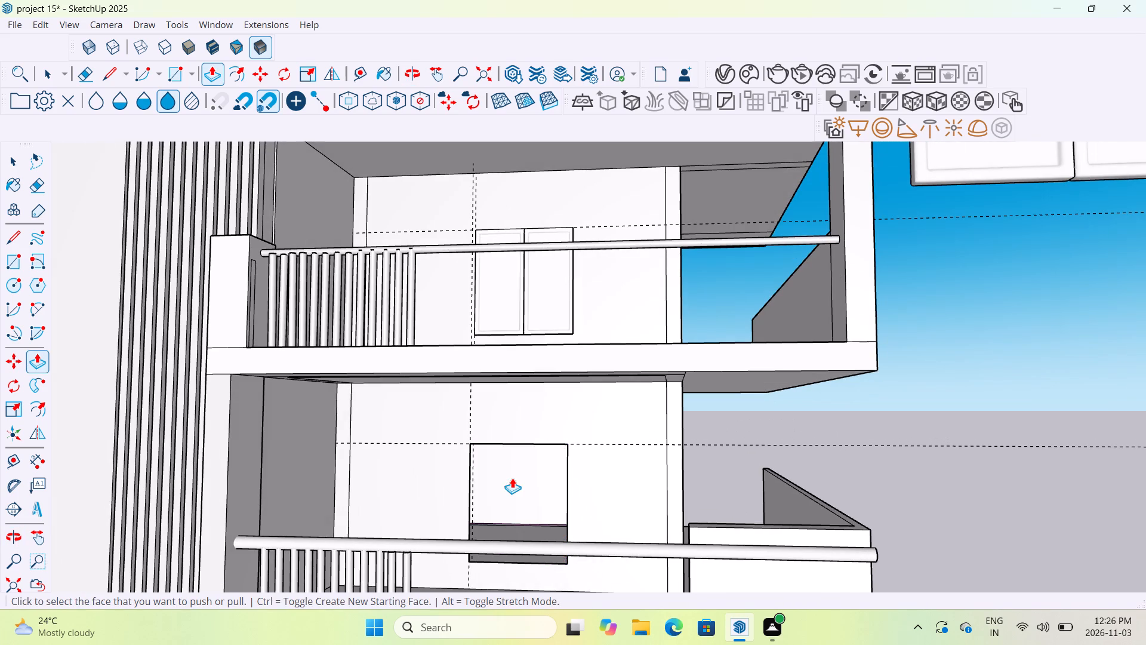
Move the loose two-panel window from beside the upper balcony onto the lower balcony's back wall, next to the empty opening.
scroll(512, 478, "down", 5)
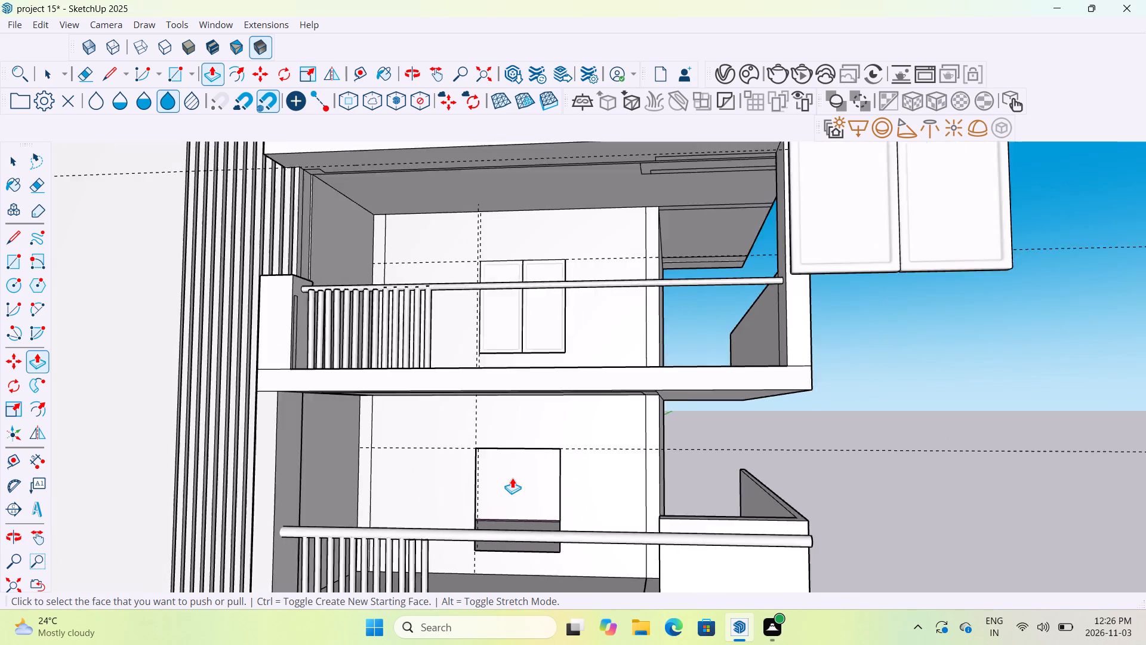
middle_click_drag(512, 483, 519, 550)
scroll(516, 472, "up", 5)
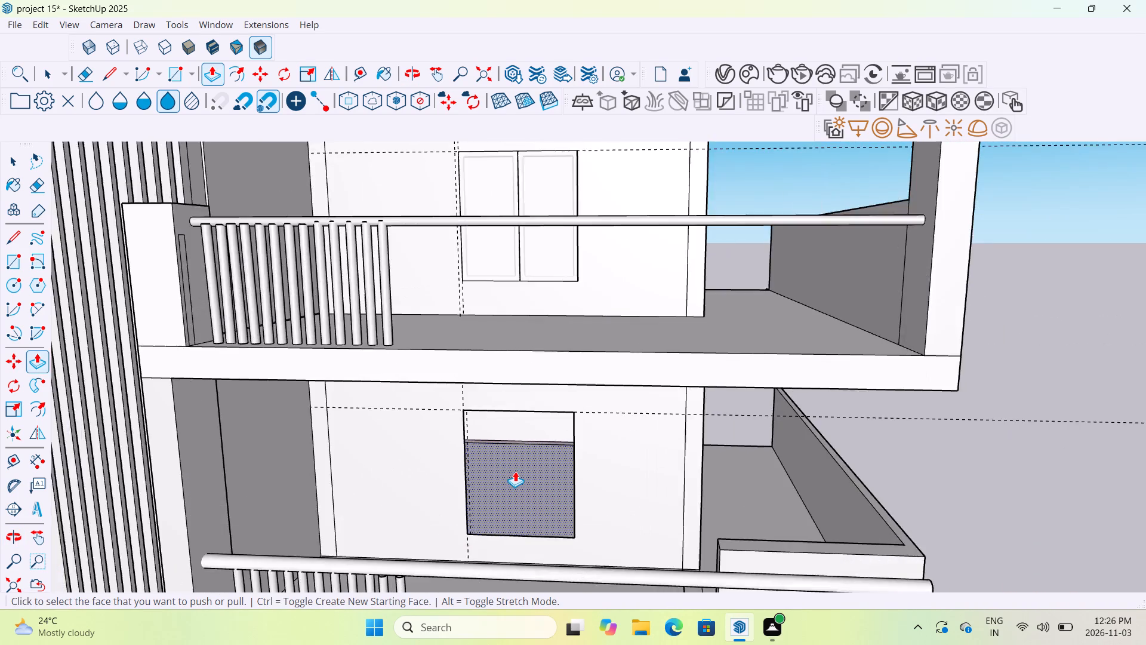
scroll(515, 471, "up", 3)
middle_click_drag(515, 459, 524, 423)
scroll(524, 423, "down", 4)
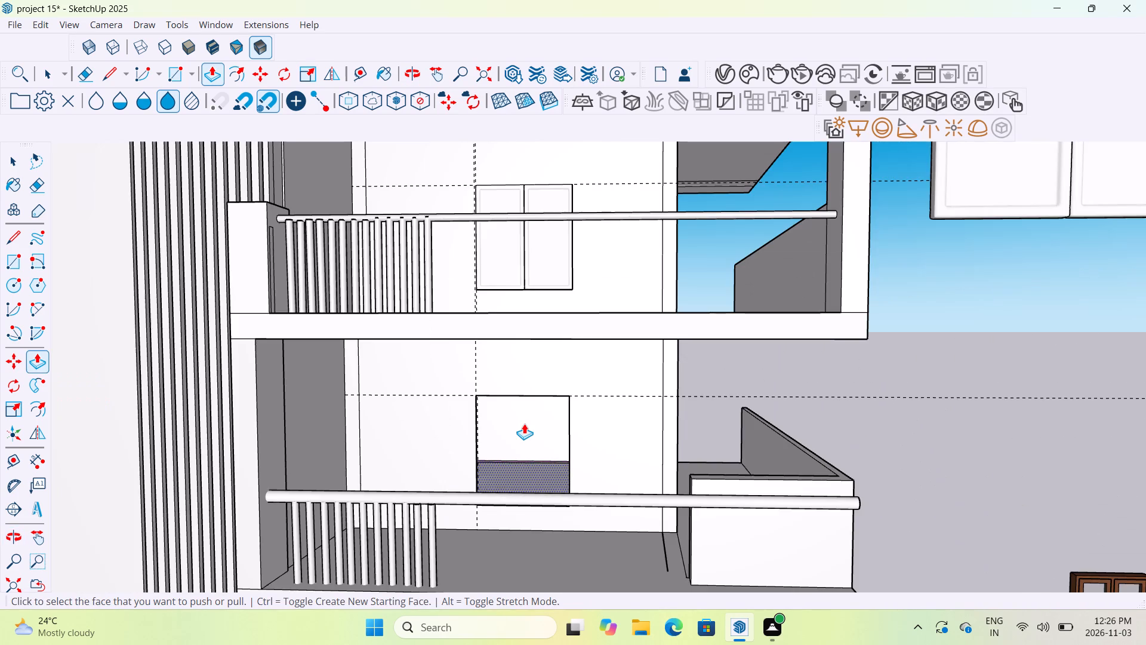
scroll(524, 423, "down", 3)
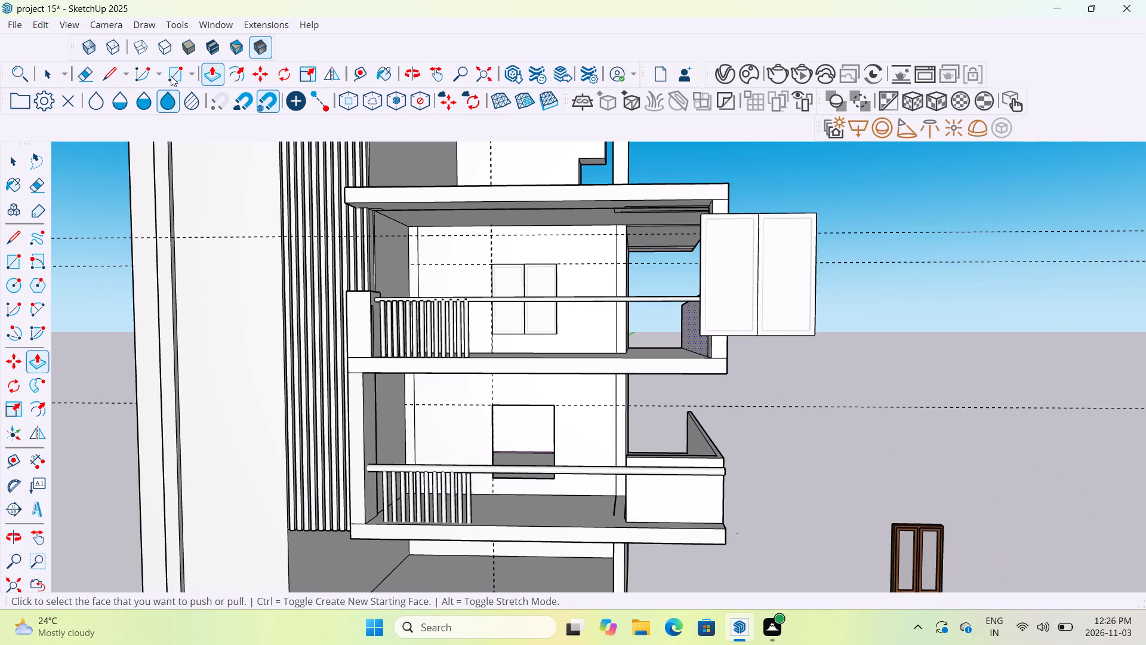
left_click(51, 76)
left_click(700, 285)
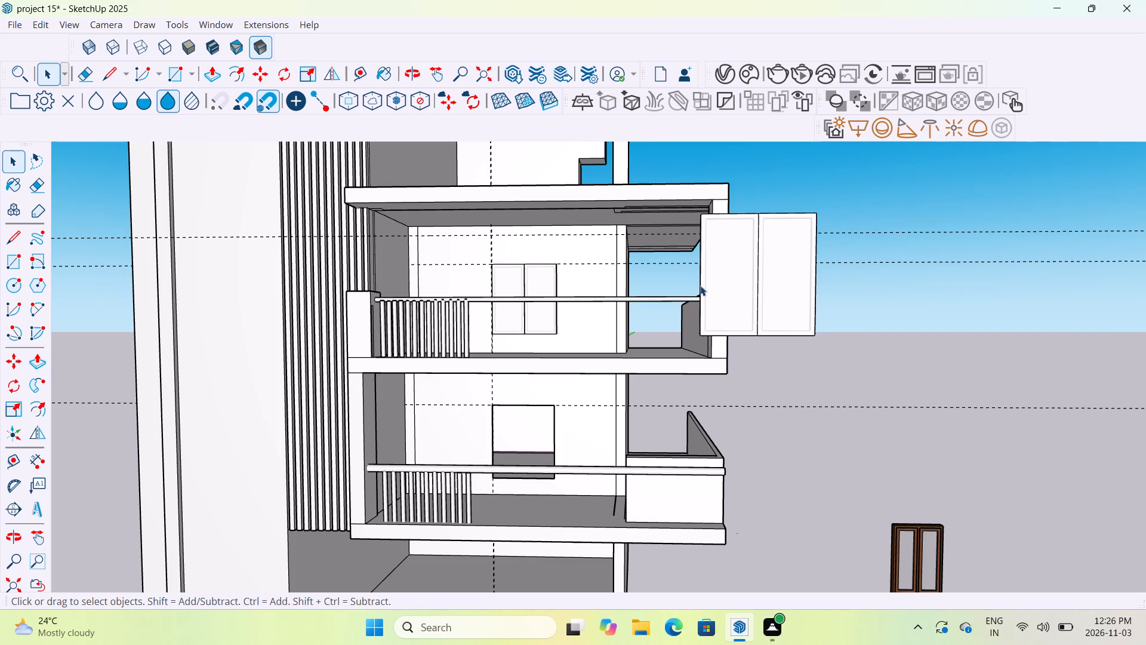
key("m")
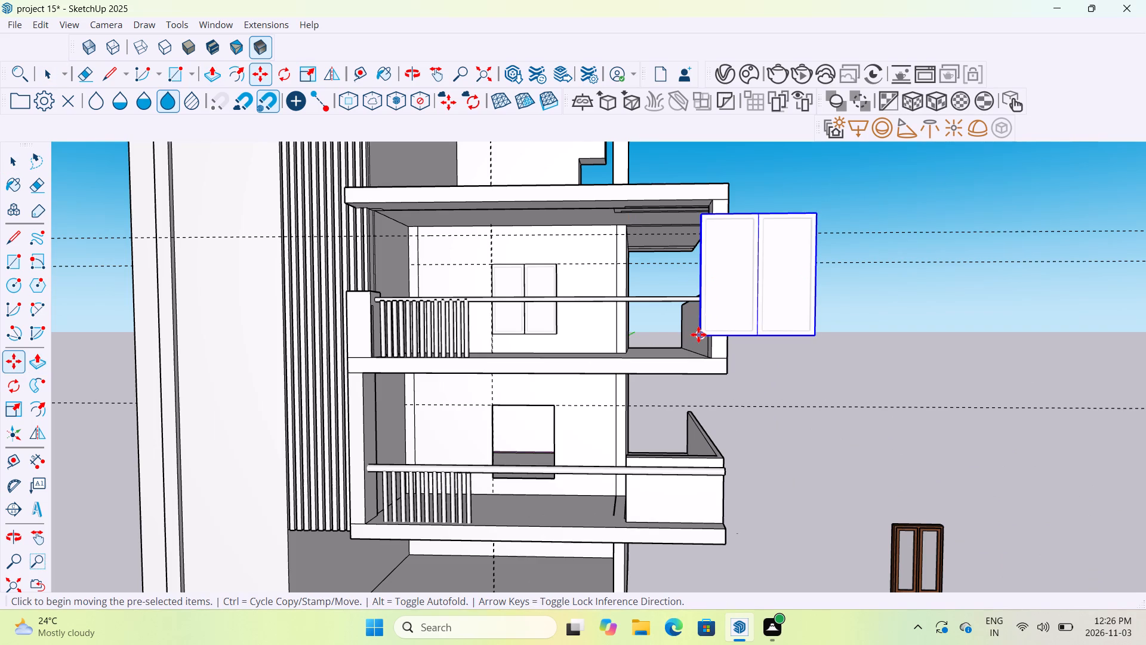
left_click(698, 334)
scroll(503, 475, "up", 7)
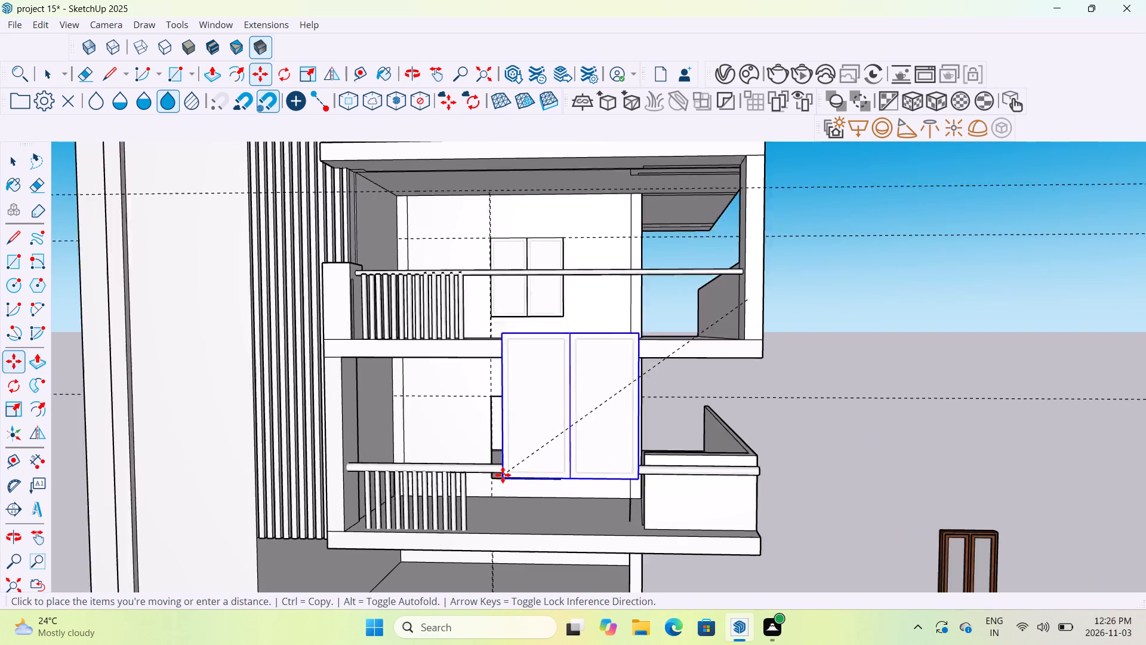
scroll(503, 475, "up", 19)
scroll(497, 451, "up", 5)
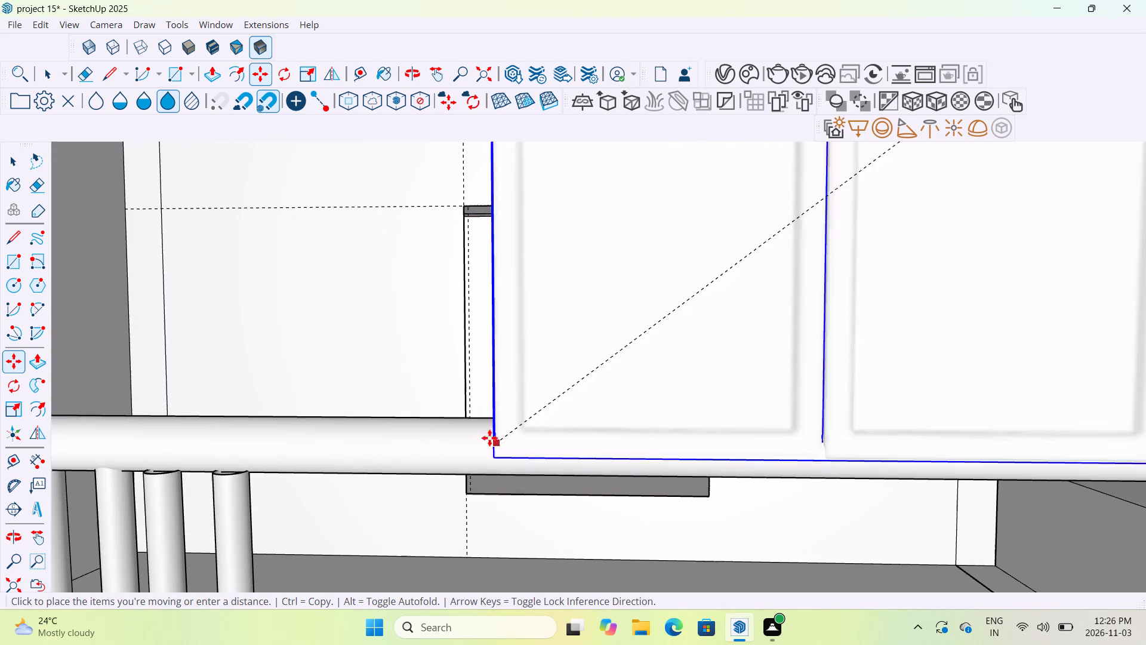
scroll(485, 430, "up", 5)
scroll(480, 382, "up", 5)
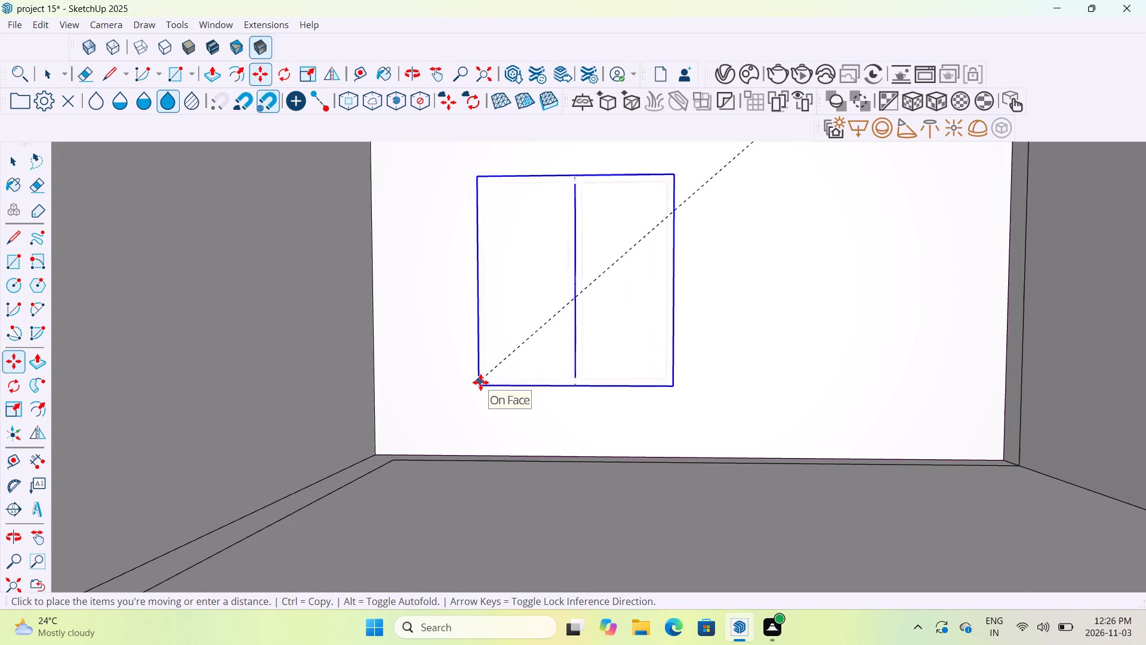
scroll(479, 402, "down", 6)
middle_click_drag(472, 443, 472, 459)
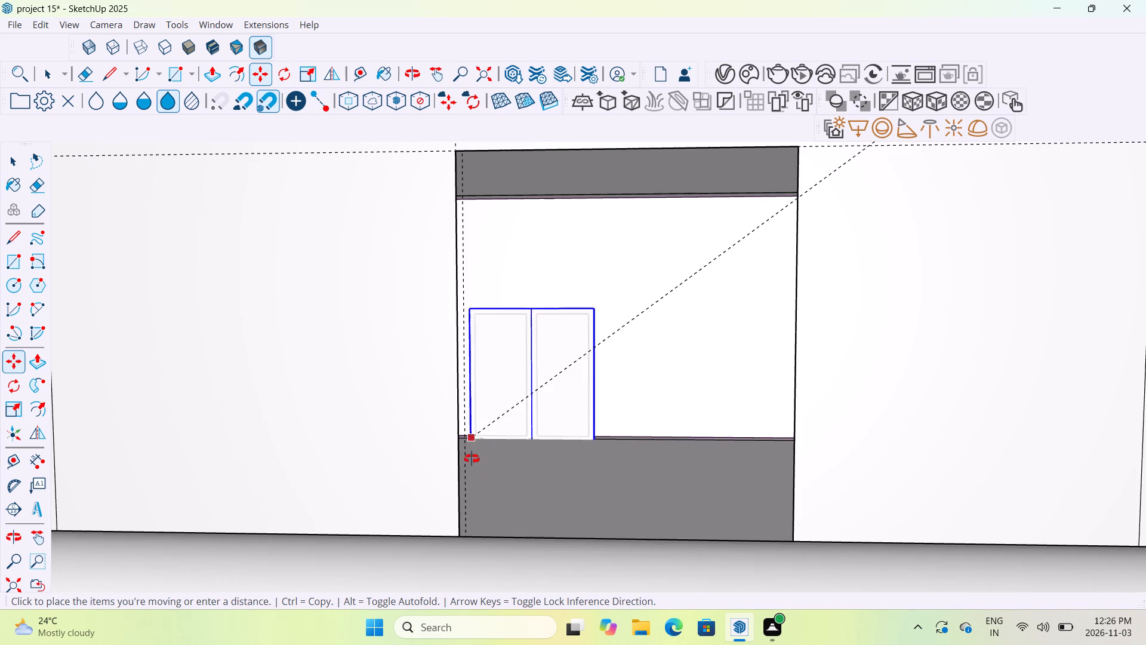
middle_click_drag(472, 459, 480, 489)
scroll(480, 489, "down", 4)
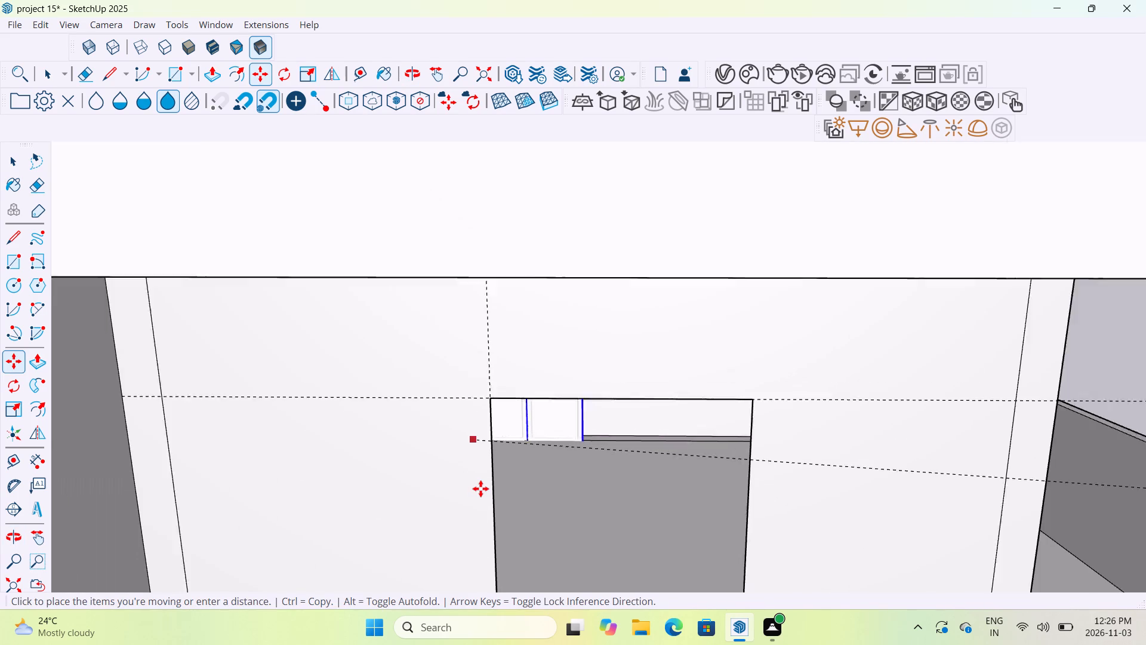
scroll(480, 489, "down", 4)
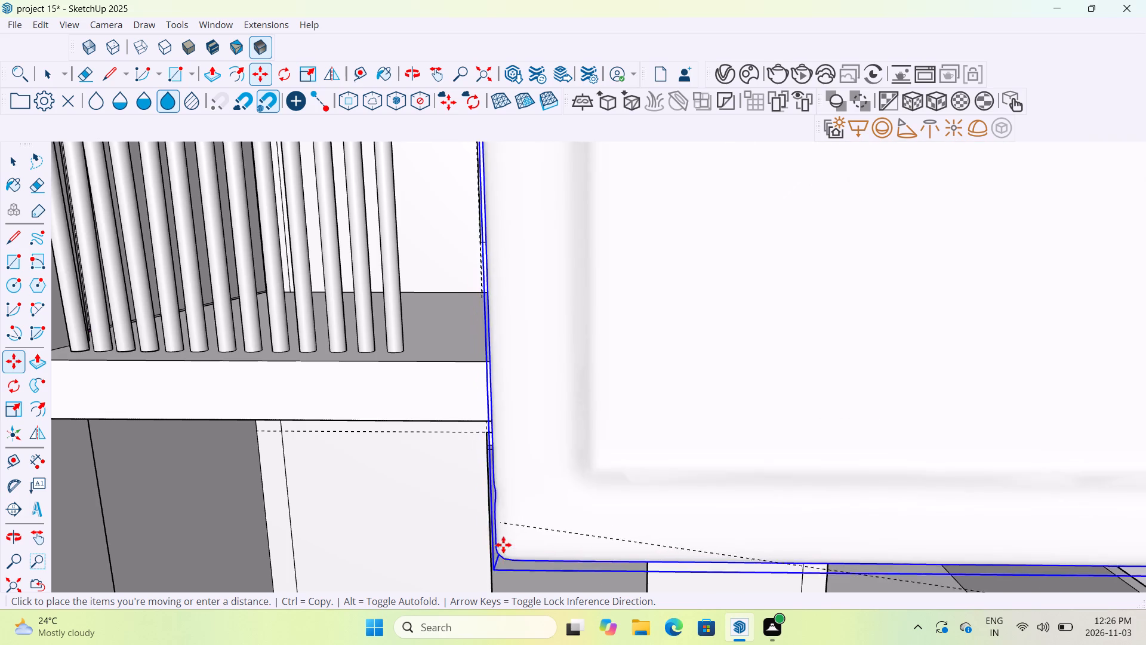
scroll(503, 545, "down", 13)
scroll(504, 540, "down", 15)
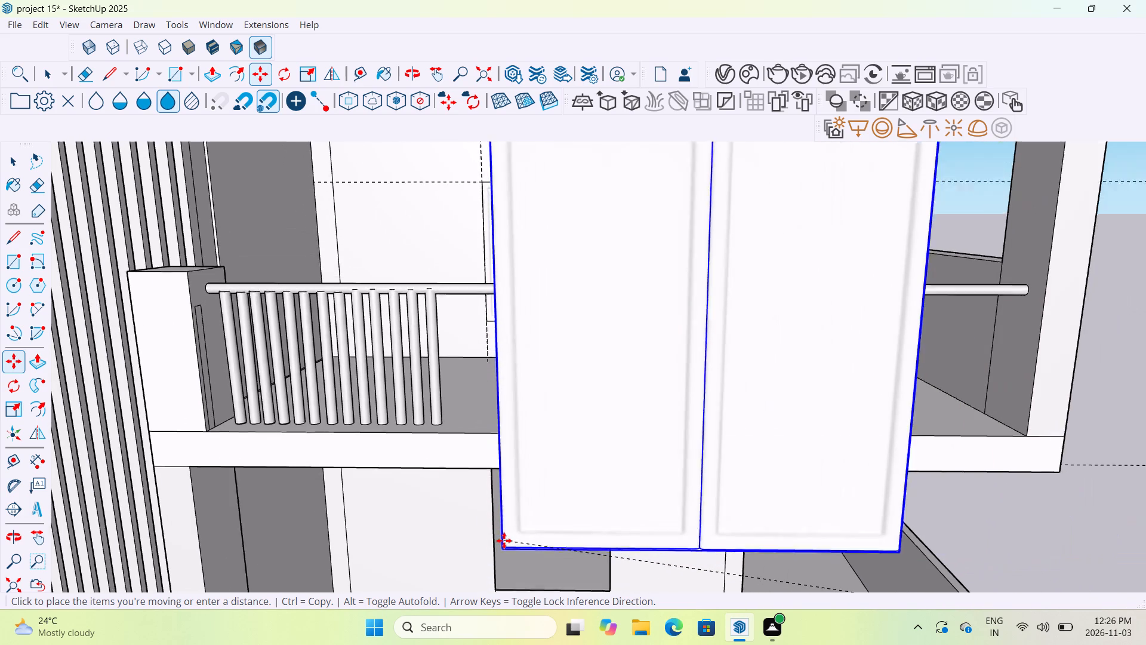
scroll(496, 589, "down", 4)
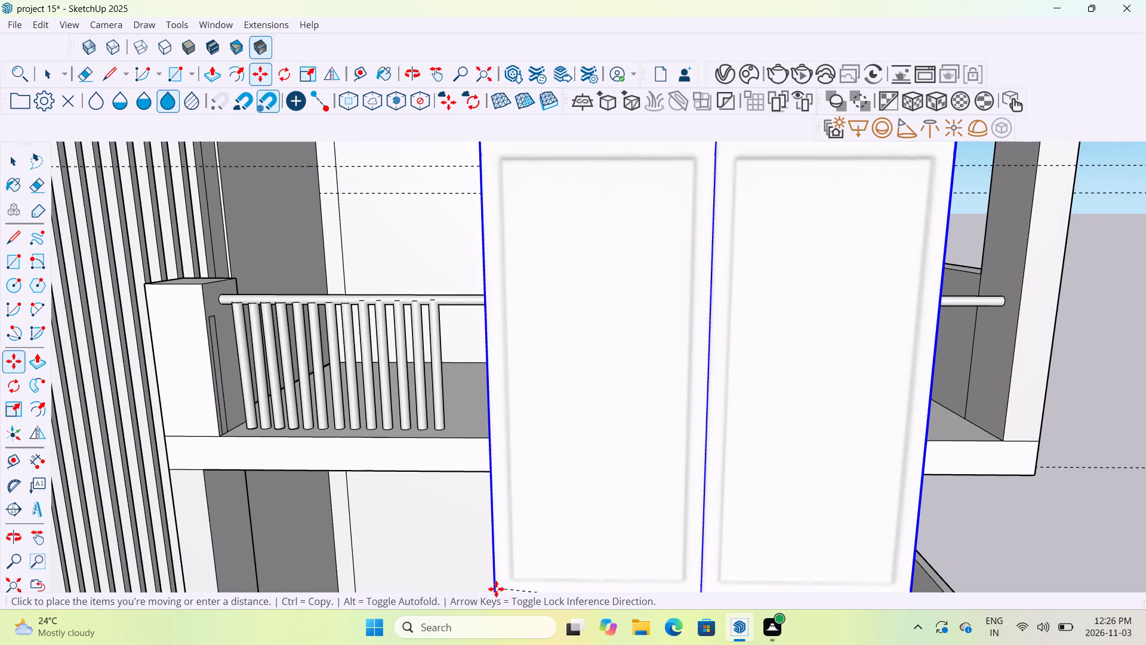
scroll(496, 589, "down", 1)
scroll(514, 563, "up", 5)
scroll(514, 563, "down", 15)
scroll(514, 563, "down", 16)
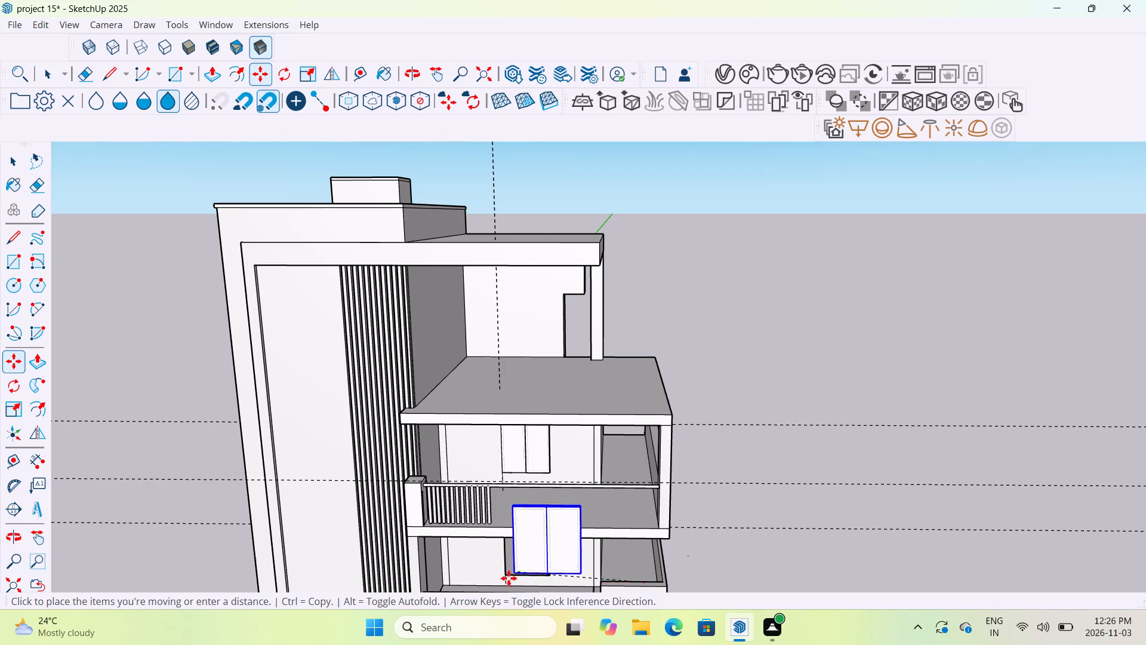
scroll(516, 573, "up", 20)
scroll(516, 573, "up", 3)
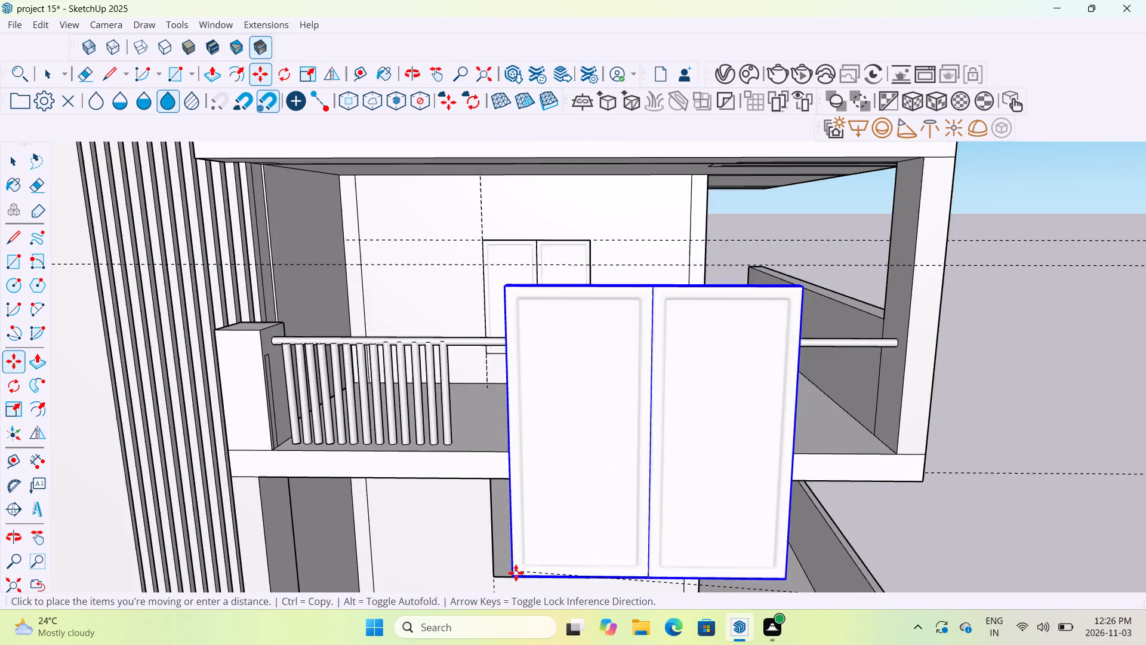
scroll(516, 573, "up", 3)
middle_click_drag(516, 570, 487, 493)
scroll(487, 493, "down", 17)
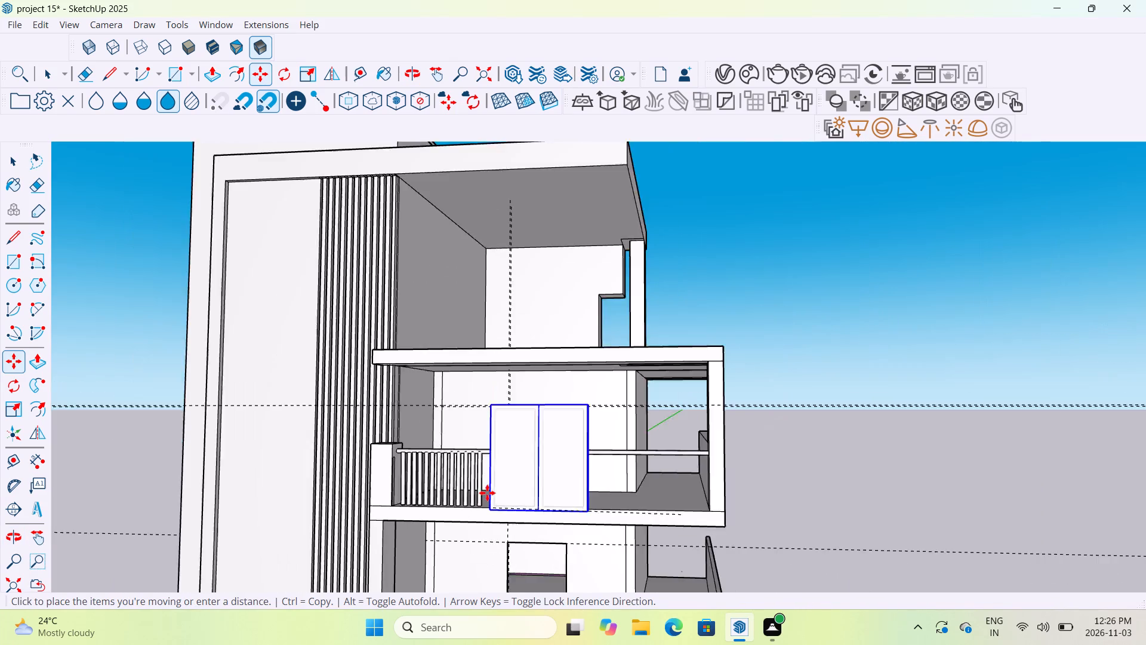
scroll(487, 493, "down", 10)
scroll(498, 535, "up", 13)
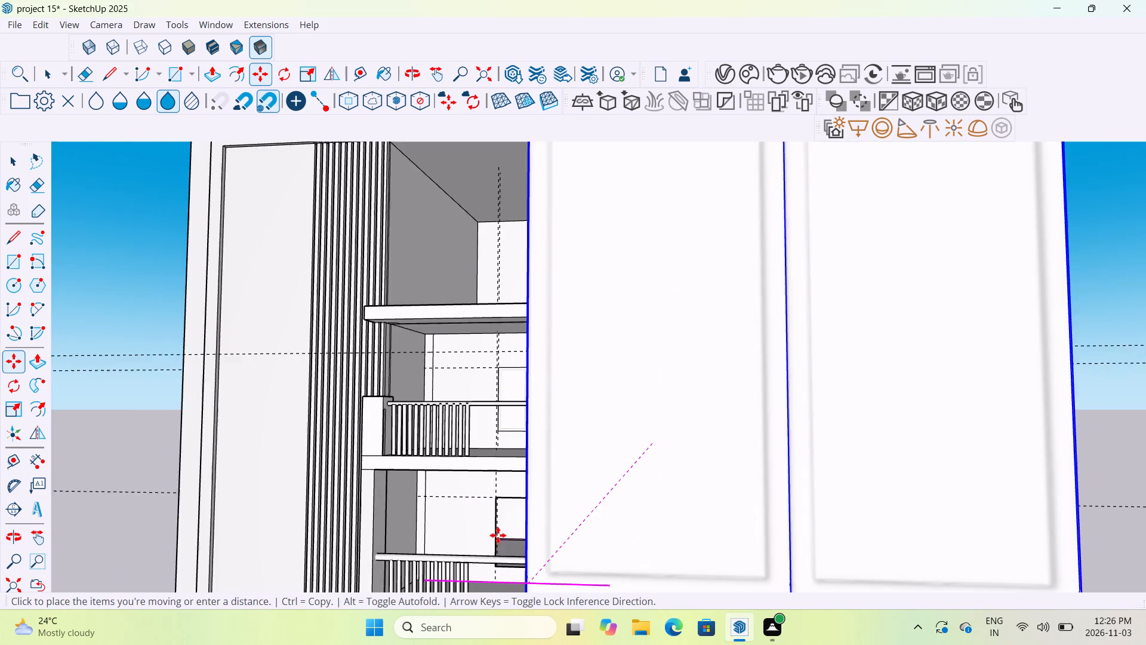
scroll(498, 535, "down", 1)
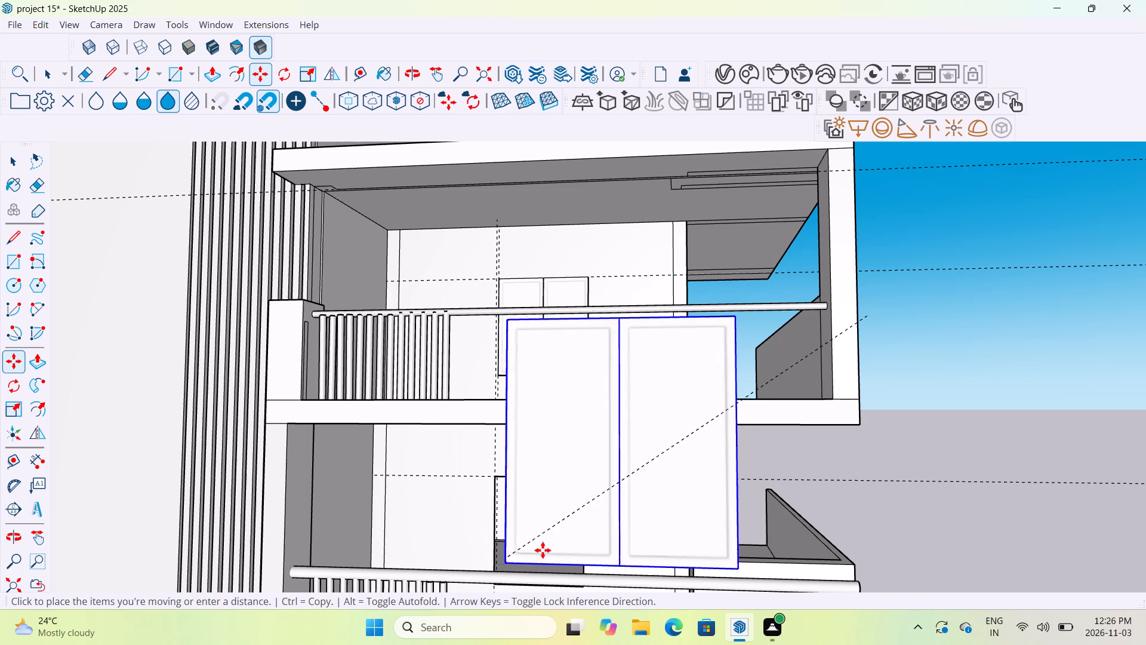
left_click(442, 545)
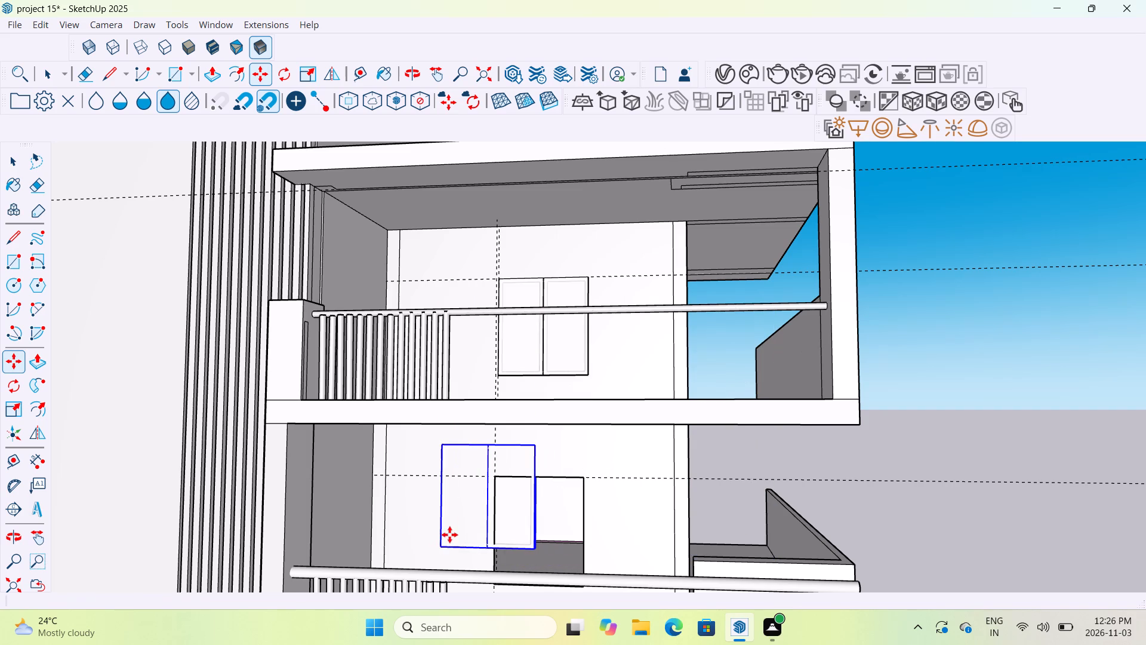
Move the window by its lower-left corner onto the lower-left endpoint of the lower balcony's wall opening.
scroll(451, 532, "up", 11)
scroll(594, 427, "down", 7)
scroll(700, 389, "down", 3)
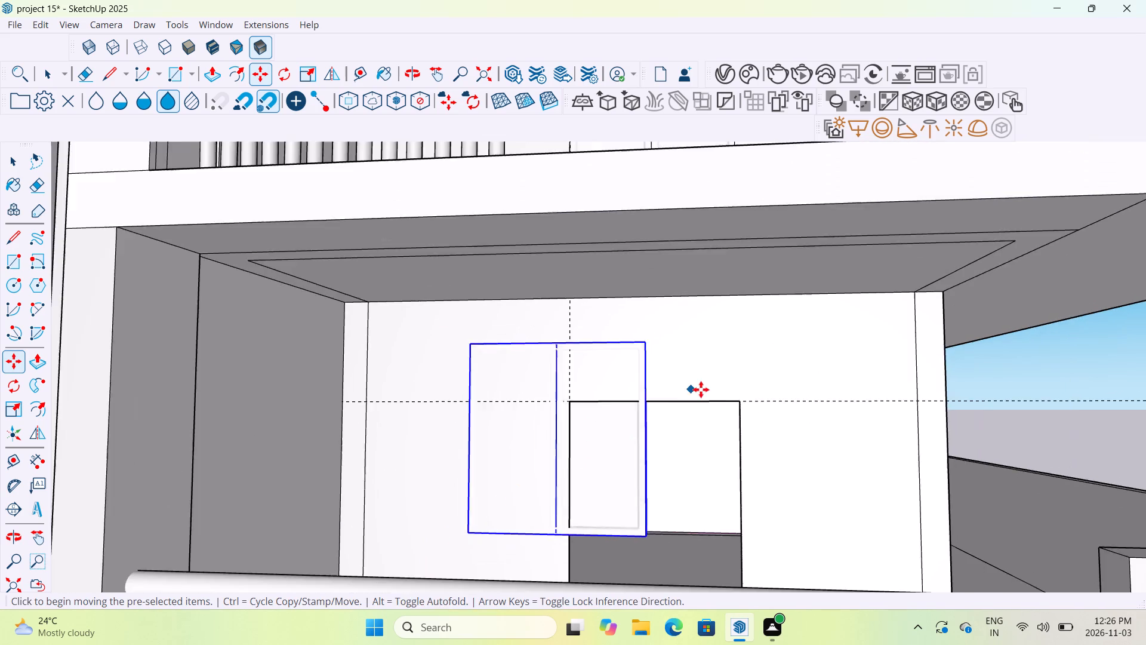
middle_click_drag(701, 389, 728, 477)
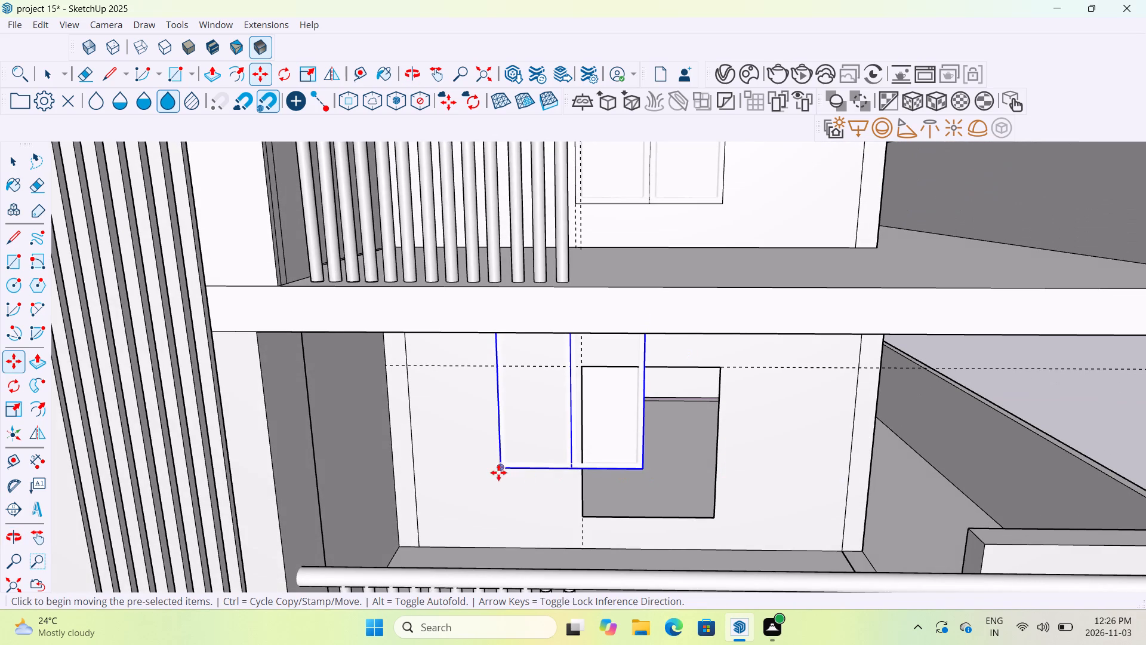
left_click(498, 468)
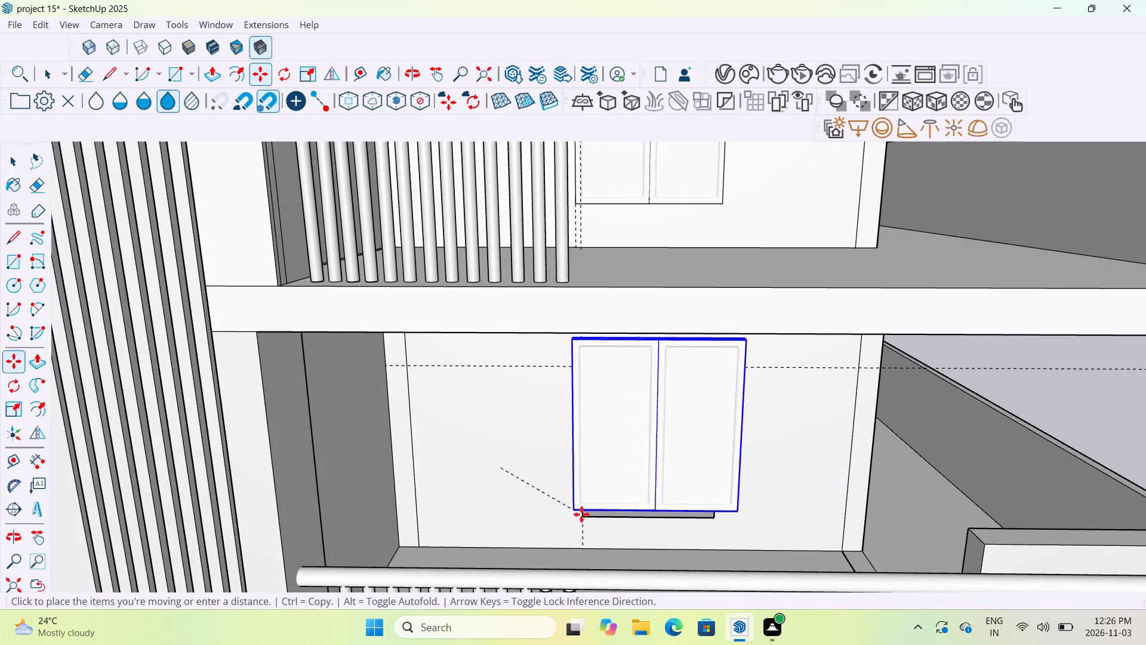
scroll(585, 520, "up", 6)
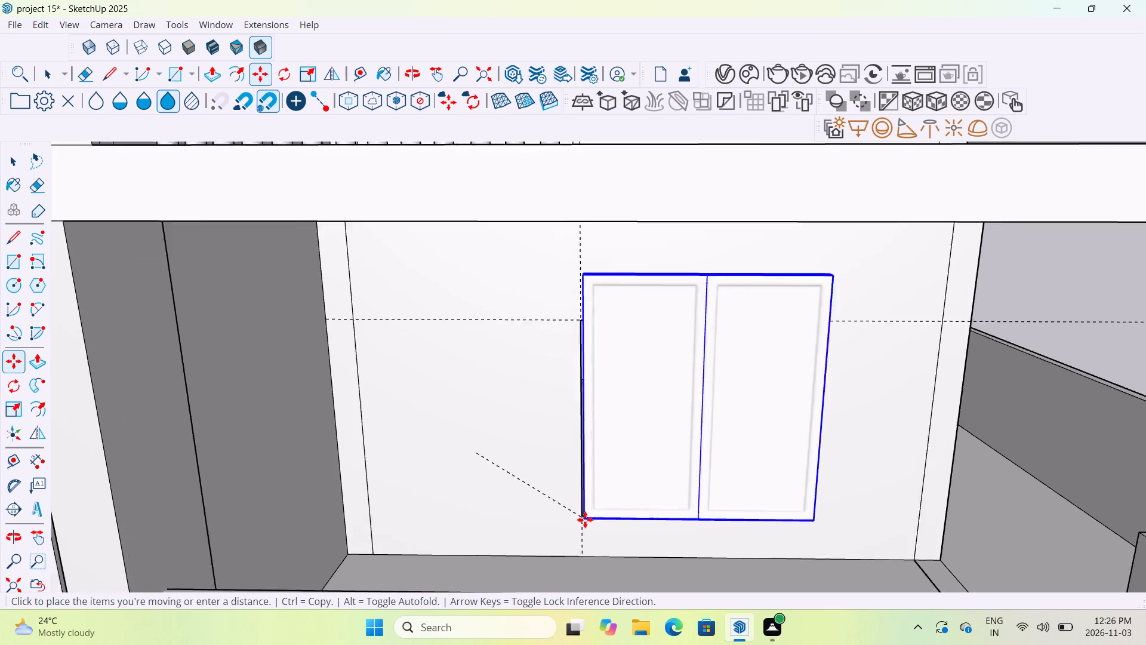
scroll(584, 518, "up", 19)
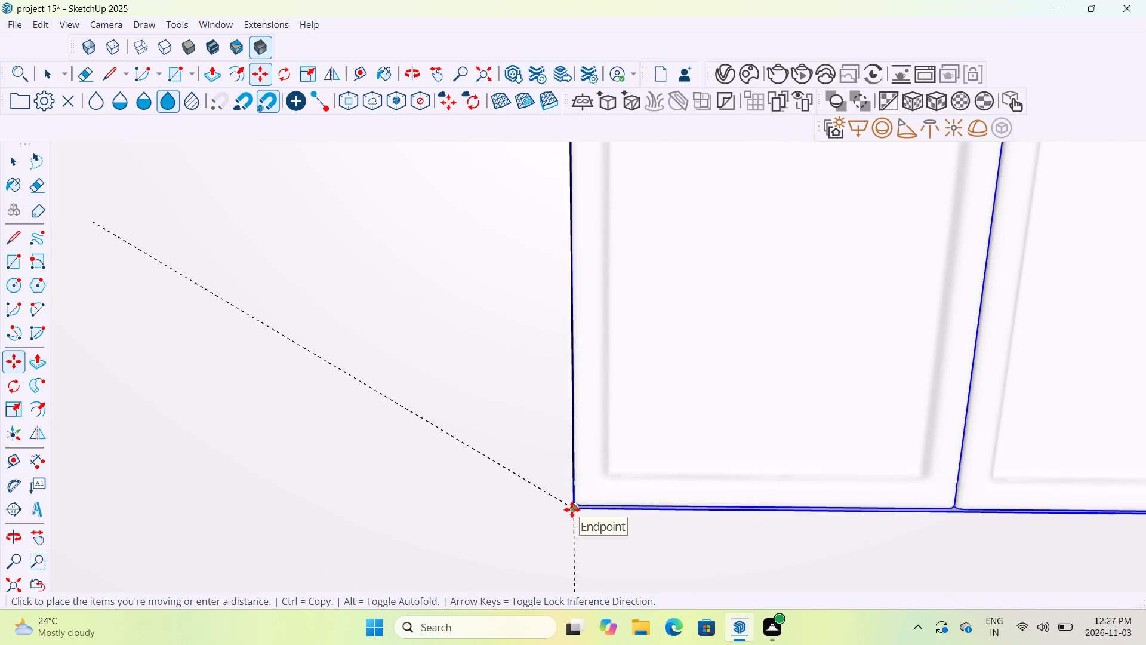
left_click(572, 509)
Scale the window's width from its right side to match the right edge of the wall opening.
scroll(672, 484, "down", 16)
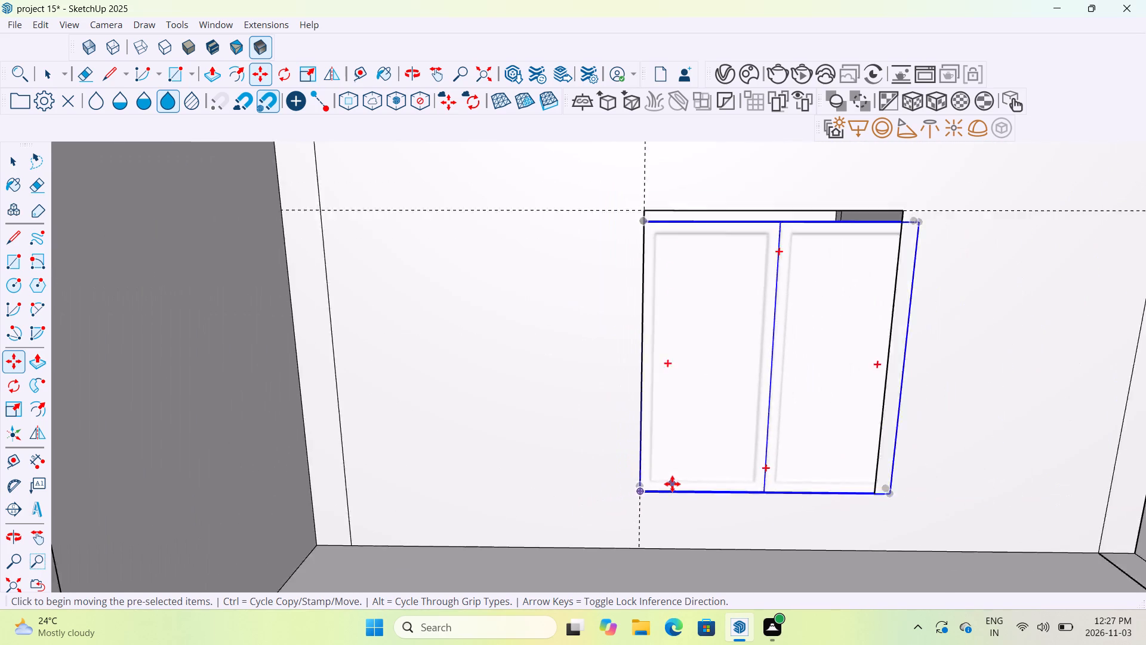
scroll(672, 484, "down", 2)
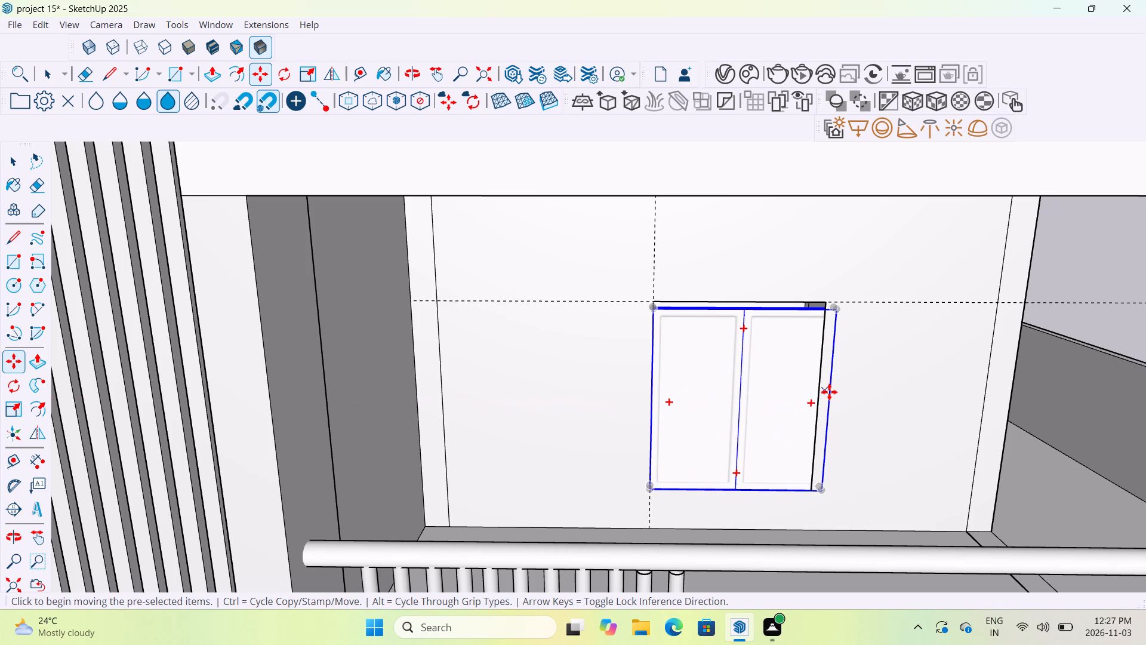
scroll(829, 392, "up", 6)
type("as")
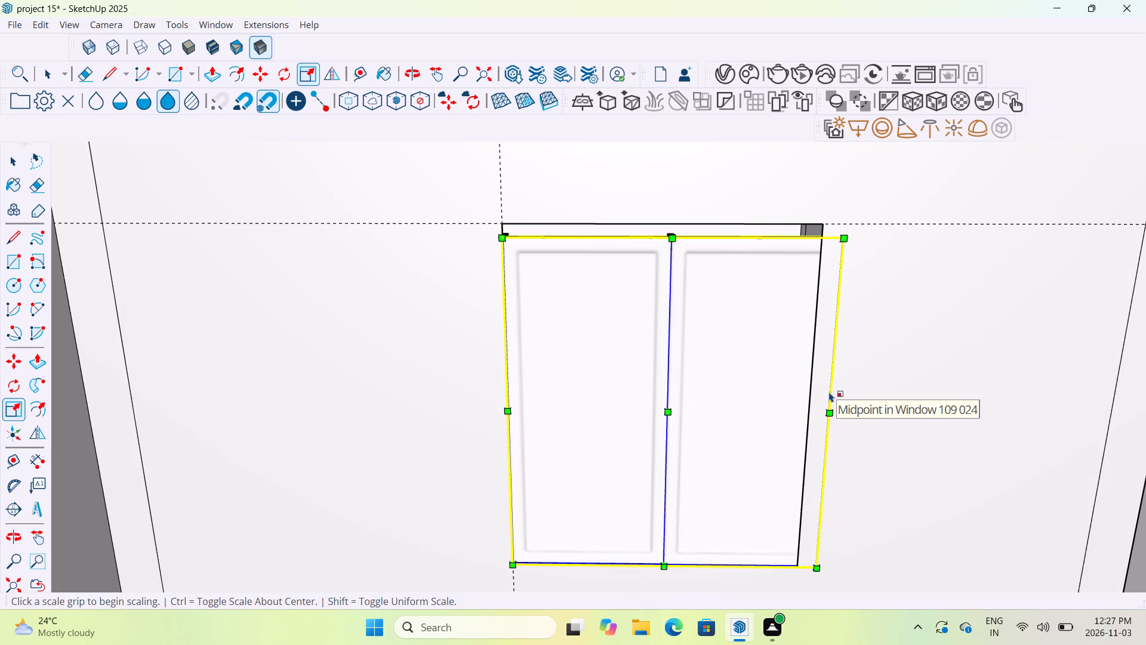
left_click(832, 414)
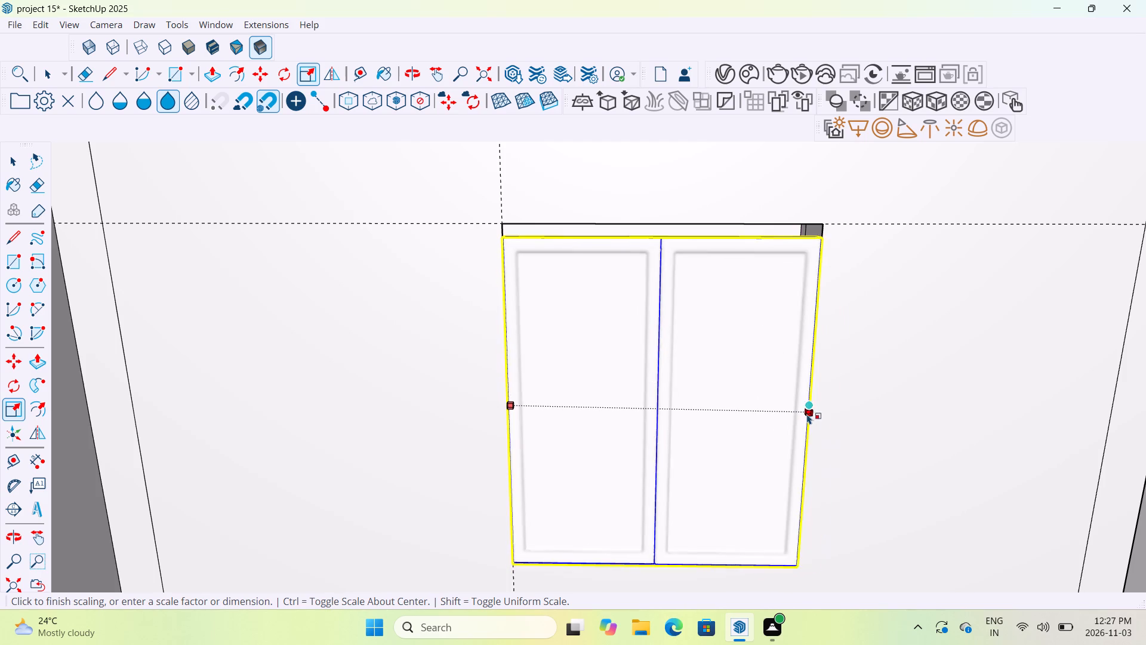
left_click(808, 414)
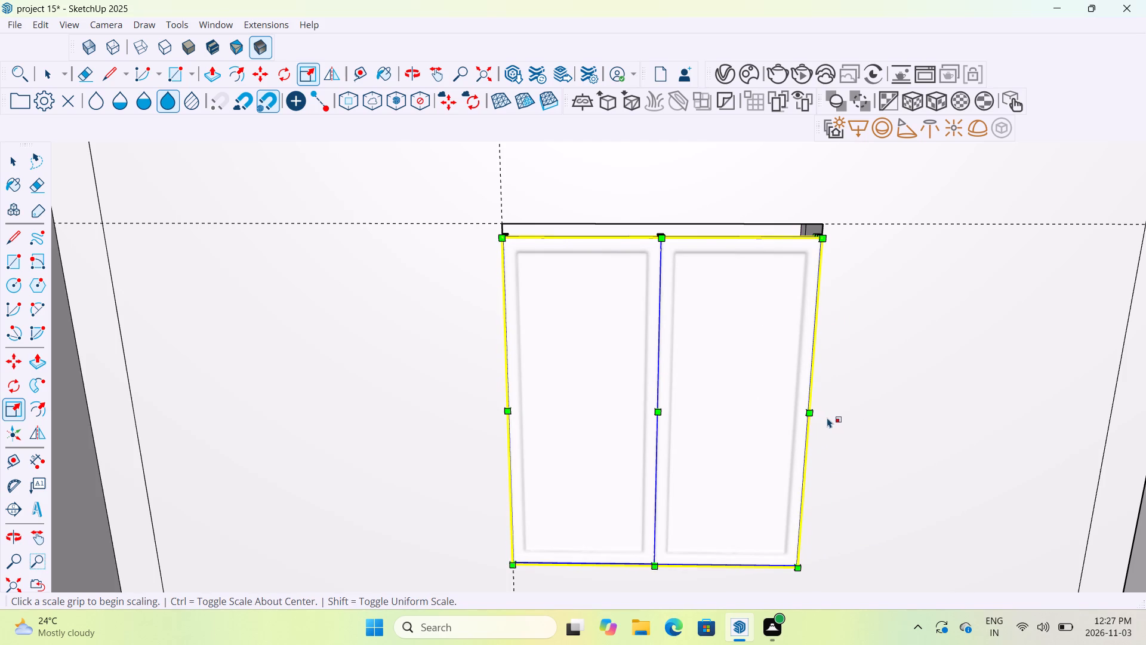
Scale the window's height upward from its top side to meet the top edge of the wall opening.
middle_click_drag(834, 416, 826, 468)
middle_click_drag(774, 372, 774, 409)
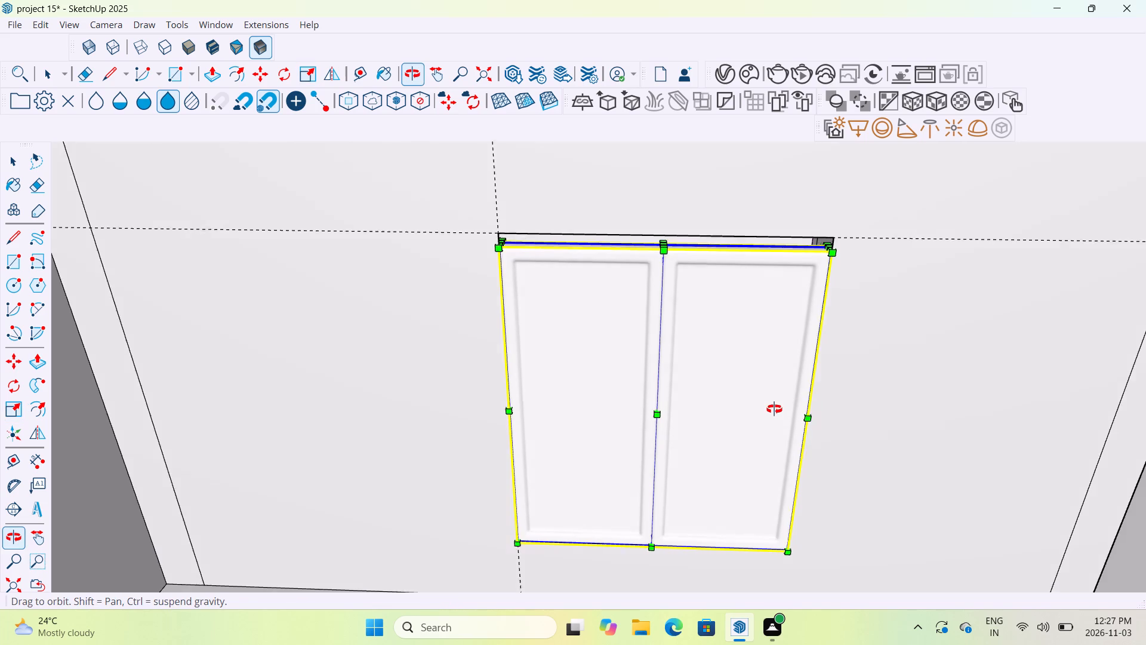
middle_click_drag(774, 409, 775, 385)
scroll(685, 263, "up", 7)
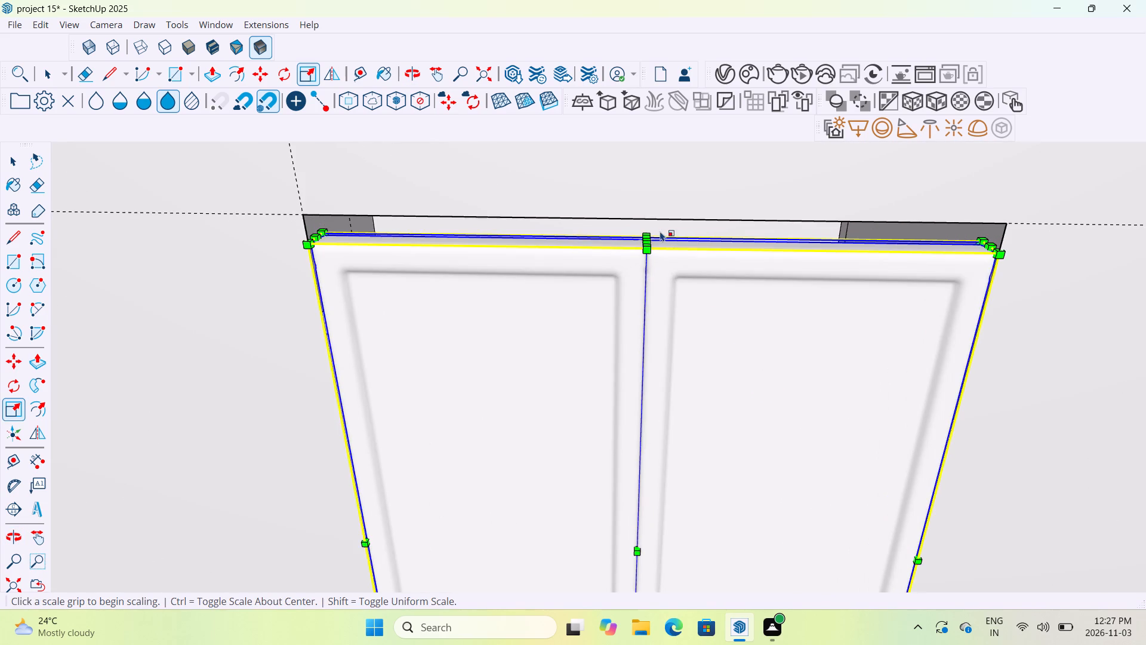
scroll(660, 231, "up", 1)
middle_click_drag(660, 231, 666, 231)
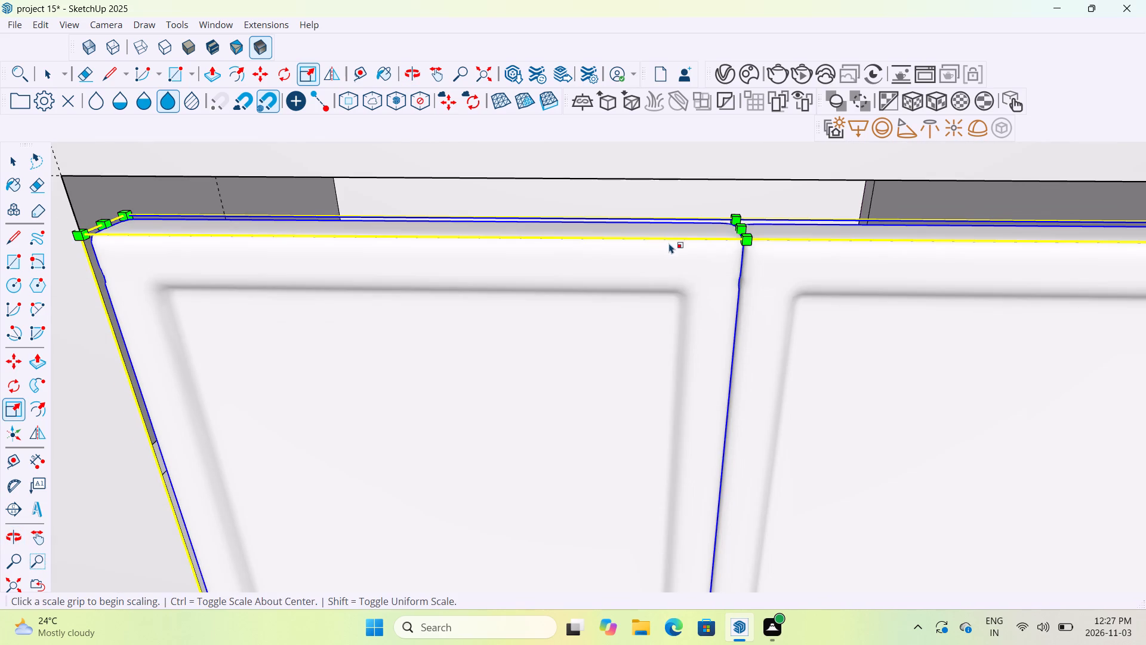
left_click_drag(742, 226, 742, 216)
left_click_drag(742, 216, 741, 174)
scroll(728, 308, "down", 6)
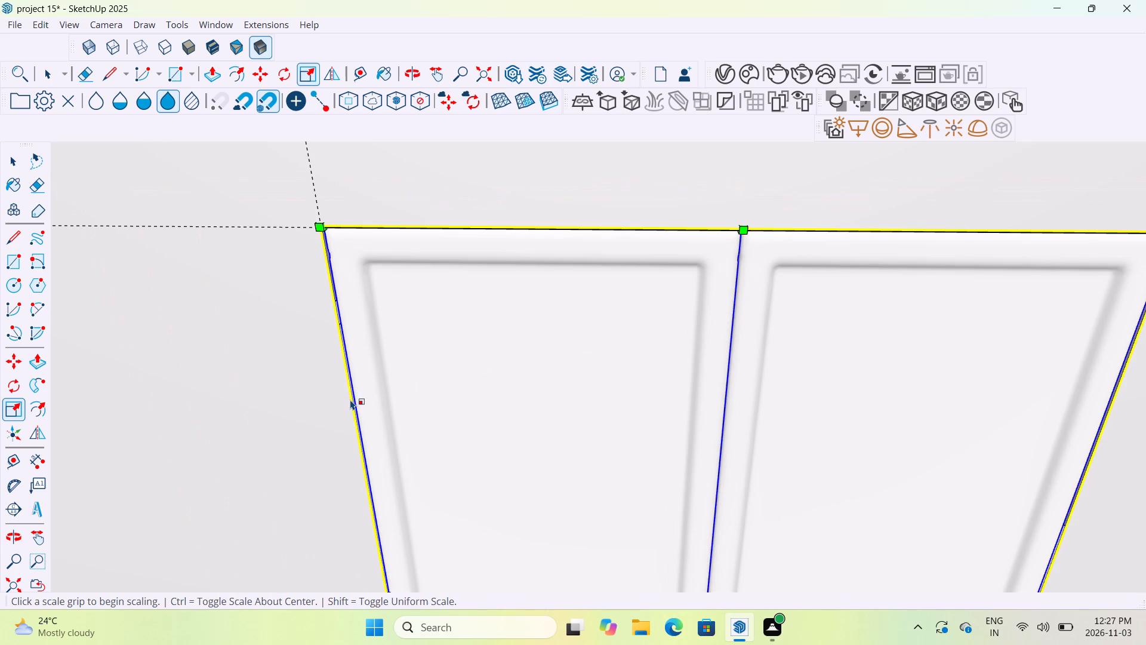
Examine the resized window's edges and its fit within the lower balcony's wall opening from several angles.
scroll(350, 394, "up", 18)
middle_click_drag(358, 376, 430, 373)
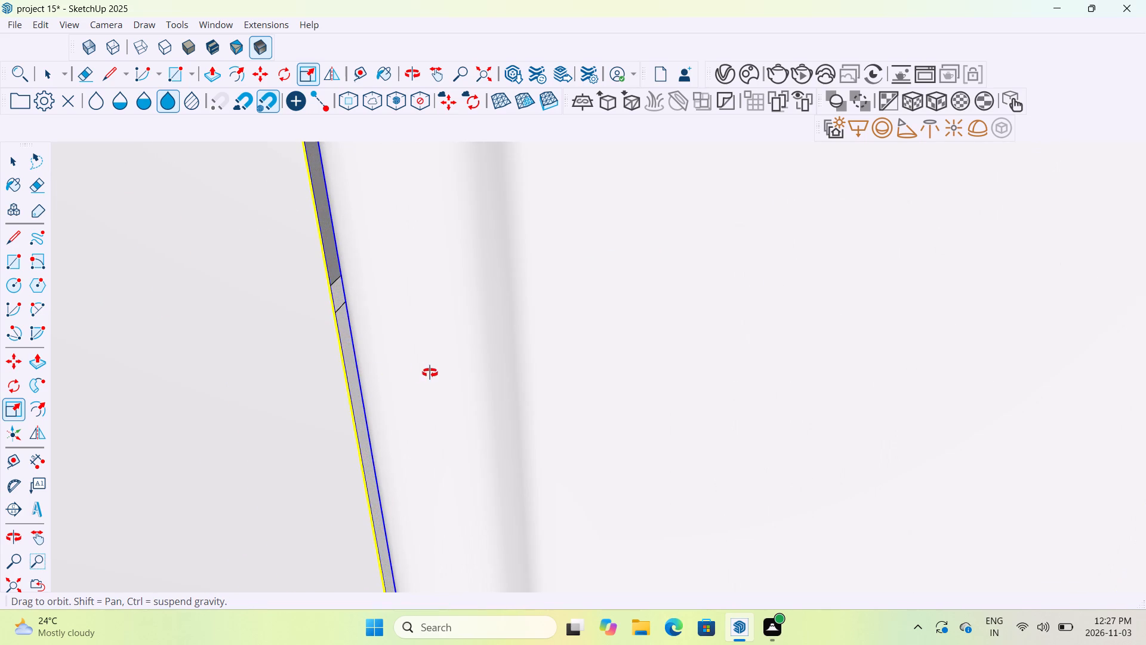
middle_click_drag(430, 373, 625, 343)
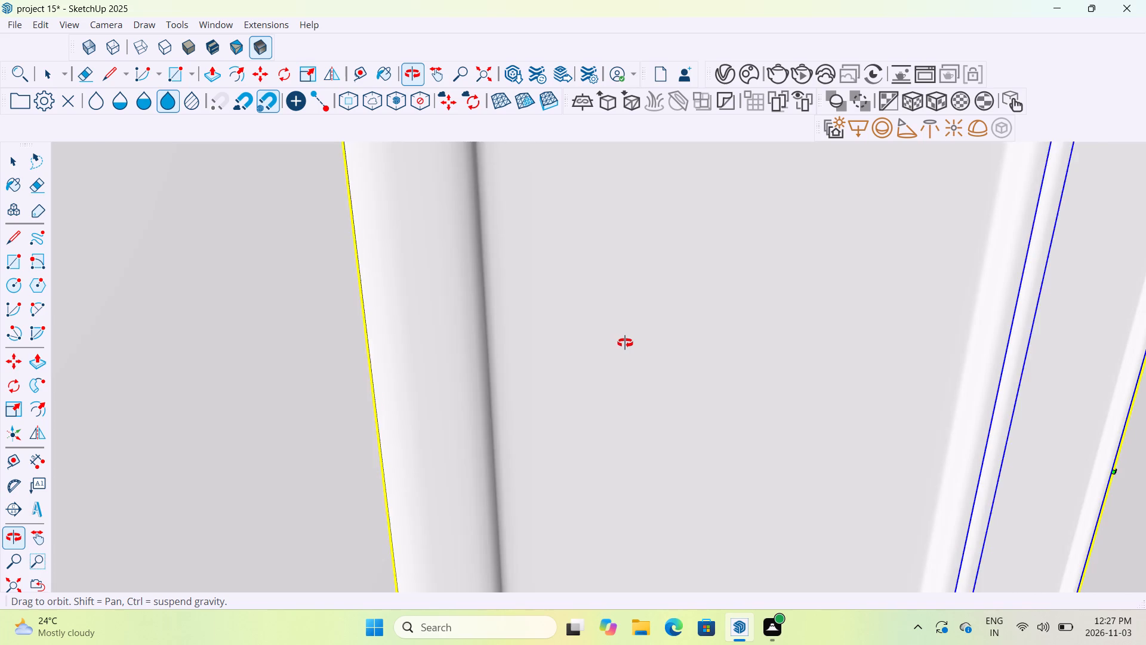
middle_click_drag(625, 343, 659, 339)
scroll(659, 339, "down", 18)
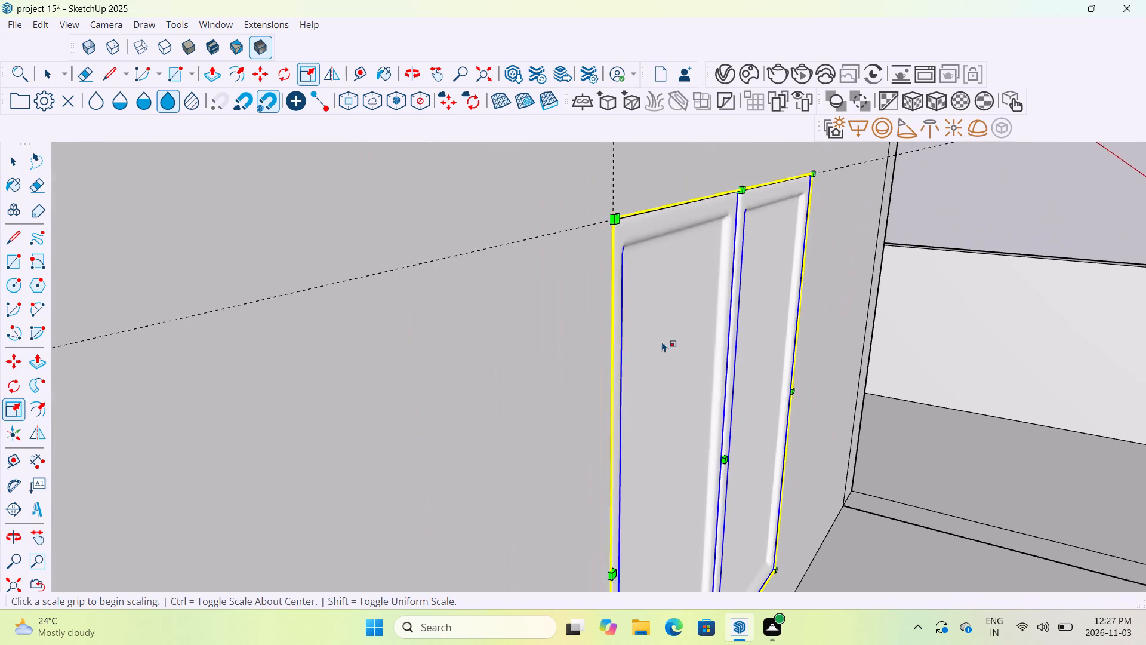
middle_click_drag(759, 354, 531, 368)
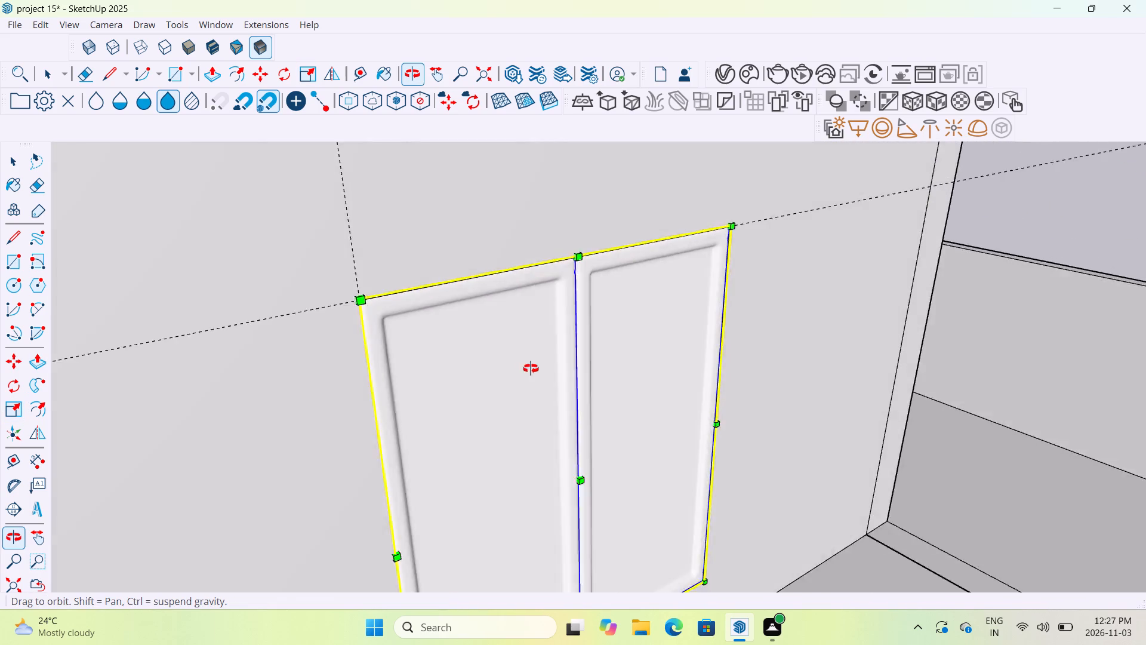
middle_click_drag(531, 368, 501, 357)
scroll(501, 357, "down", 9)
scroll(501, 357, "up", 1)
scroll(501, 357, "down", 20)
scroll(501, 357, "down", 1)
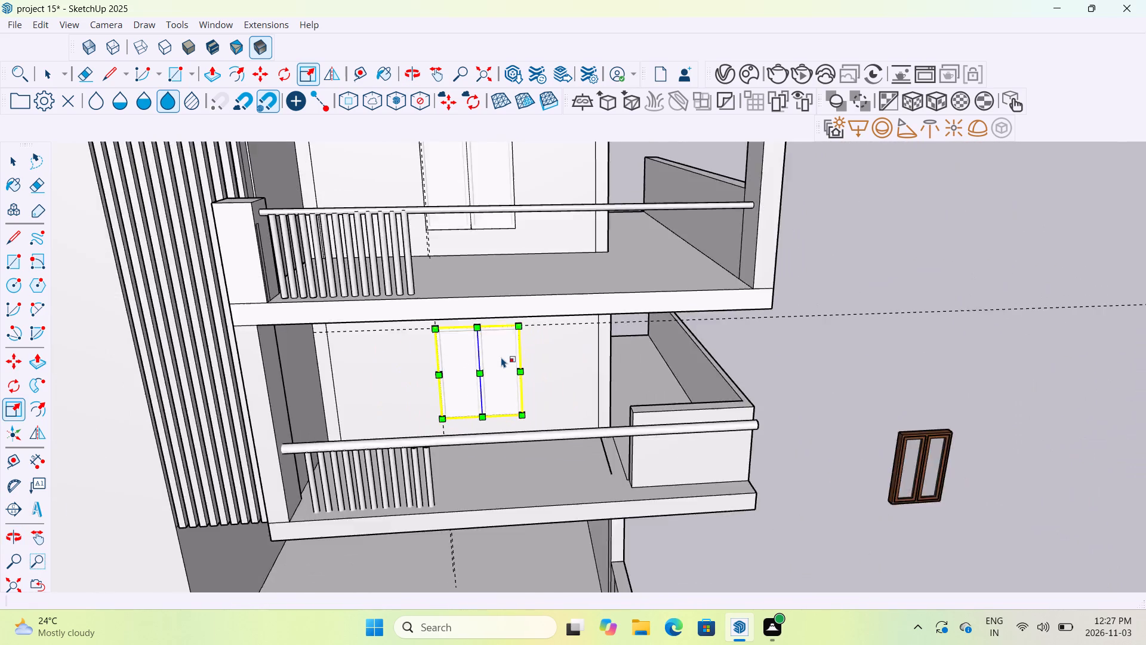
scroll(501, 357, "down", 13)
middle_click_drag(519, 406, 497, 363)
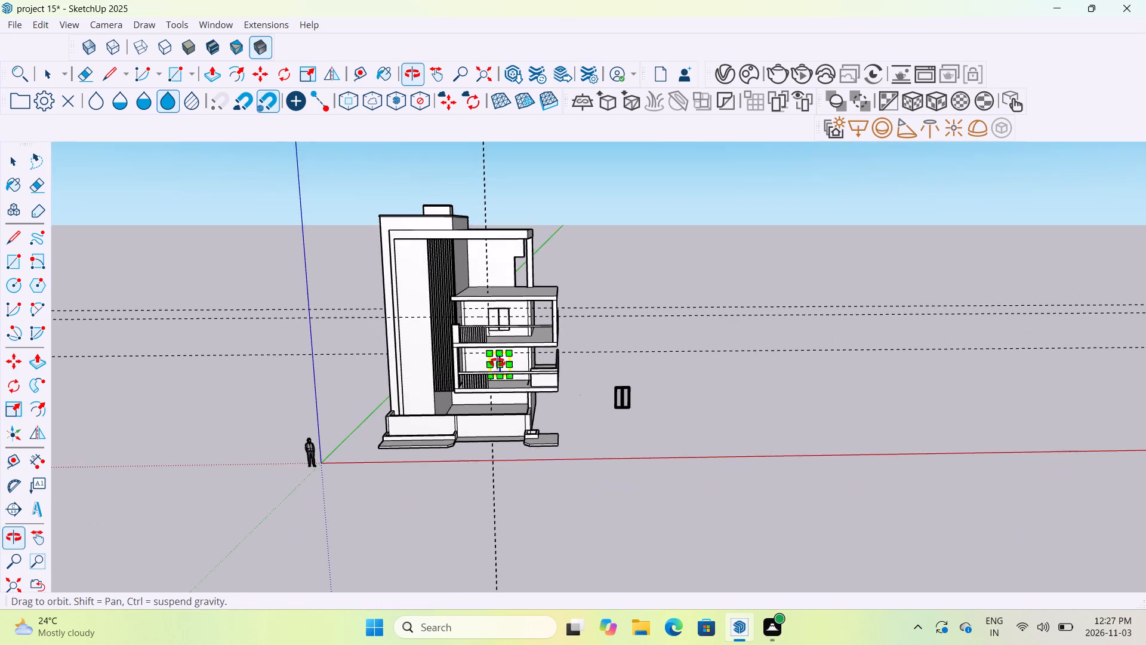
Draw two lines across the top of the ground-floor front parapet, one at each end of its wide front panel.
scroll(476, 446, "up", 17)
scroll(460, 385, "up", 1)
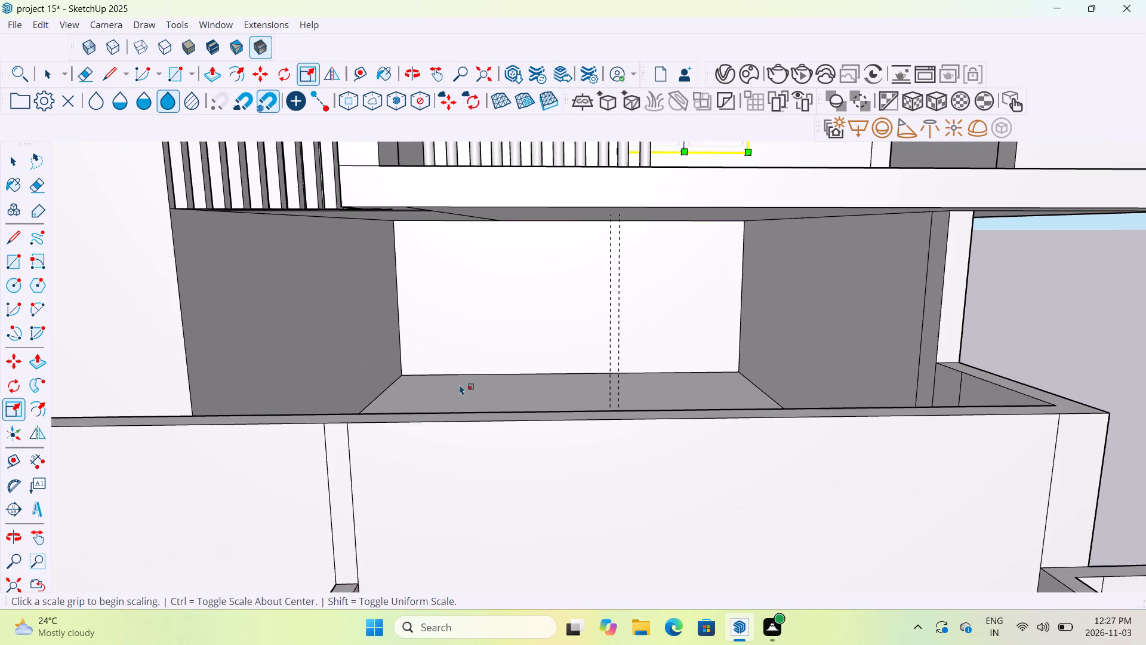
middle_click_drag(460, 385, 455, 462)
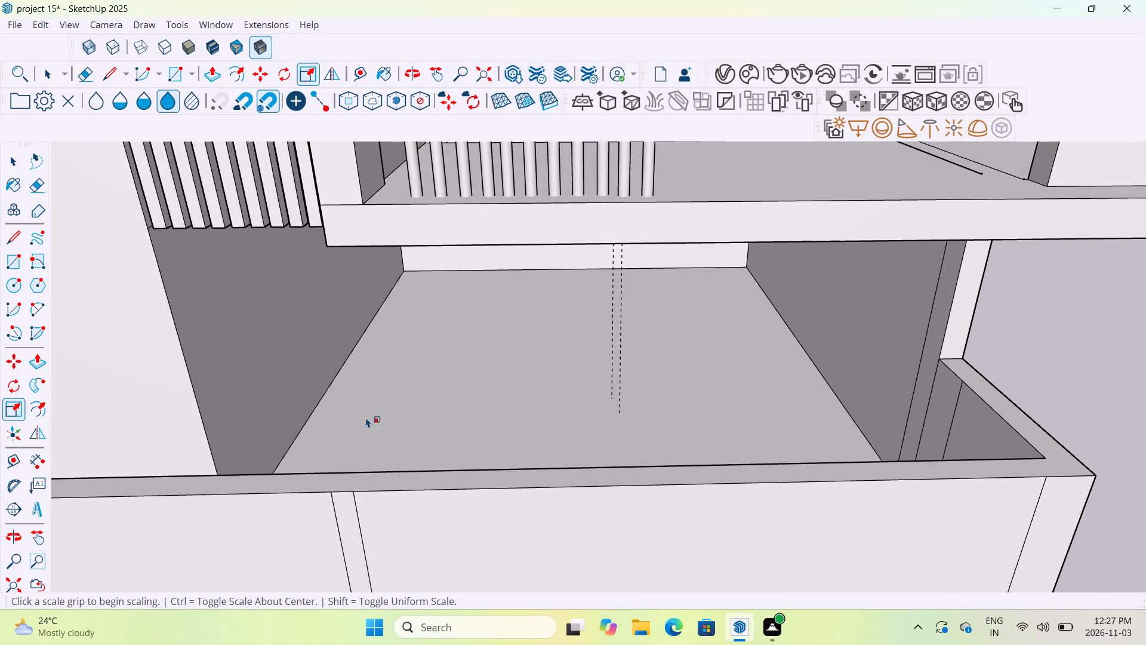
left_click(109, 70)
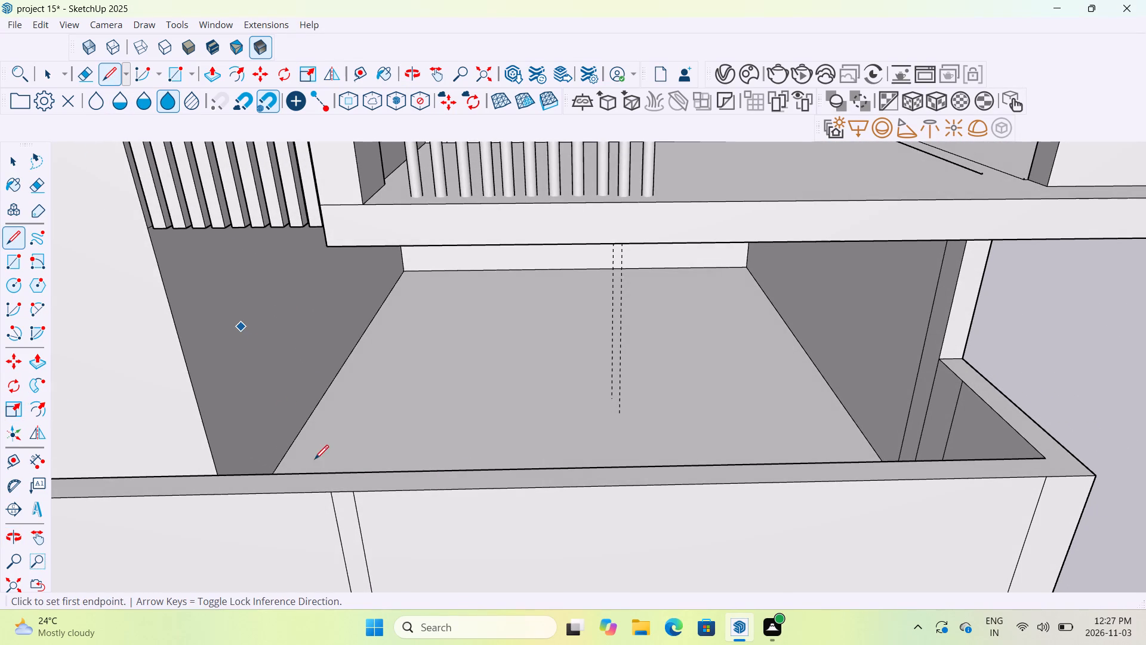
left_click(353, 492)
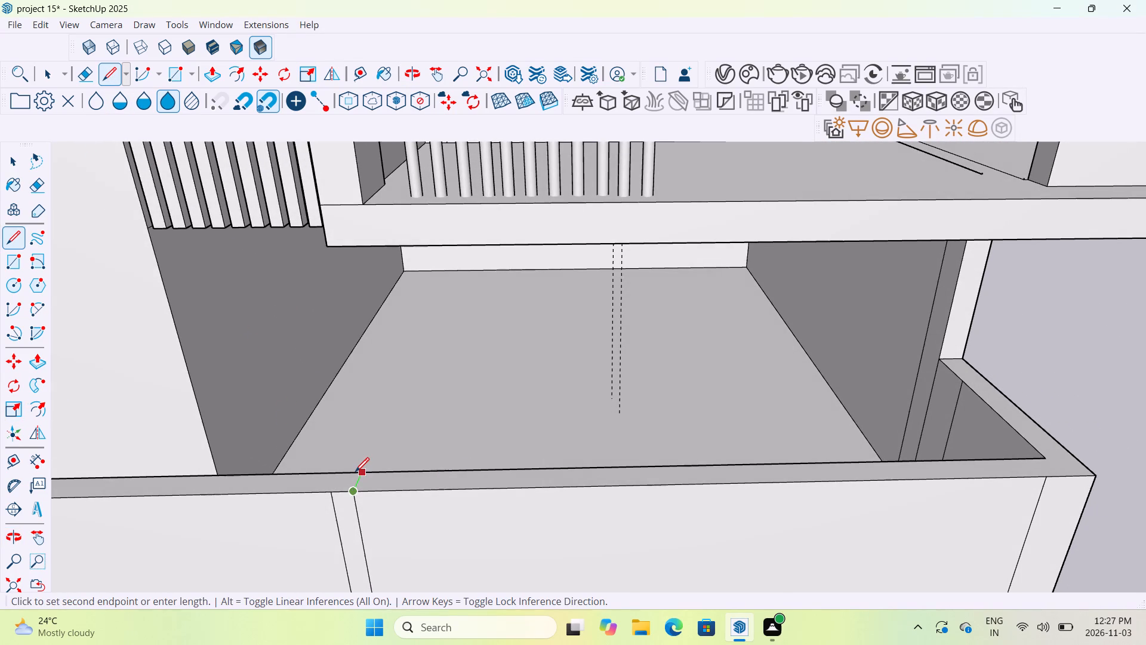
left_click(355, 473)
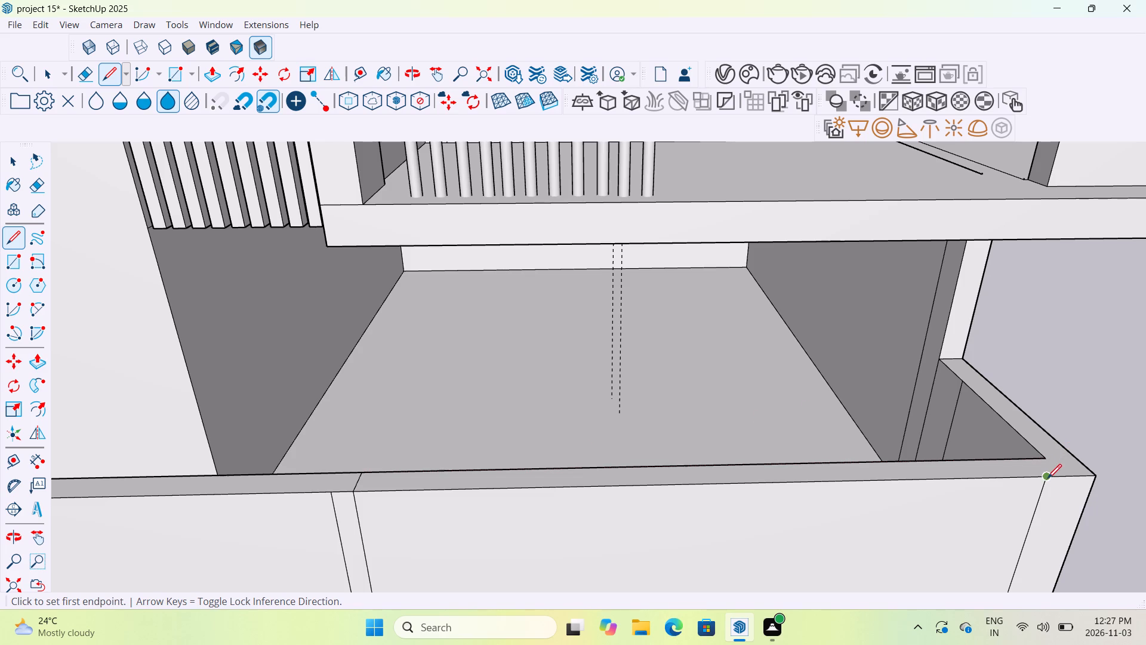
left_click(1048, 480)
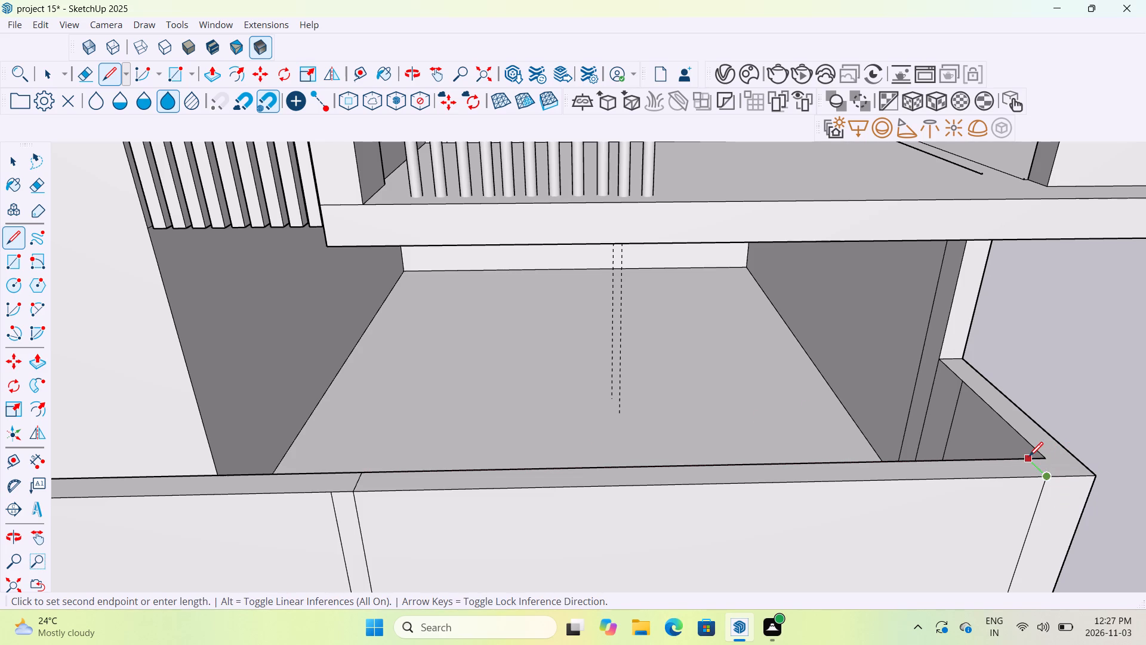
left_click(1029, 457)
Paint the parapet section between the two new lines with Glass_Basic_01 from the Glass materials.
left_click(204, 23)
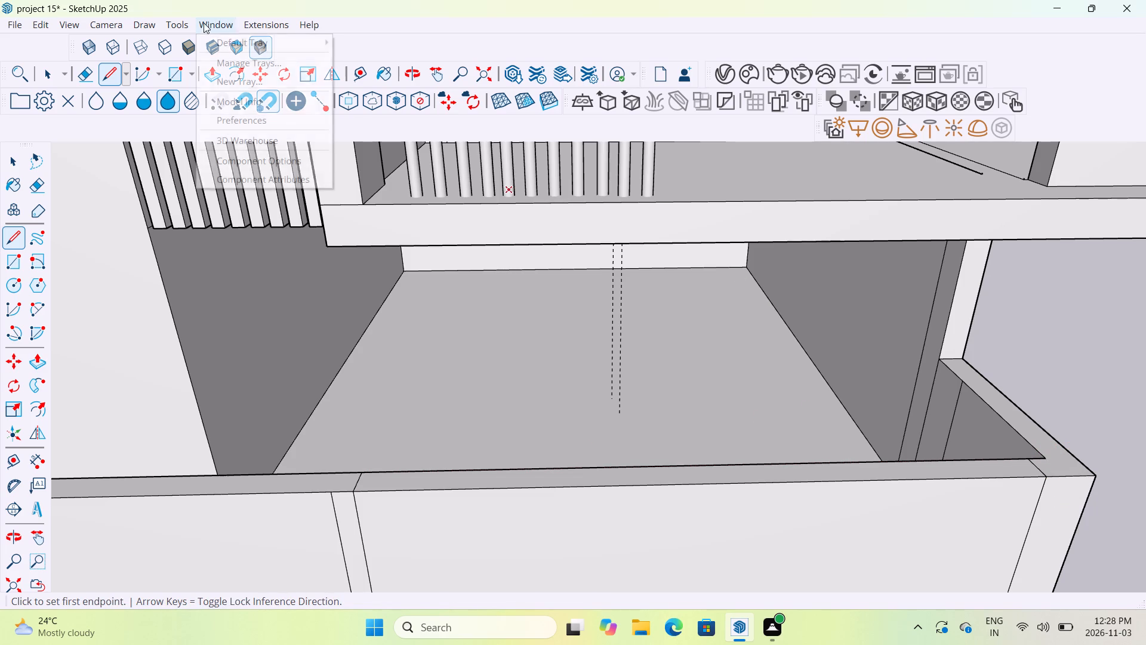
left_click(256, 46)
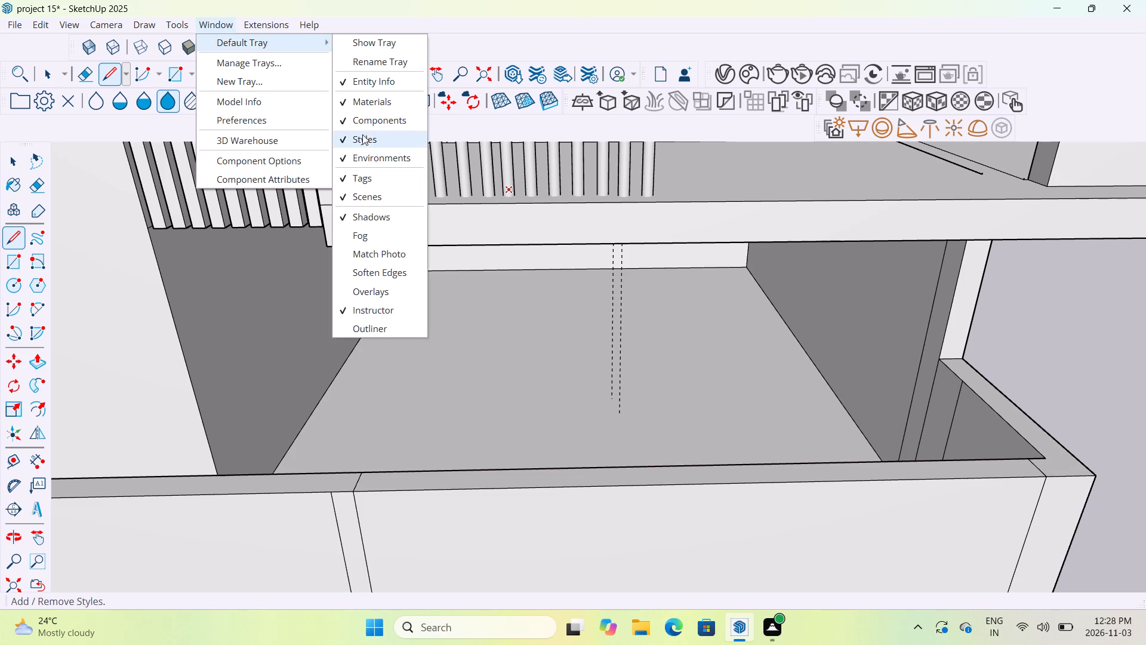
left_click(374, 42)
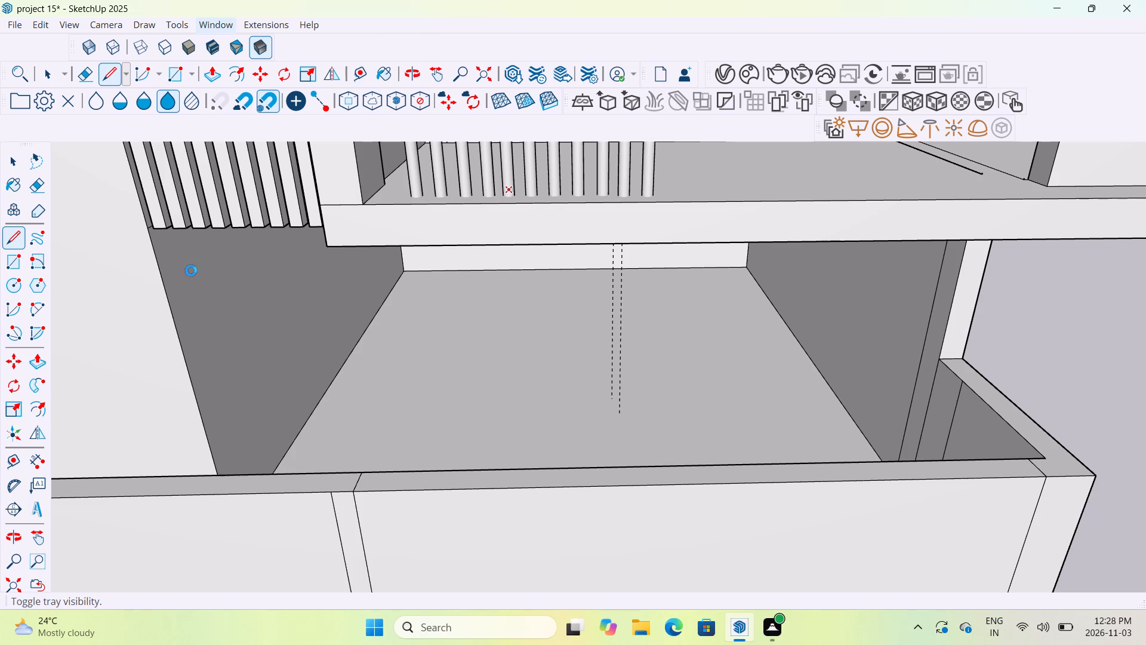
left_click(164, 442)
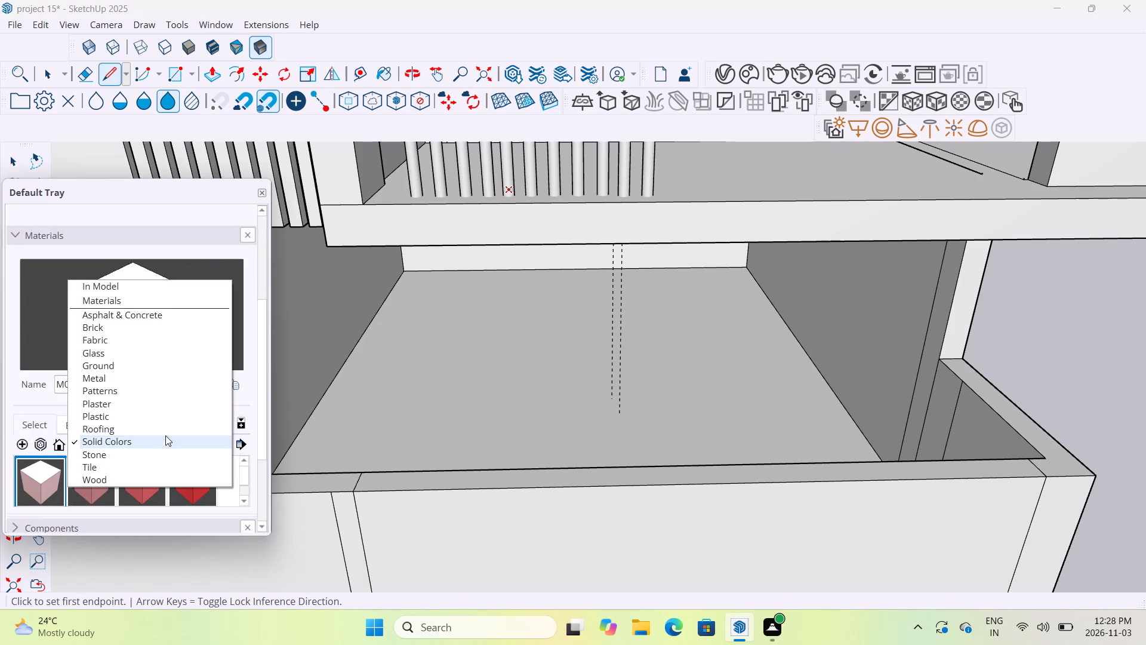
left_click(148, 360)
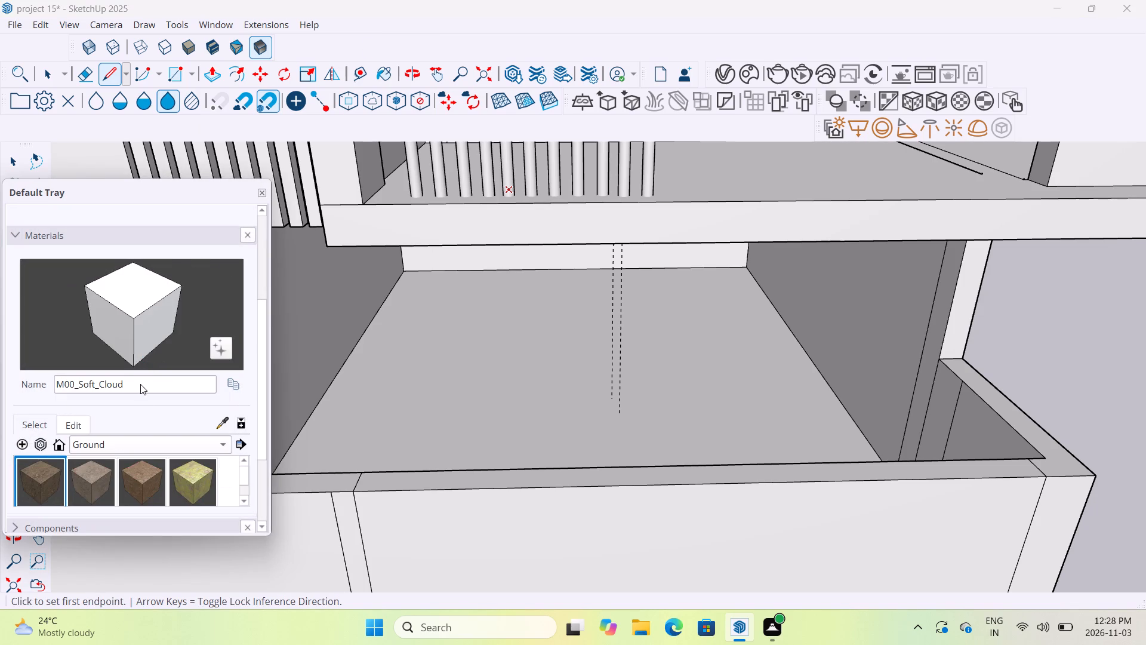
left_click(134, 444)
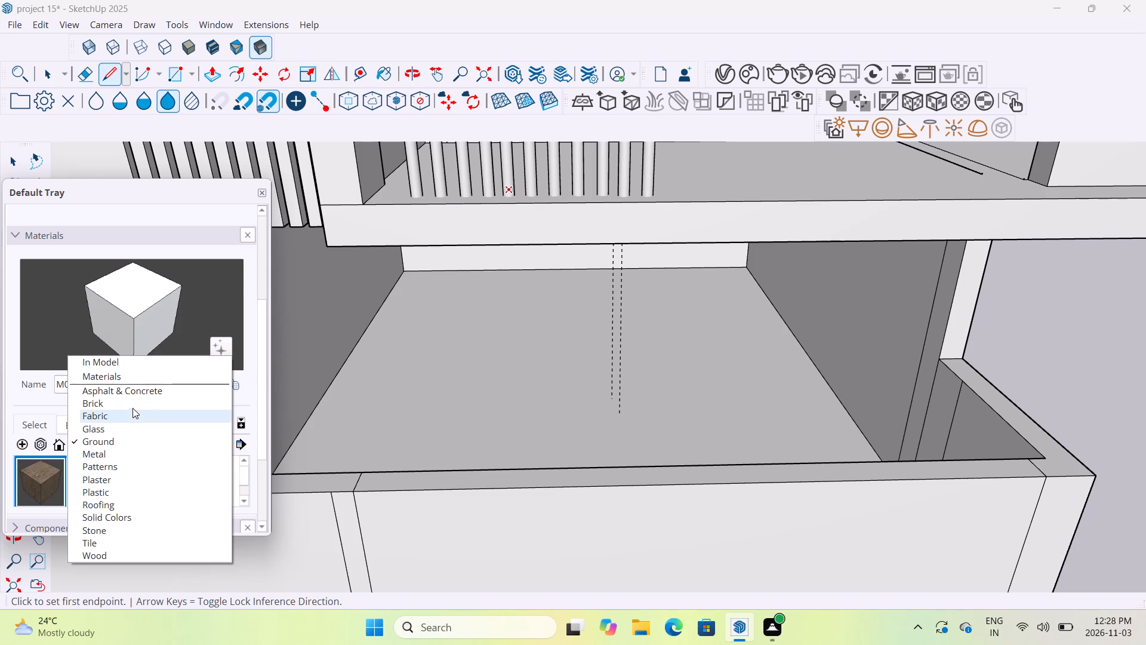
left_click(125, 425)
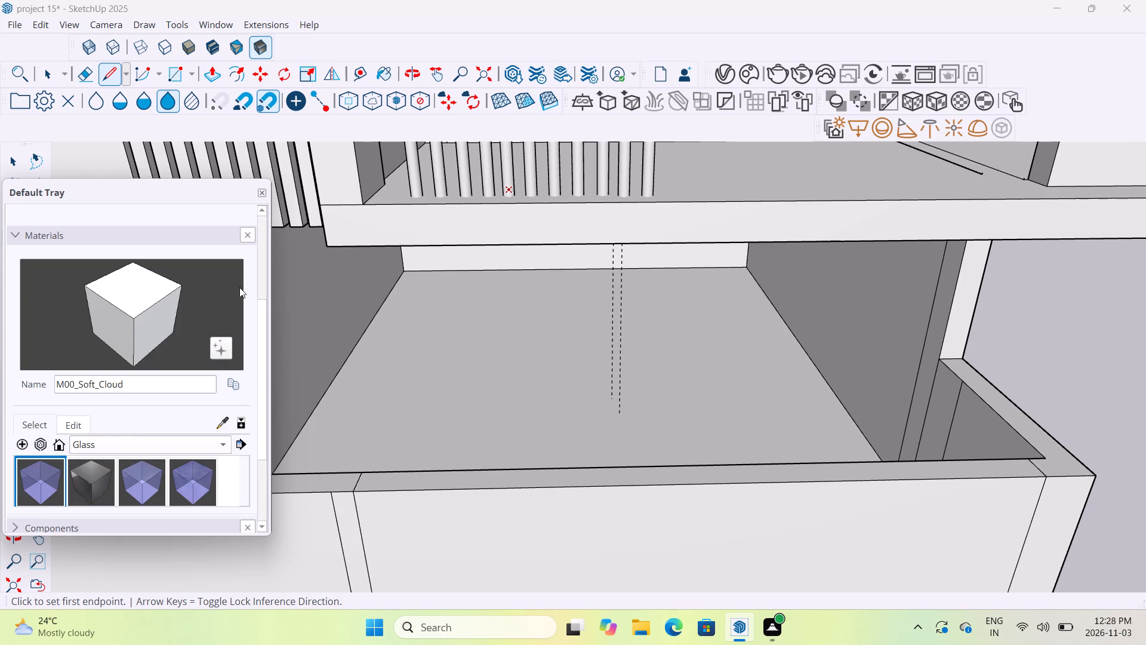
left_click(47, 485)
left_click(458, 513)
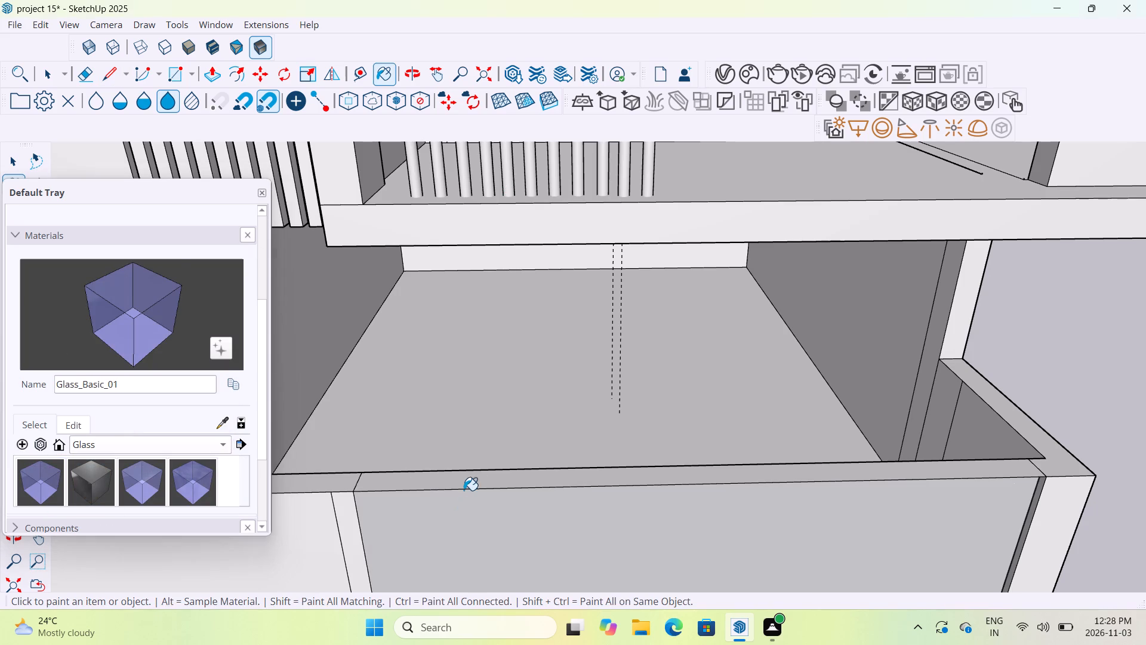
left_click(464, 487)
scroll(464, 484, "down", 14)
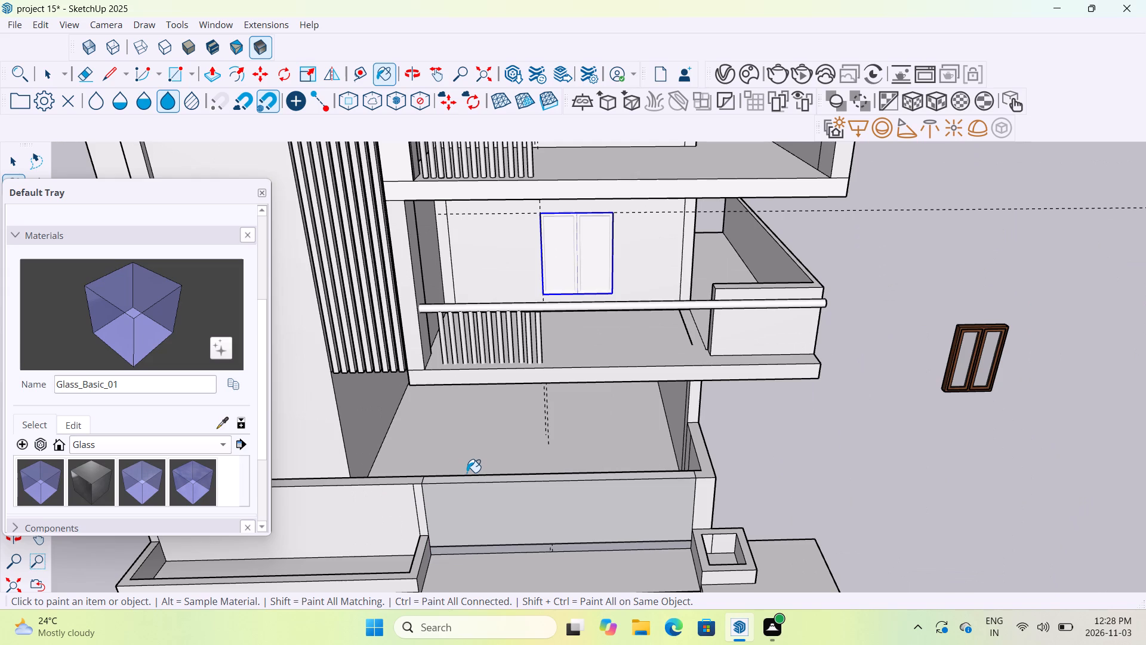
left_click(258, 191)
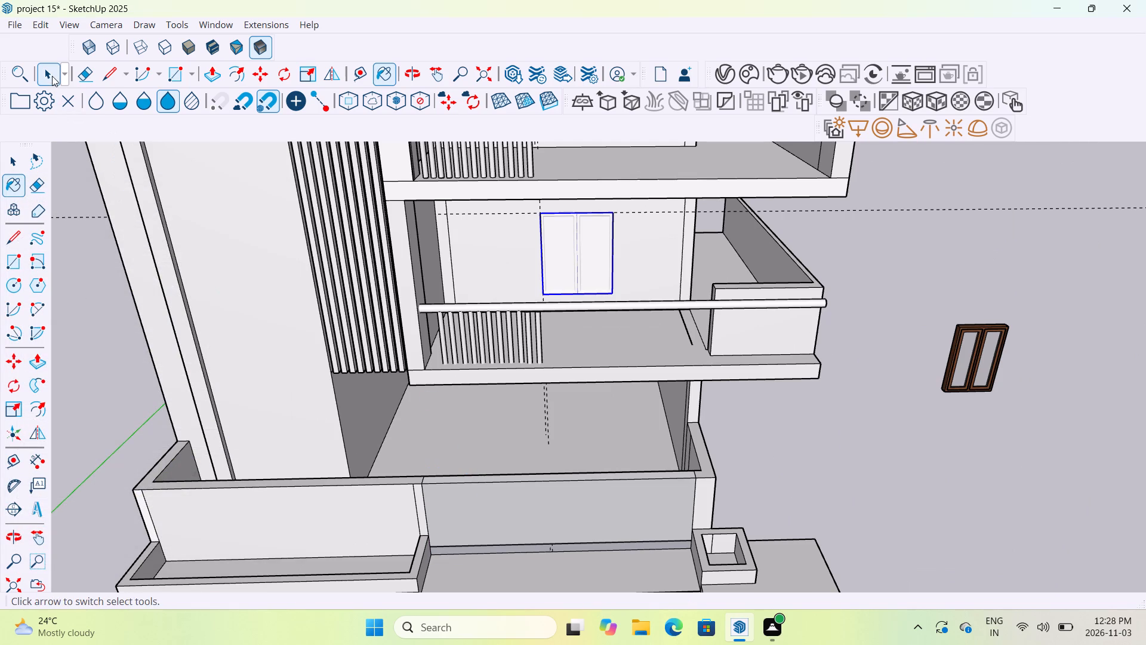
Select the glass-painted front face of the ground-floor parapet.
left_click(52, 76)
left_click(495, 501)
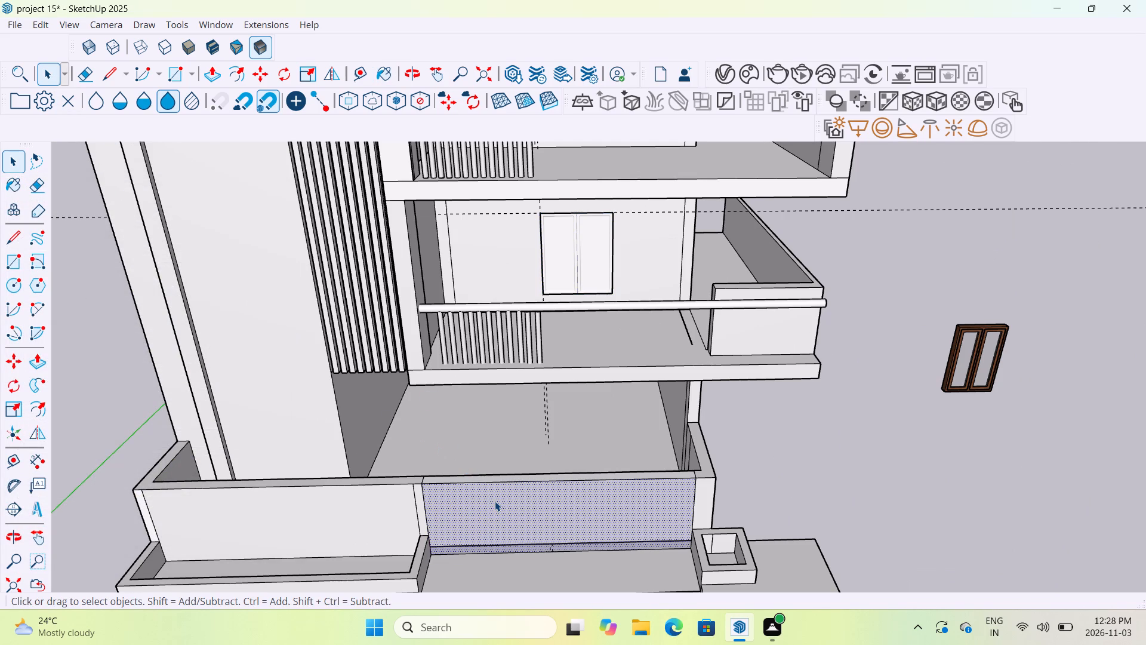
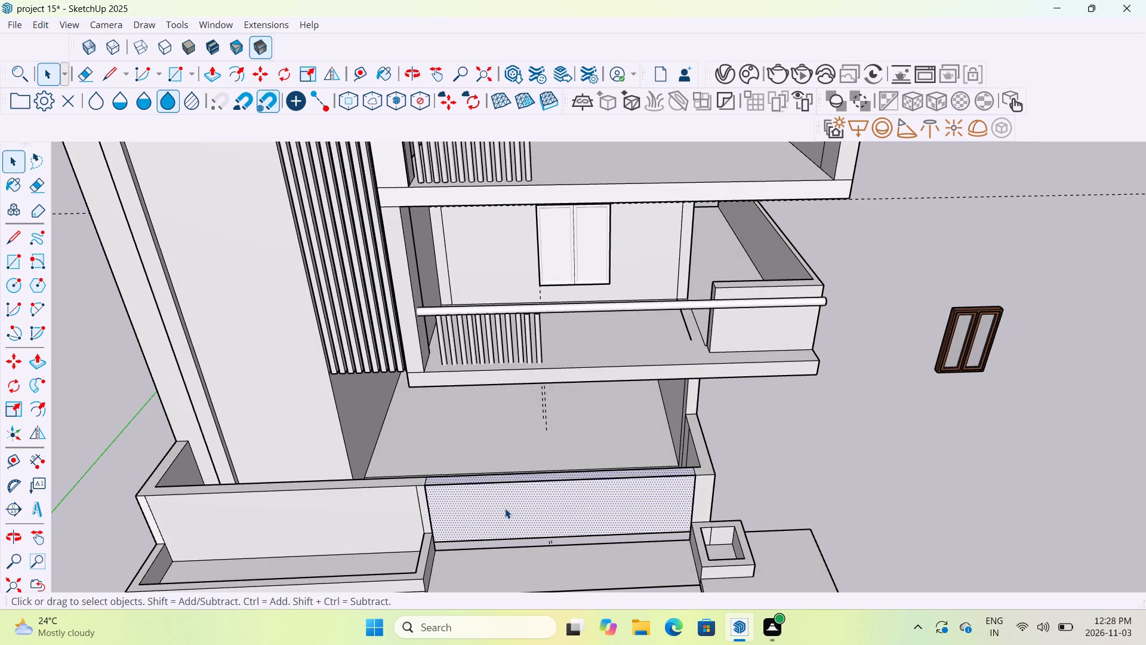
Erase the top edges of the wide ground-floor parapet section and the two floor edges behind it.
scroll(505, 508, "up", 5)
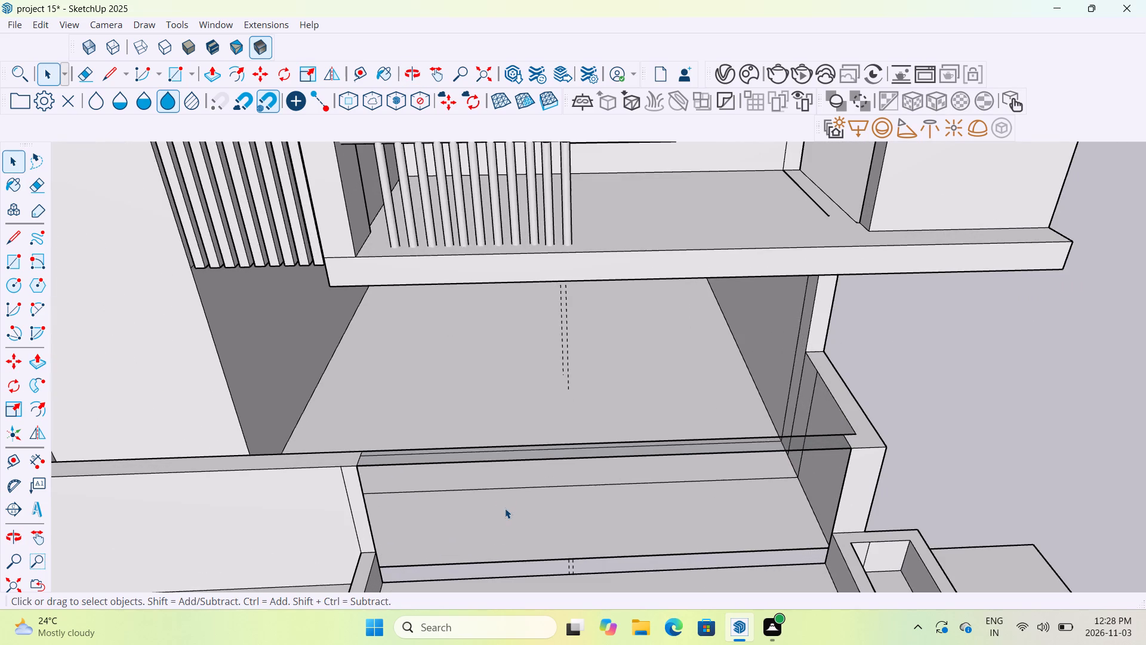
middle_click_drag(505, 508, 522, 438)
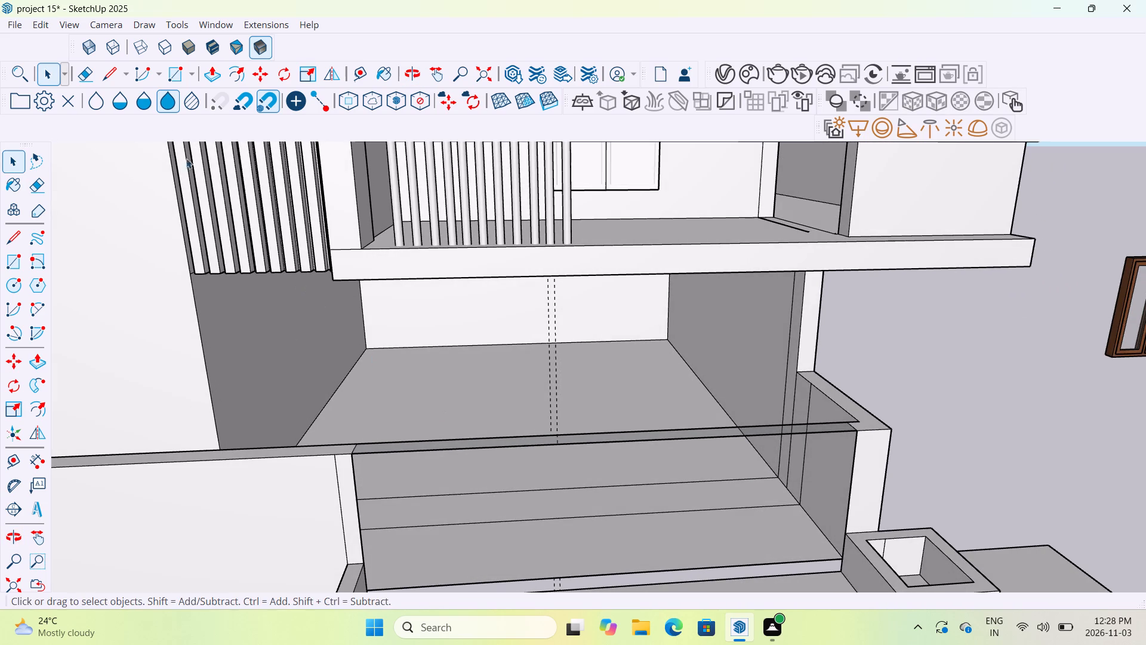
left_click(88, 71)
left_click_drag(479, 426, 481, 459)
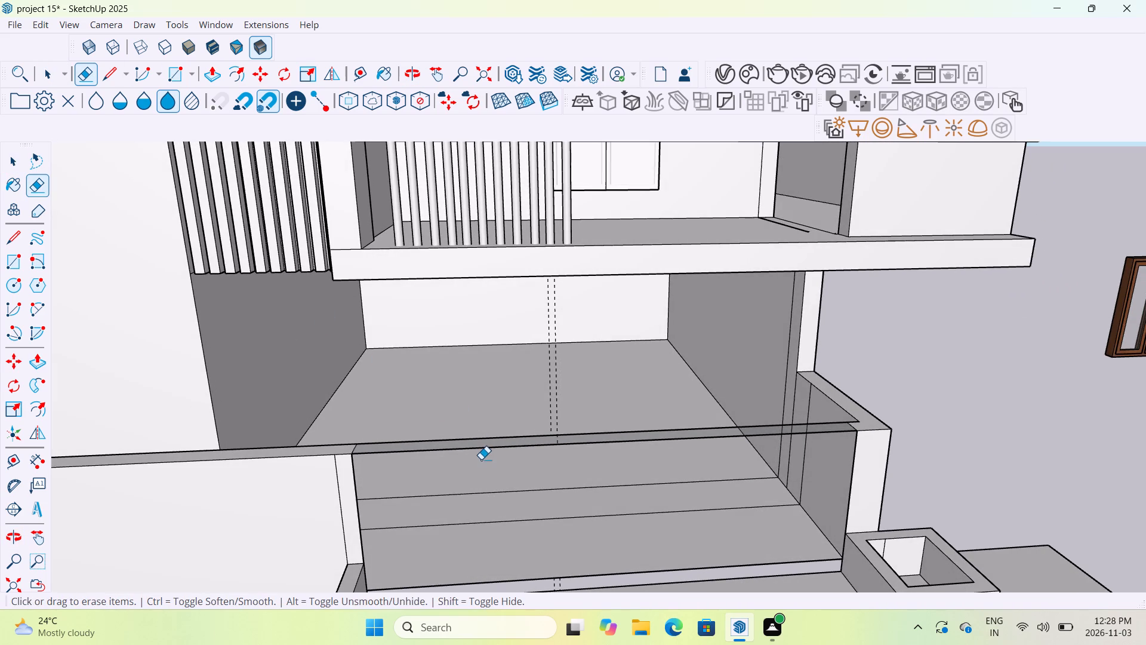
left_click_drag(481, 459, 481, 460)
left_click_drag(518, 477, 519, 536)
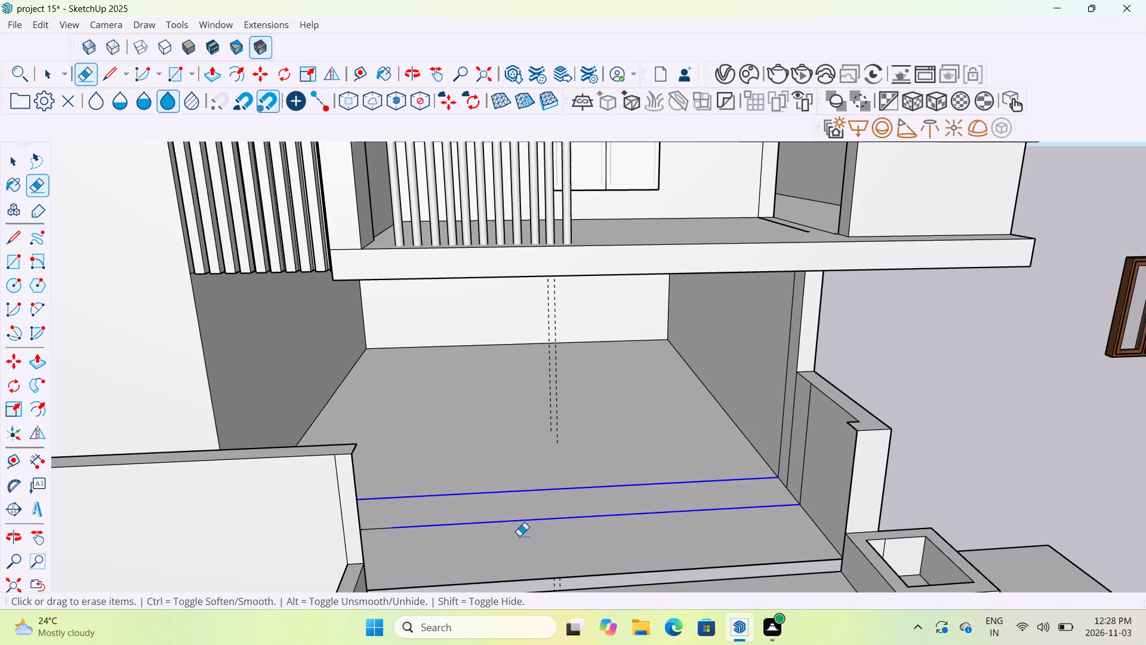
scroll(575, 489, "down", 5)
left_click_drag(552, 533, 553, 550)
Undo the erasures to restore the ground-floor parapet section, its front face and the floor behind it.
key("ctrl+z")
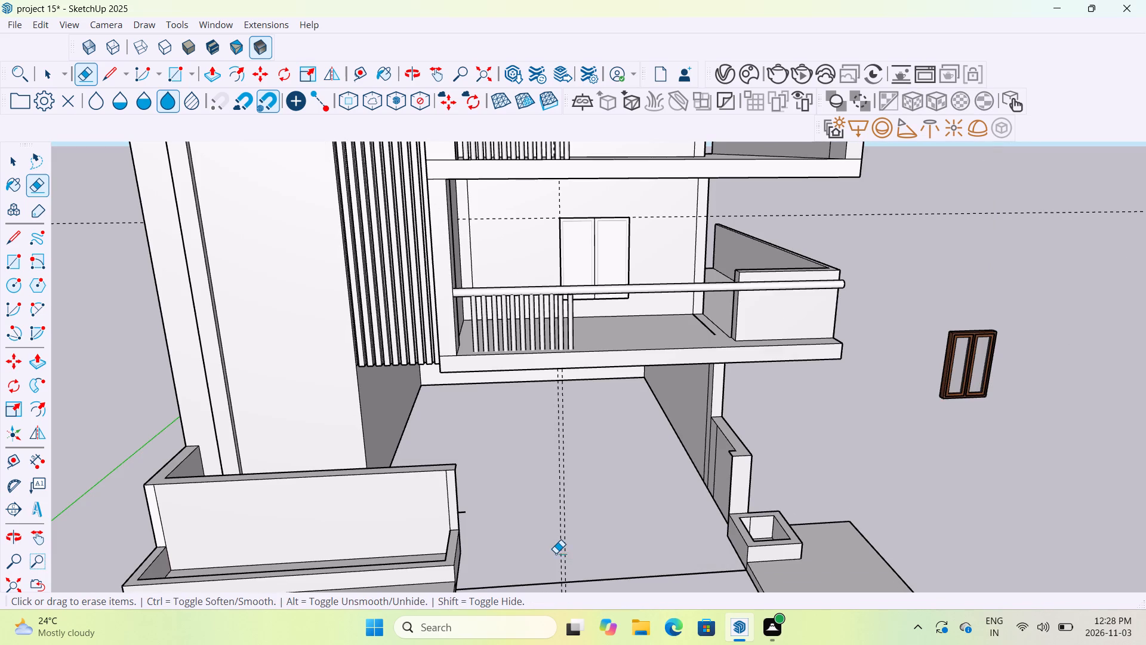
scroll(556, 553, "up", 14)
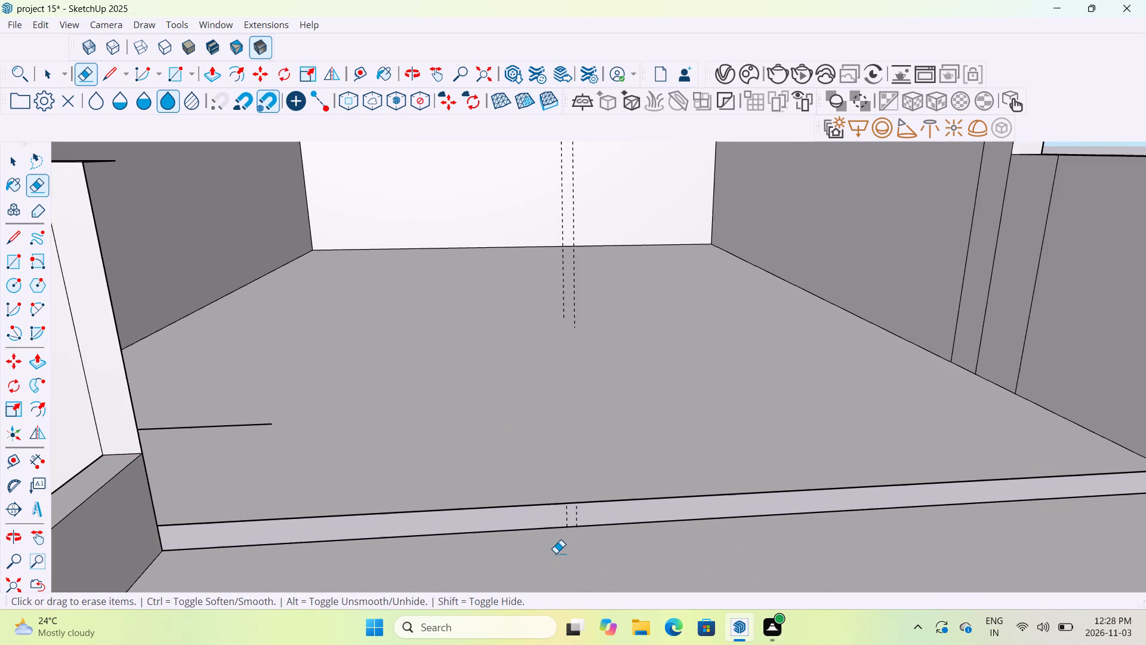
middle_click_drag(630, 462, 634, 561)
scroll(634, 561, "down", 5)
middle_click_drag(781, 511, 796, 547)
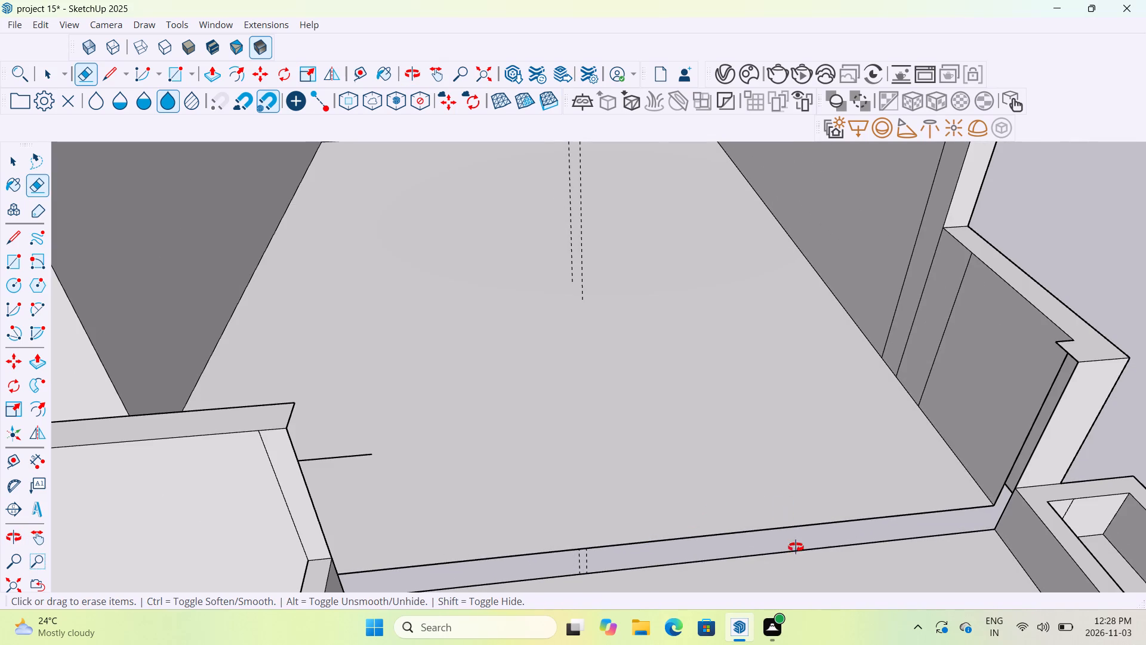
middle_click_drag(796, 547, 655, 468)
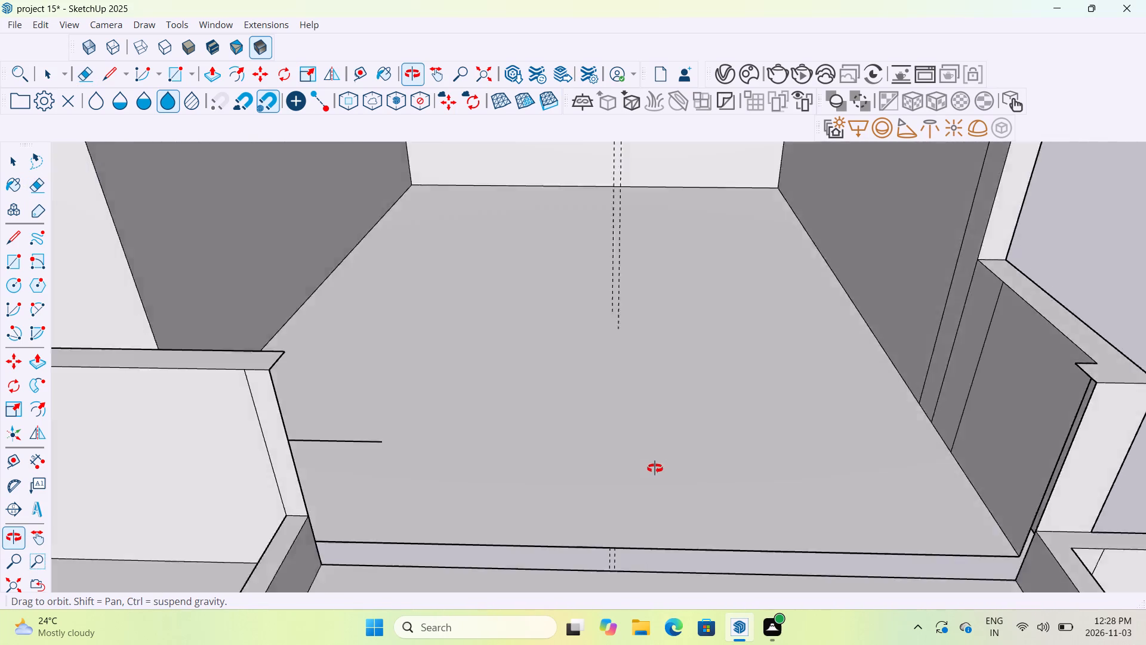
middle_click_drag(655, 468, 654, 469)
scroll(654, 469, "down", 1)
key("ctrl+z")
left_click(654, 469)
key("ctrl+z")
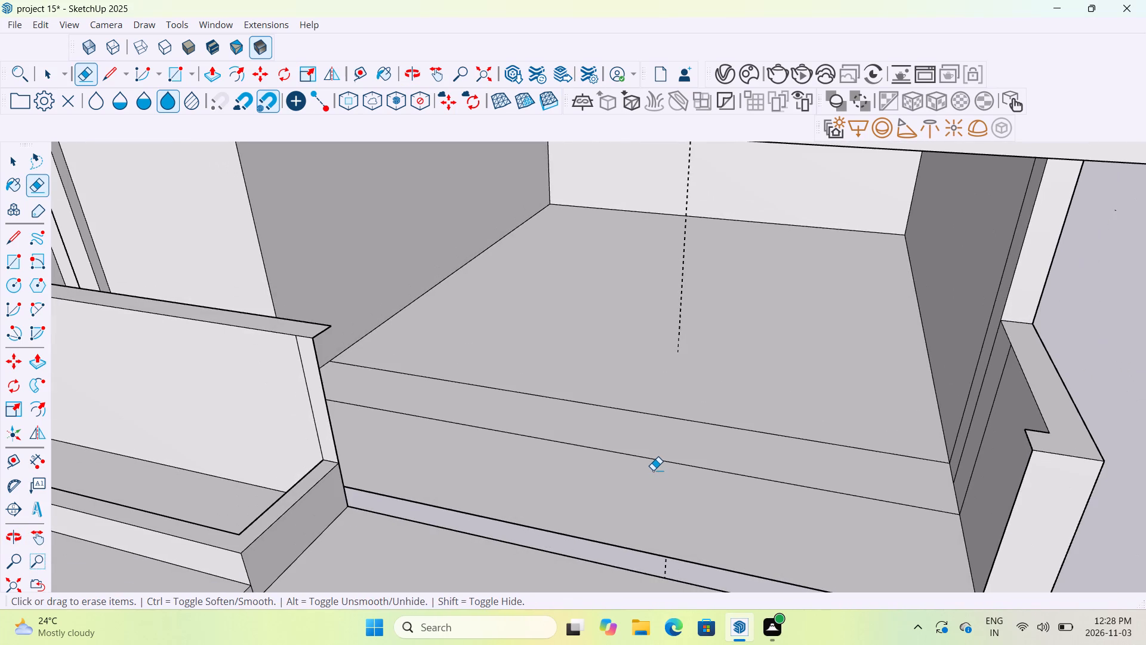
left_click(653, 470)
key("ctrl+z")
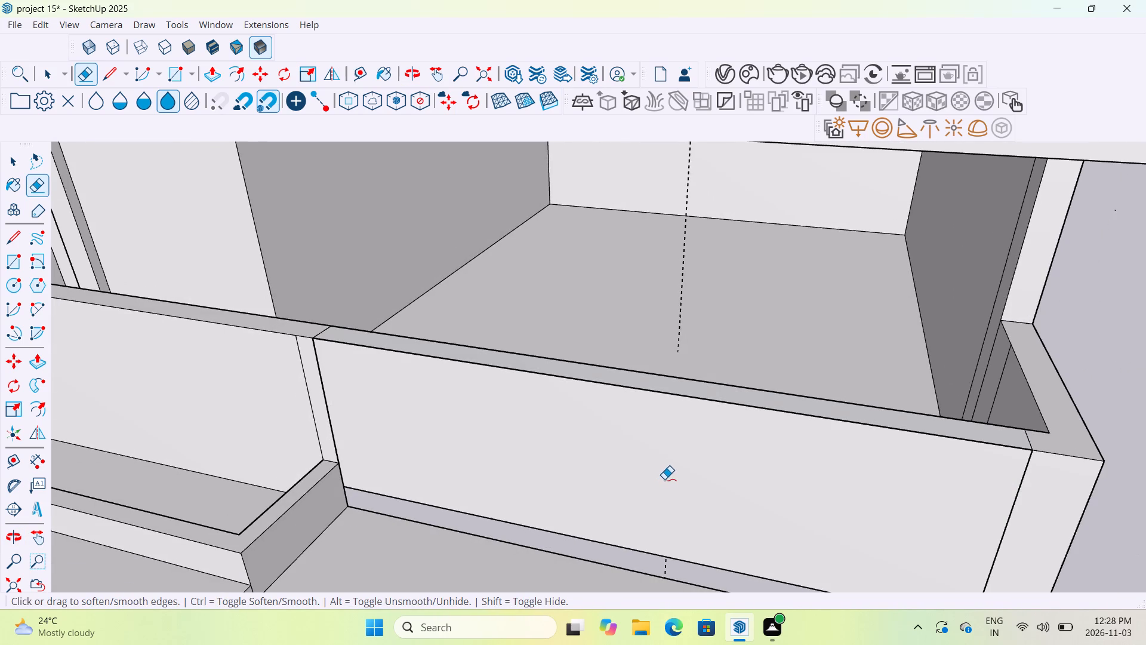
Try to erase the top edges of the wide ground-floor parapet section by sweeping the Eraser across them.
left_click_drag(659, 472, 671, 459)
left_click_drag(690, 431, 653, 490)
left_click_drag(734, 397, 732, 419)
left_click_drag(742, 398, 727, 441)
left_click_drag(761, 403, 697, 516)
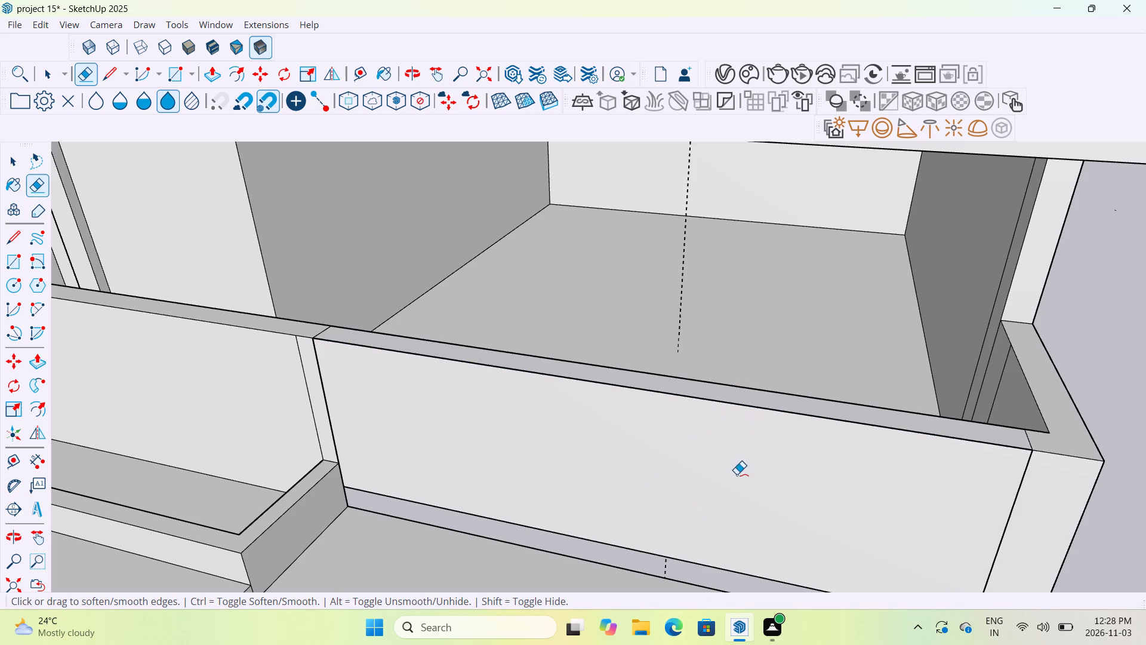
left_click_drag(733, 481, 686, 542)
Select and remove the front face of the wide ground-floor parapet section between the two dividing lines.
scroll(716, 511, "down", 7)
middle_click_drag(750, 483, 655, 535)
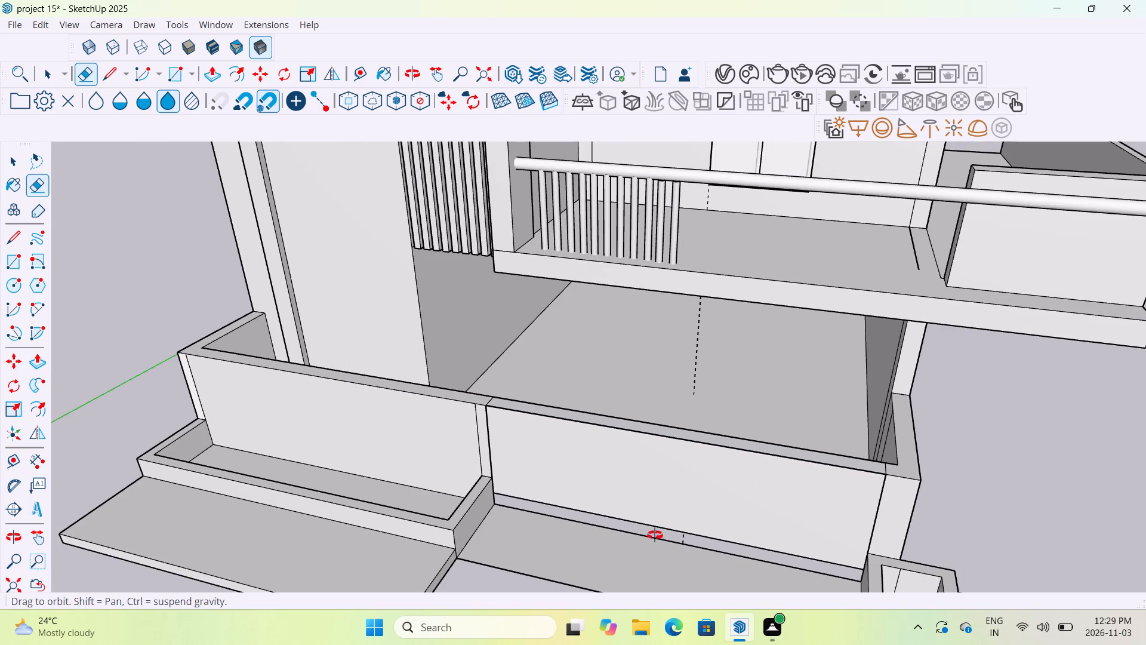
middle_click_drag(655, 535, 608, 436)
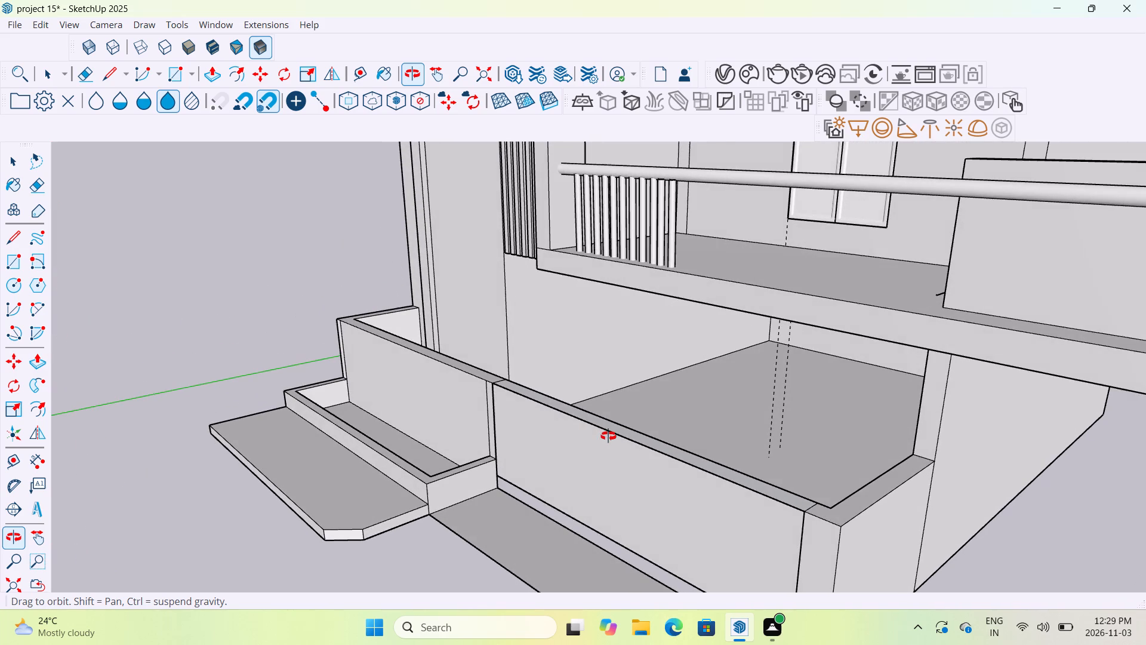
middle_click_drag(608, 436, 591, 451)
scroll(591, 451, "down", 10)
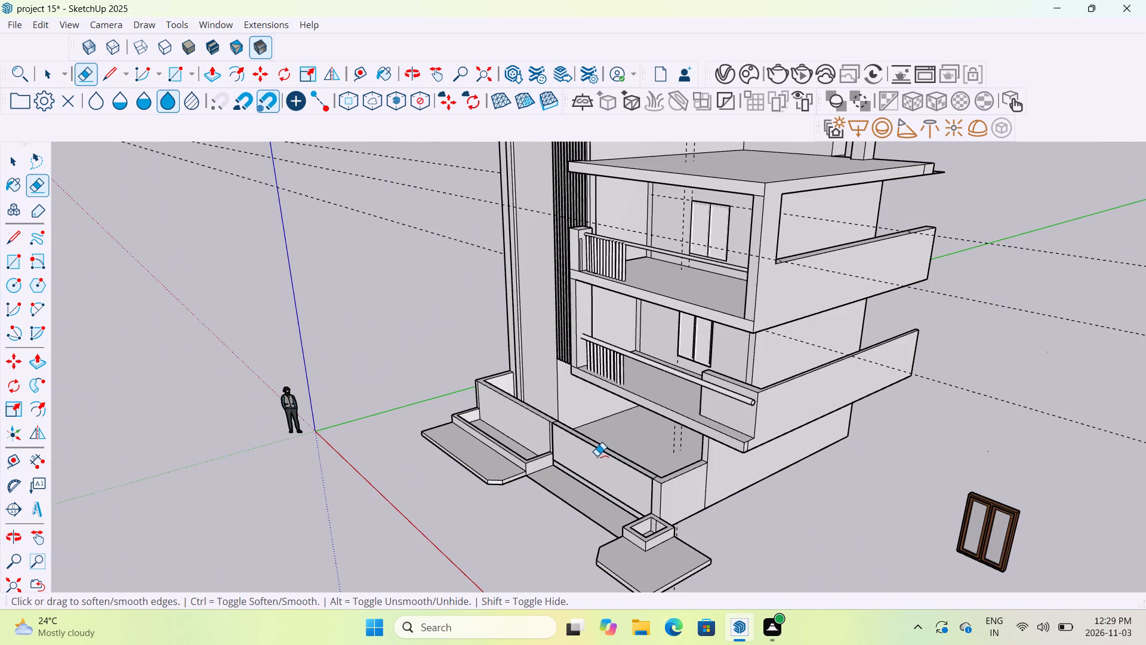
scroll(574, 461, "up", 11)
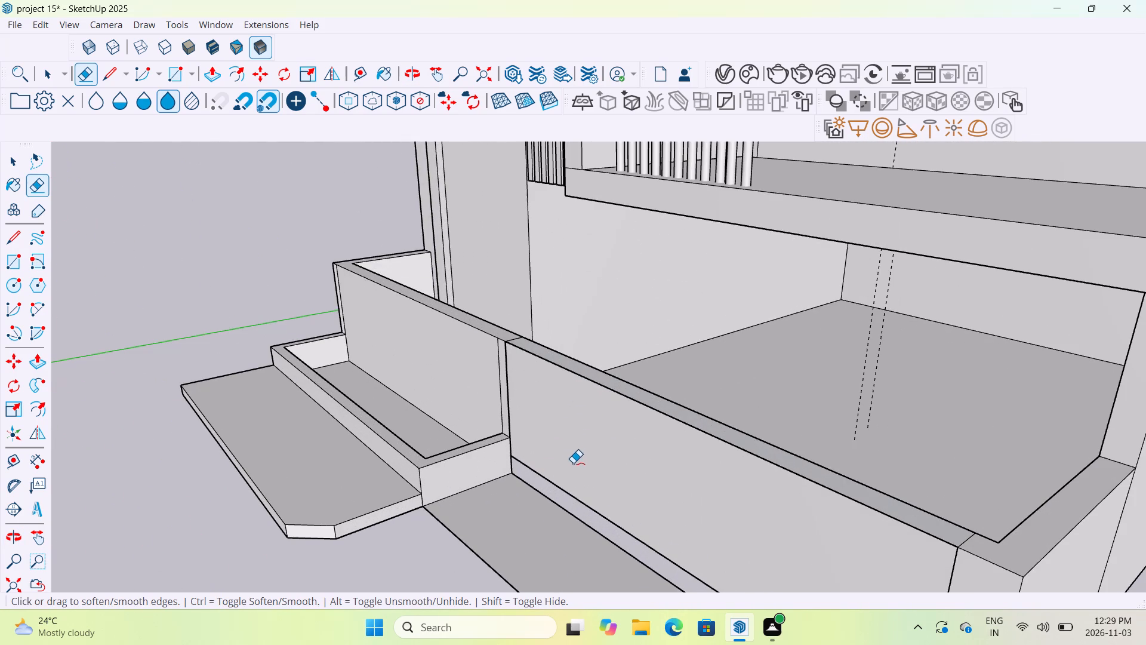
left_click(55, 84)
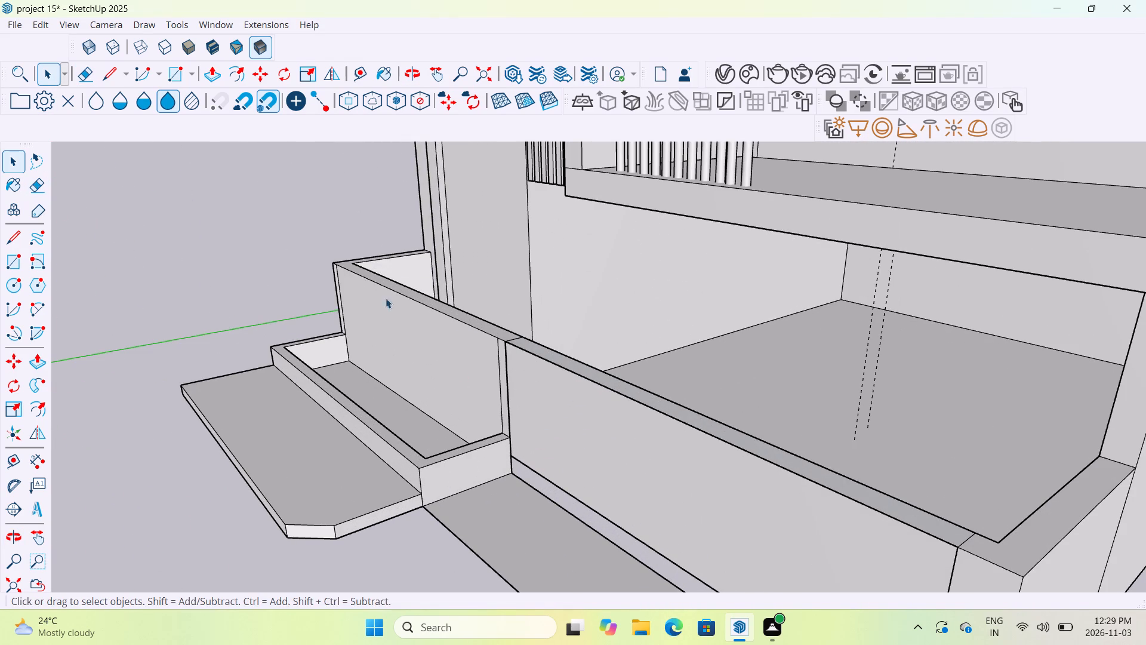
left_click(567, 420)
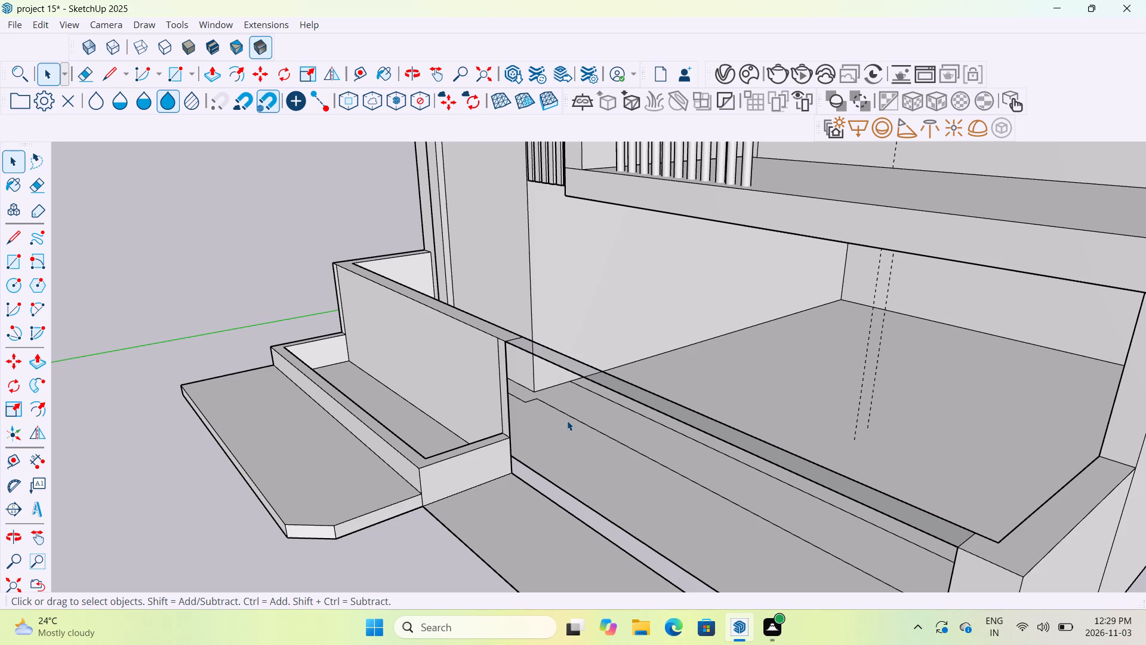
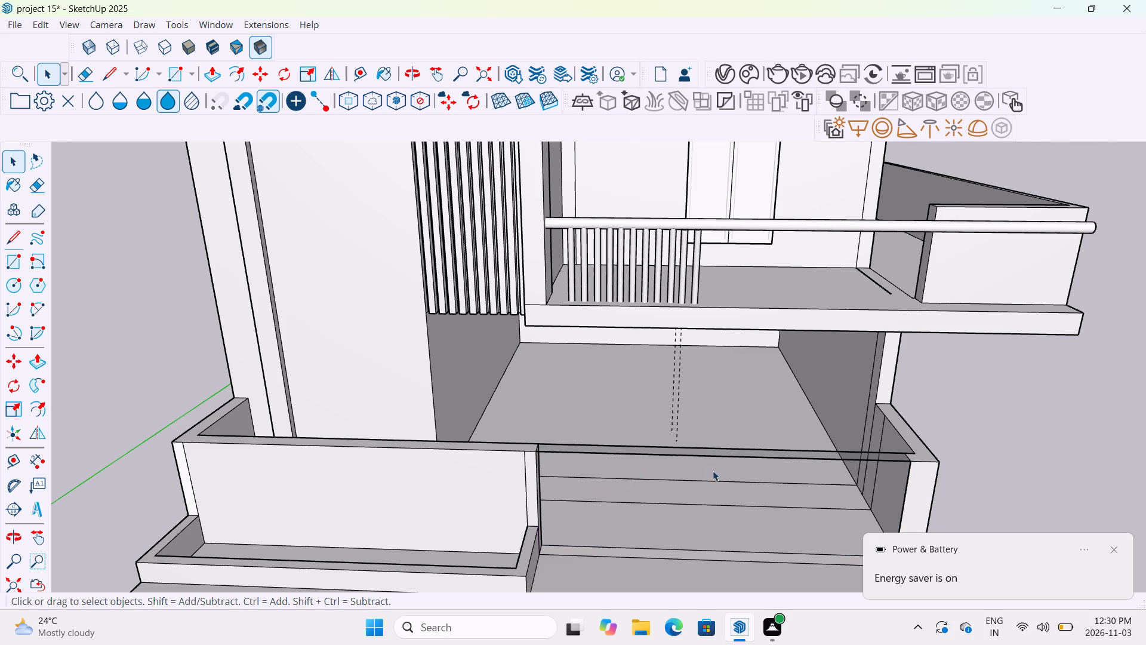
Undo the removal of the wide ground-floor parapet section's front face.
scroll(727, 480, "up", 4)
scroll(729, 480, "down", 3)
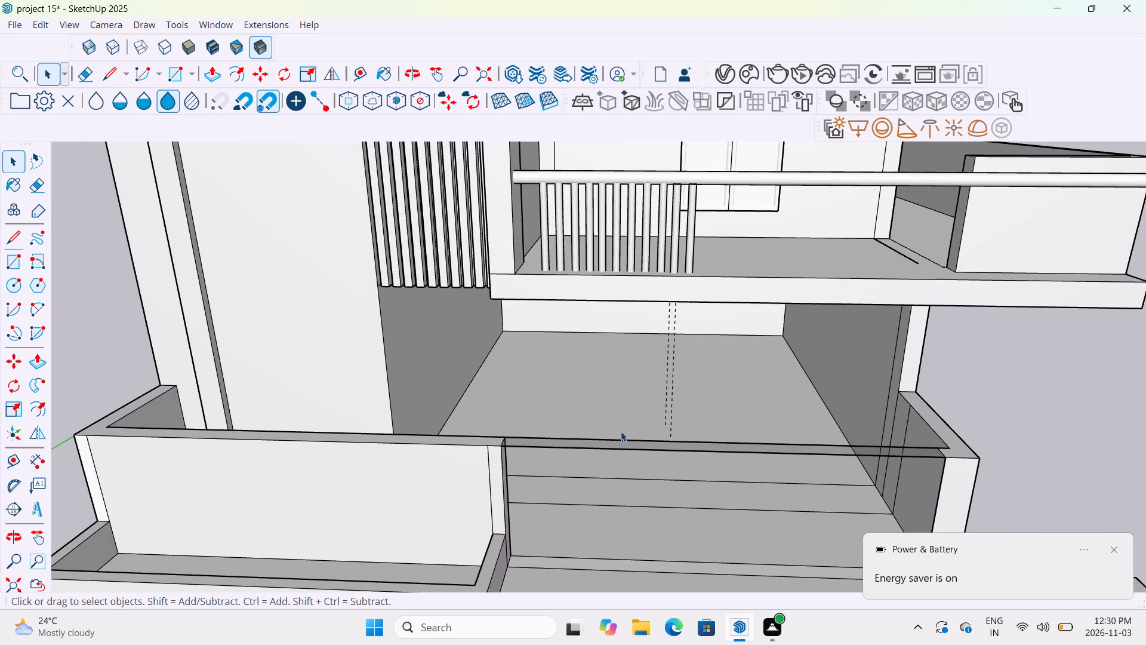
middle_click_drag(608, 428, 526, 532)
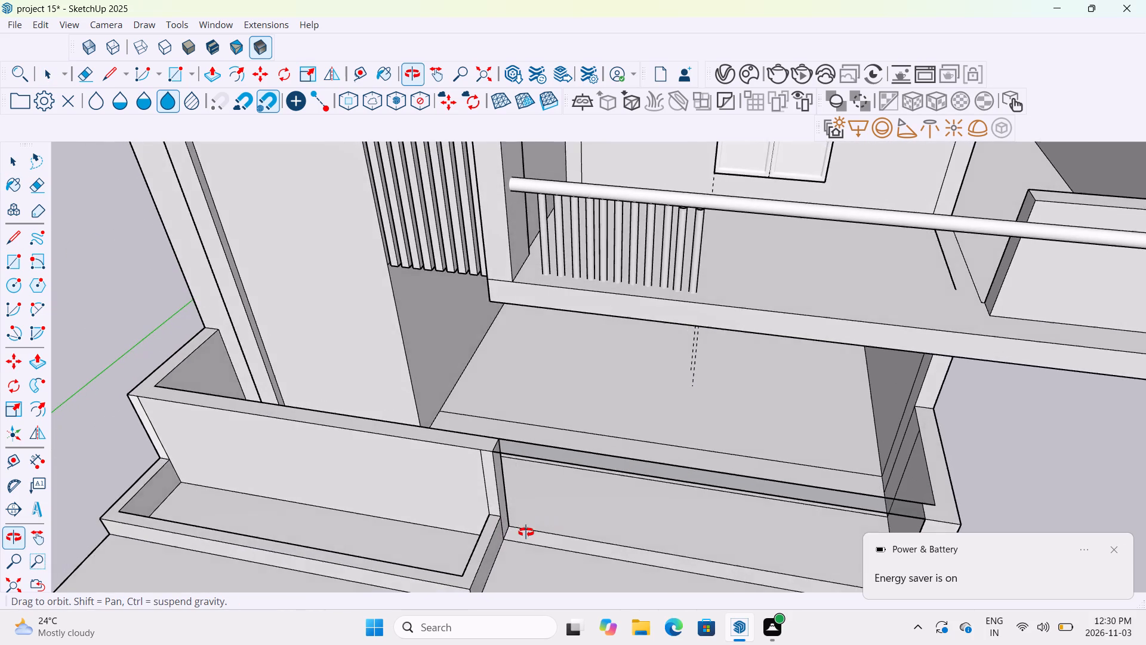
middle_click_drag(526, 532, 794, 408)
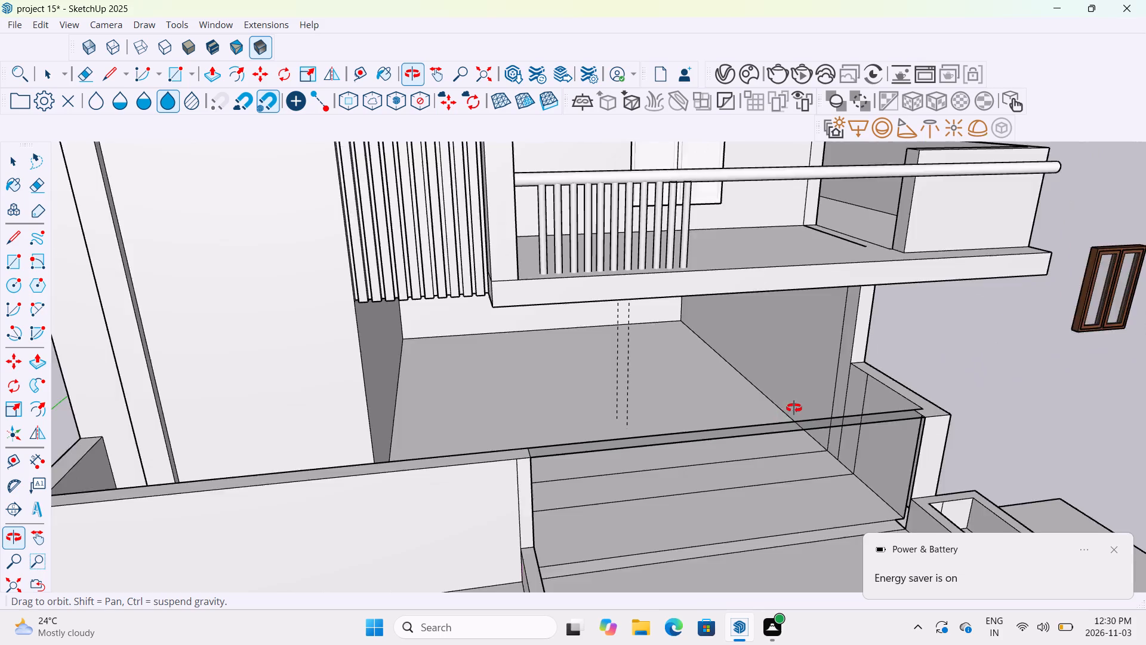
middle_click_drag(794, 408, 803, 403)
middle_click_drag(796, 489, 828, 500)
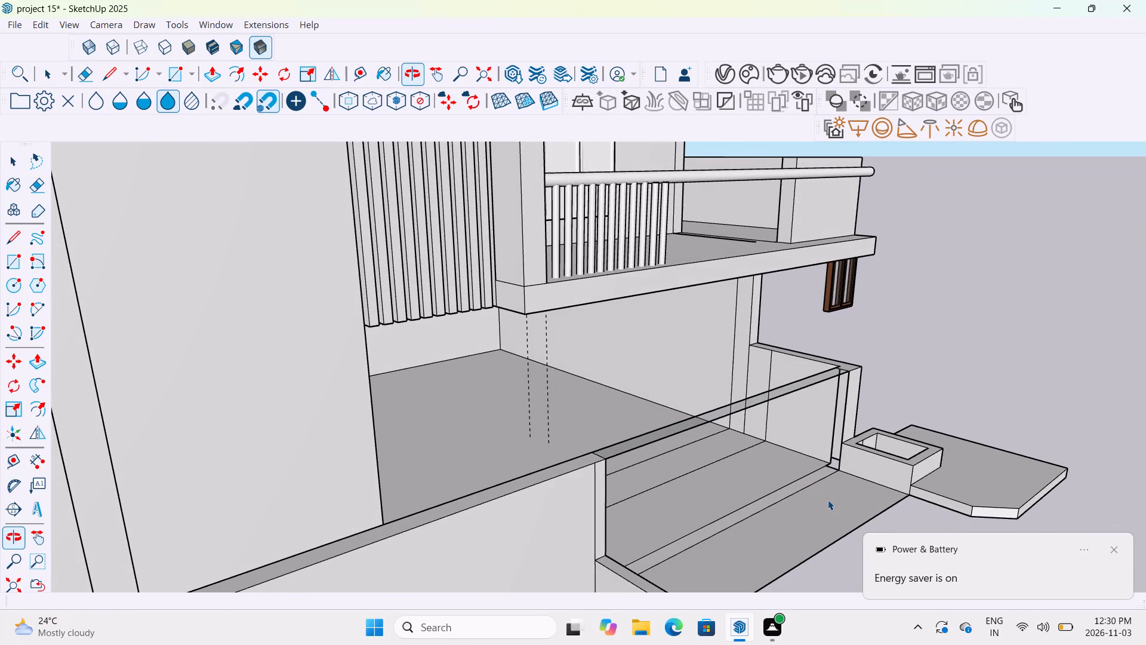
key("ctrl+z")
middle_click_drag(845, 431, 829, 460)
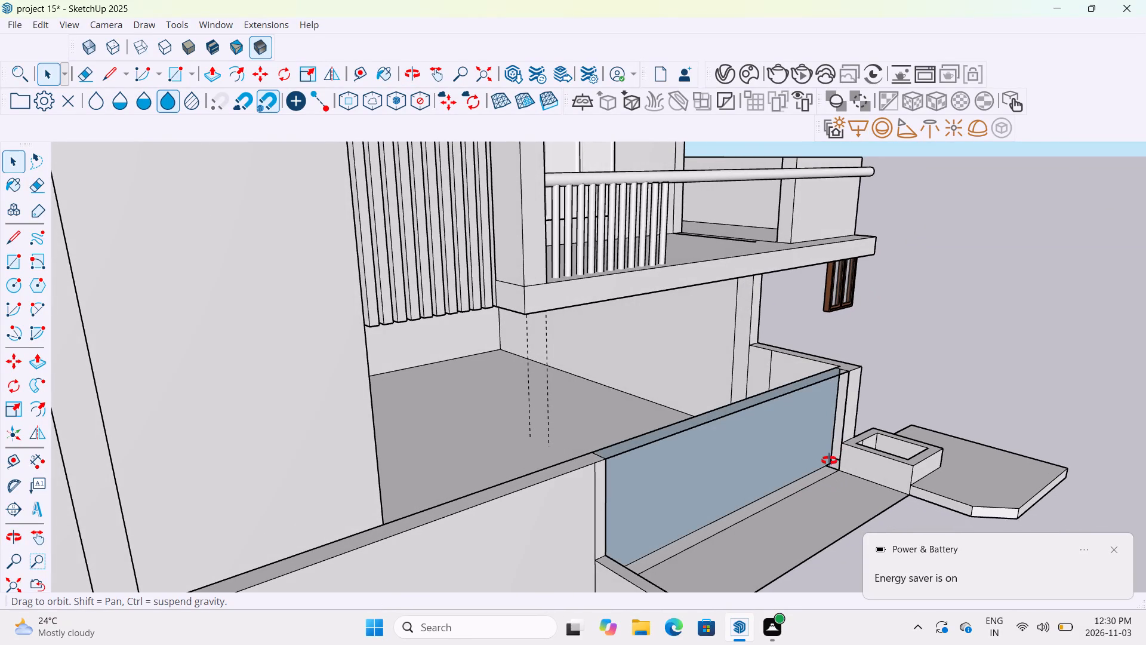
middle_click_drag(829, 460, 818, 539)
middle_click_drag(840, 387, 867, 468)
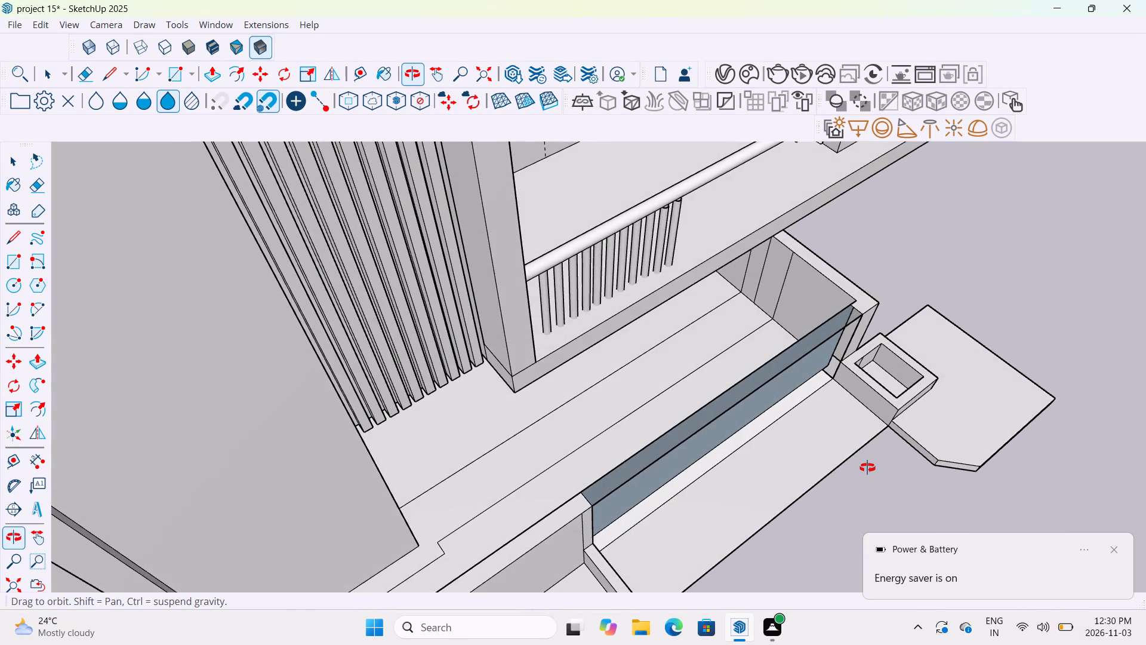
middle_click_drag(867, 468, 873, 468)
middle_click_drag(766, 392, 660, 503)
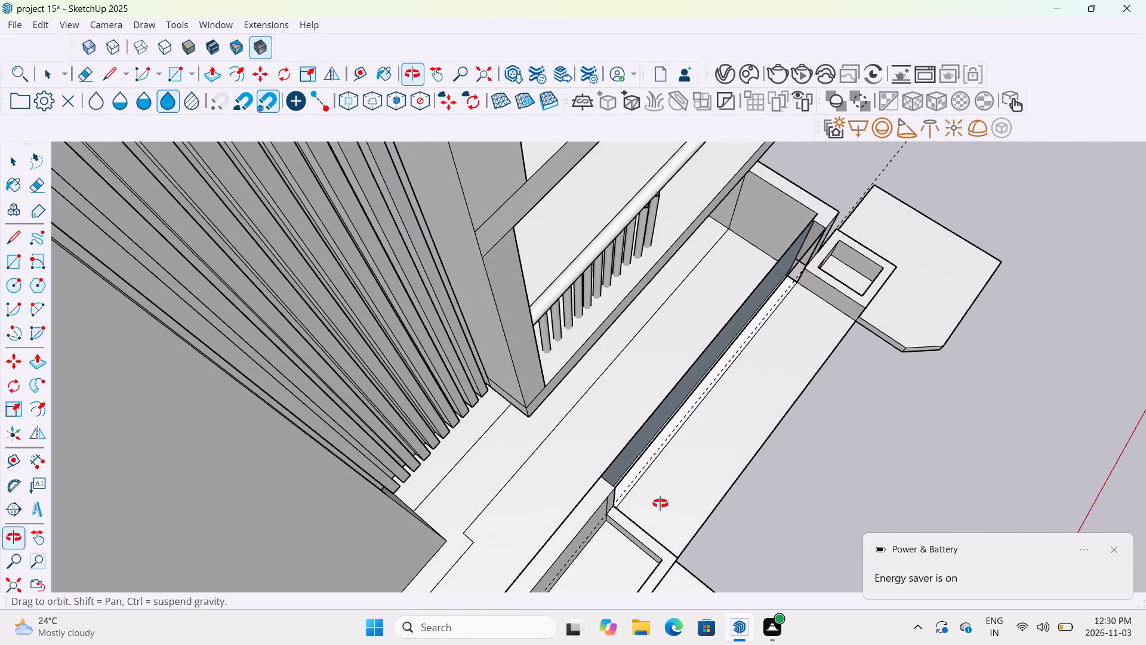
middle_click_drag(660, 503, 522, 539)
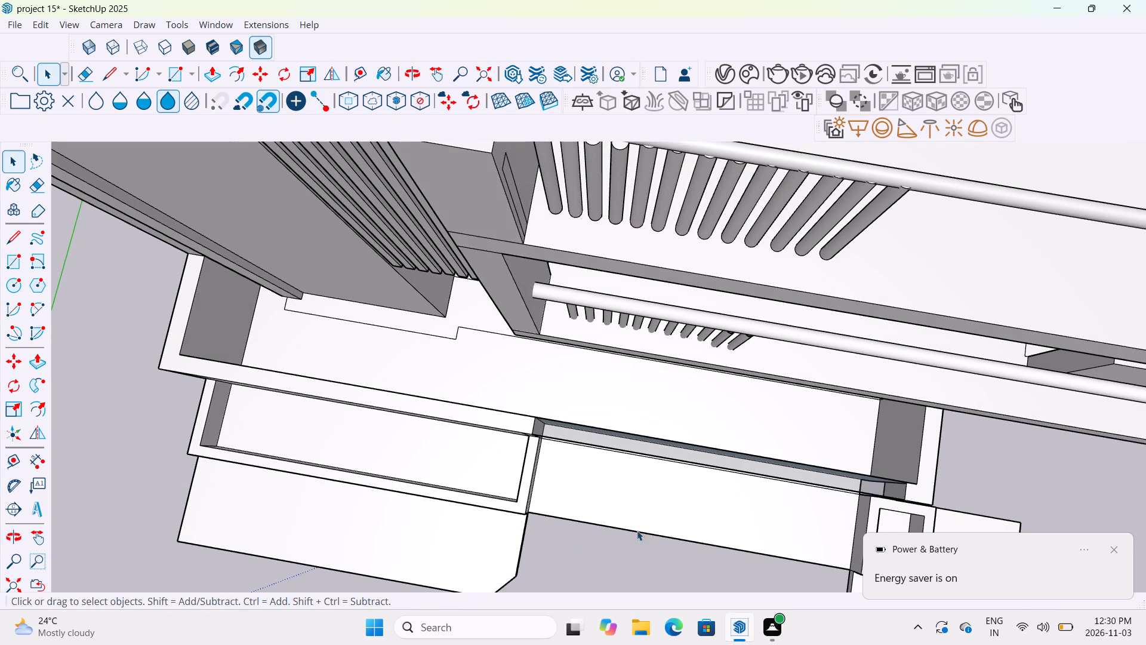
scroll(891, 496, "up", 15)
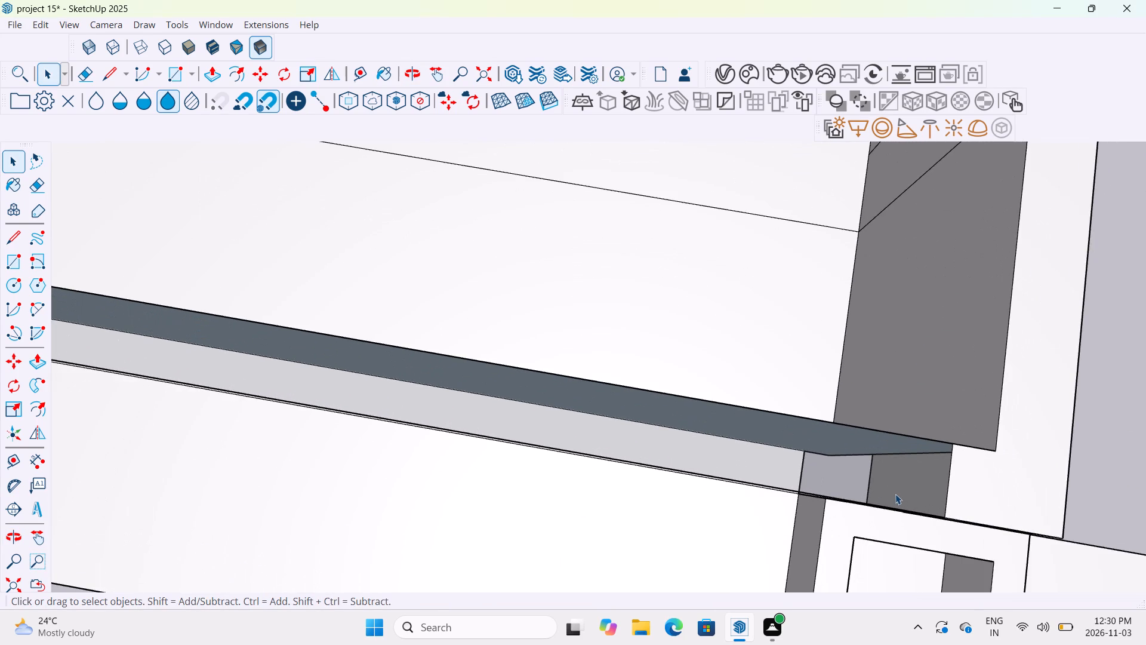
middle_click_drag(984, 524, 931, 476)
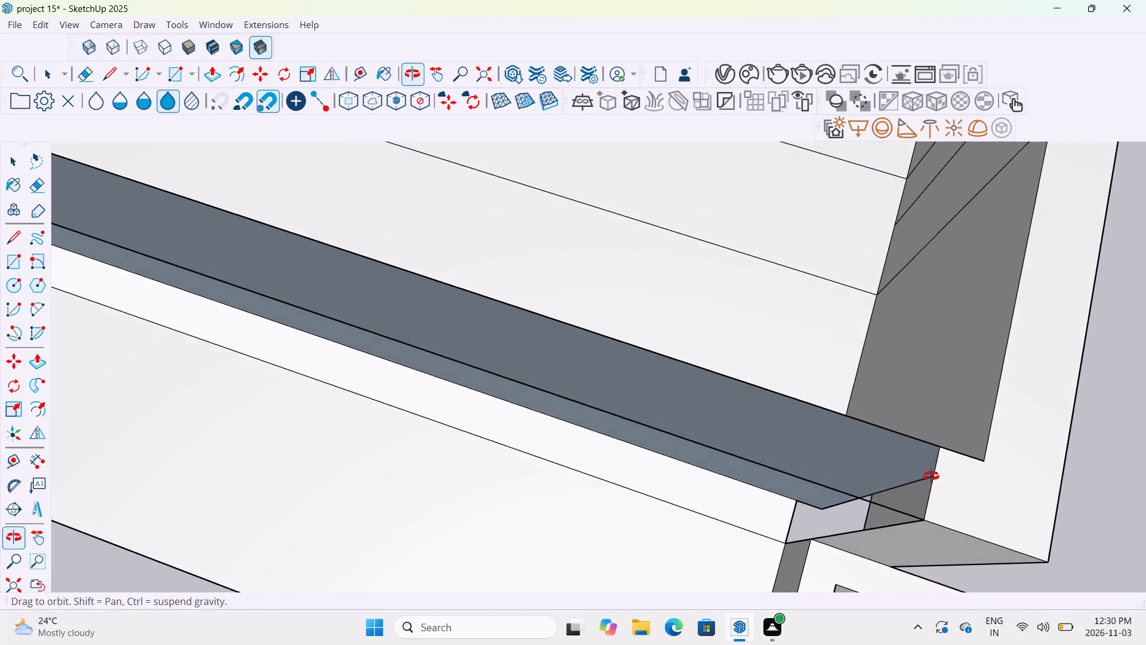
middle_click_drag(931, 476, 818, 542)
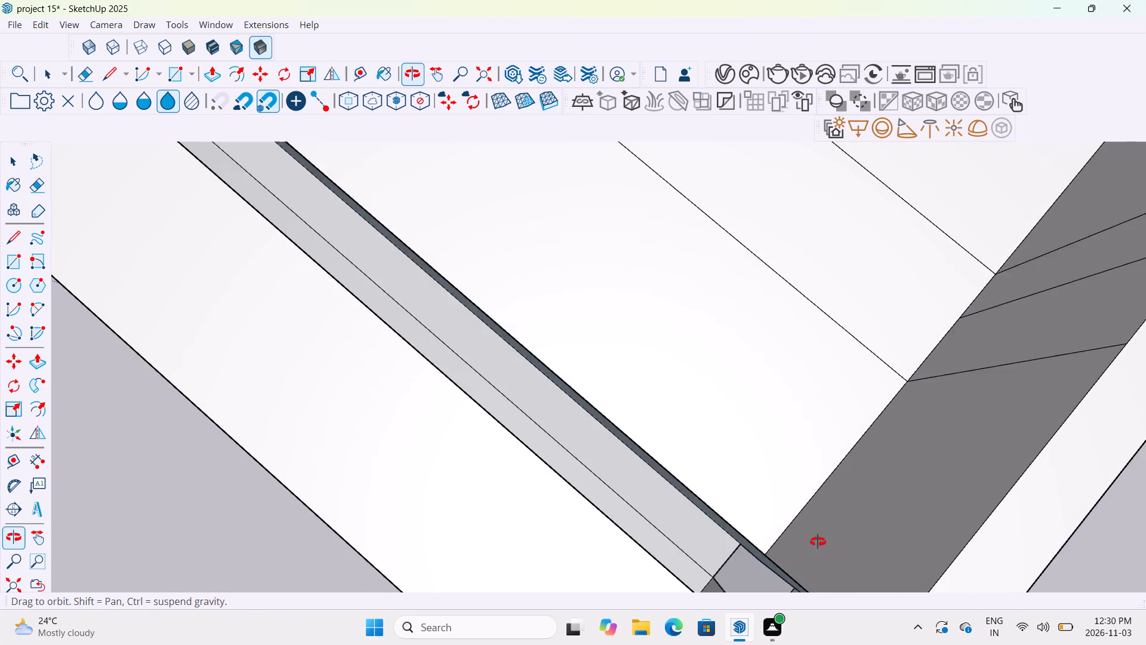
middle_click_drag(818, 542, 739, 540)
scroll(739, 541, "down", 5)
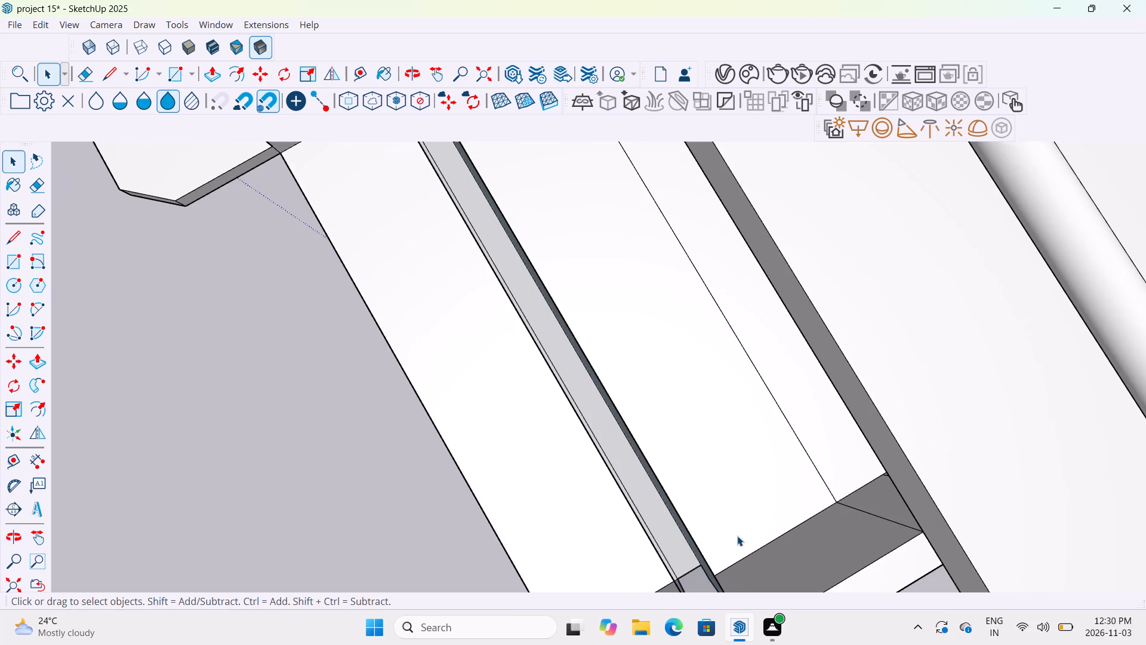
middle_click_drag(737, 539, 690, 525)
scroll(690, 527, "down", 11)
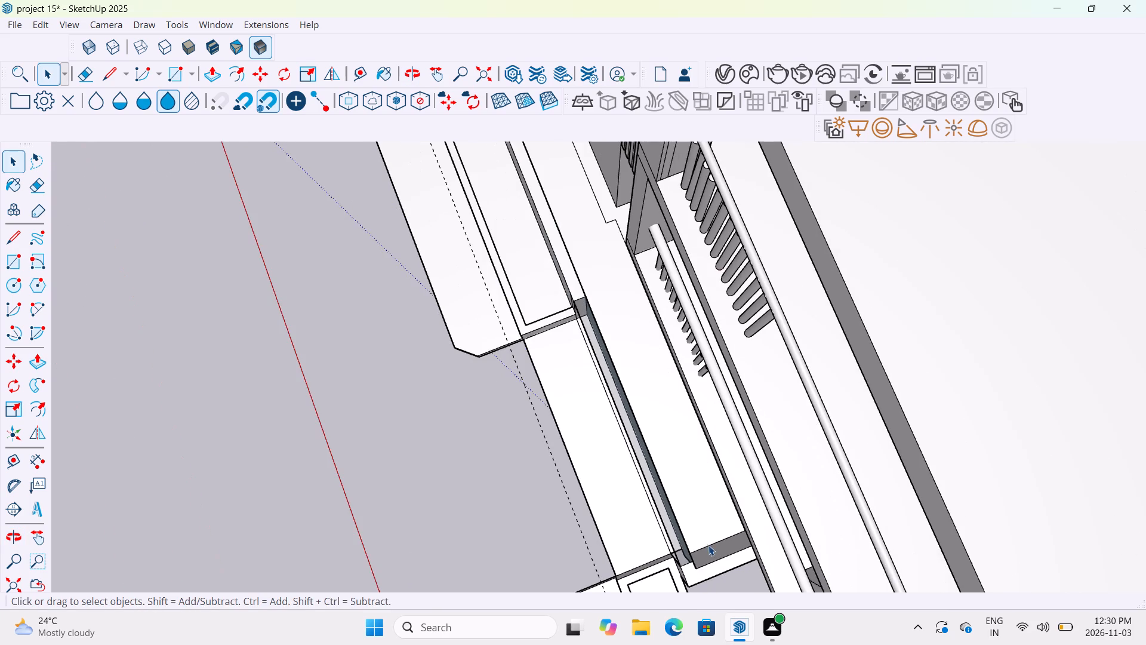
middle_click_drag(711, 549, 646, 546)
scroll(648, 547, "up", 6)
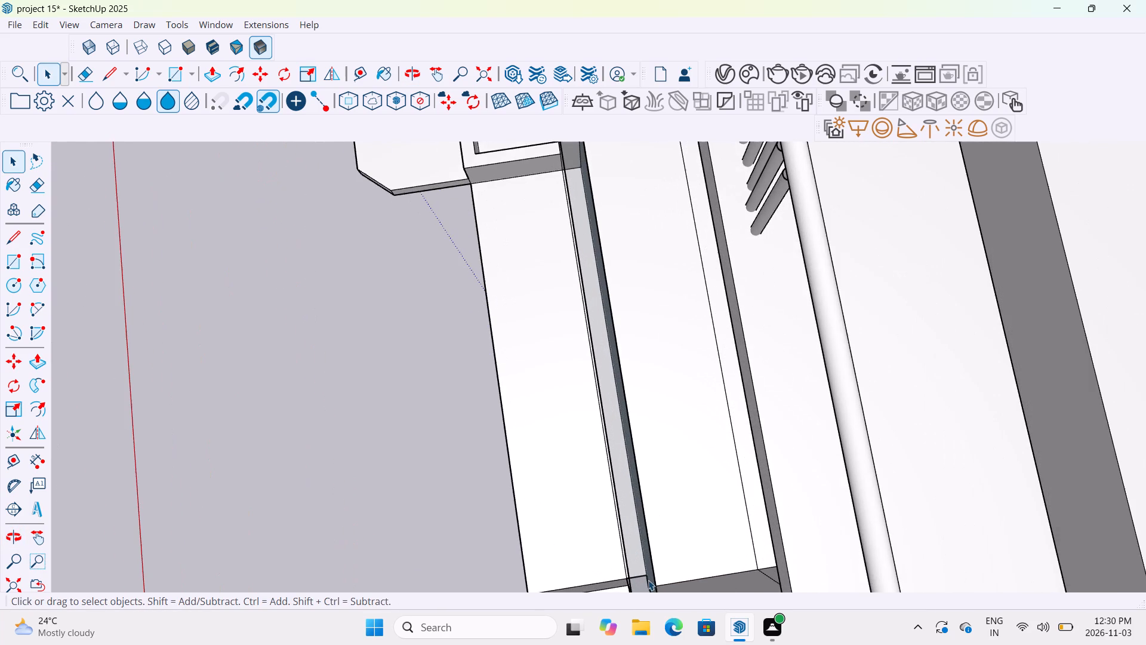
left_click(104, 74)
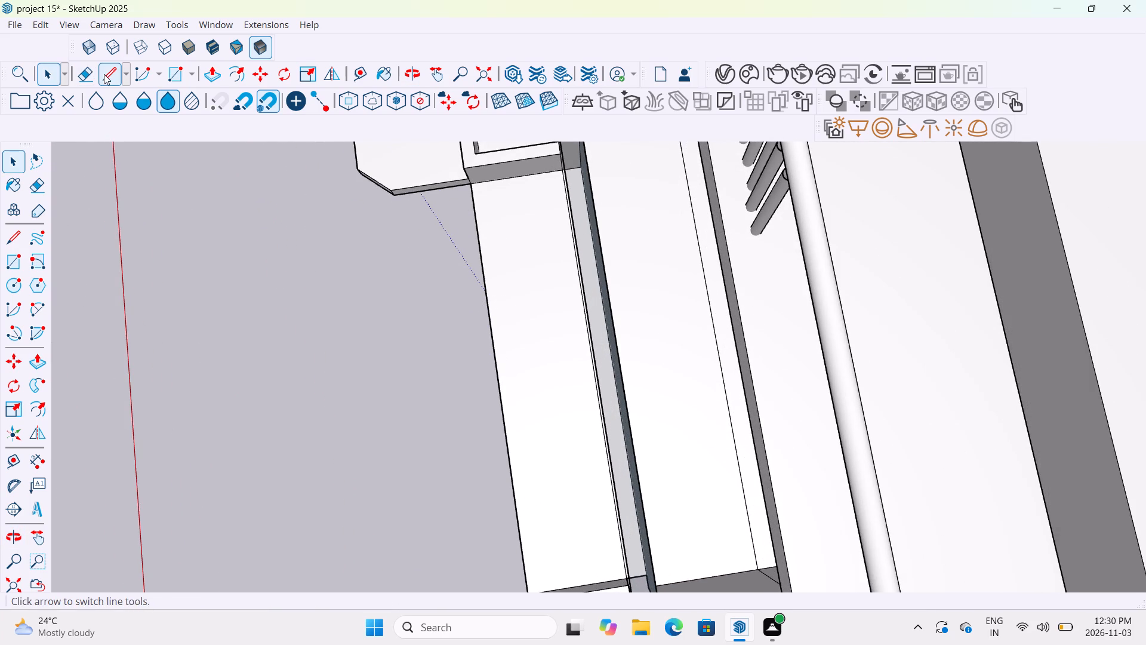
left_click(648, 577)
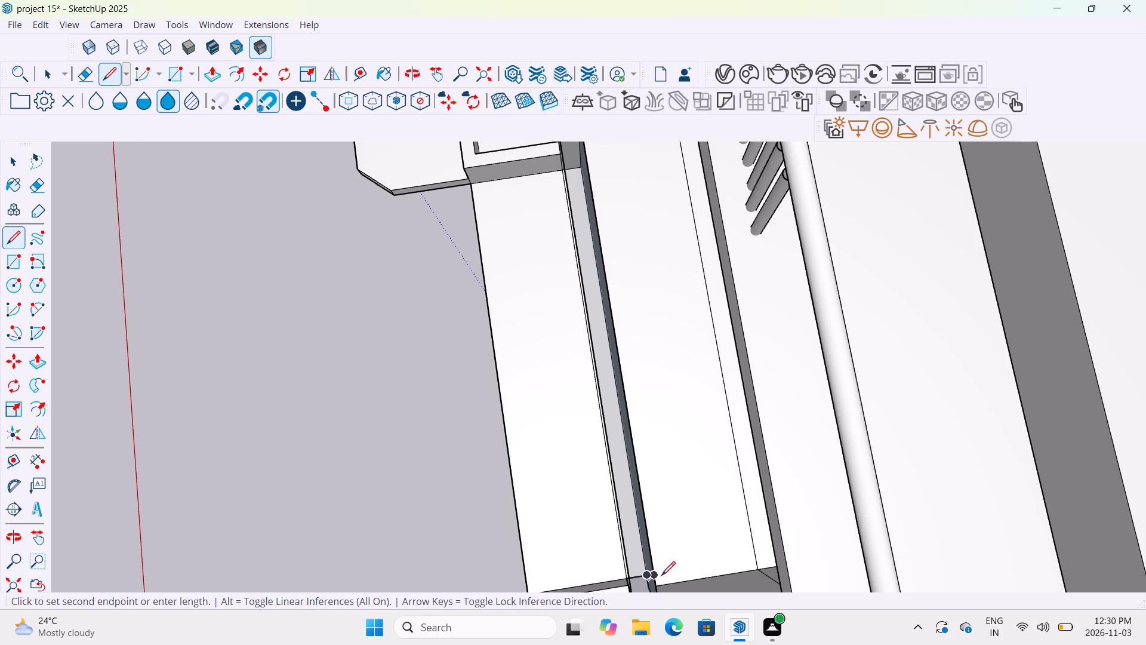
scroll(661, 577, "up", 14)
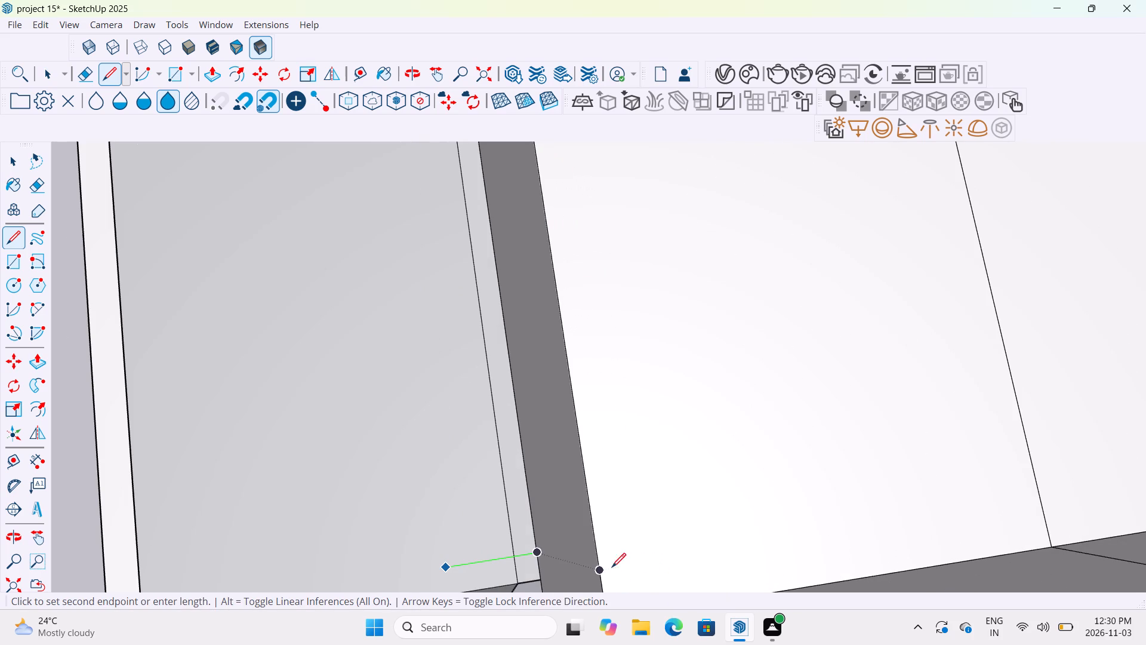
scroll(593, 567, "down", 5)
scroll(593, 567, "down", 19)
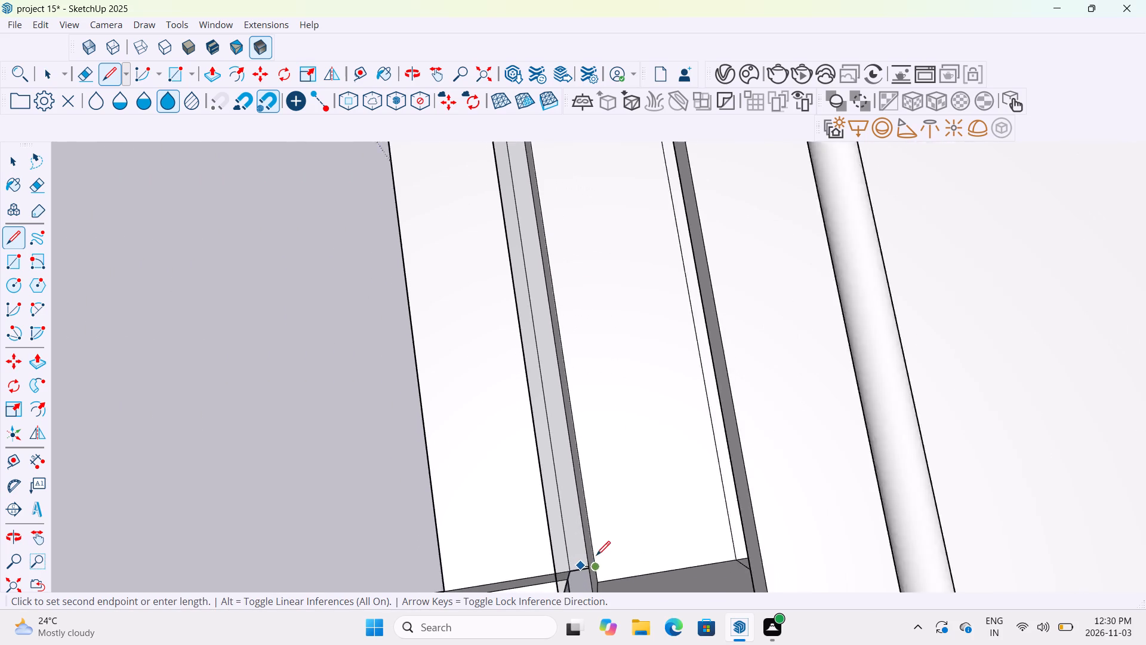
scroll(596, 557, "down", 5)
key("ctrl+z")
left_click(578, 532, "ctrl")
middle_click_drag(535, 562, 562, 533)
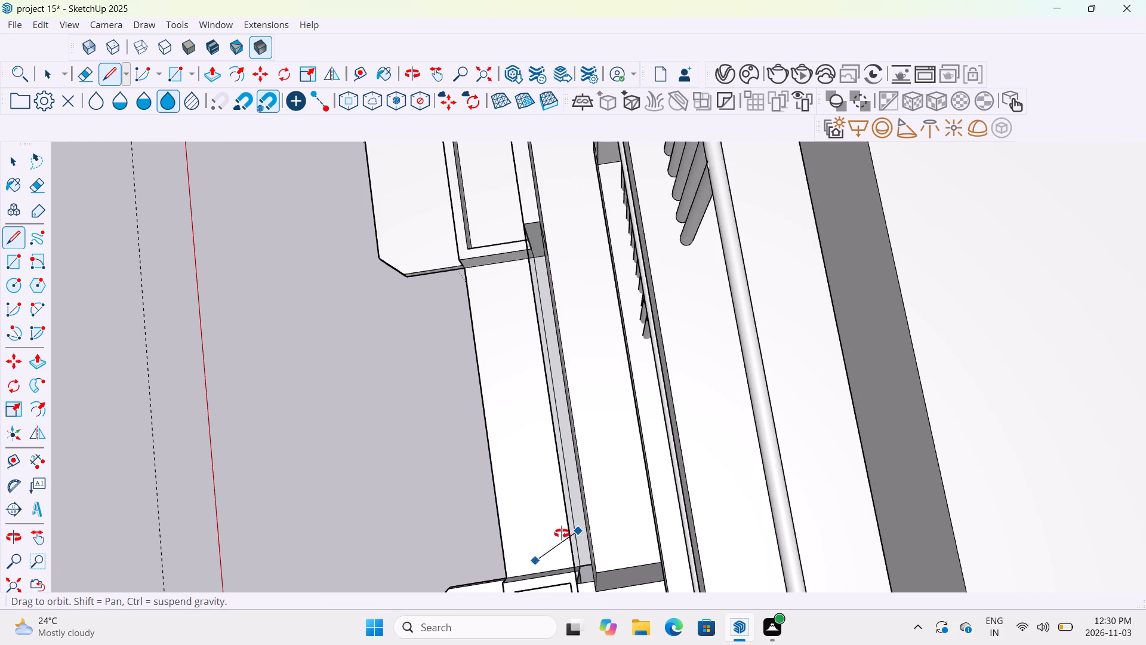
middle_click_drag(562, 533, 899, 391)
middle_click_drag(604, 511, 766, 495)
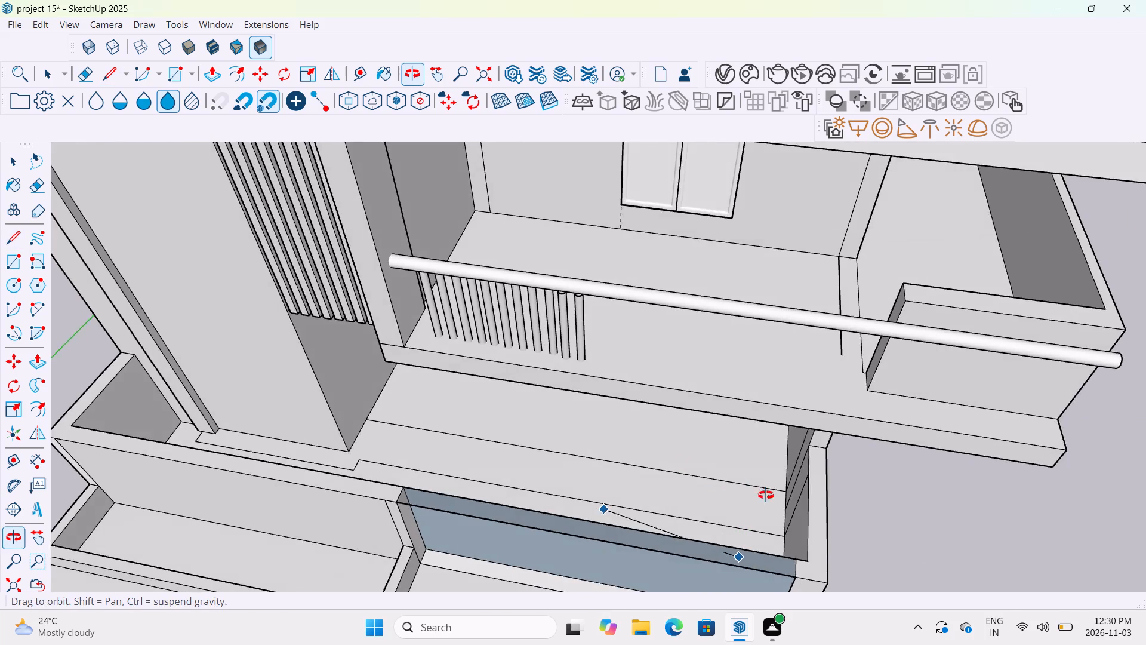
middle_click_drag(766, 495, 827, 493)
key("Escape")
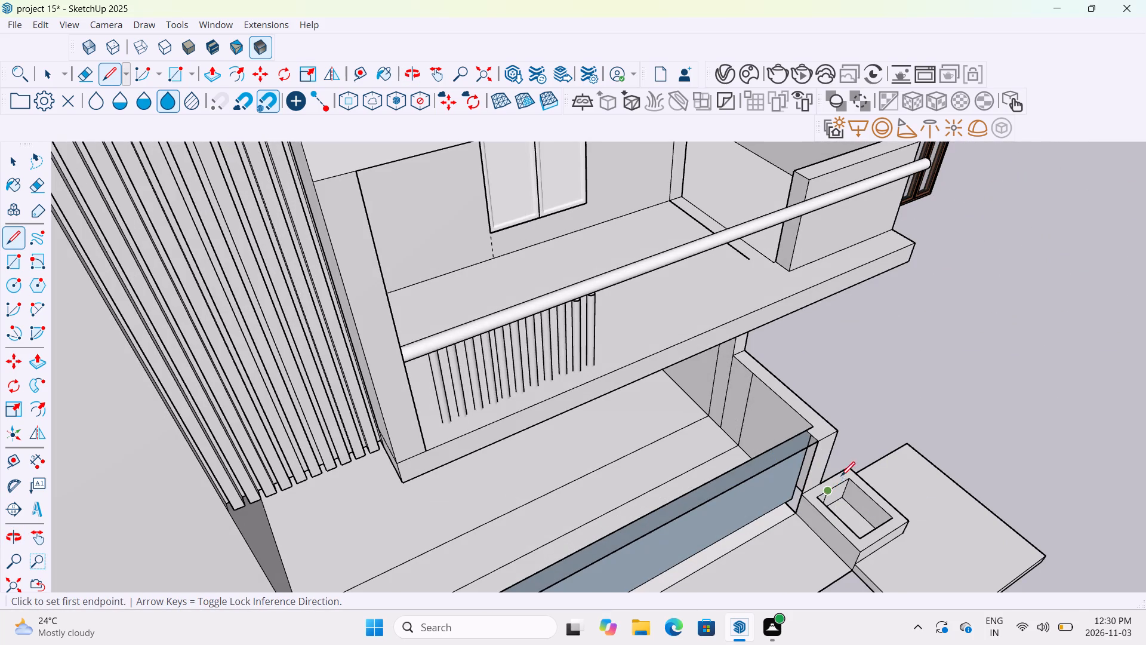
Draw a vertical line from the parapet section's inner top edge down to its base, at the end beside the small square planter.
scroll(800, 435, "up", 18)
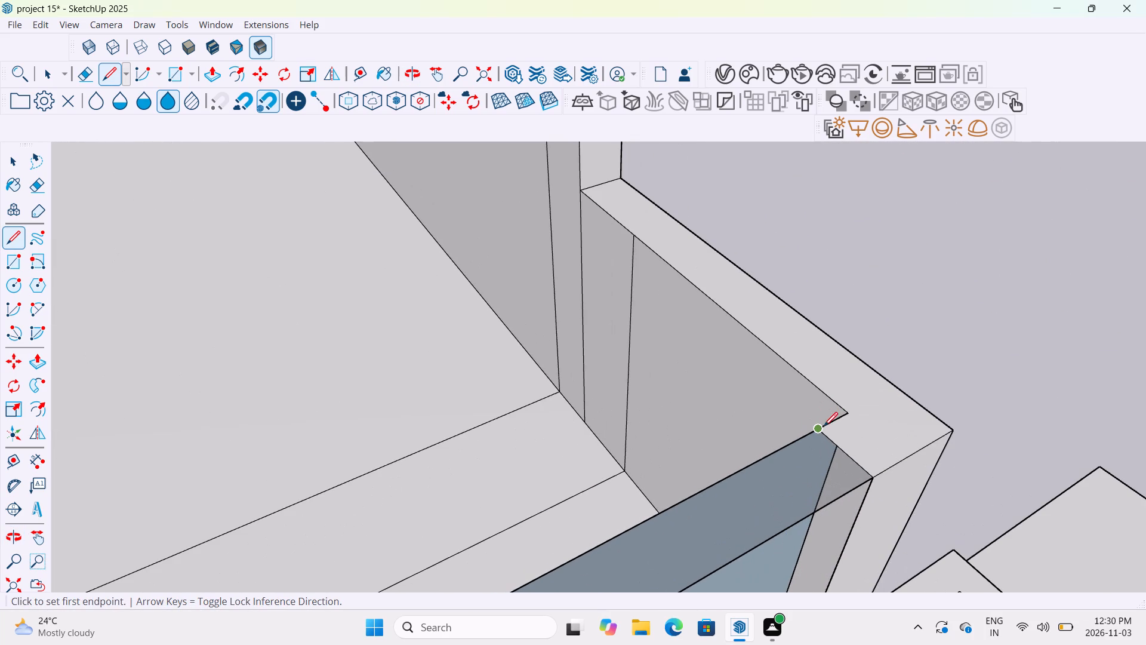
left_click(820, 431)
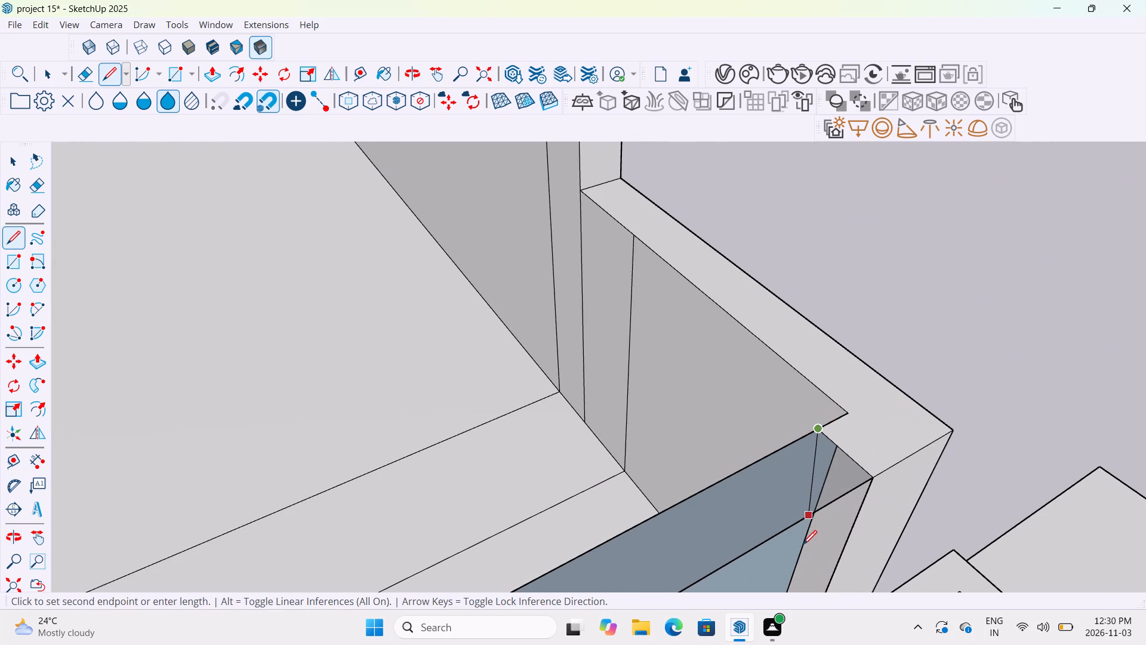
scroll(803, 546, "down", 19)
middle_click_drag(813, 530, 825, 455)
scroll(825, 455, "down", 13)
scroll(811, 564, "up", 3)
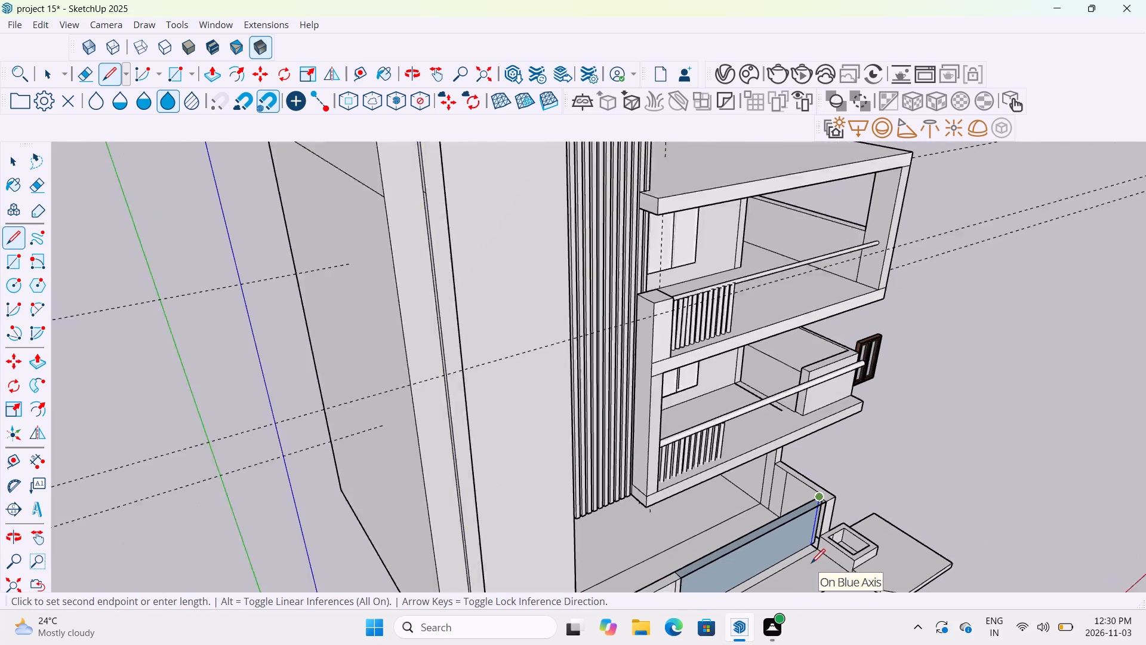
scroll(811, 564, "up", 20)
scroll(811, 564, "up", 2)
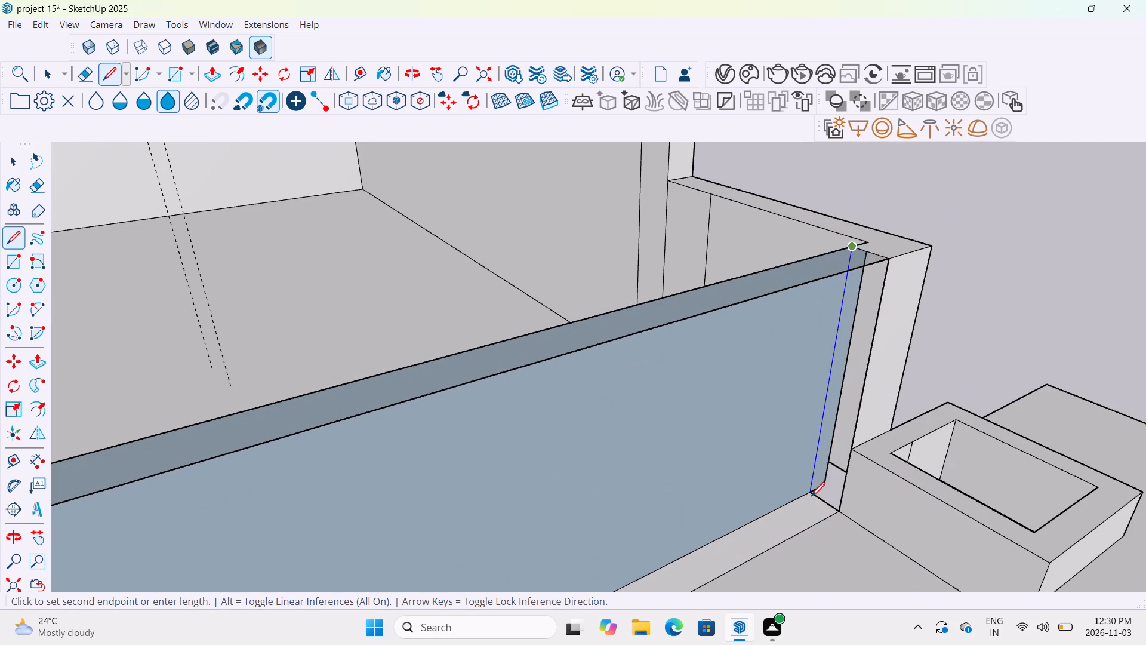
left_click(811, 496)
scroll(811, 496, "down", 13)
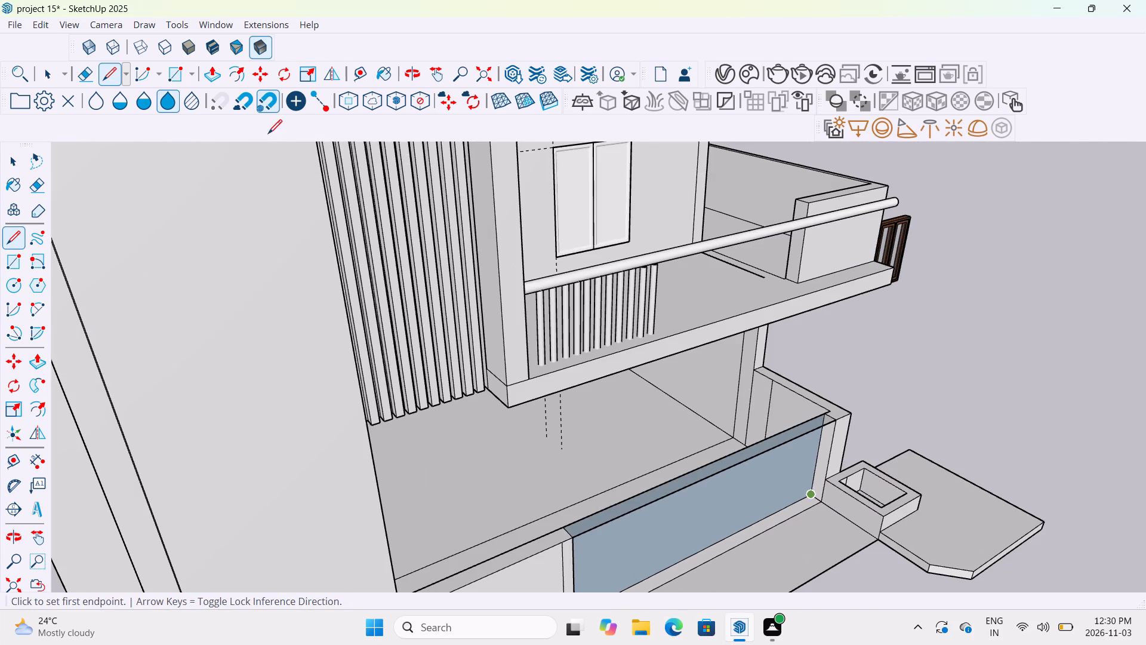
Delete the front face of the wide ground-floor parapet section and erase its remaining top edges to open the gap.
left_click(47, 78)
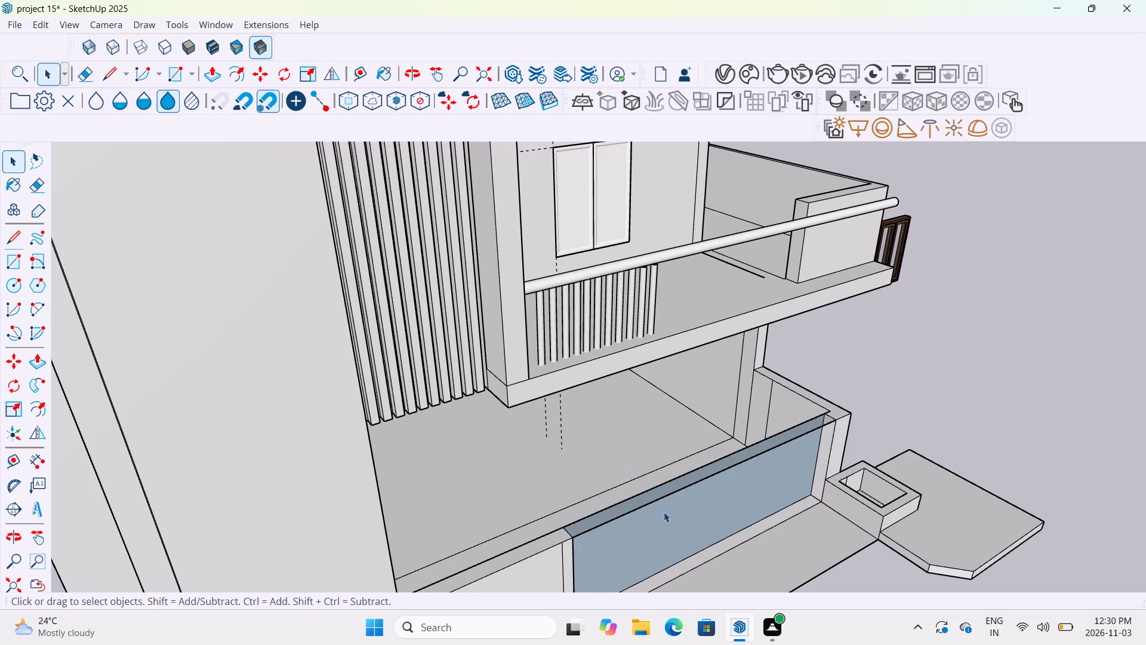
left_click(664, 514)
key("Delete")
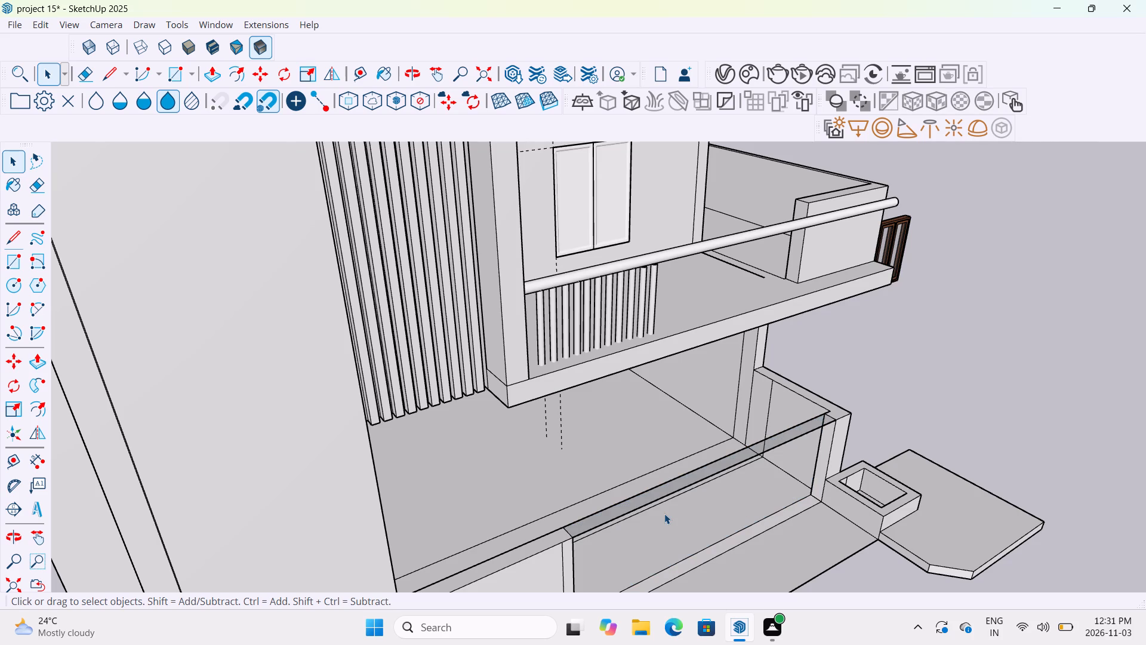
scroll(664, 514, "down", 4)
middle_click_drag(693, 499, 663, 621)
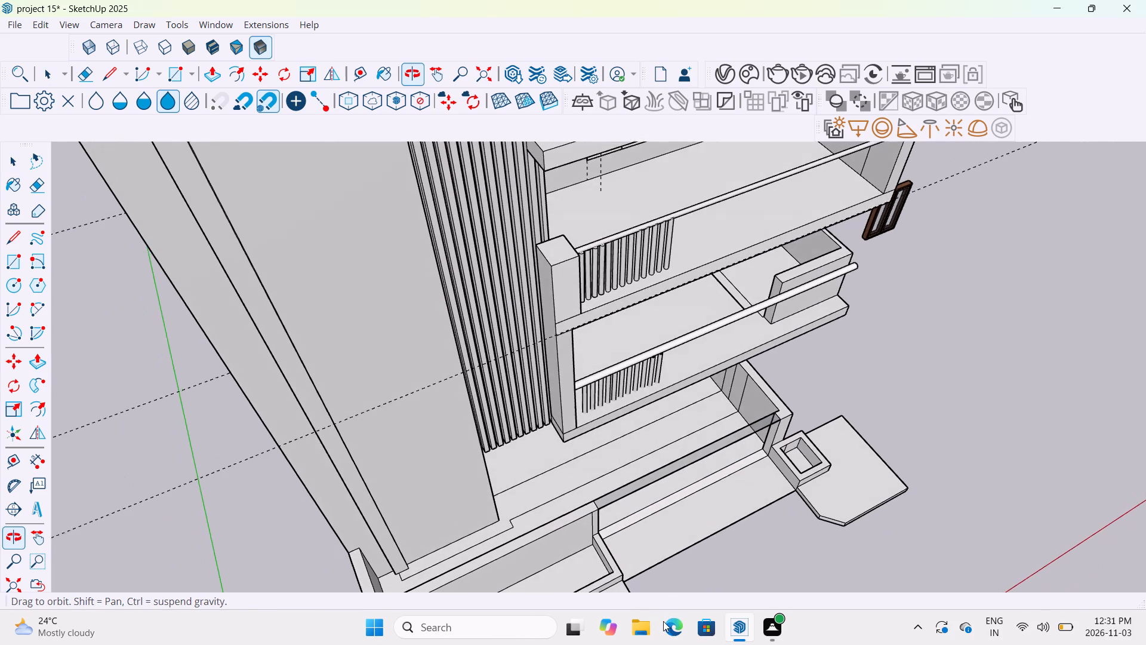
left_click(82, 71)
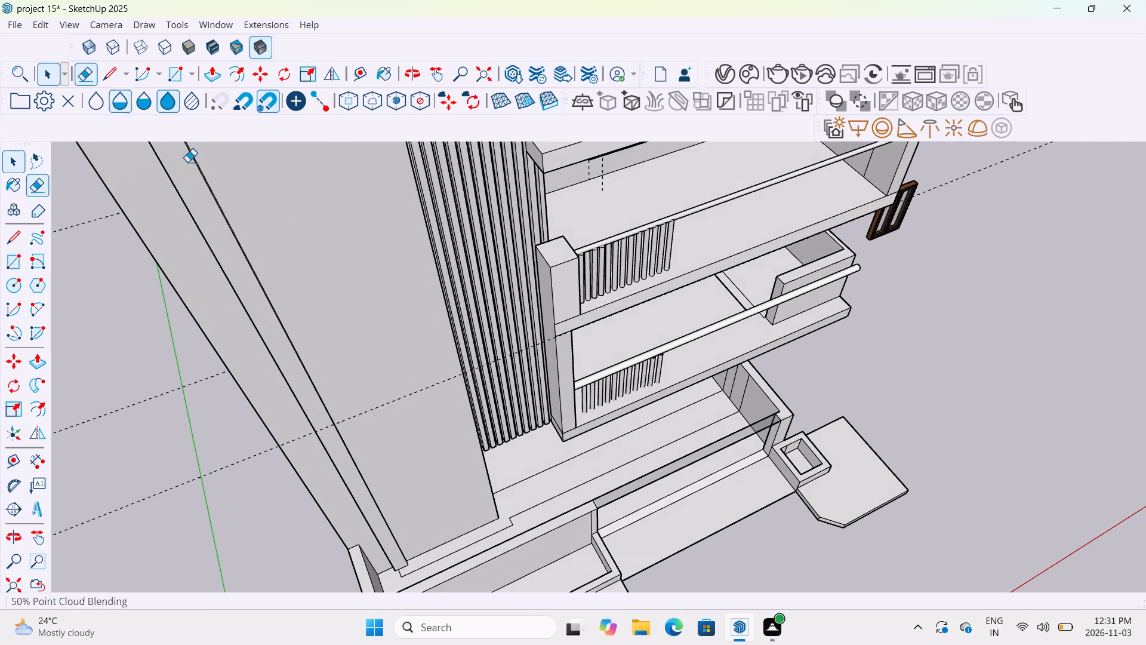
left_click_drag(619, 478, 626, 496)
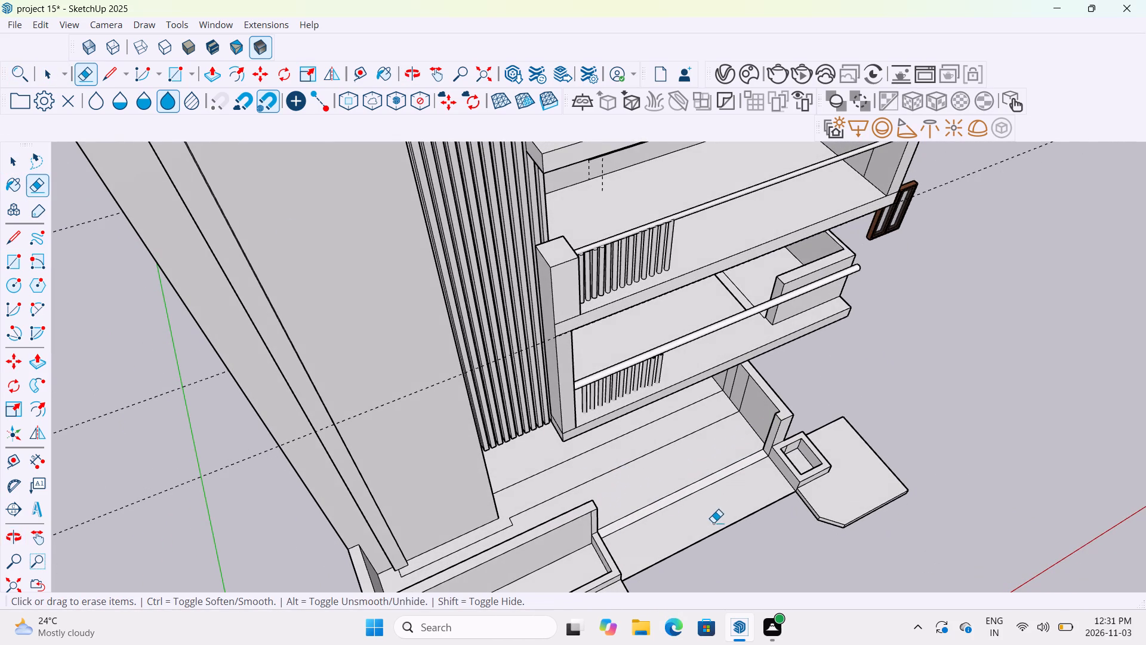
Search the online Chaos Cosmos library for "gate".
middle_click_drag(719, 524, 526, 532)
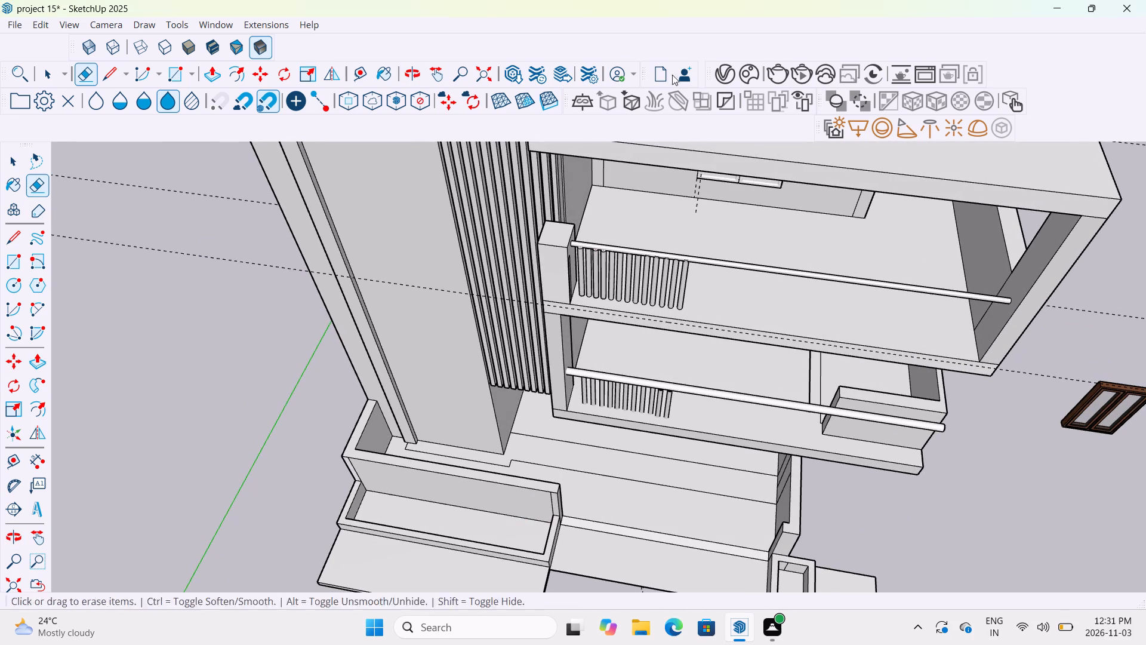
left_click(751, 78)
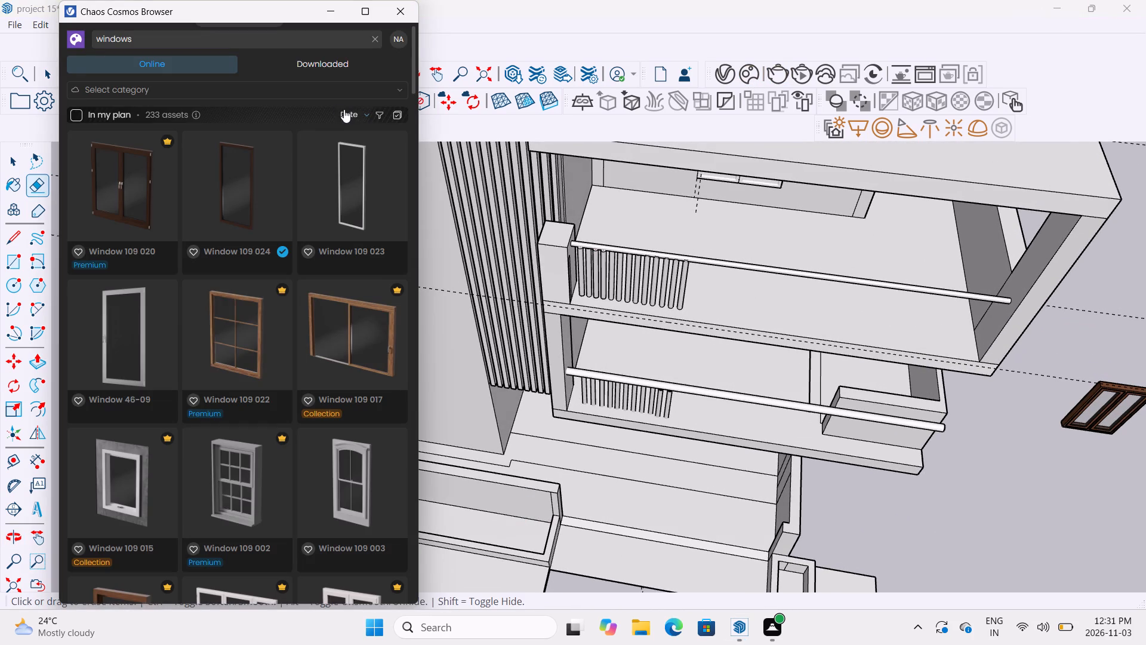
left_click(371, 38)
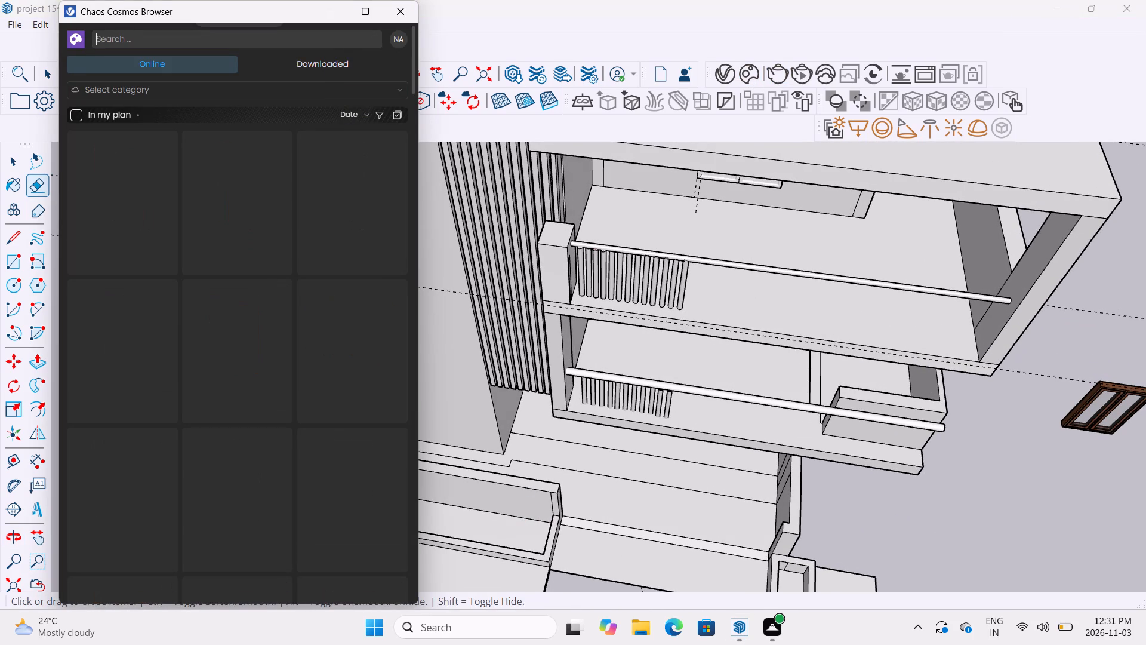
type("gate")
key("Return")
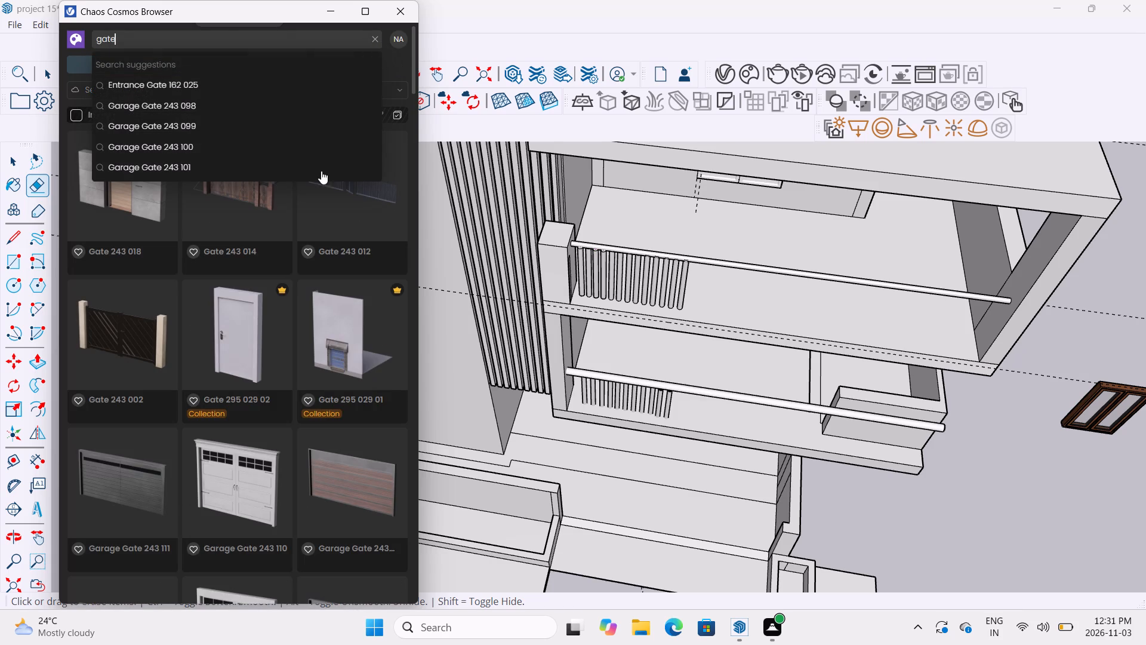
Browse the "gate" results in the Chaos Cosmos library, comparing the gate and door models for one that suits the ground-floor opening.
scroll(204, 351, "down", 3)
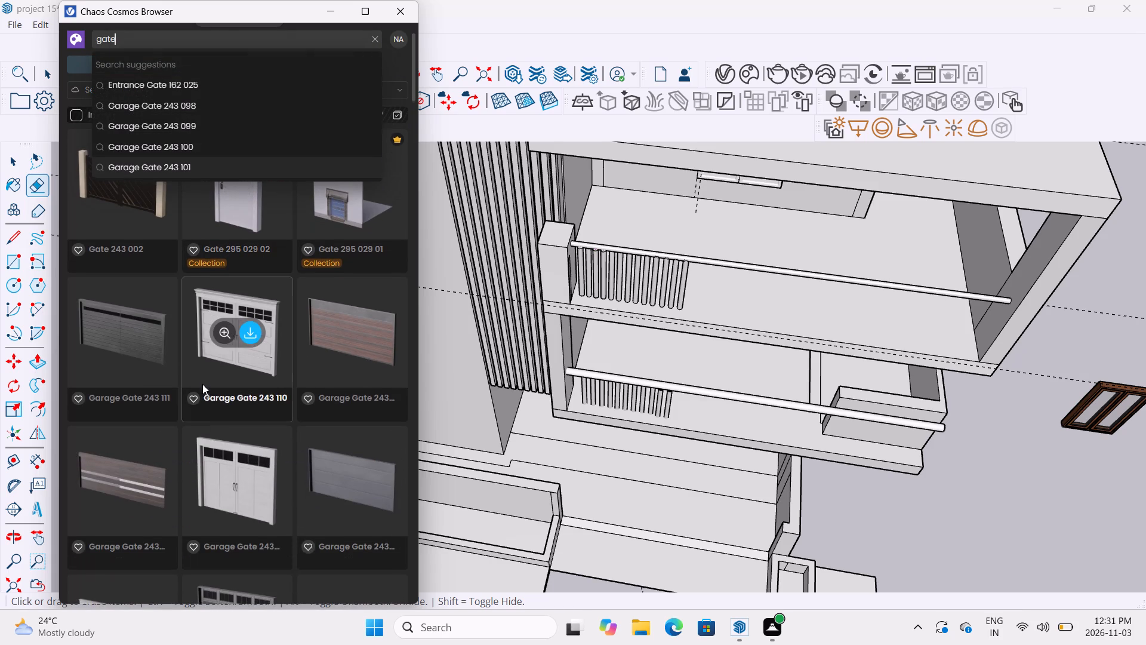
scroll(202, 384, "down", 2)
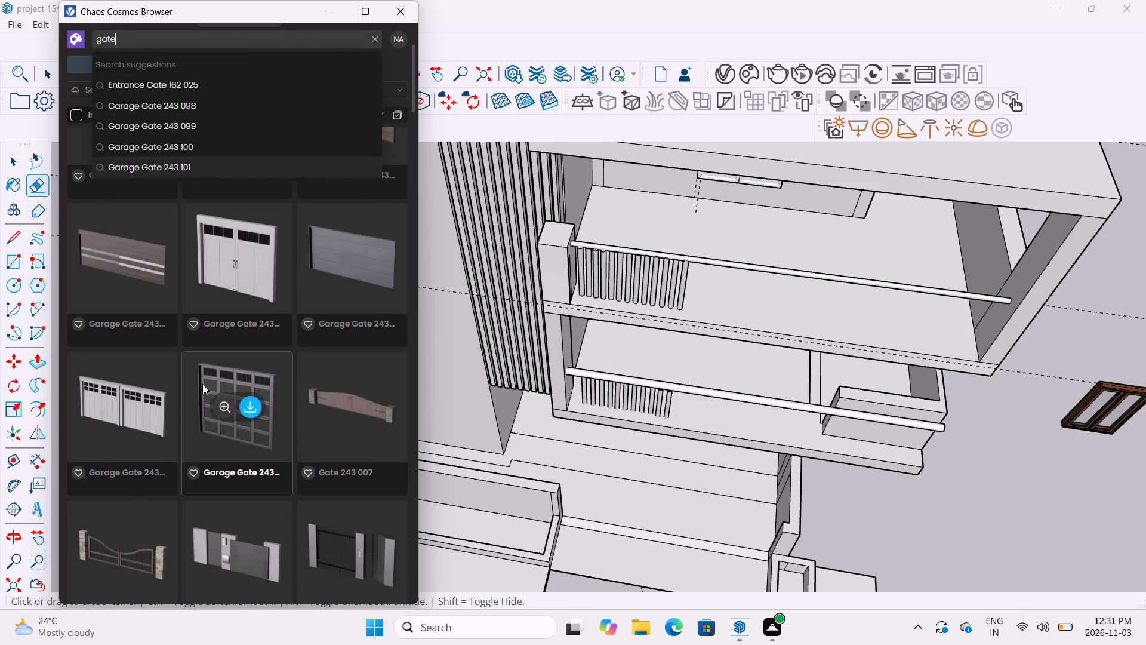
scroll(202, 384, "down", 6)
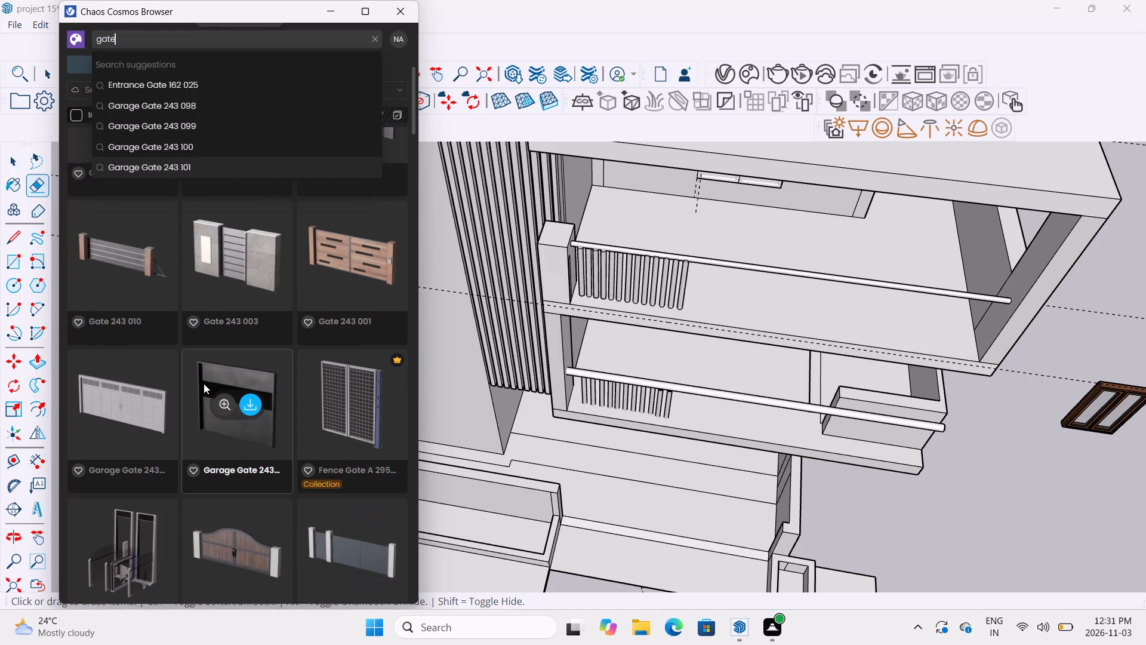
scroll(204, 383, "down", 3)
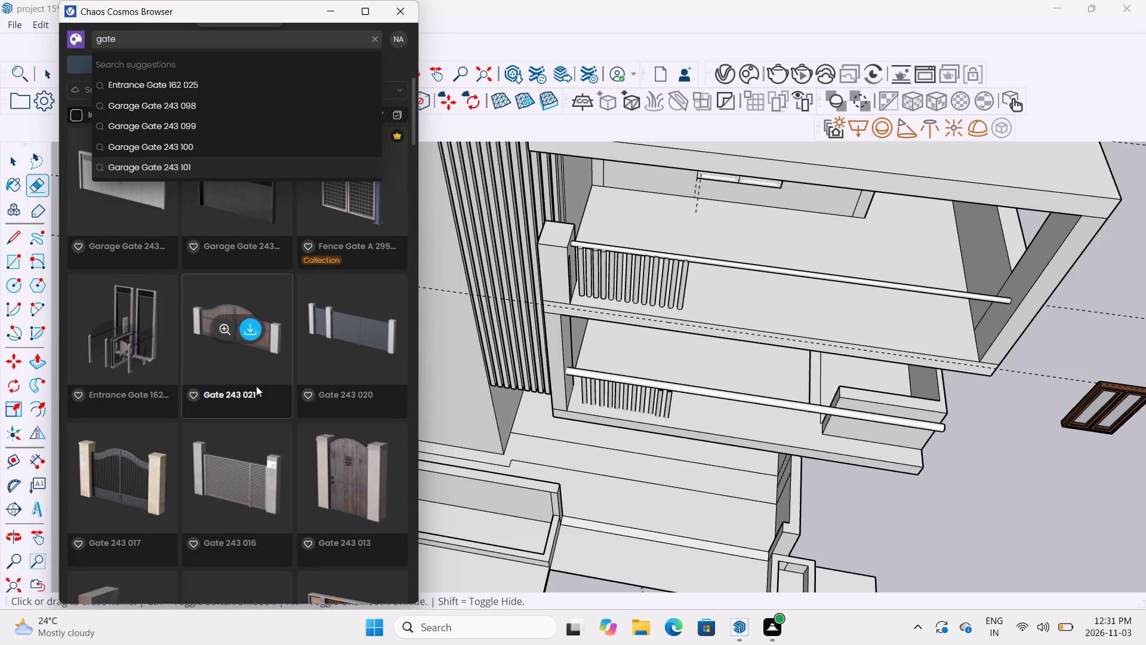
scroll(256, 386, "down", 4)
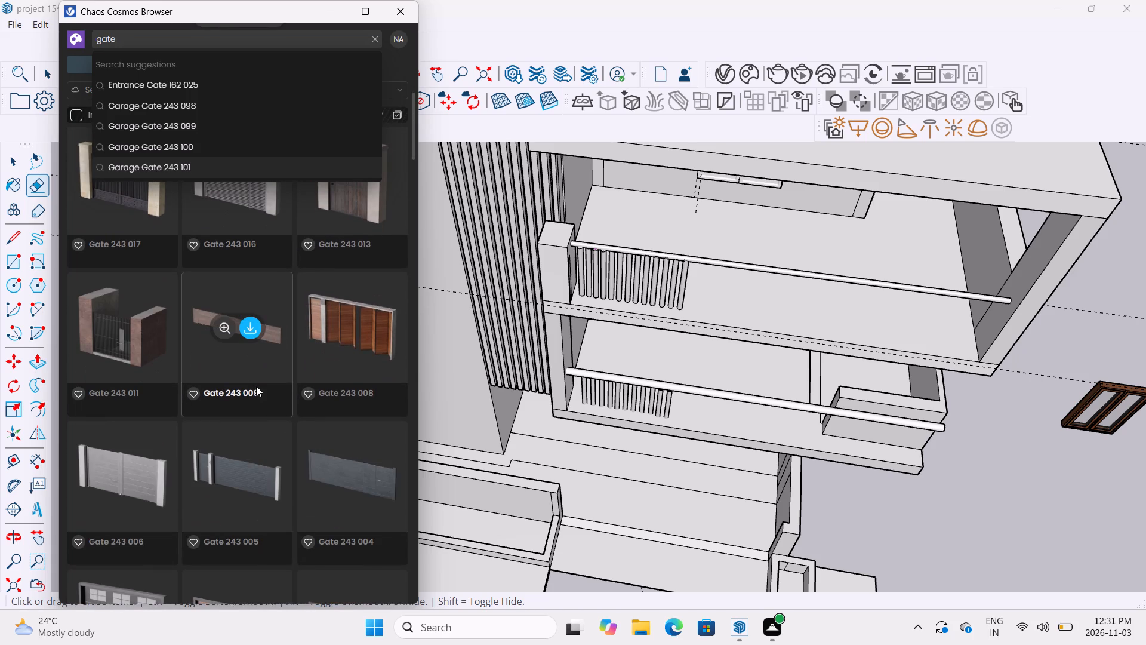
scroll(255, 459, "down", 5)
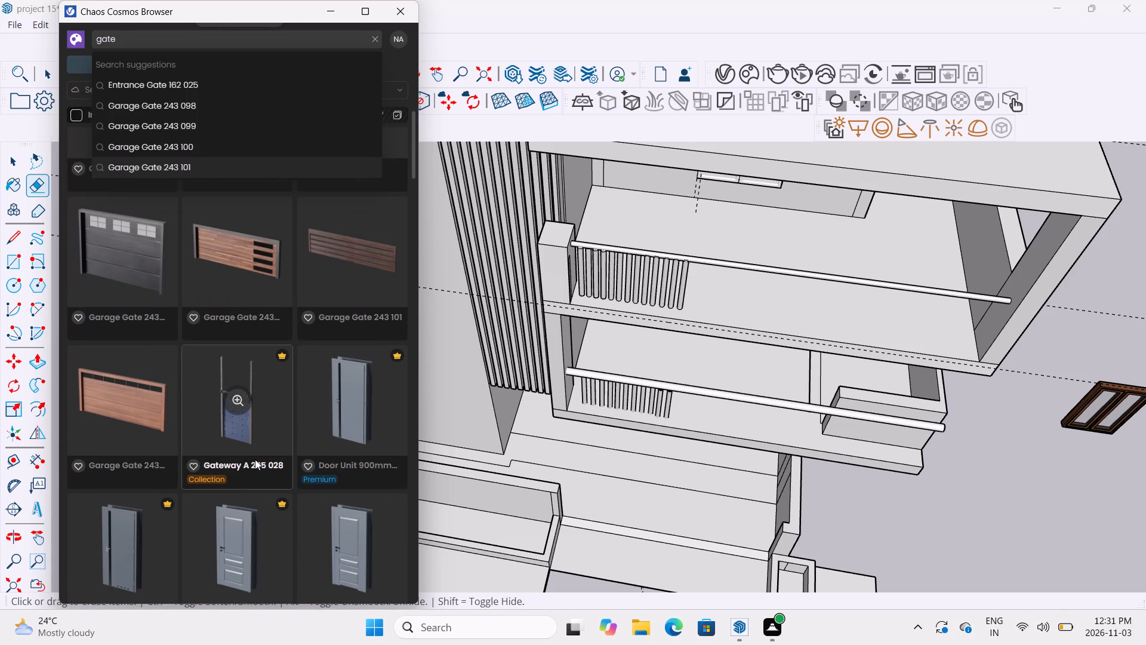
scroll(255, 459, "down", 9)
scroll(255, 459, "up", 3)
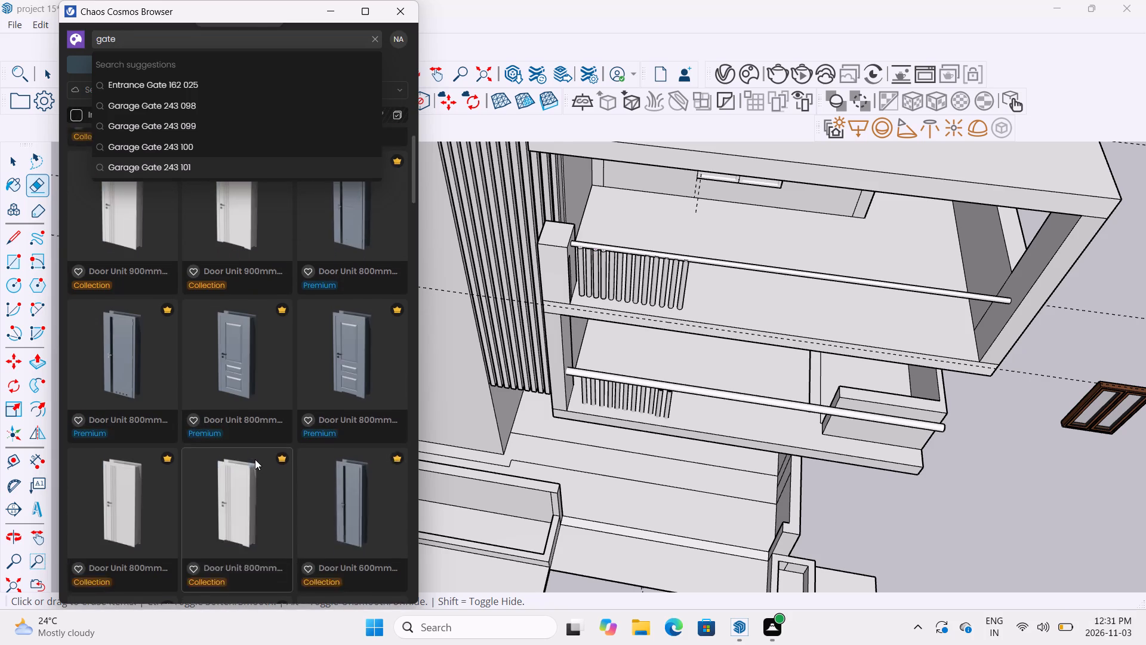
scroll(255, 459, "up", 1)
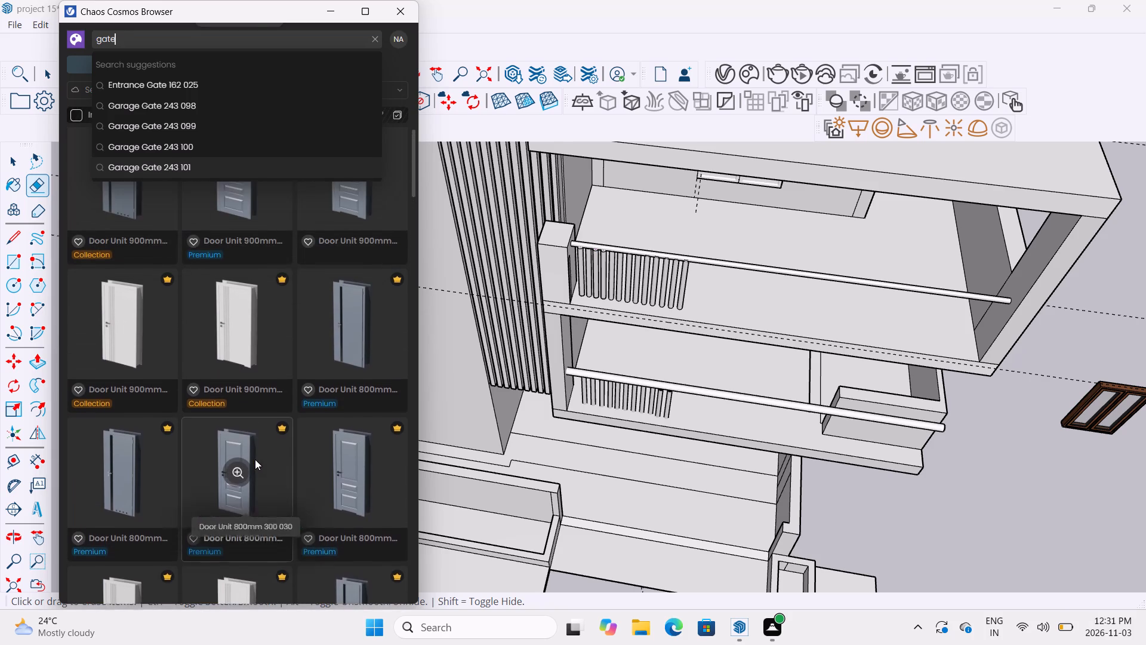
scroll(255, 459, "up", 8)
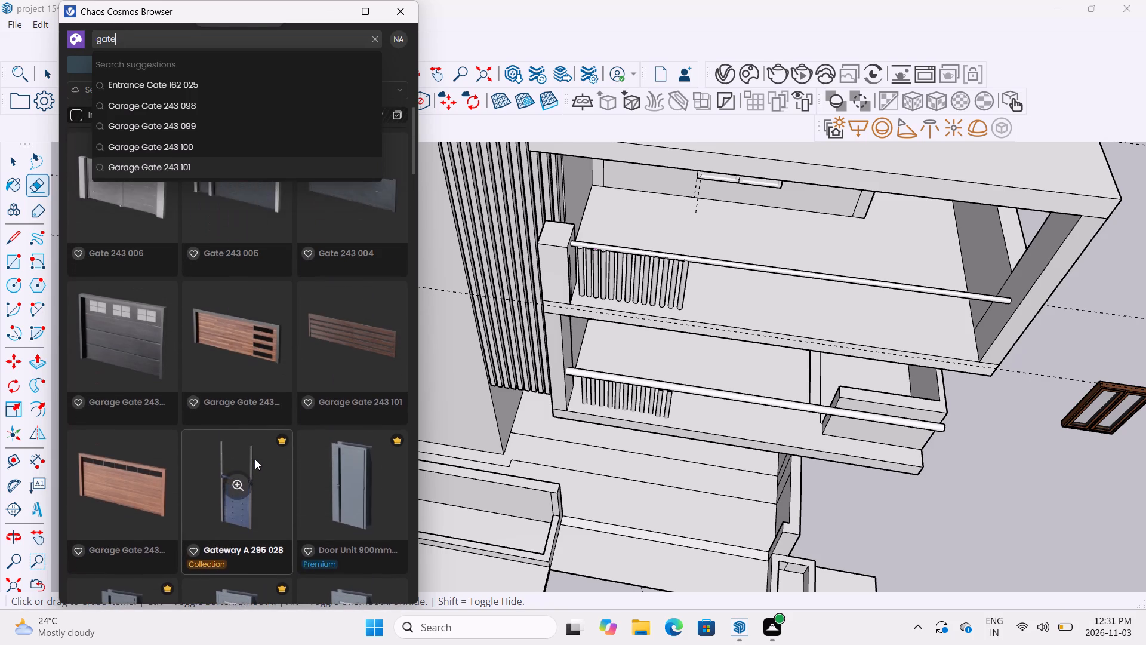
scroll(255, 459, "up", 1)
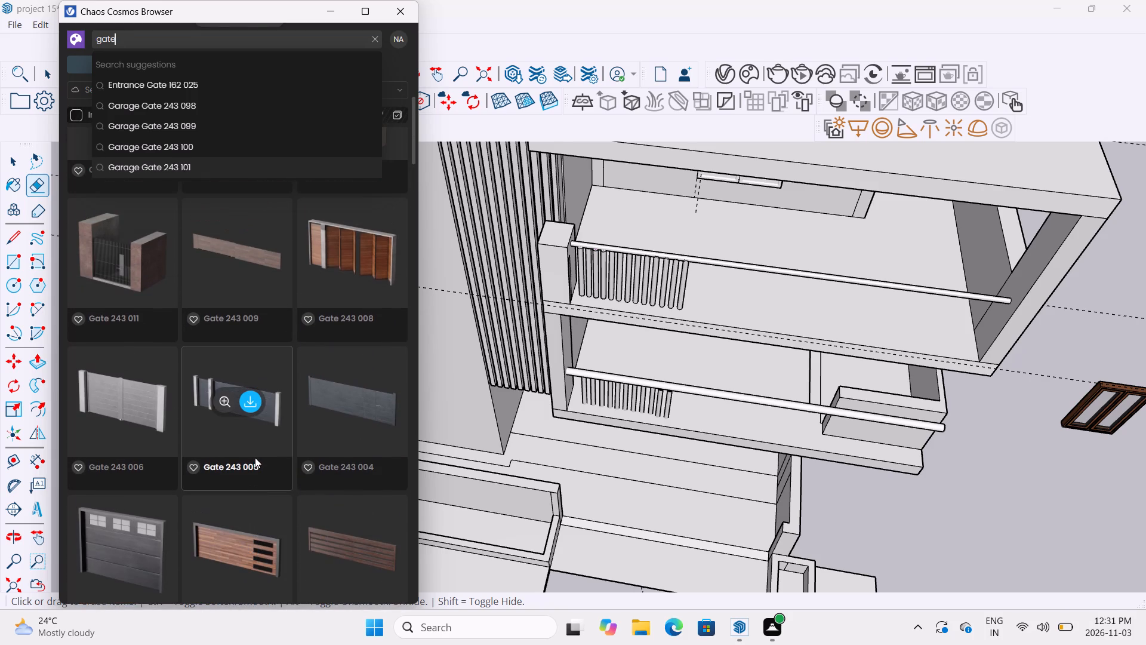
scroll(344, 407, "down", 6)
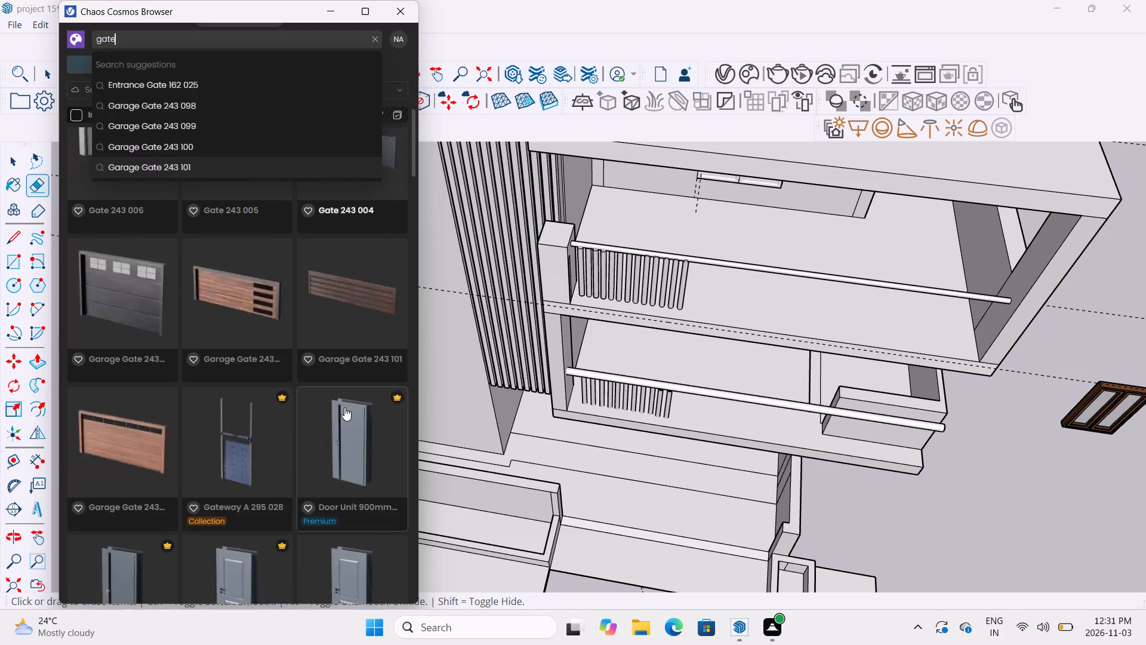
scroll(344, 407, "down", 17)
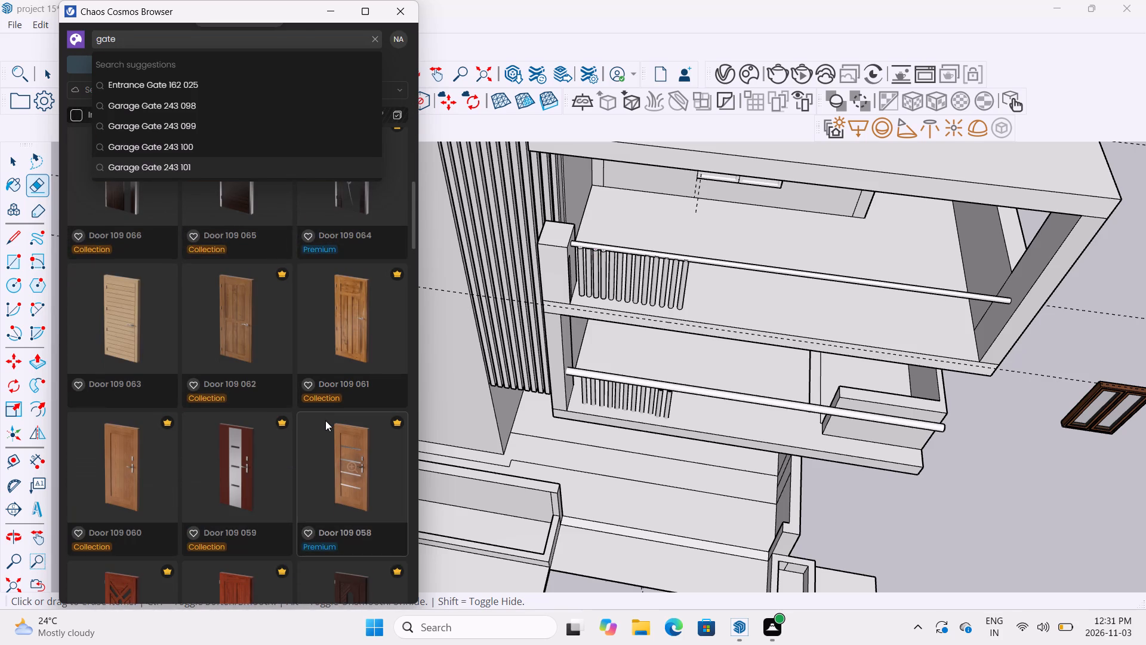
scroll(325, 420, "down", 1)
scroll(325, 420, "up", 5)
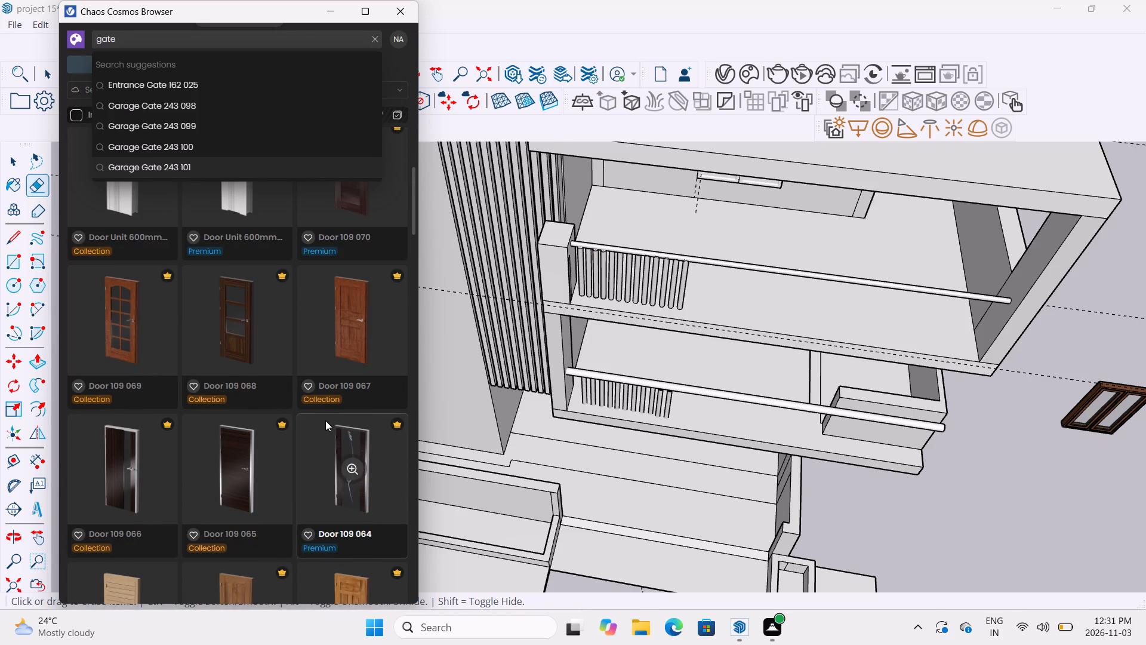
scroll(325, 420, "down", 14)
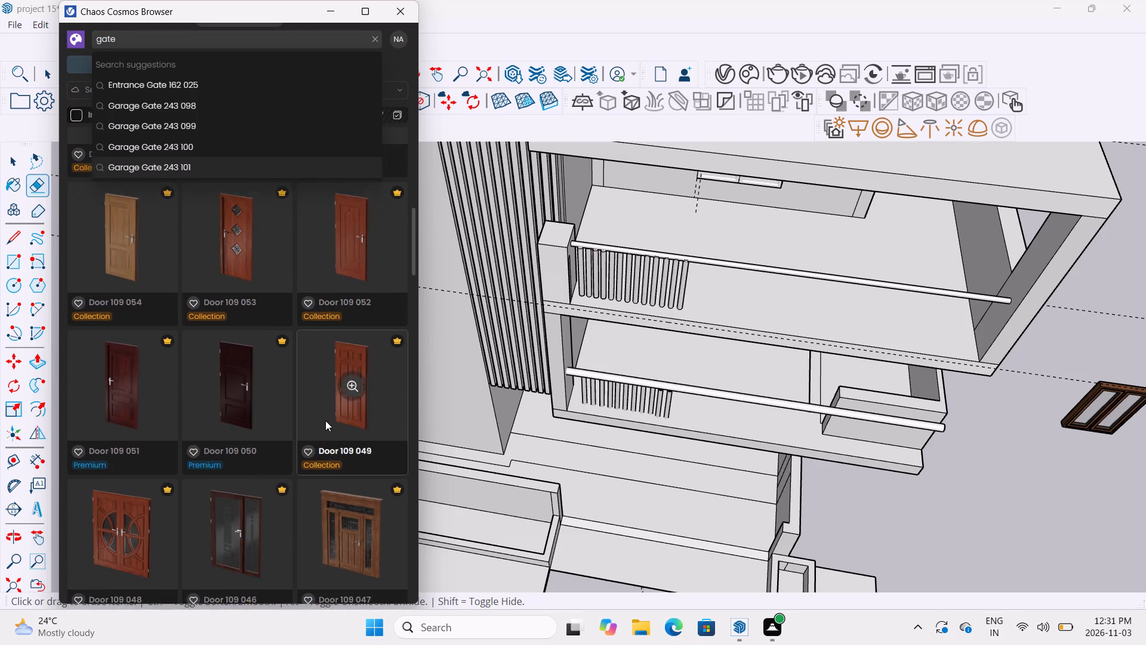
scroll(325, 420, "down", 9)
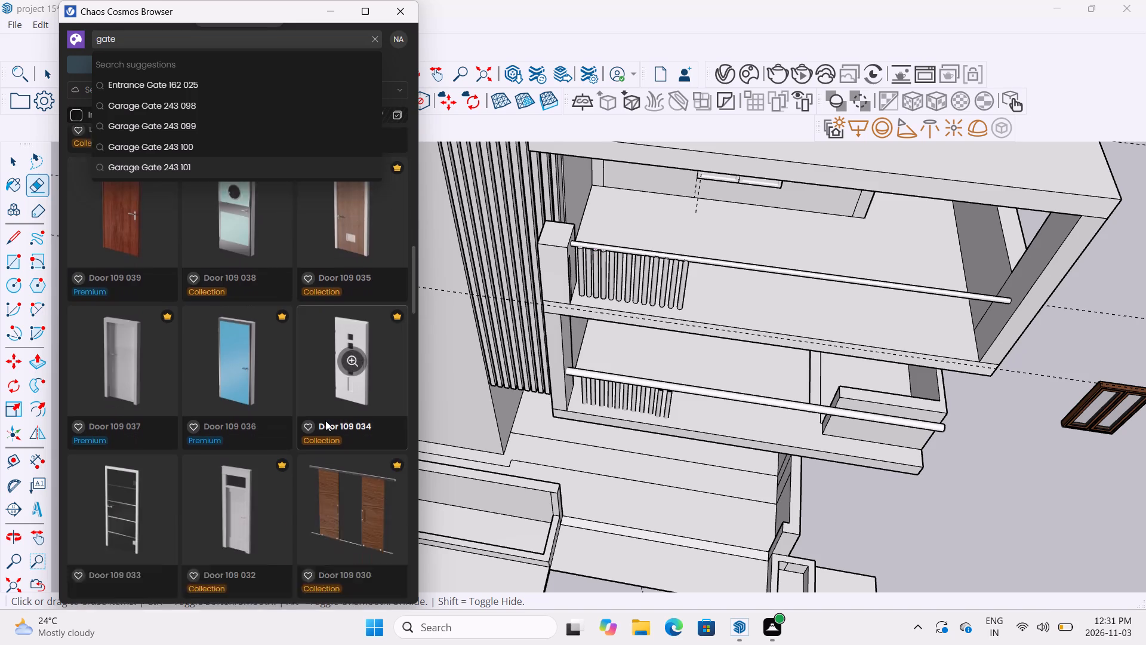
scroll(325, 420, "down", 6)
scroll(318, 349, "down", 5)
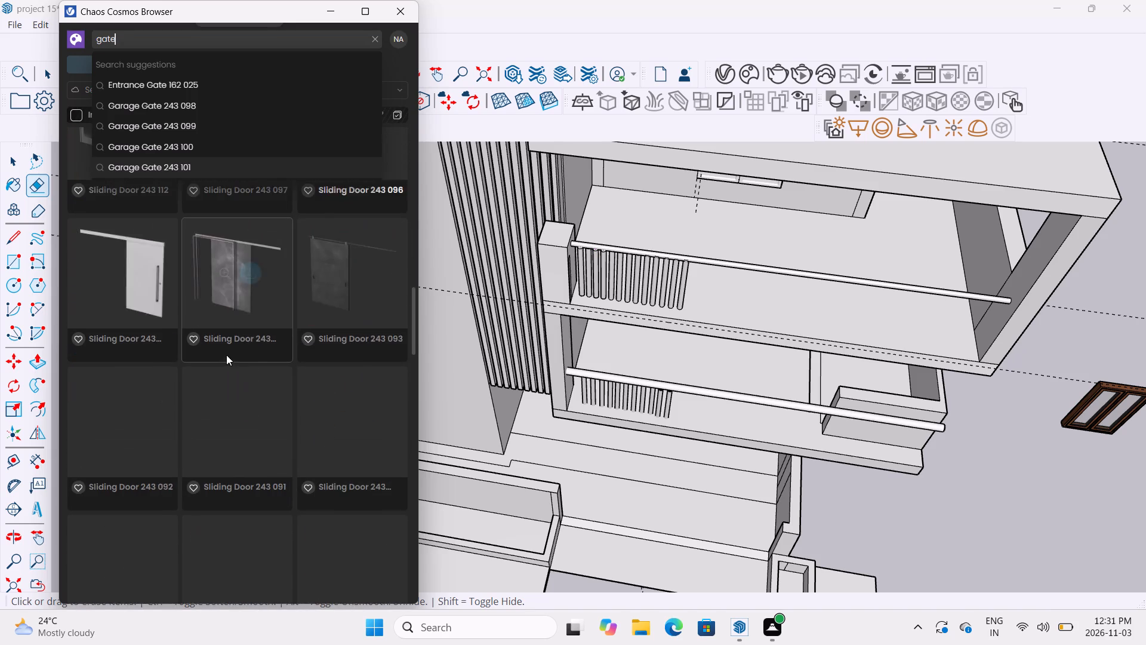
scroll(250, 368, "down", 5)
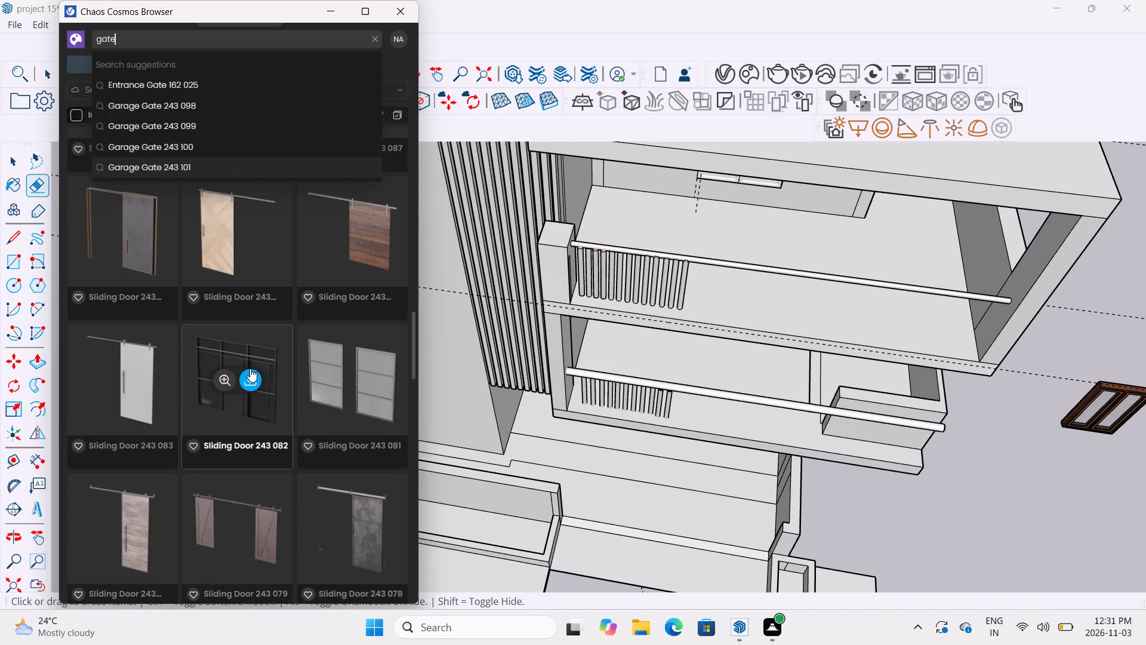
scroll(250, 368, "down", 11)
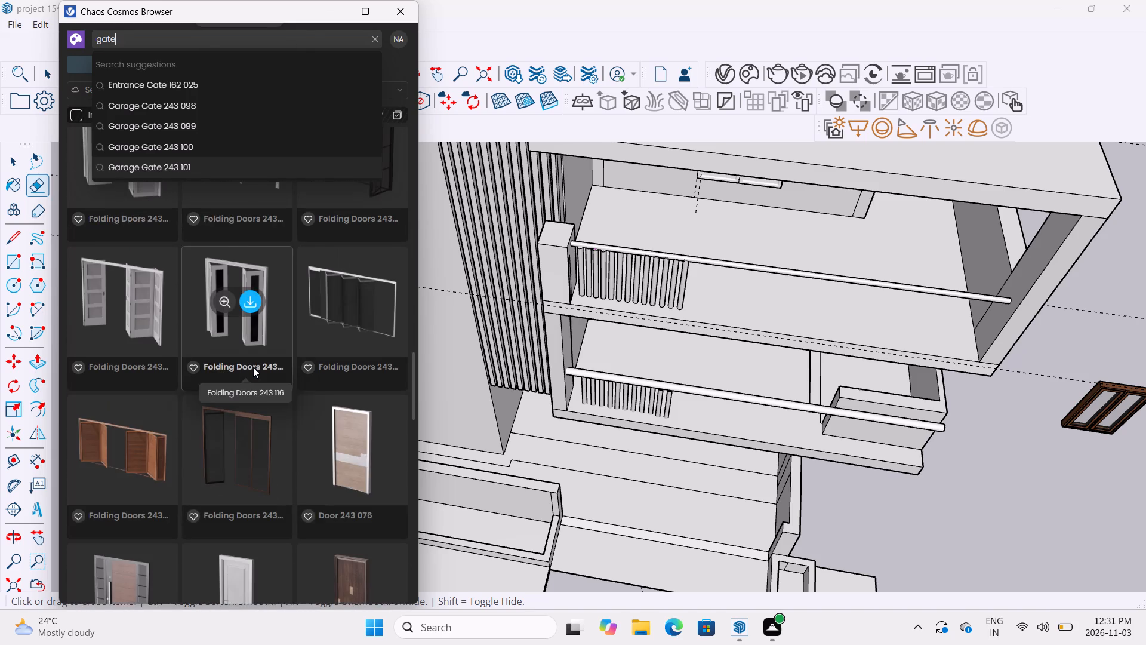
scroll(253, 367, "down", 5)
scroll(253, 367, "up", 4)
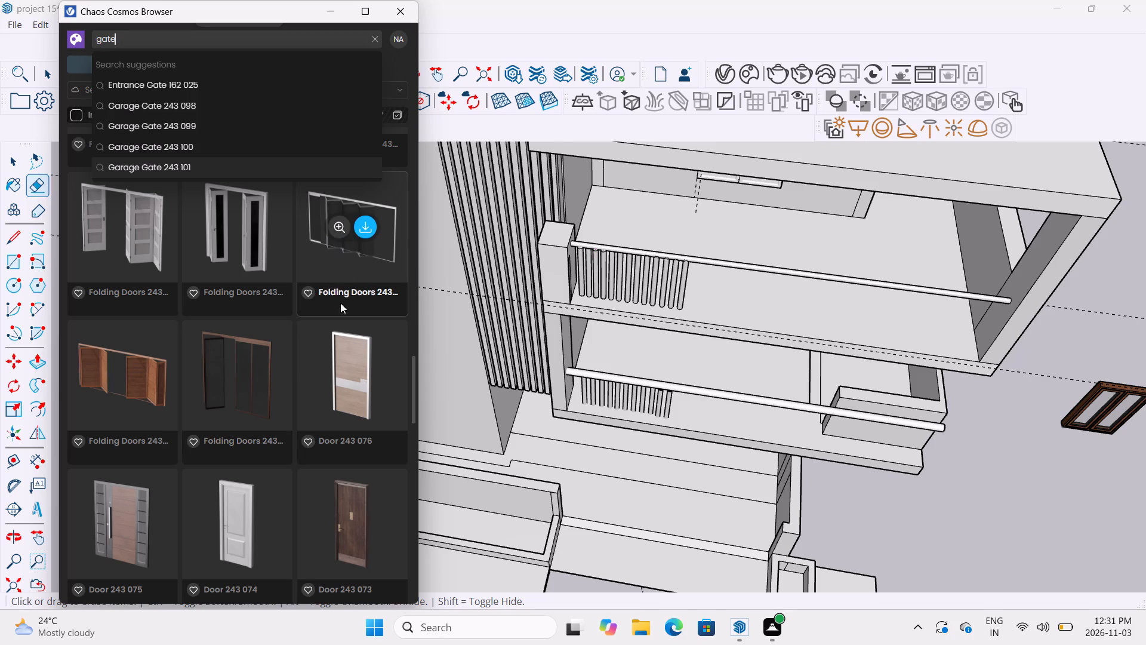
scroll(313, 339, "down", 5)
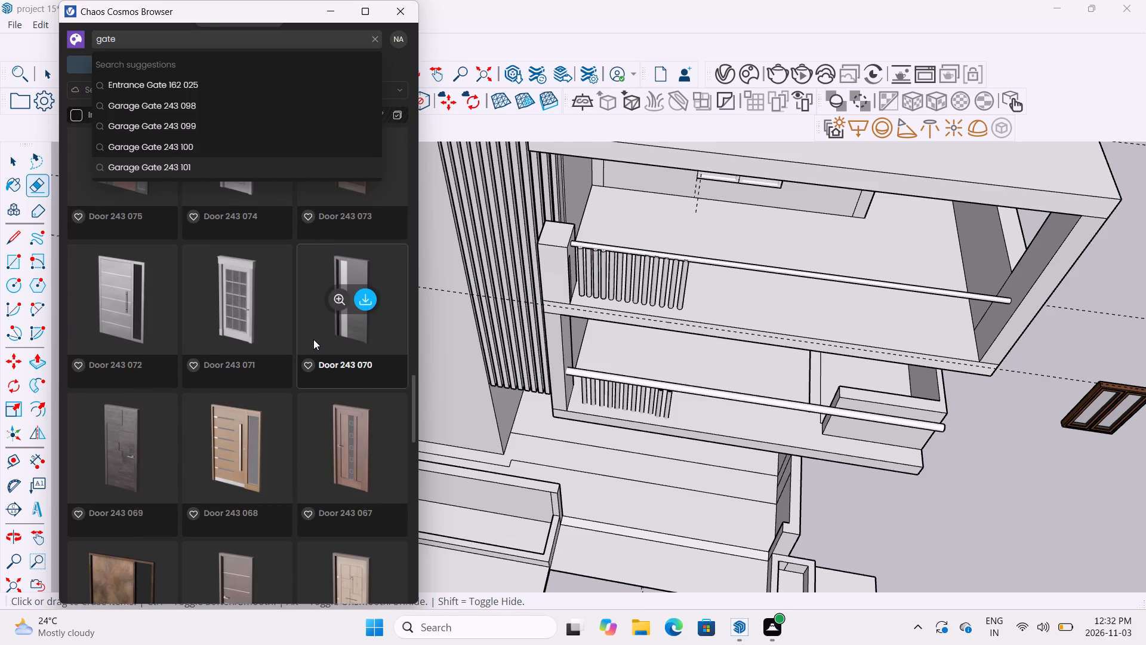
scroll(313, 339, "down", 2)
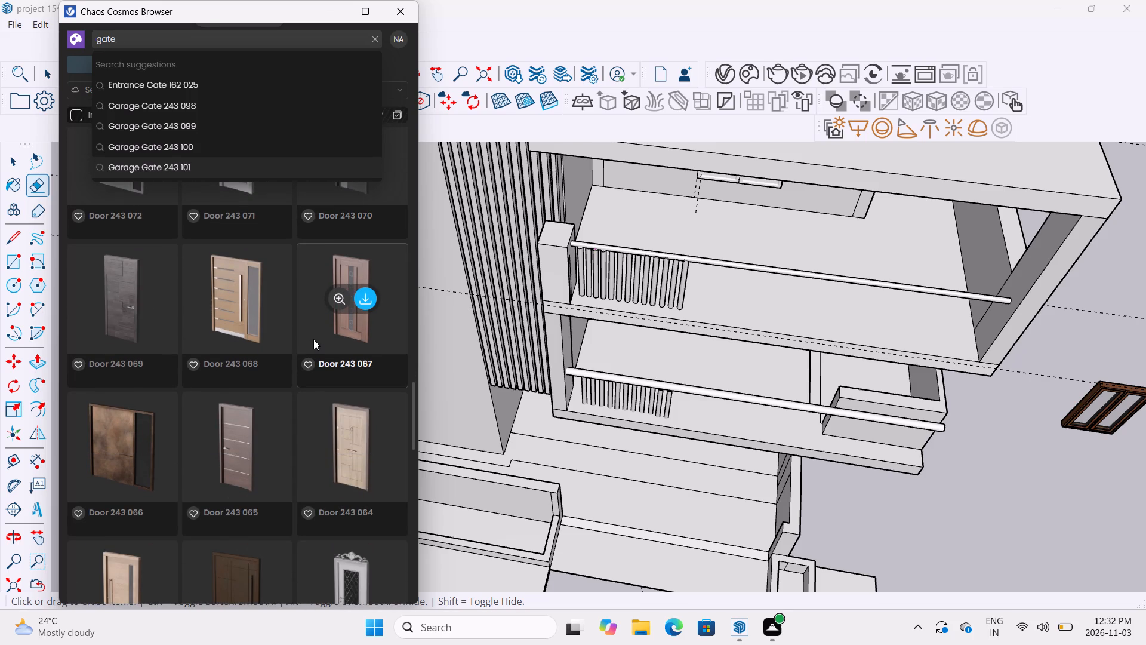
scroll(313, 339, "down", 6)
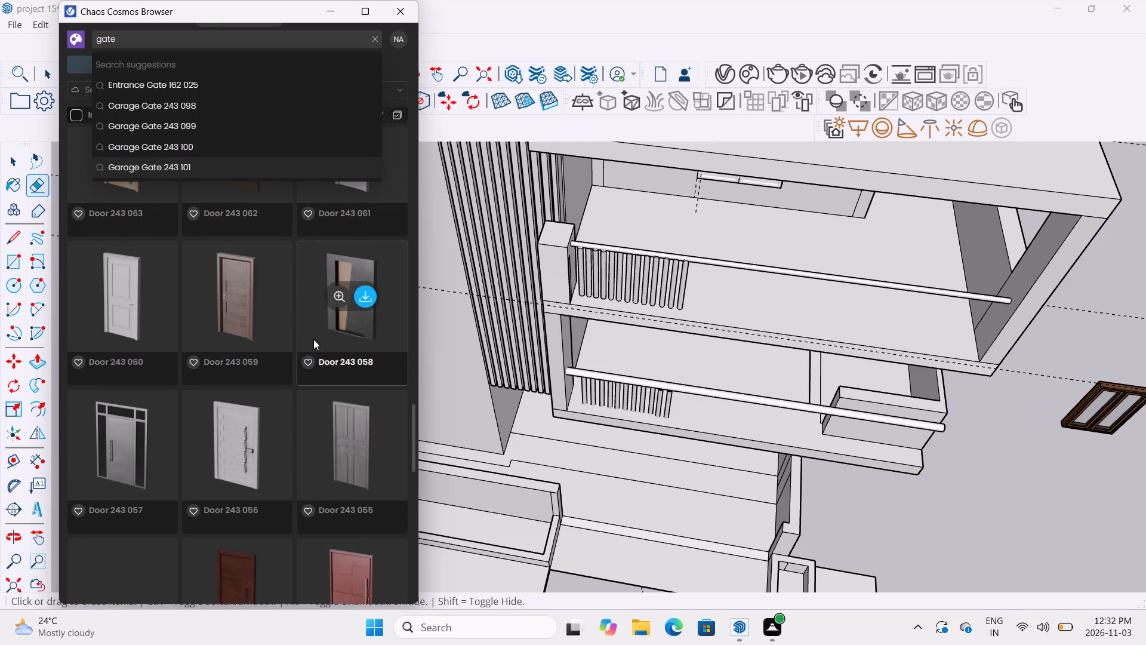
scroll(313, 339, "down", 5)
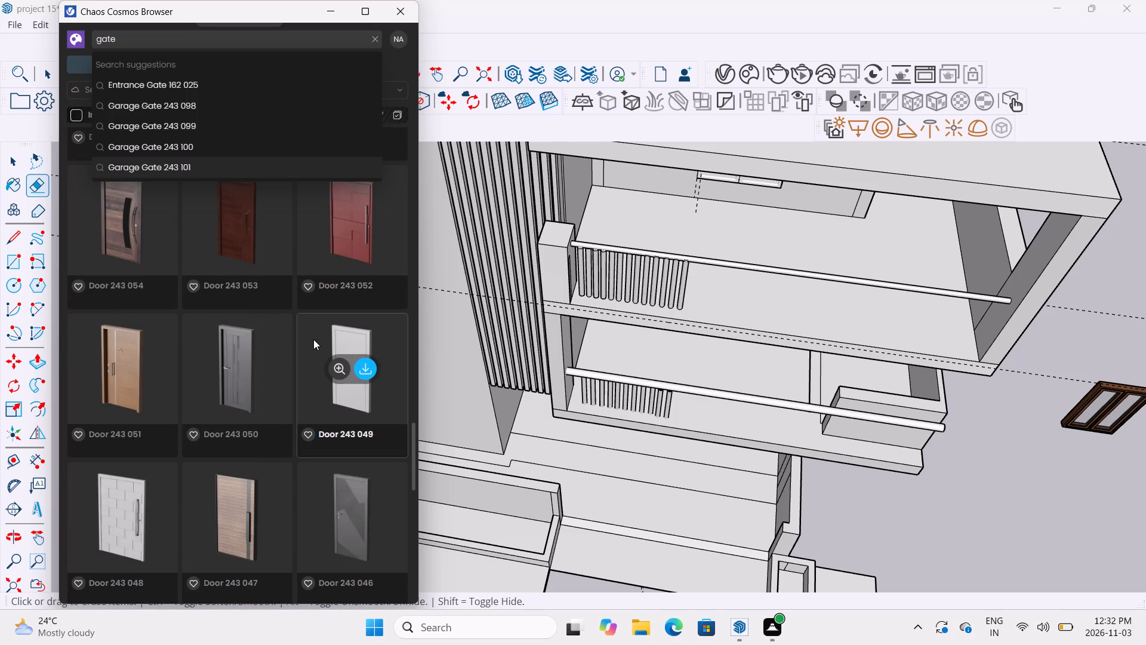
scroll(313, 339, "down", 10)
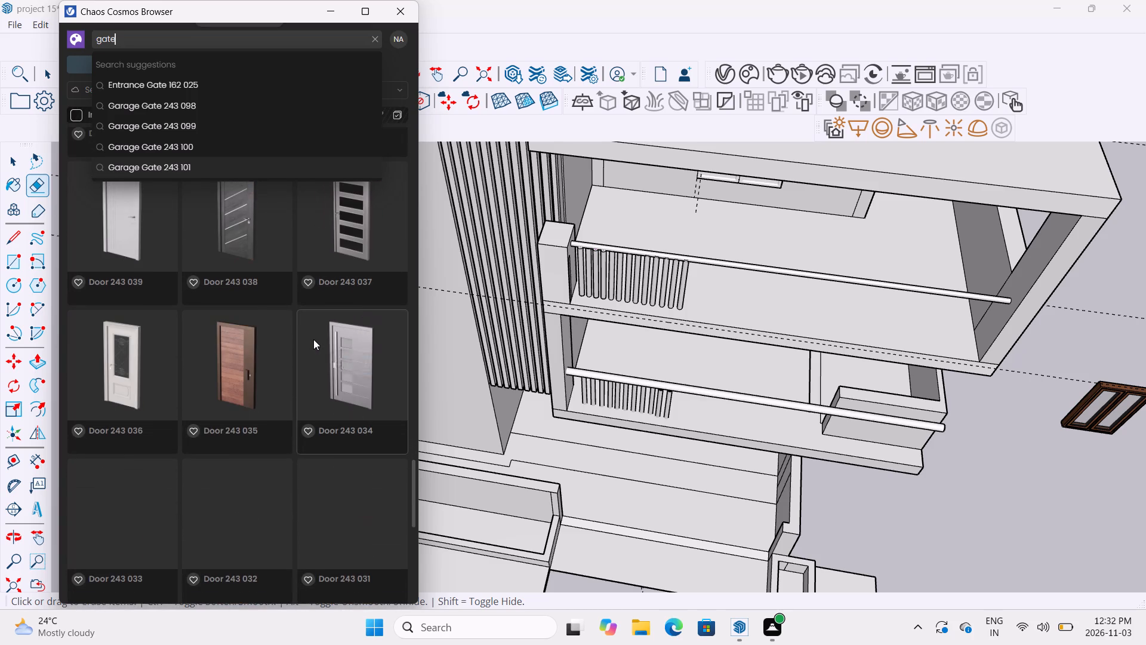
scroll(313, 339, "down", 6)
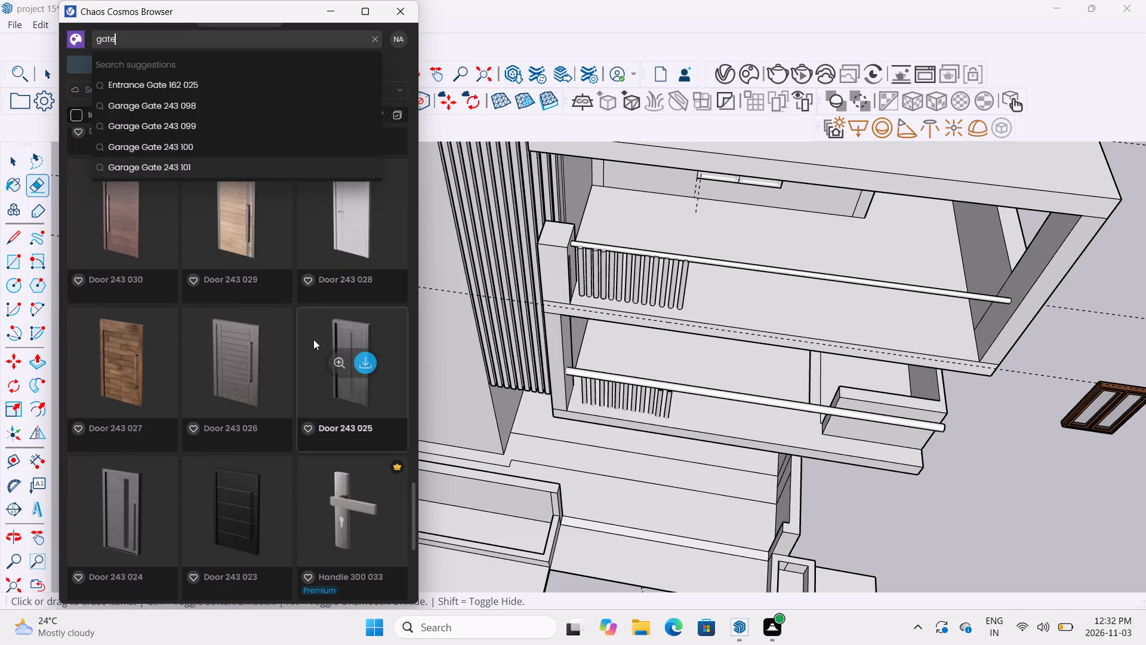
scroll(313, 339, "up", 20)
scroll(313, 339, "up", 6)
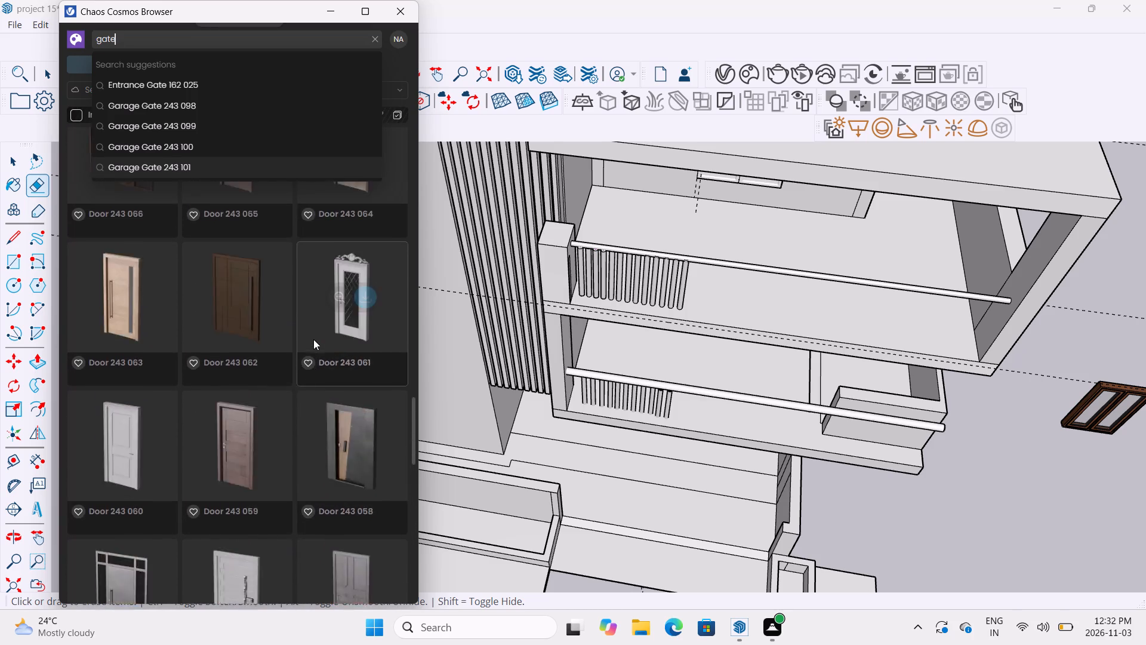
scroll(313, 339, "up", 15)
scroll(313, 339, "up", 6)
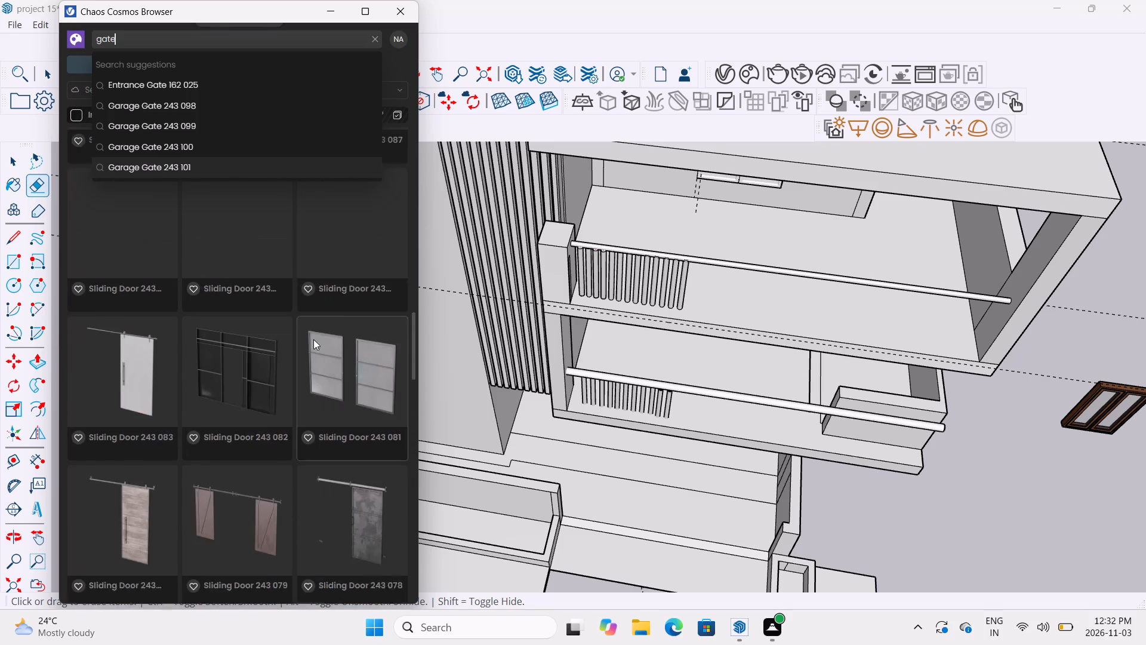
scroll(313, 339, "up", 17)
scroll(313, 339, "up", 7)
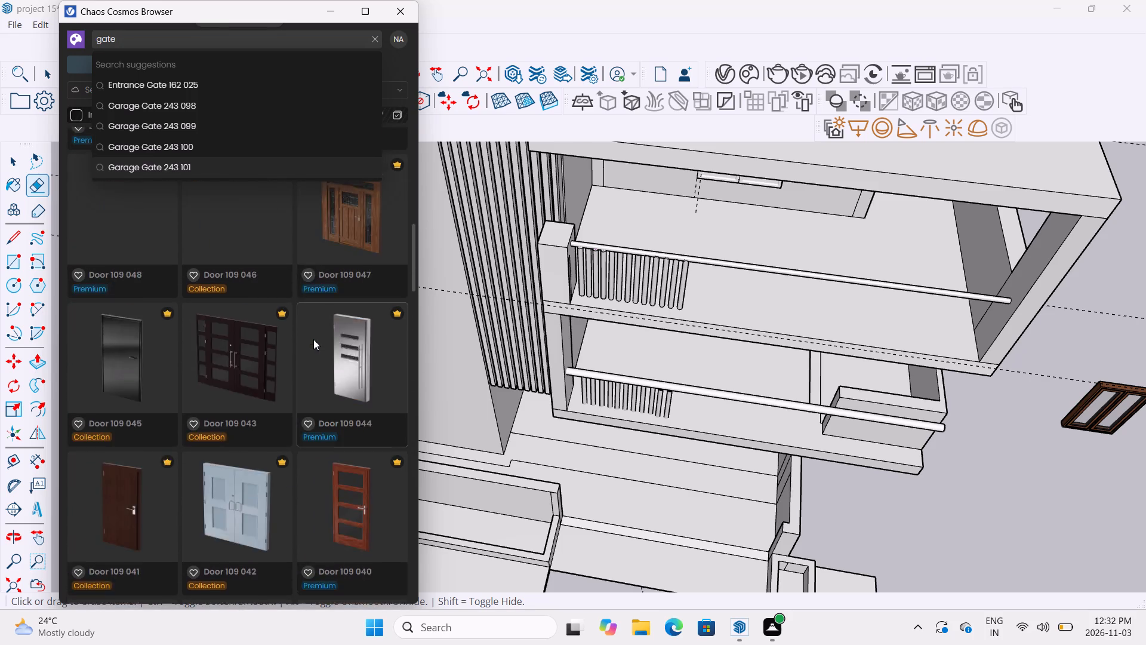
scroll(313, 339, "up", 20)
scroll(313, 339, "up", 9)
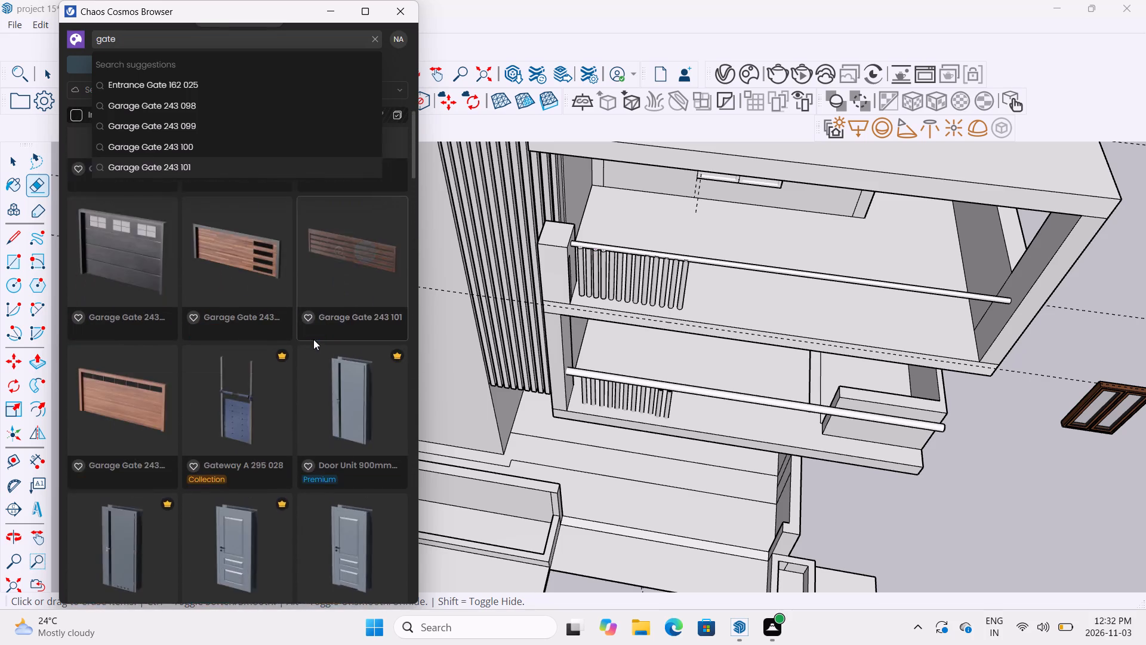
scroll(313, 339, "up", 6)
Download the Gate 243 004 model and place it on the empty ground beside the house, near the loose window.
left_click(340, 536)
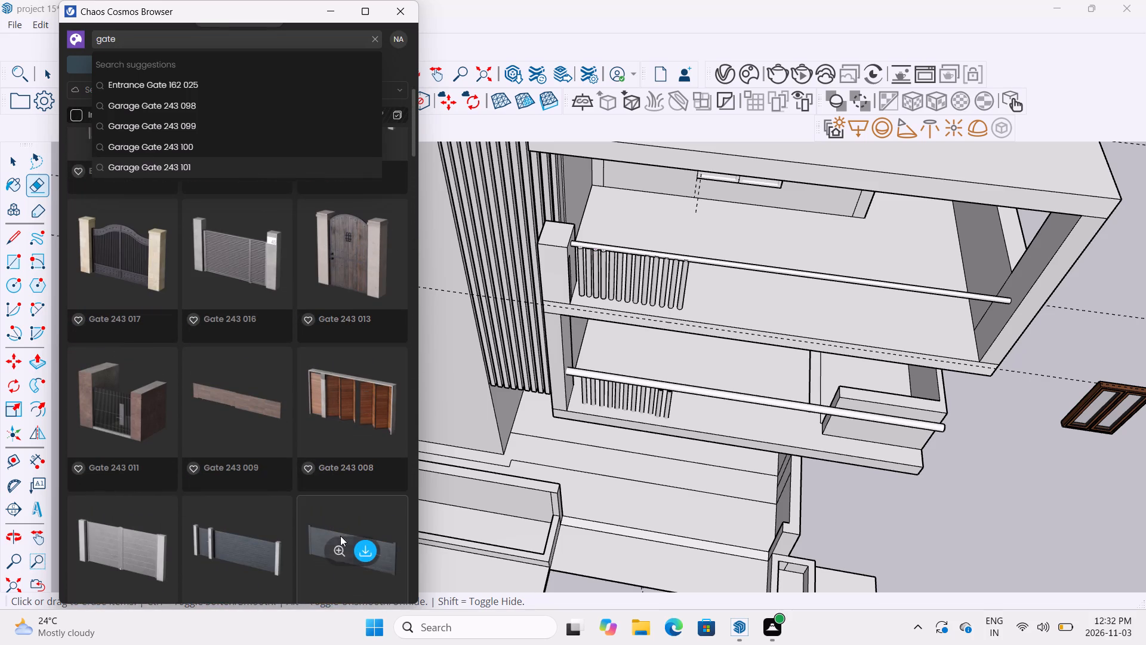
left_click(362, 546)
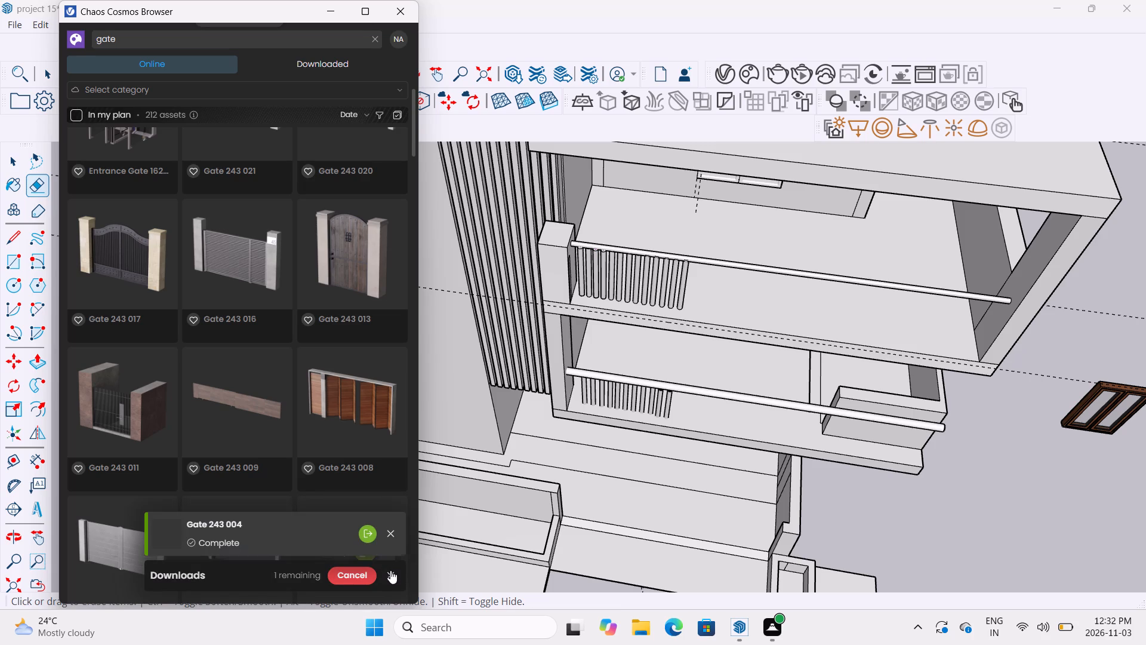
left_click(369, 533)
scroll(461, 511, "down", 6)
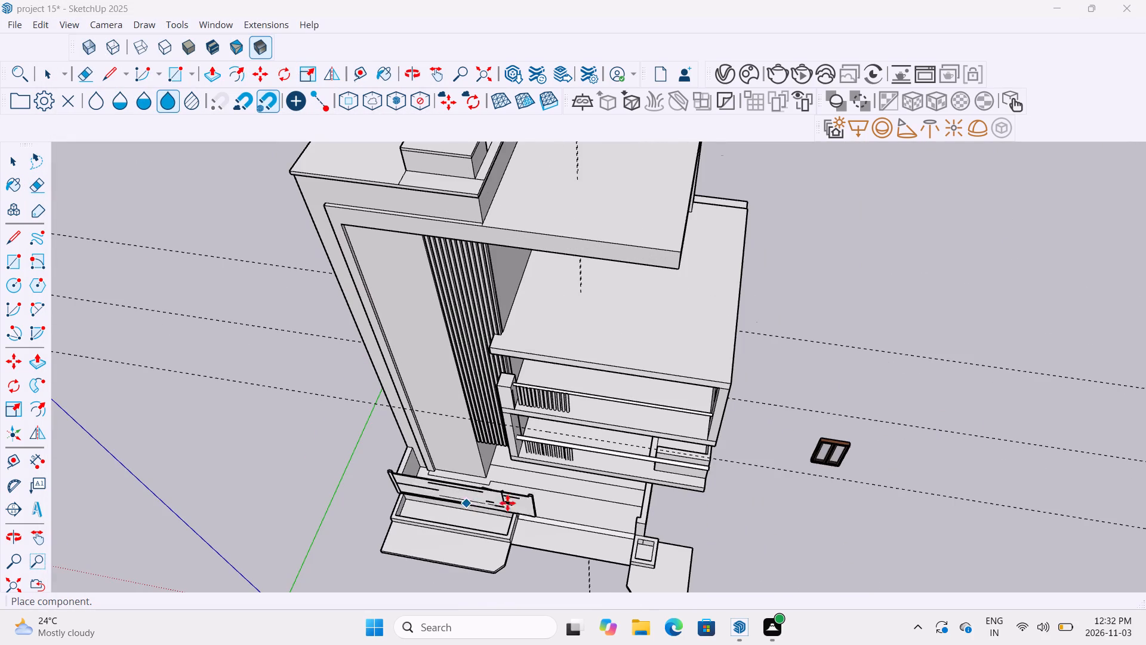
middle_click_drag(540, 543, 583, 454)
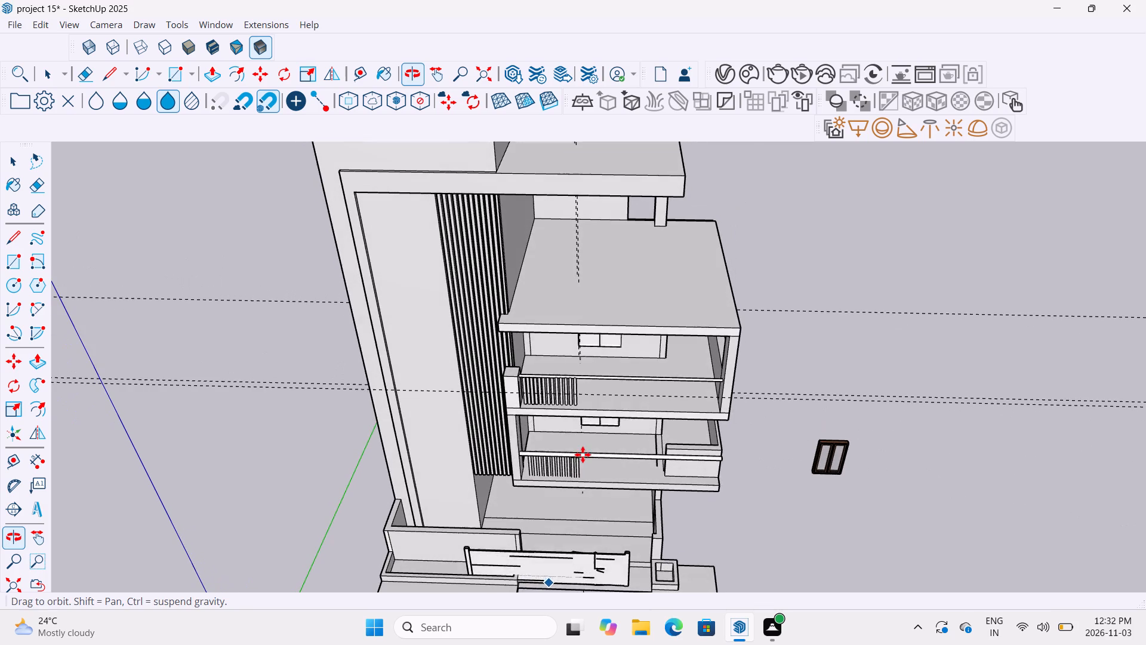
left_click(781, 549)
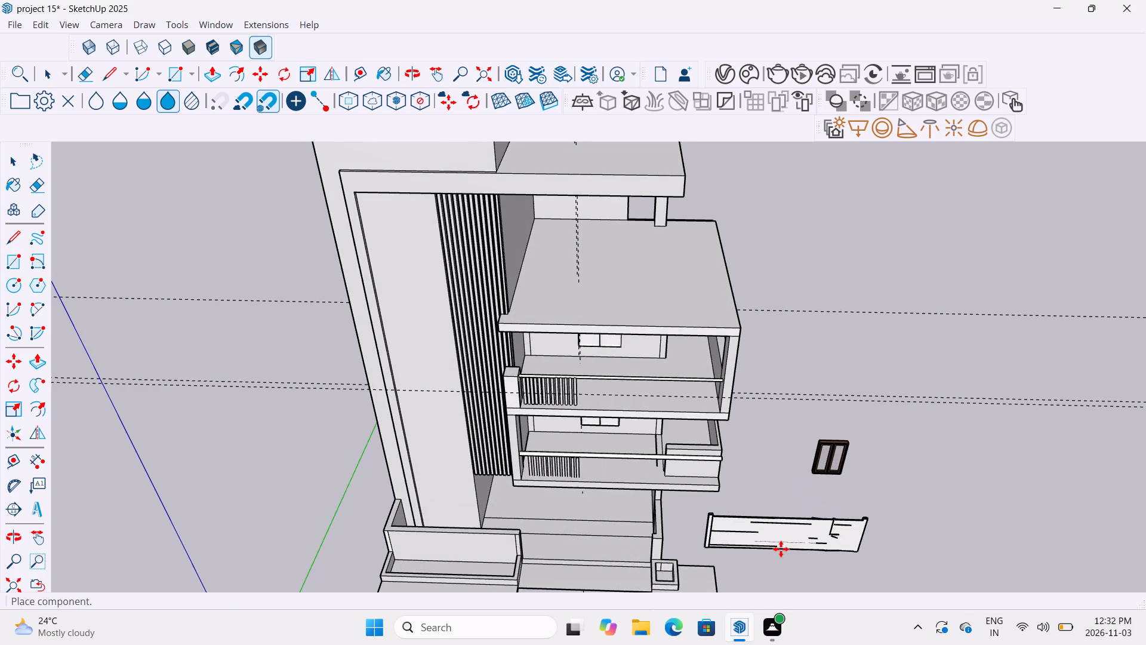
key("Escape")
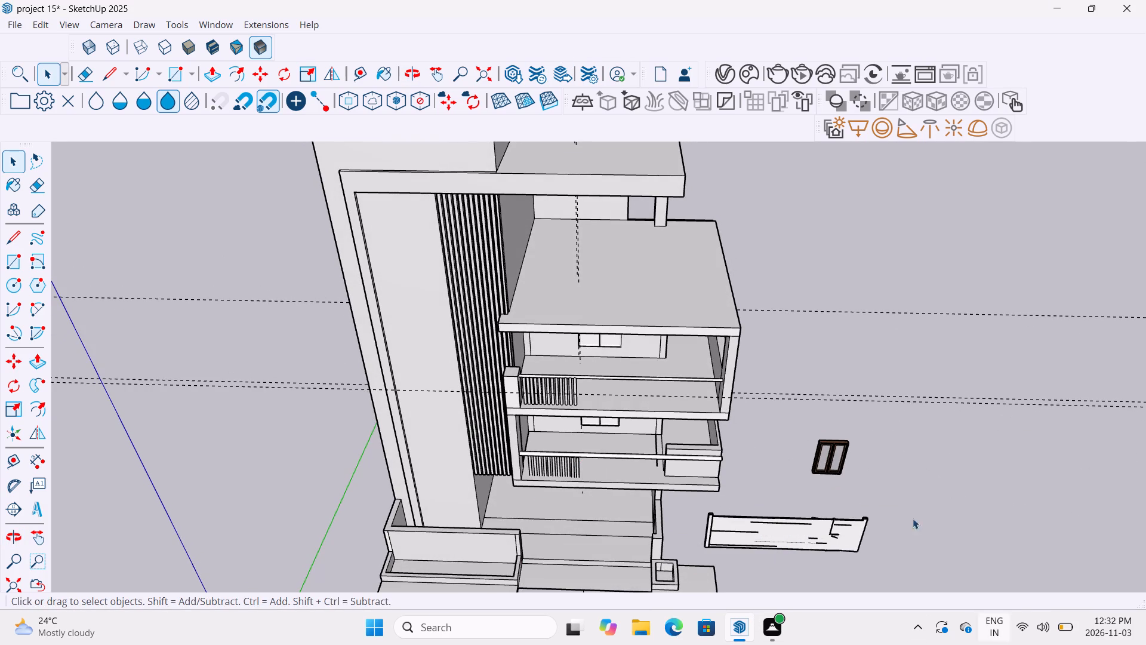
Scale the gate model beside the house to a shorter width, pulling in its end nearest the house.
scroll(809, 566, "up", 9)
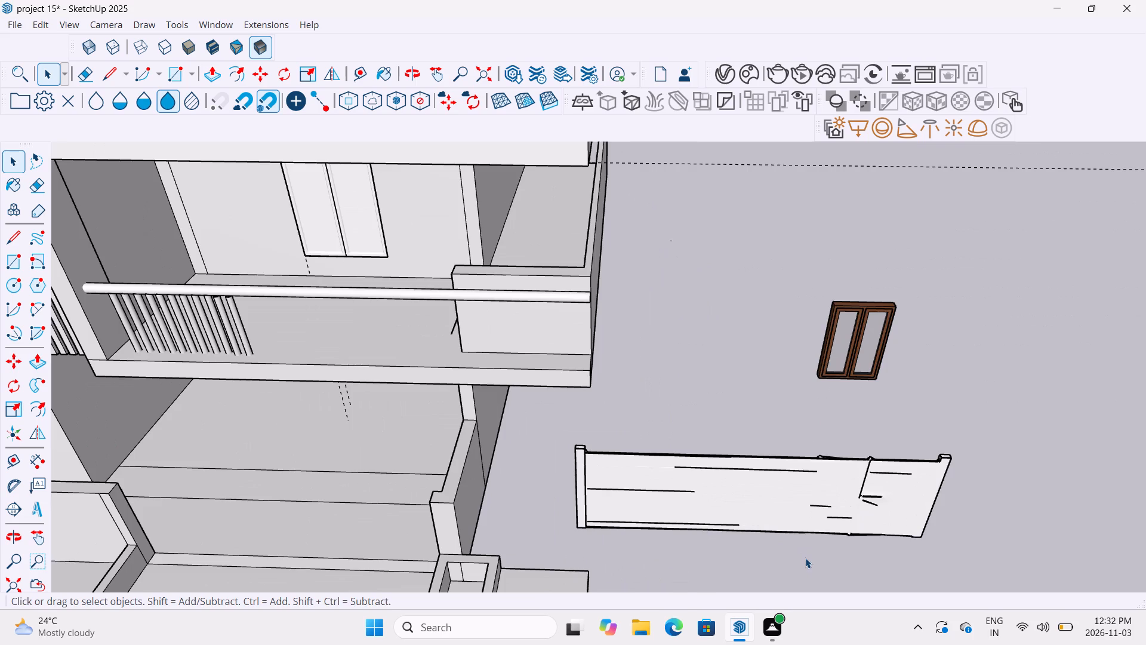
middle_click_drag(805, 558, 837, 390)
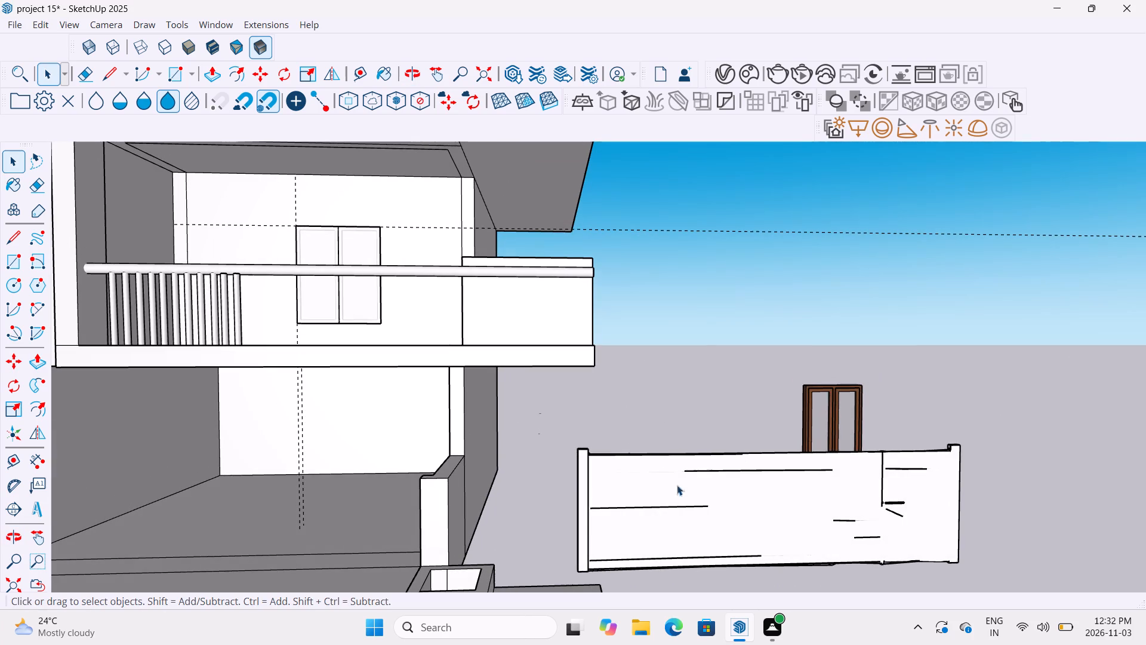
left_click(583, 521)
key("s")
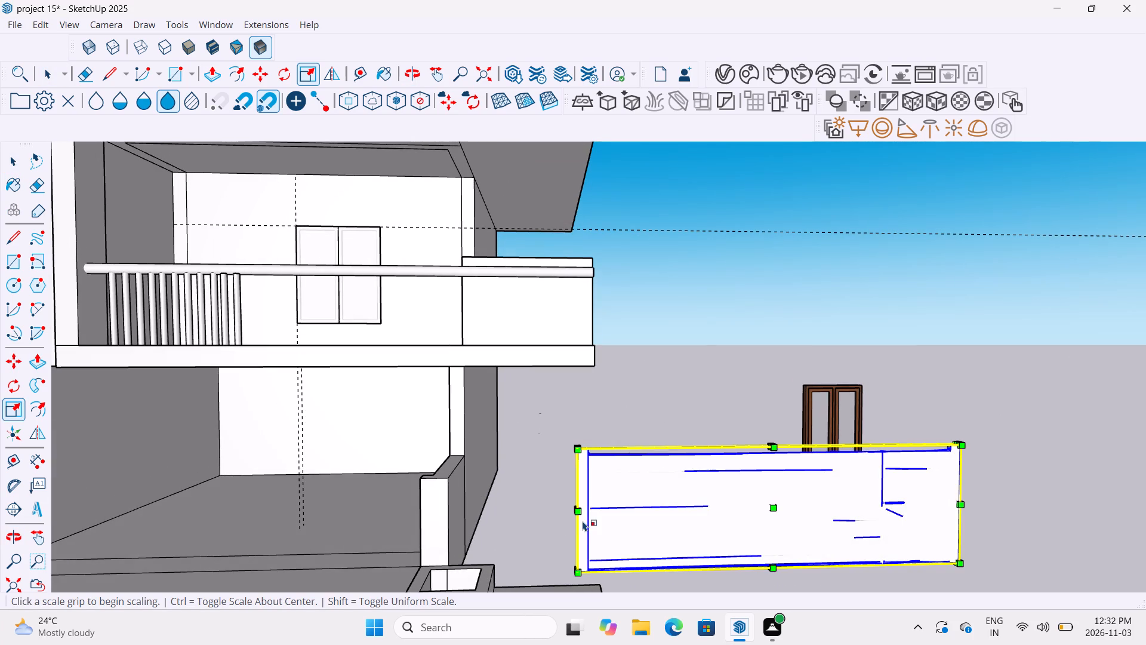
left_click(580, 511)
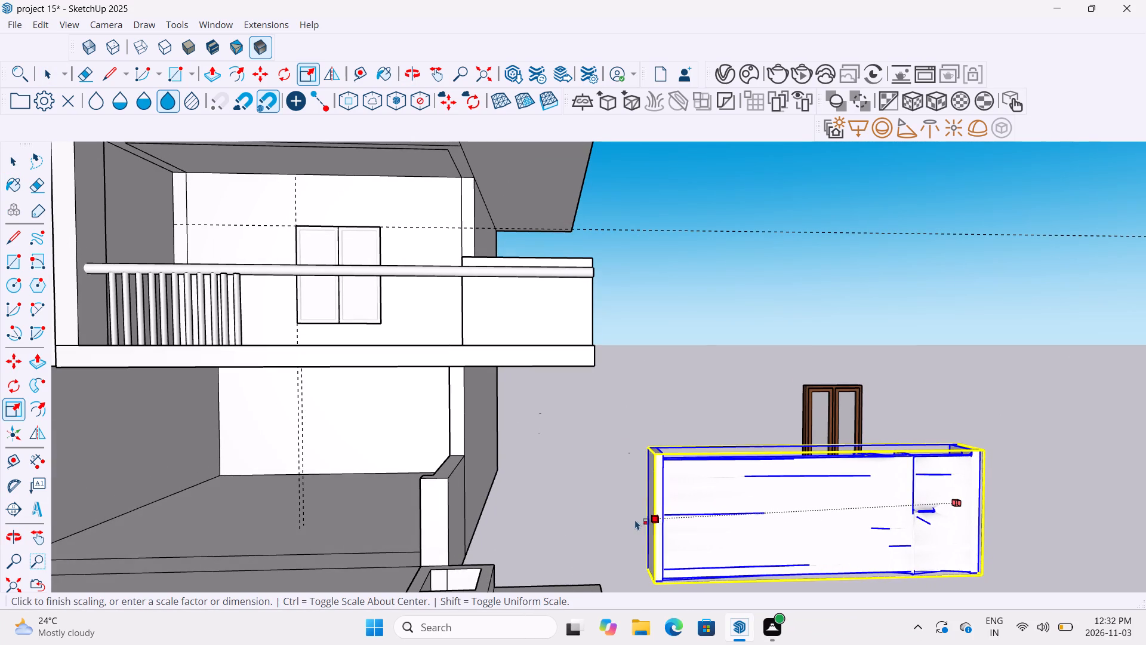
left_click(633, 520)
Scale the gate from its rear house-side edge to make it thinner front to back.
middle_click_drag(698, 491, 713, 521)
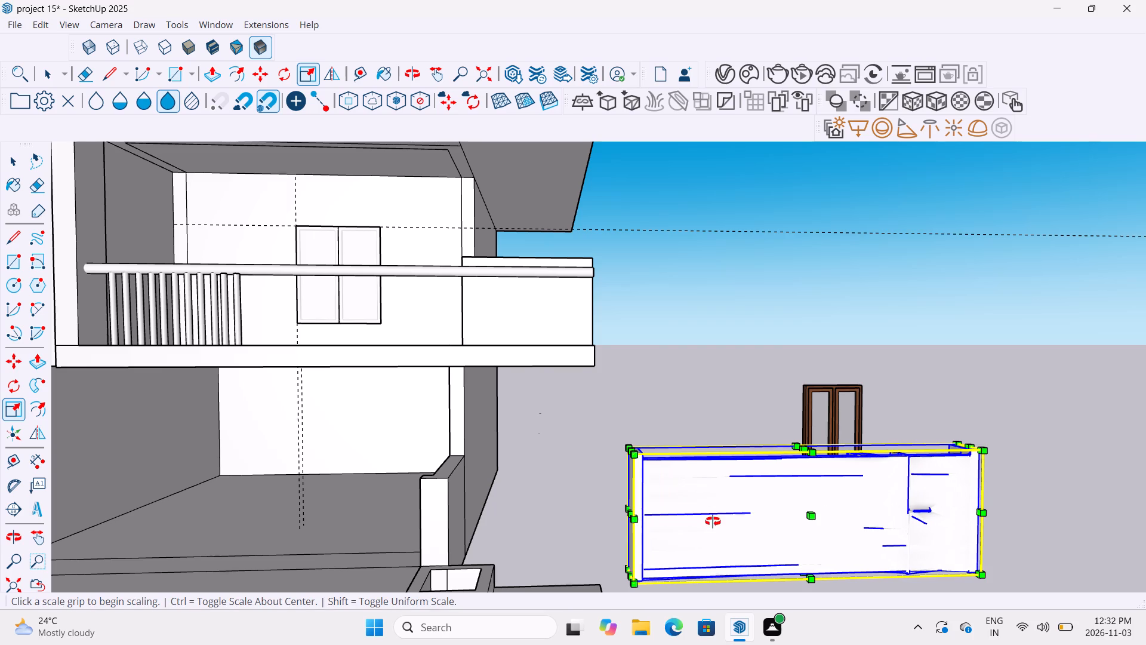
middle_click_drag(713, 521, 741, 601)
middle_click_drag(770, 490, 786, 577)
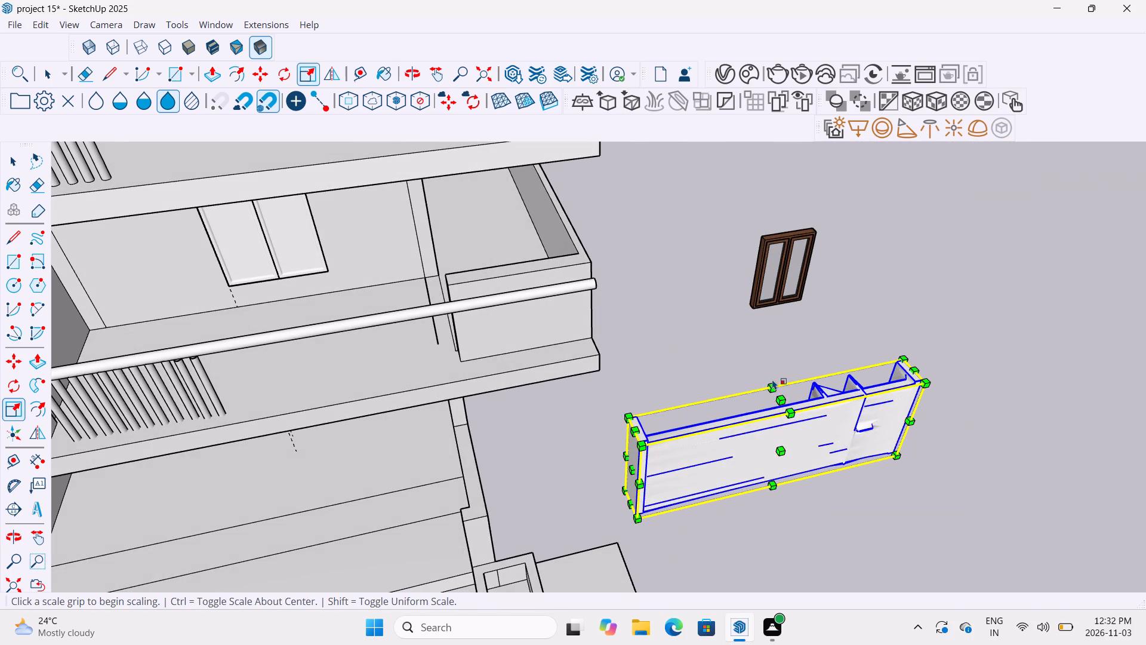
middle_click_drag(772, 379, 793, 447)
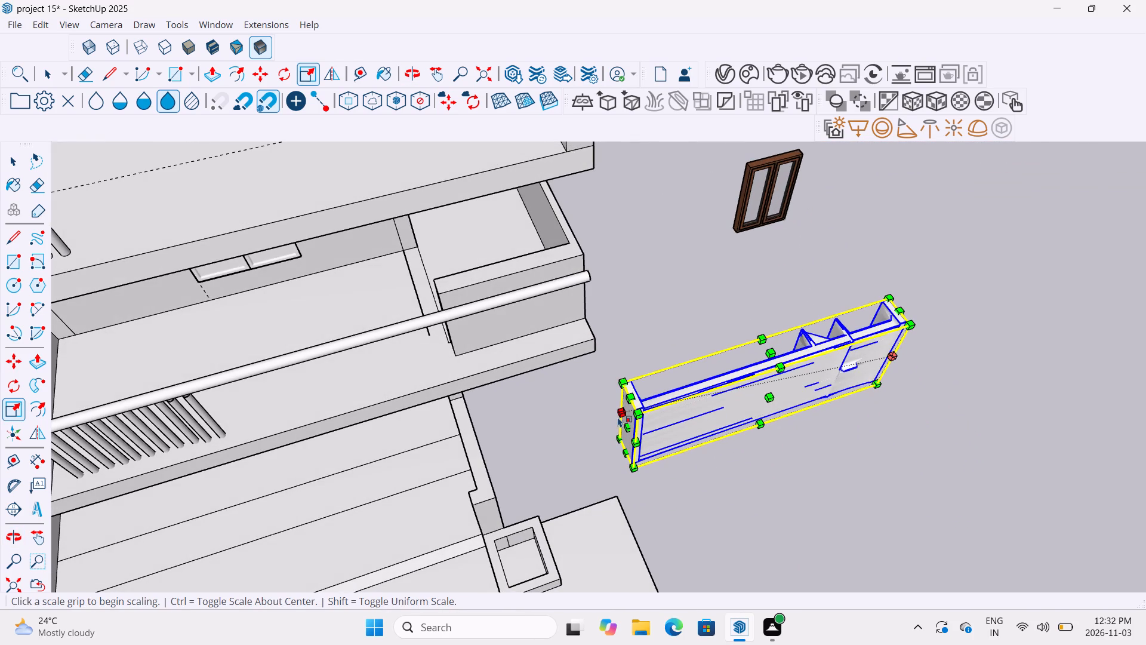
left_click(618, 414)
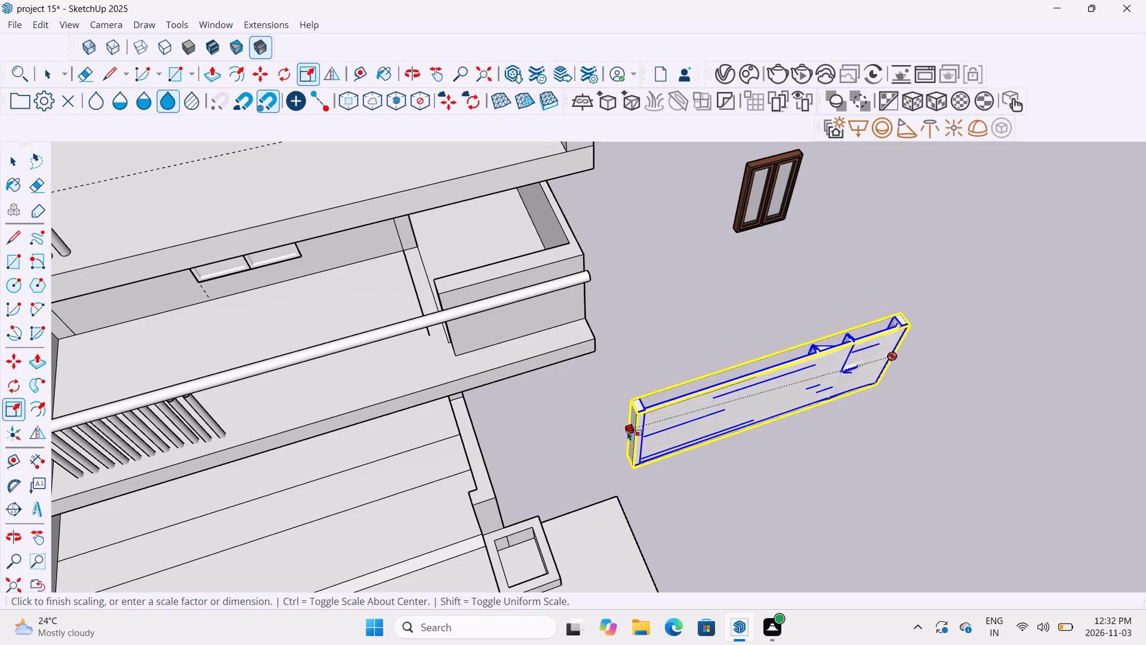
left_click(627, 431)
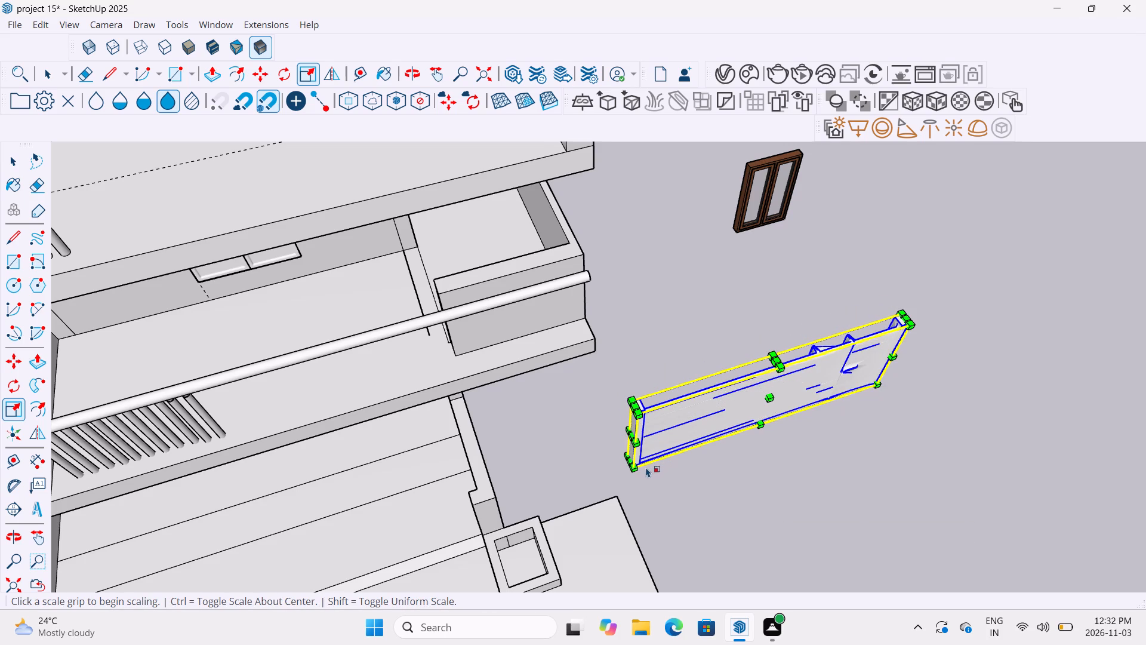
Move the gate by its bottom corner into the ground-floor opening, against the parapet end on the louvred-wall side.
key("m")
left_click(636, 469)
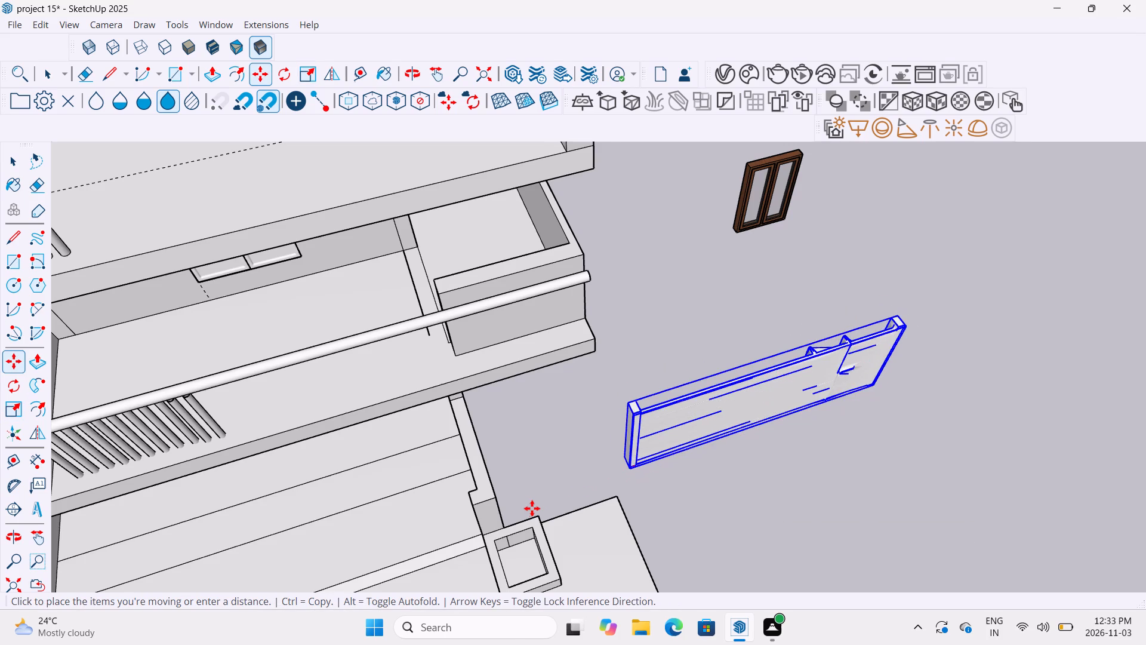
scroll(528, 508, "down", 12)
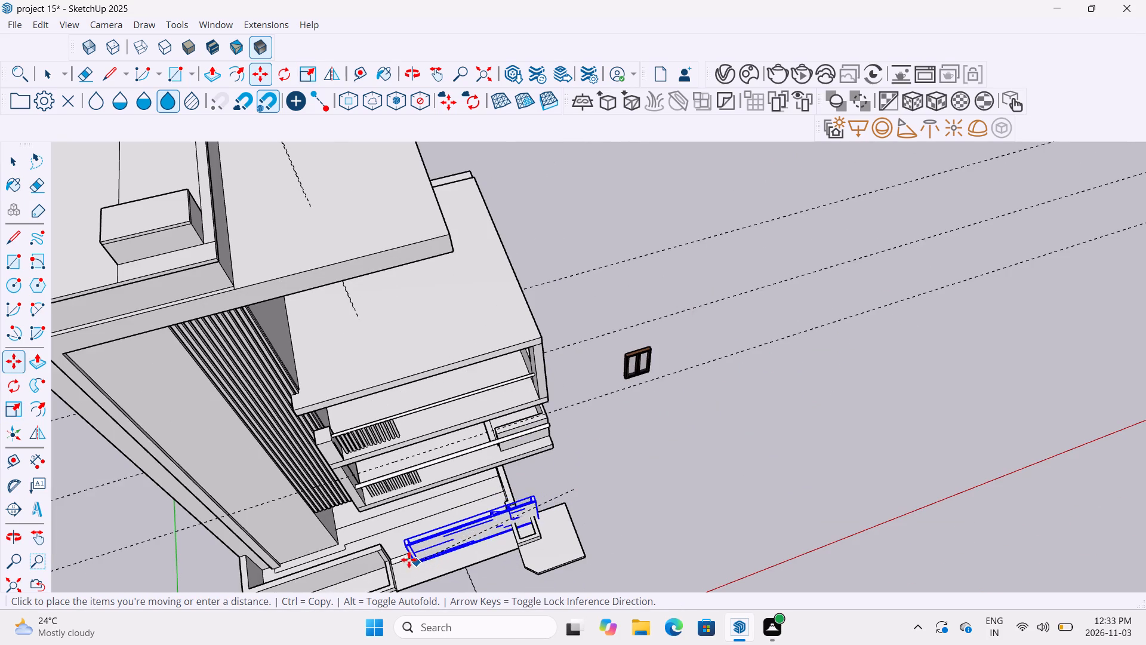
scroll(395, 559, "up", 8)
middle_click_drag(394, 559, 352, 504)
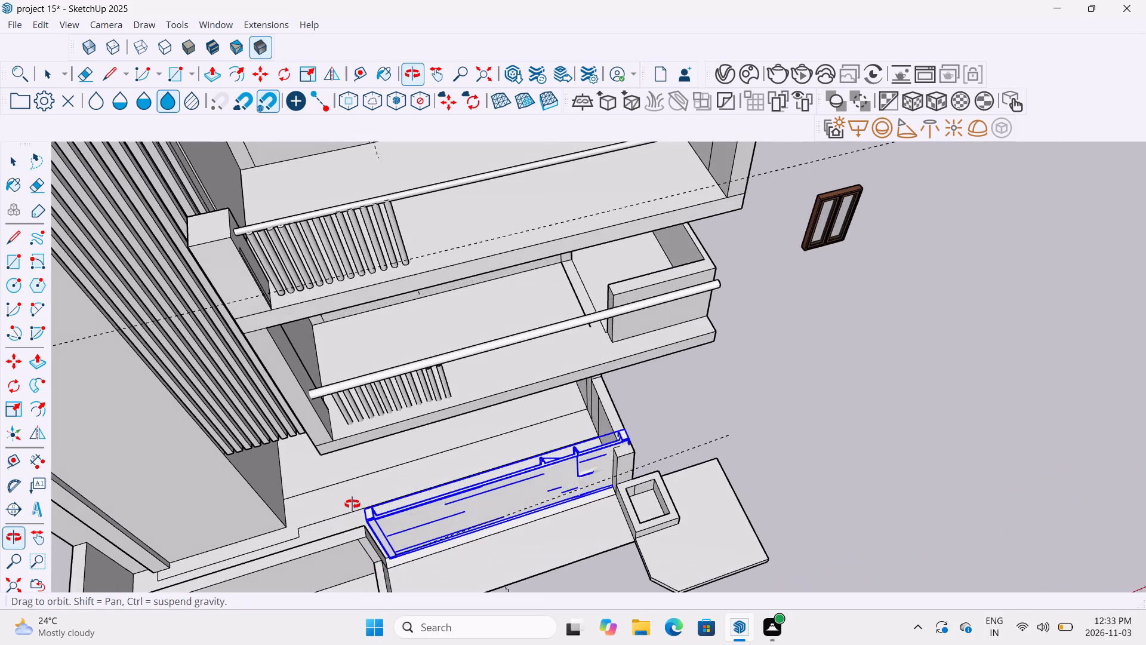
middle_click_drag(352, 504, 306, 377)
scroll(306, 377, "down", 1)
scroll(339, 554, "down", 6)
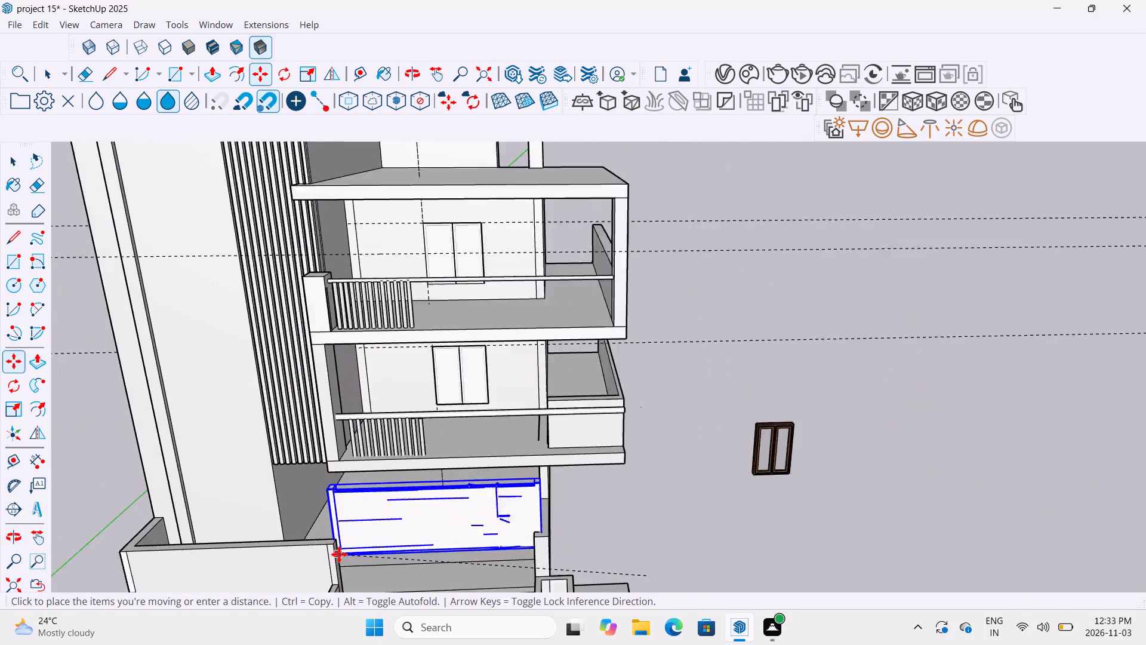
scroll(339, 554, "down", 5)
scroll(341, 566, "up", 12)
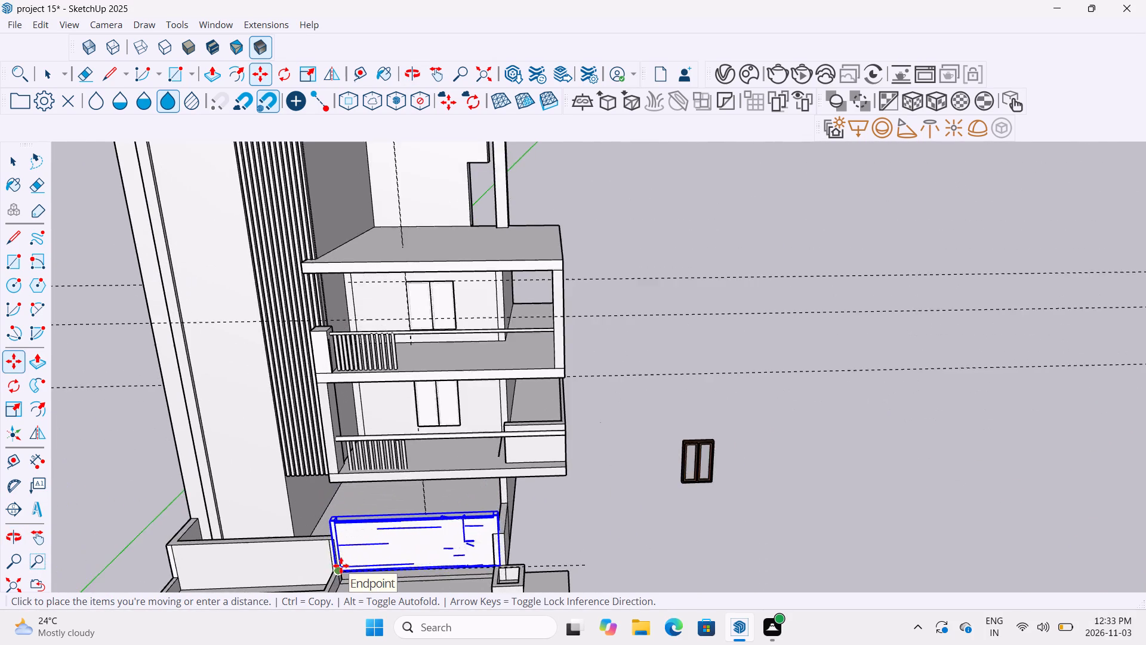
middle_click_drag(341, 566, 347, 469)
scroll(347, 469, "down", 6)
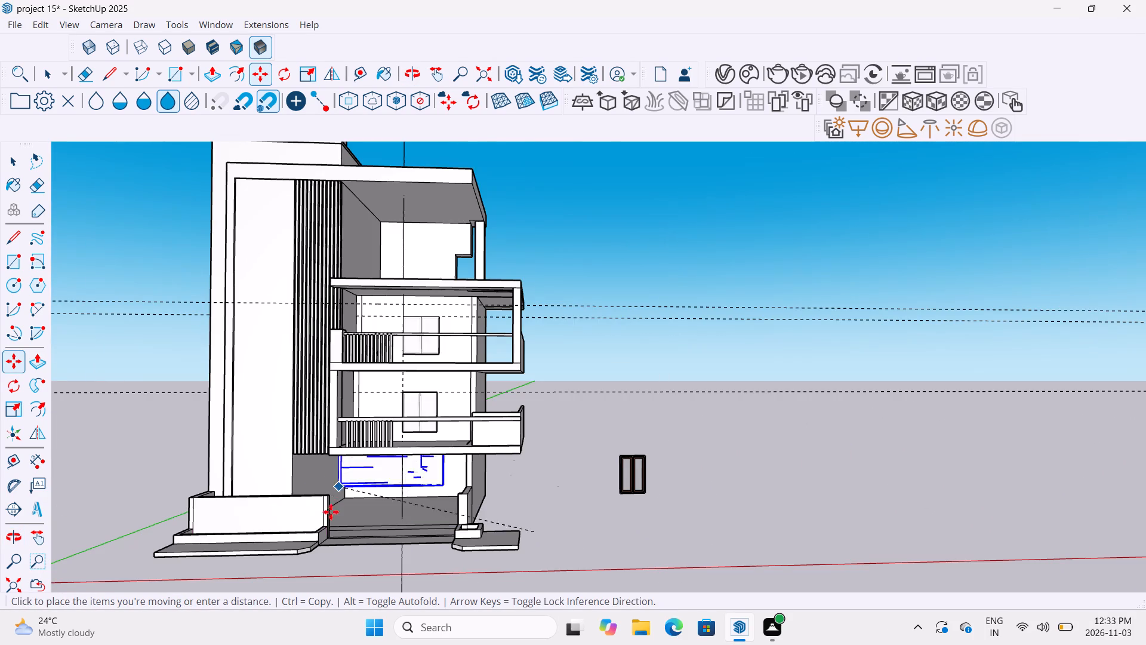
scroll(332, 539, "up", 20)
scroll(332, 539, "up", 1)
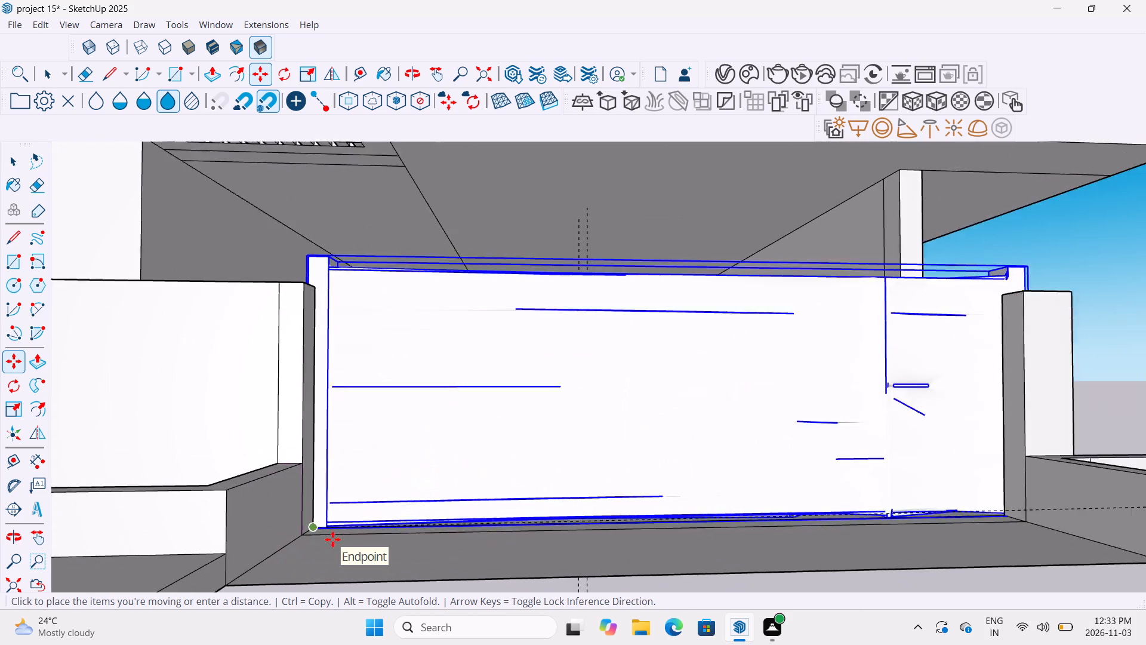
scroll(332, 539, "up", 2)
middle_click_drag(332, 540, 335, 556)
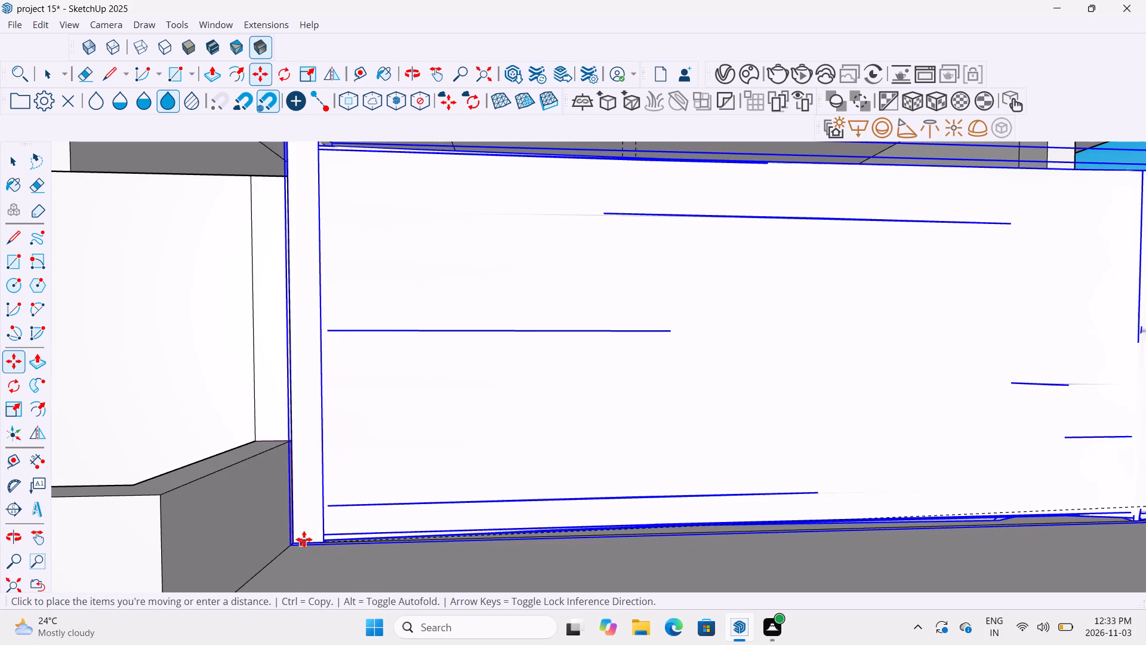
left_click(305, 540)
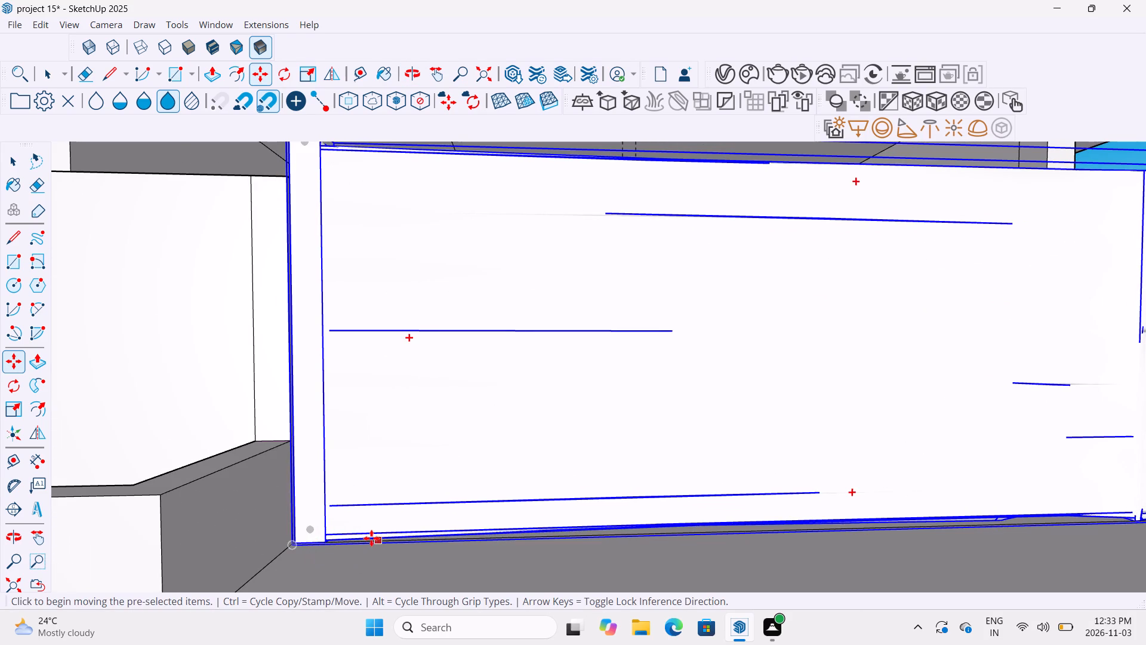
Reposition the gate by its bottom corner so it lines up with the base corner of the parapet at the opening.
key("Escape")
scroll(278, 533, "up", 5)
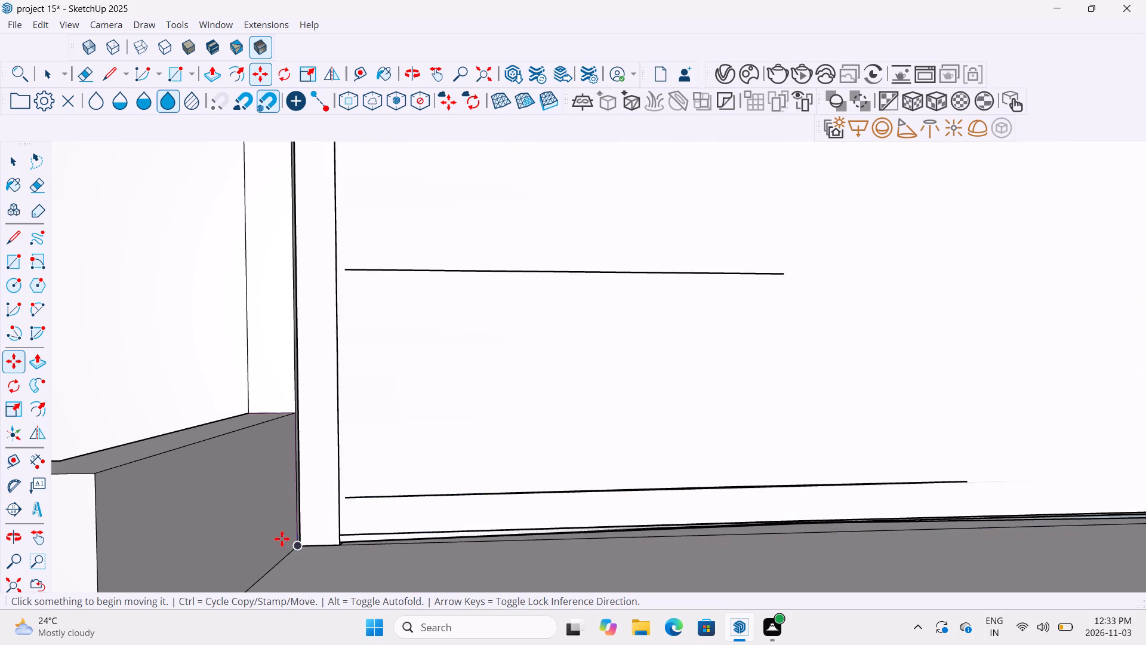
scroll(282, 539, "up", 5)
left_click(318, 543)
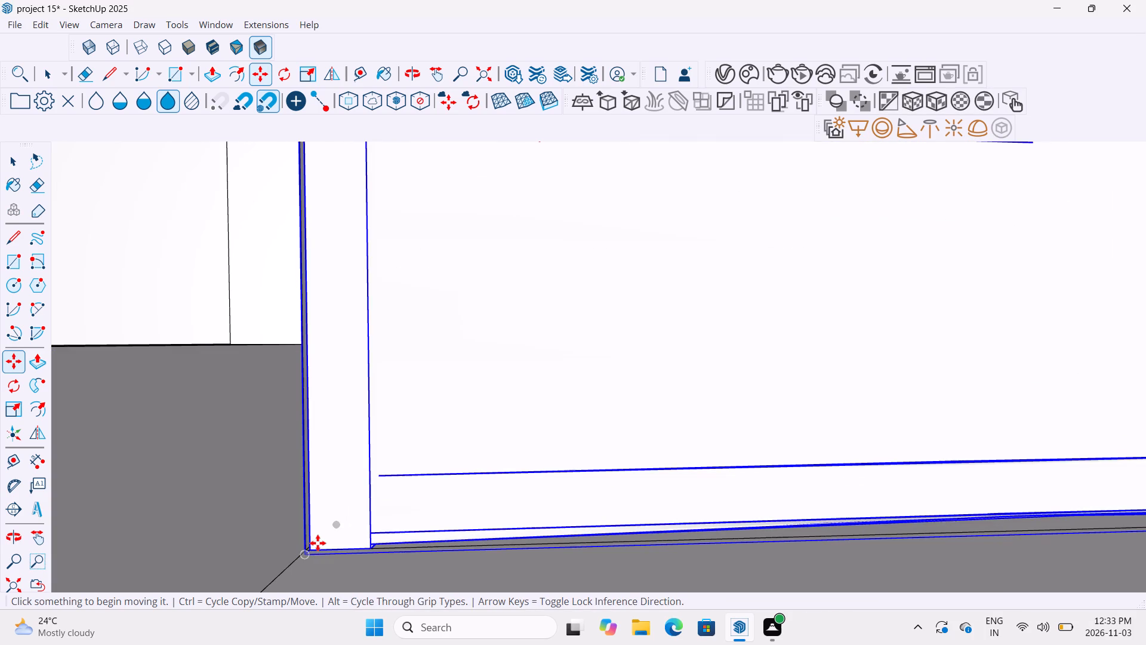
key("m")
scroll(314, 546, "up", 12)
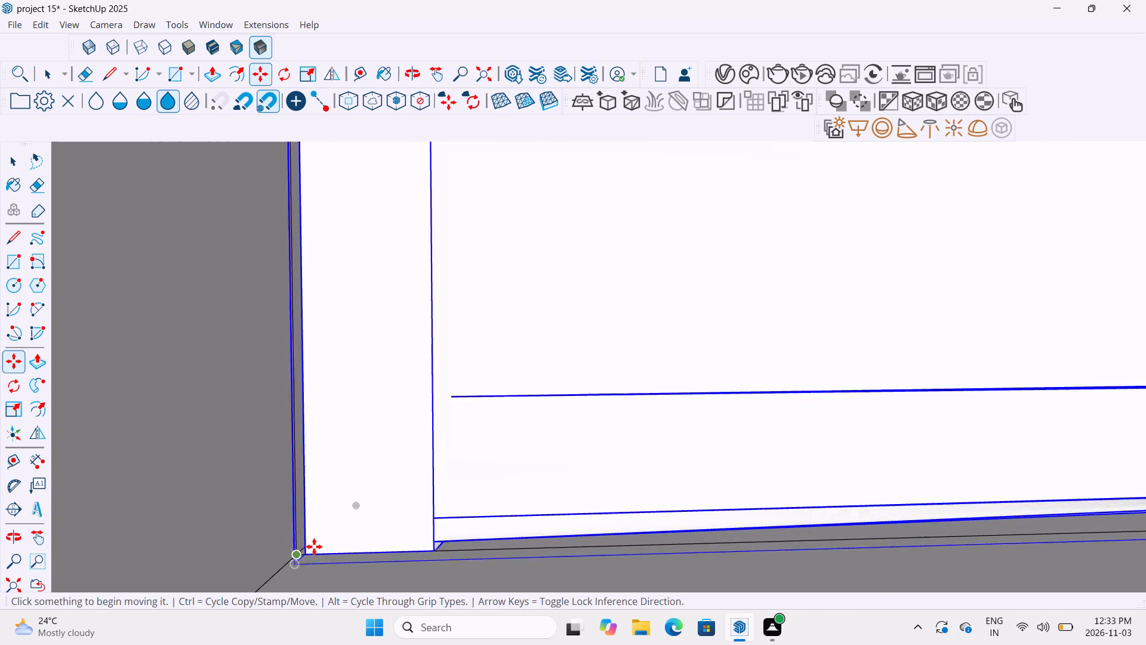
scroll(314, 546, "up", 4)
left_click(298, 562)
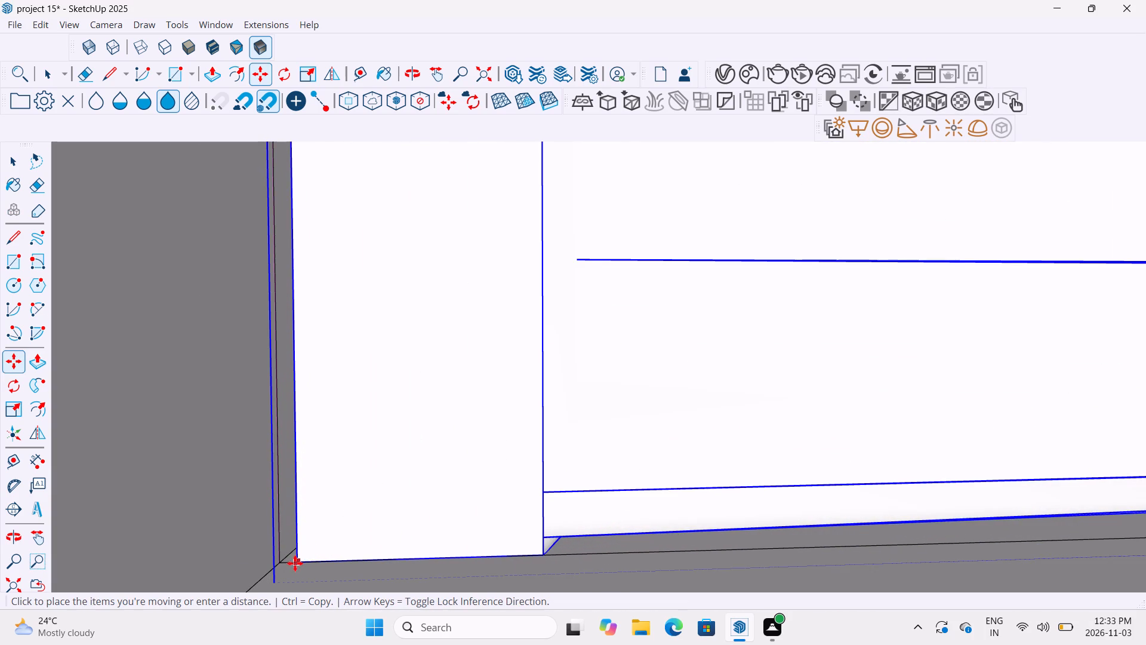
scroll(291, 564, "down", 7)
scroll(291, 564, "down", 14)
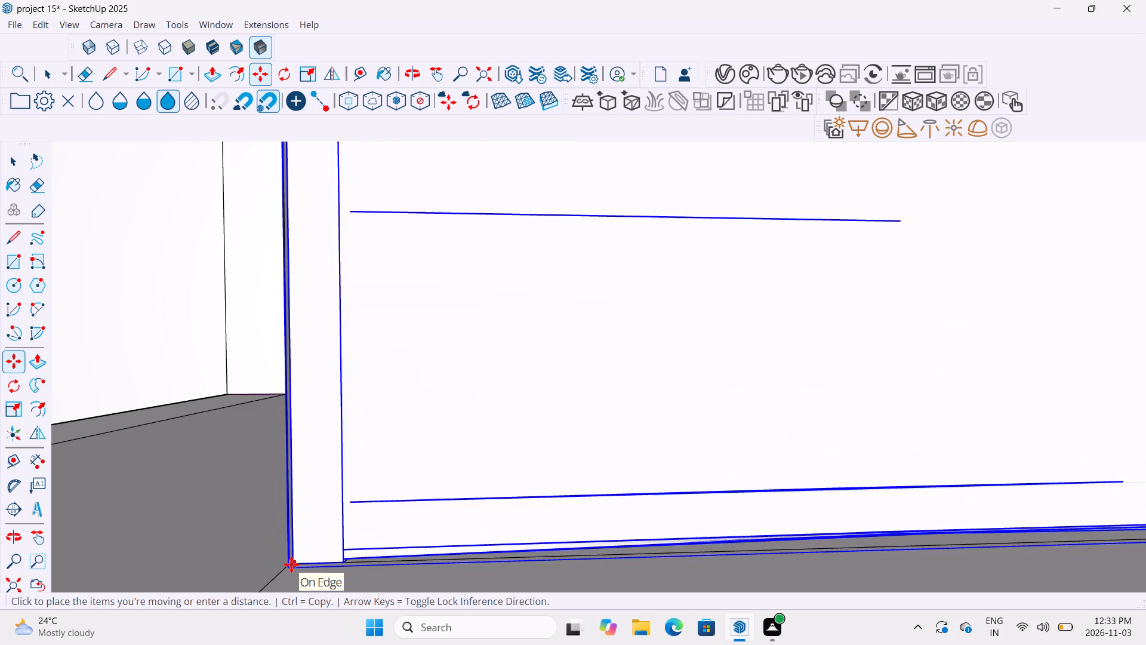
scroll(291, 564, "down", 13)
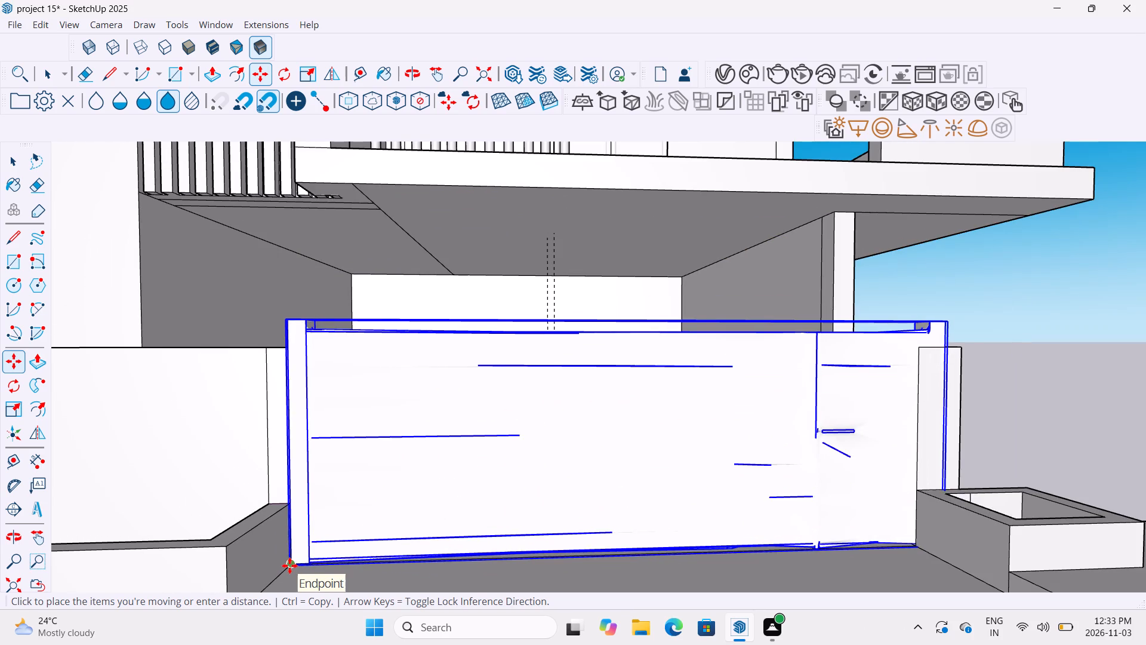
scroll(289, 566, "up", 19)
scroll(292, 555, "up", 13)
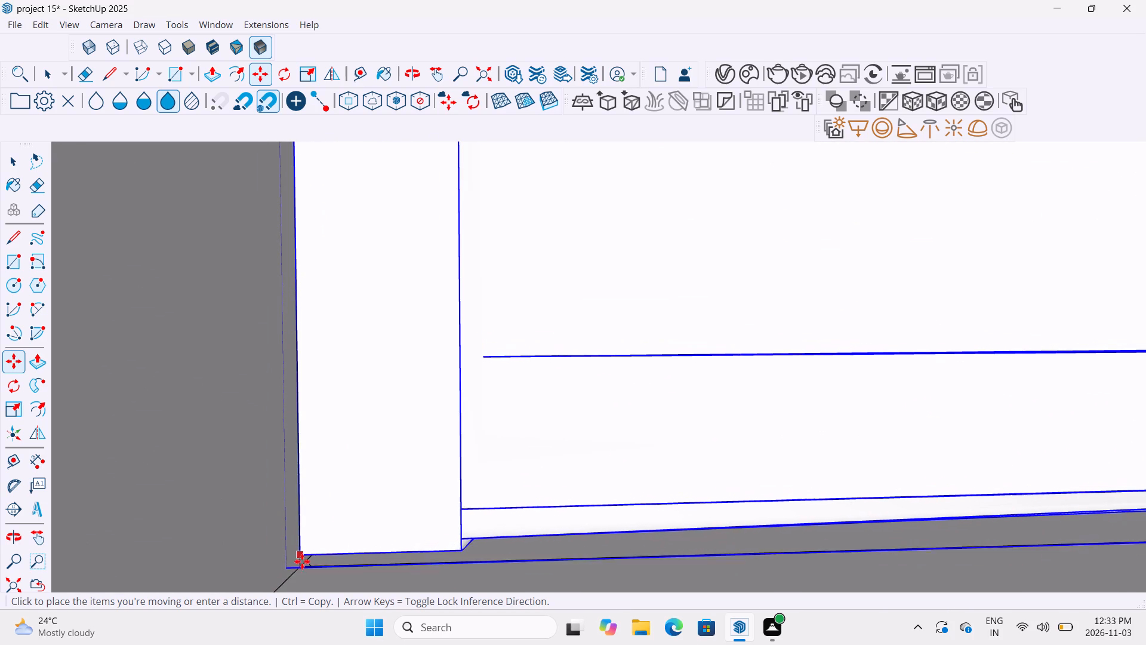
left_click(302, 564)
Shorten the gate's width so its free end pulls back clear of the parapet on the opposite side of the opening.
scroll(384, 484, "down", 16)
scroll(388, 495, "up", 1)
scroll(388, 495, "down", 2)
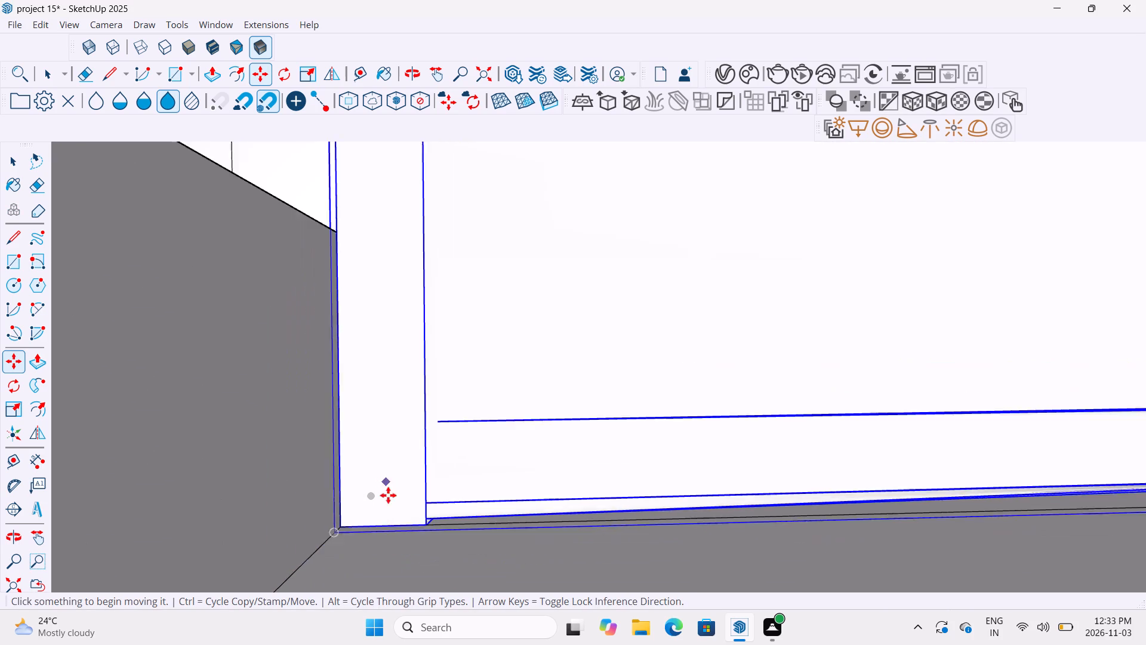
scroll(388, 495, "down", 5)
scroll(390, 504, "up", 1)
scroll(390, 504, "down", 20)
scroll(390, 504, "down", 3)
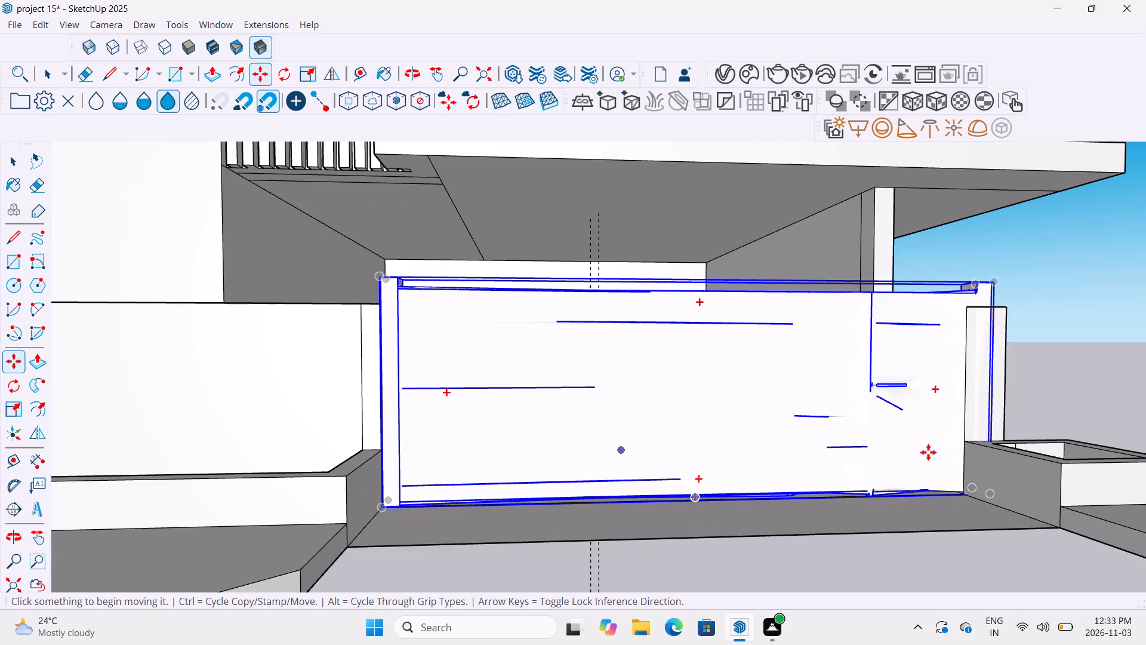
middle_click_drag(1023, 481, 895, 496)
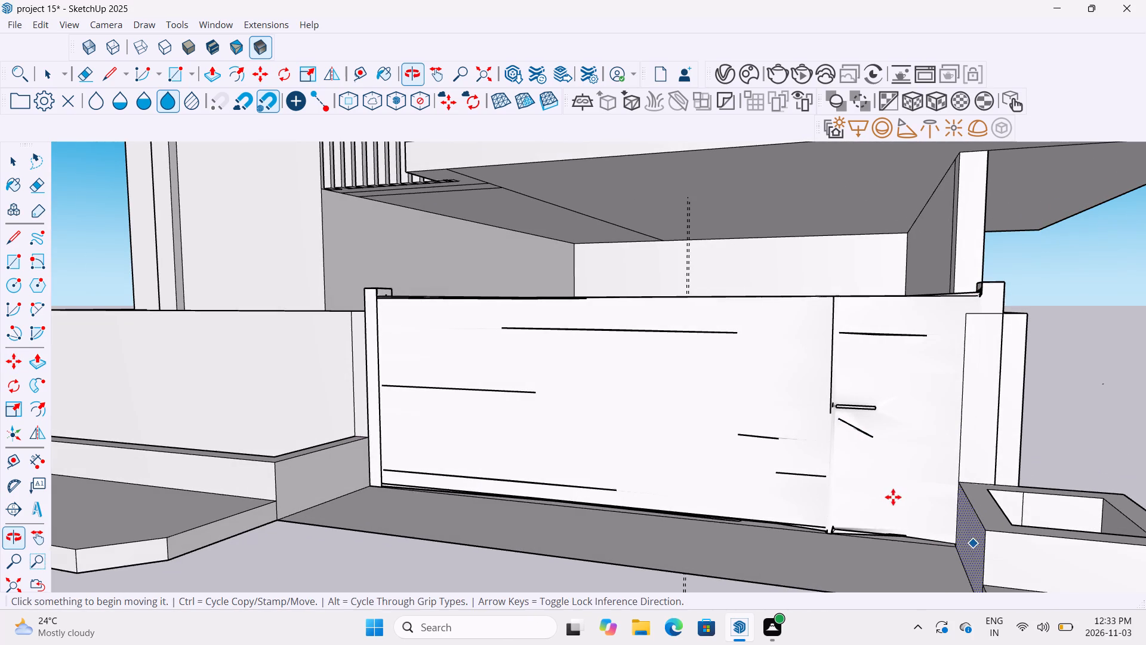
key("s")
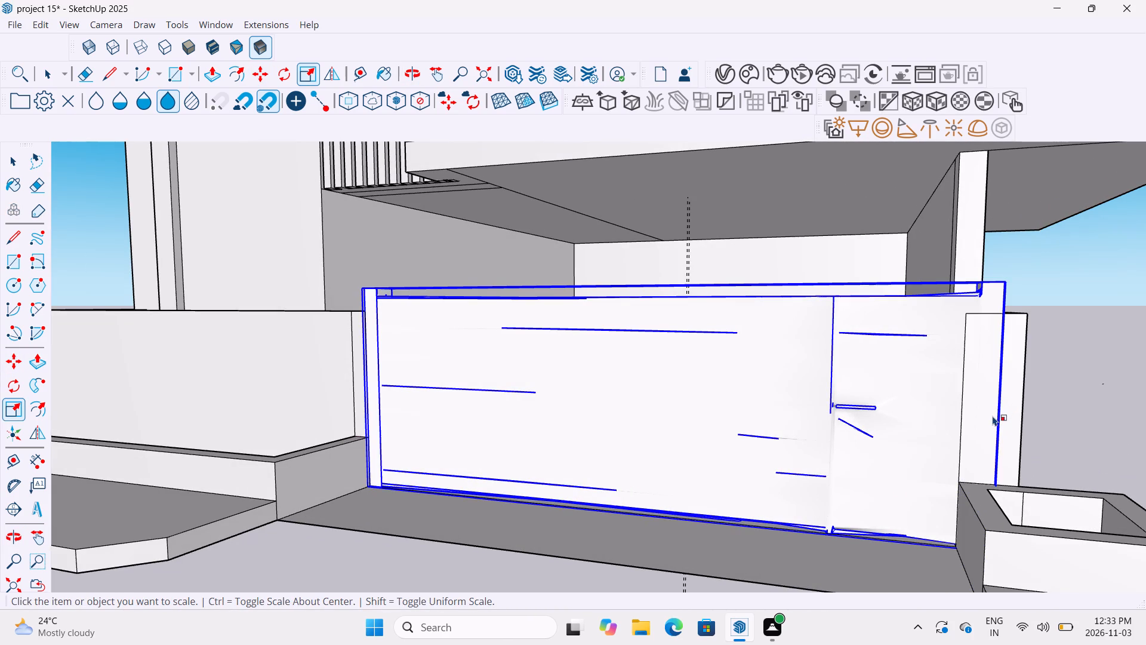
key("s")
left_click(997, 415)
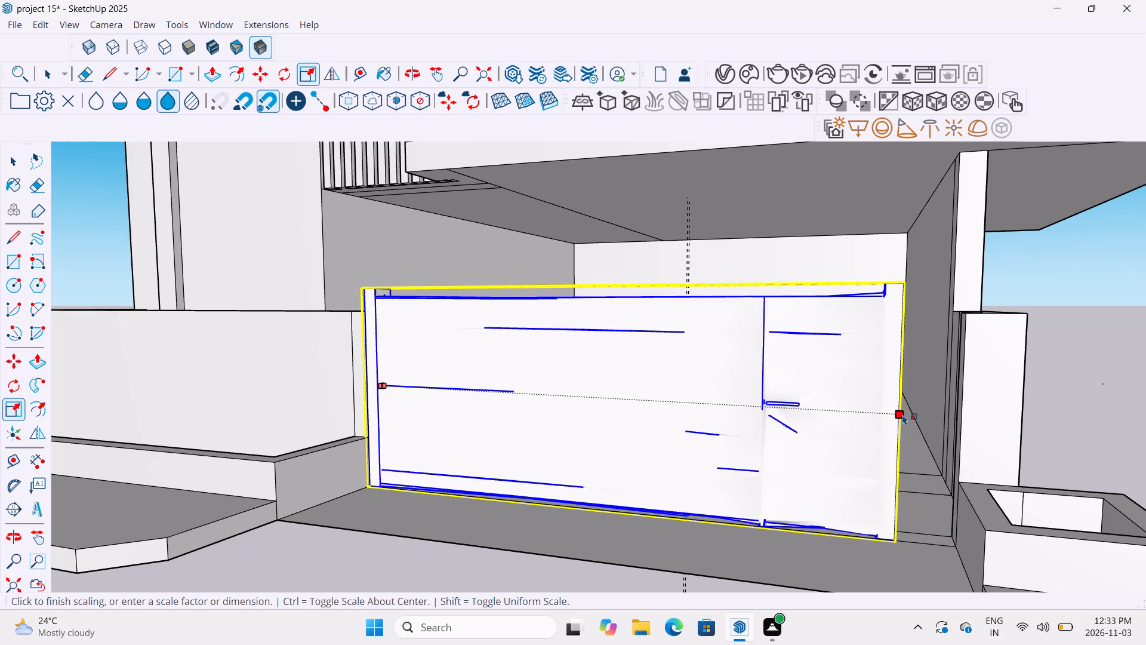
left_click(902, 414)
Stretch the gate's width until its free end meets the opposite parapet, closing the opening.
middle_click_drag(795, 422, 796, 491)
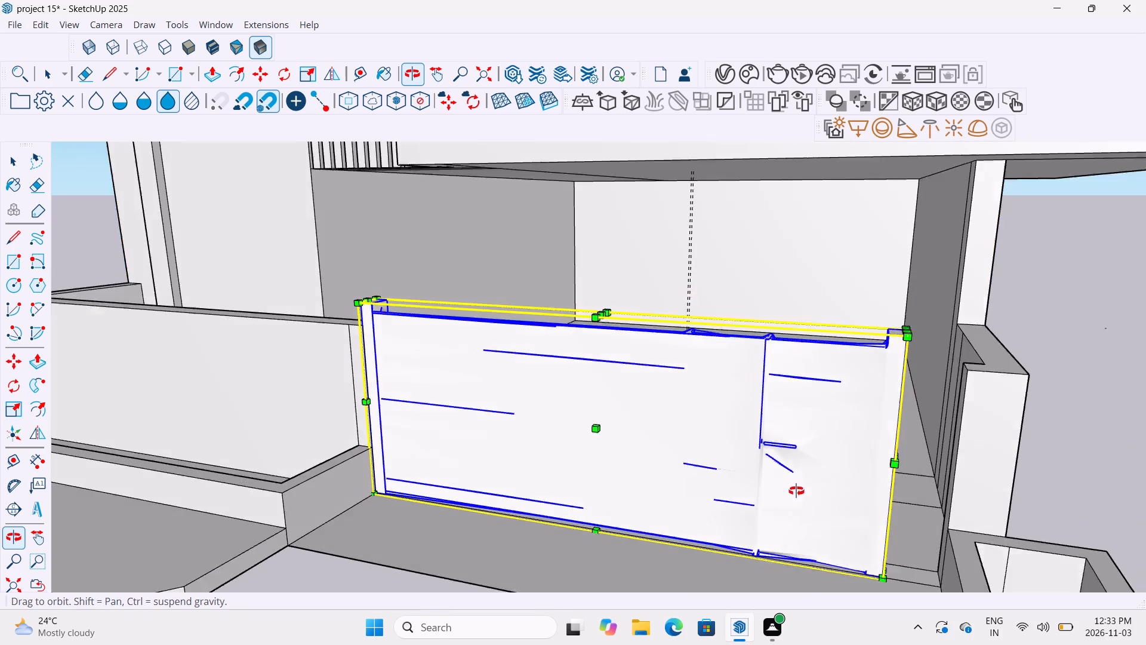
middle_click_drag(796, 491, 826, 454)
middle_click_drag(934, 441, 930, 448)
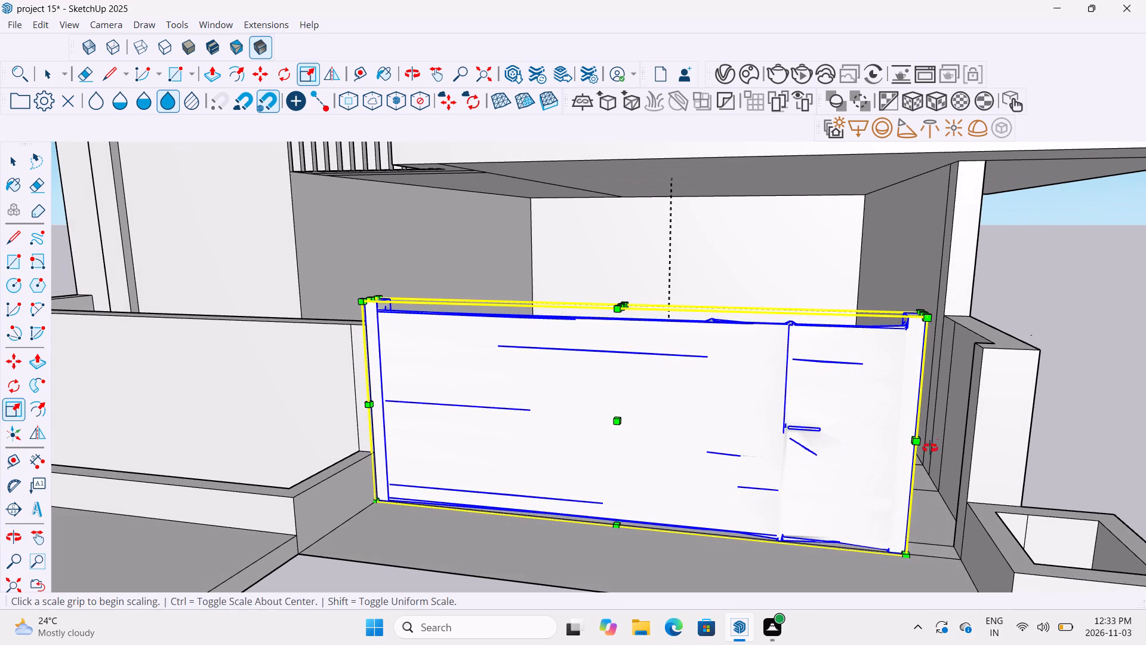
middle_click_drag(930, 448, 723, 417)
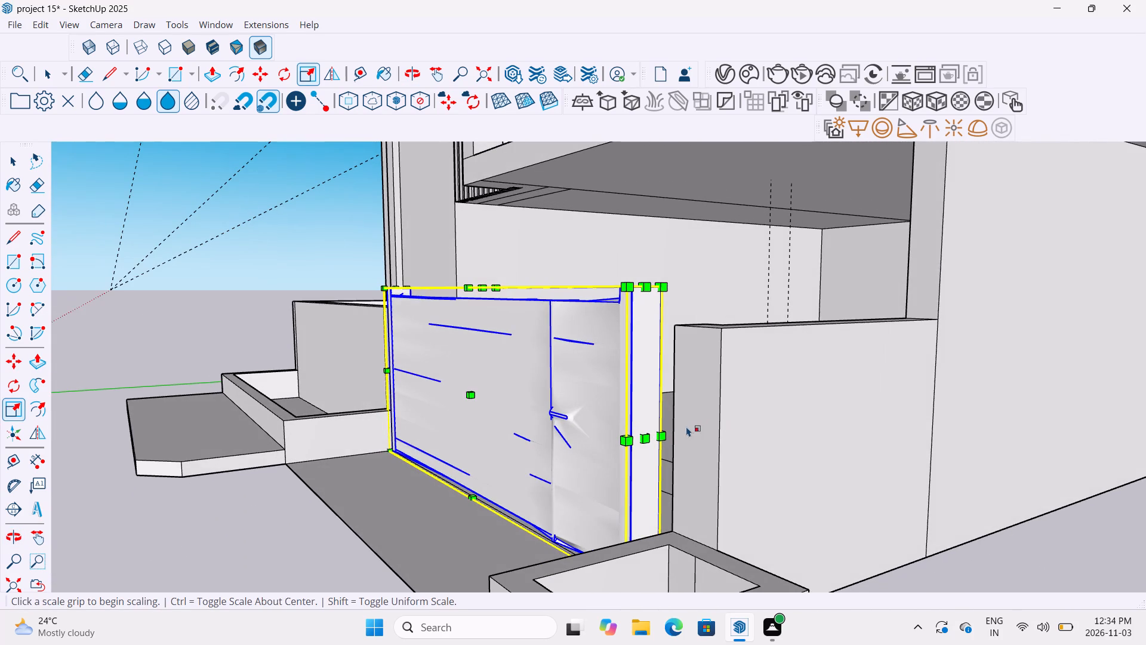
left_click(649, 438)
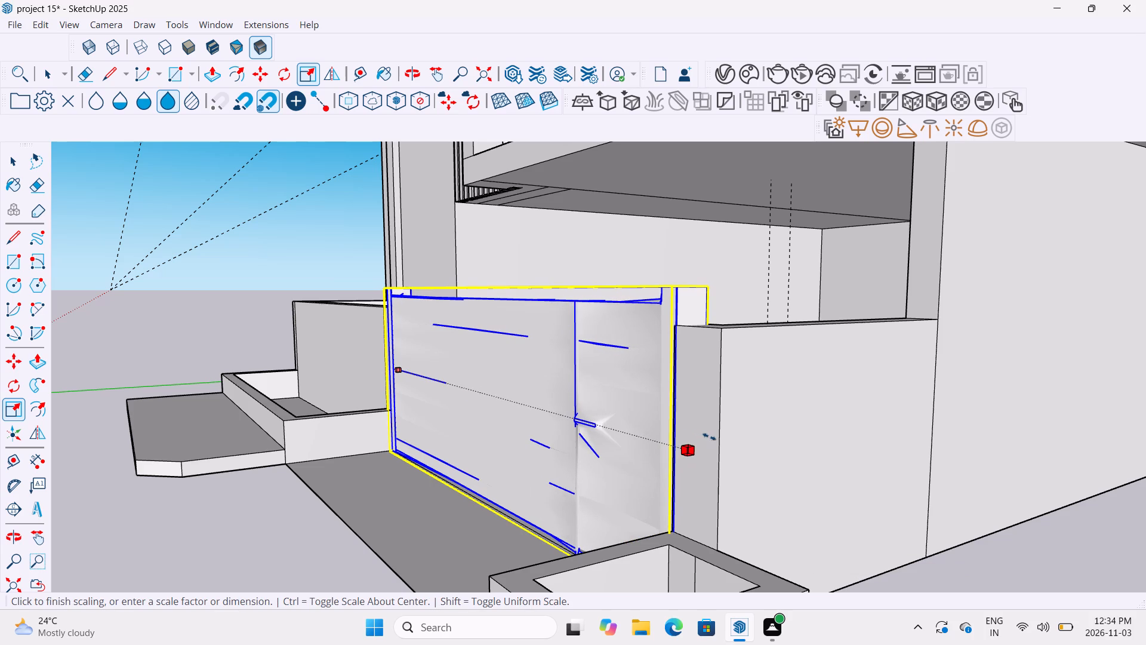
left_click(709, 437)
middle_click_drag(709, 436, 744, 512)
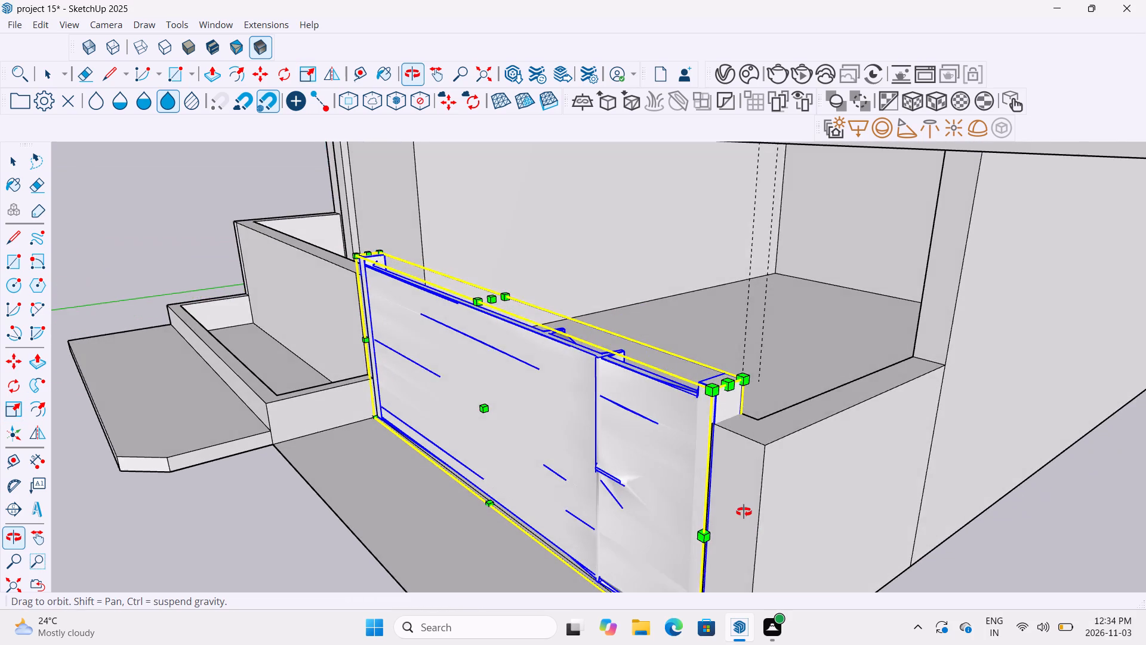
Trim the gate's width slightly at its free end so it sits flush with the adjoining parapet.
middle_click_drag(744, 512, 867, 409)
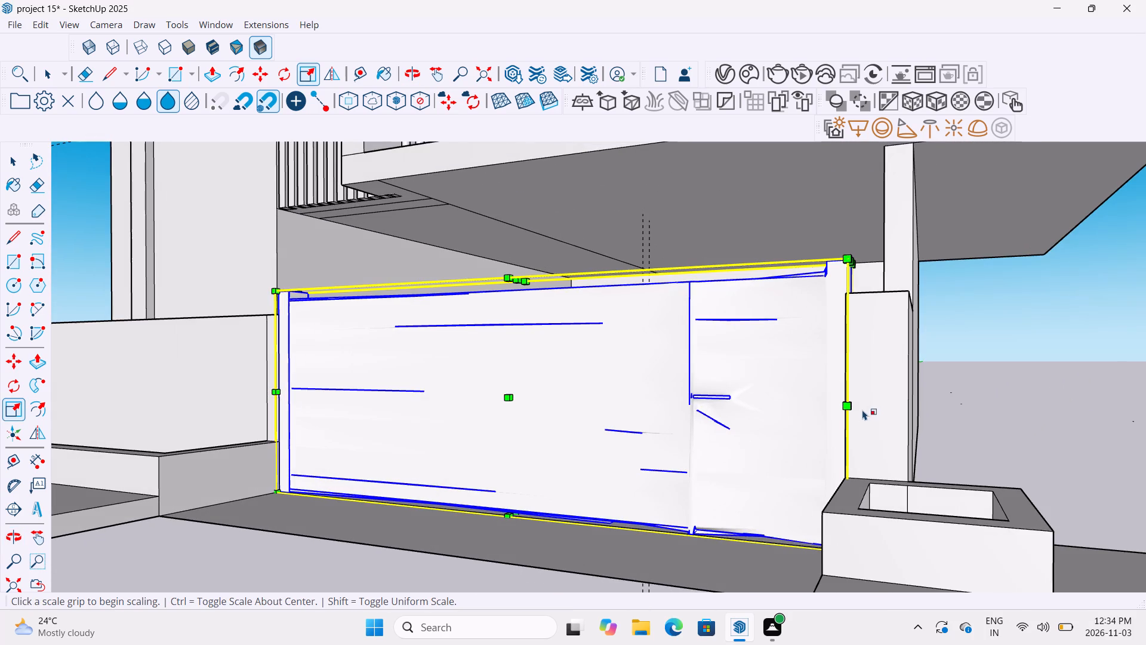
left_click(850, 408)
left_click(842, 408)
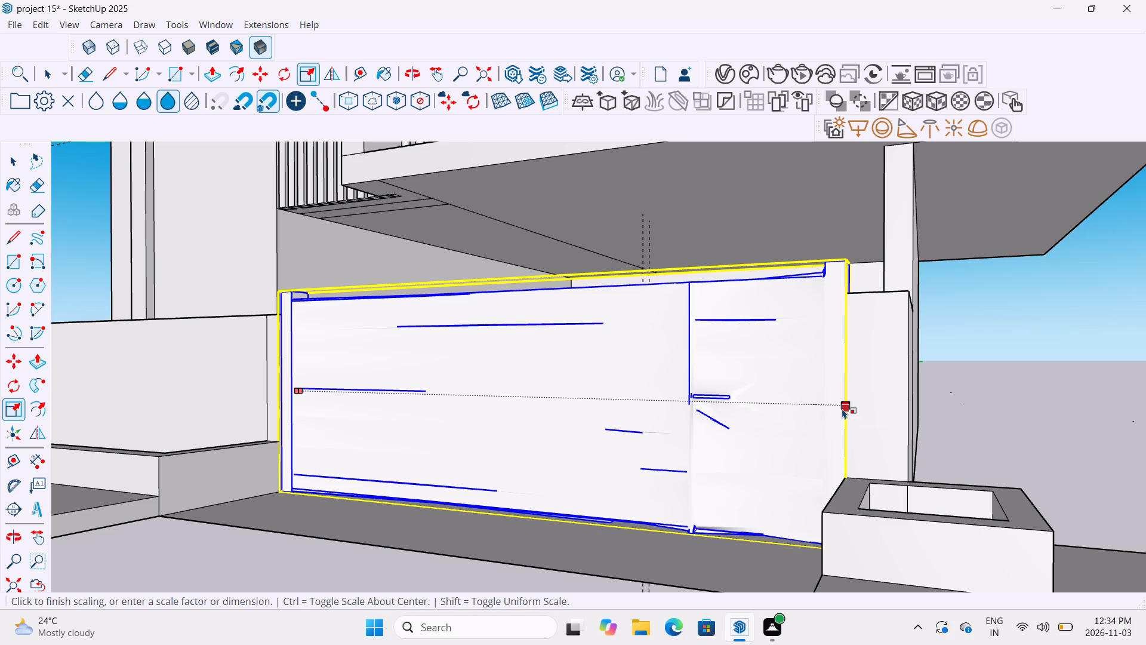
Scale the gate's height down from its top so it lines up with the top of the adjacent parapet.
middle_click_drag(672, 459, 734, 549)
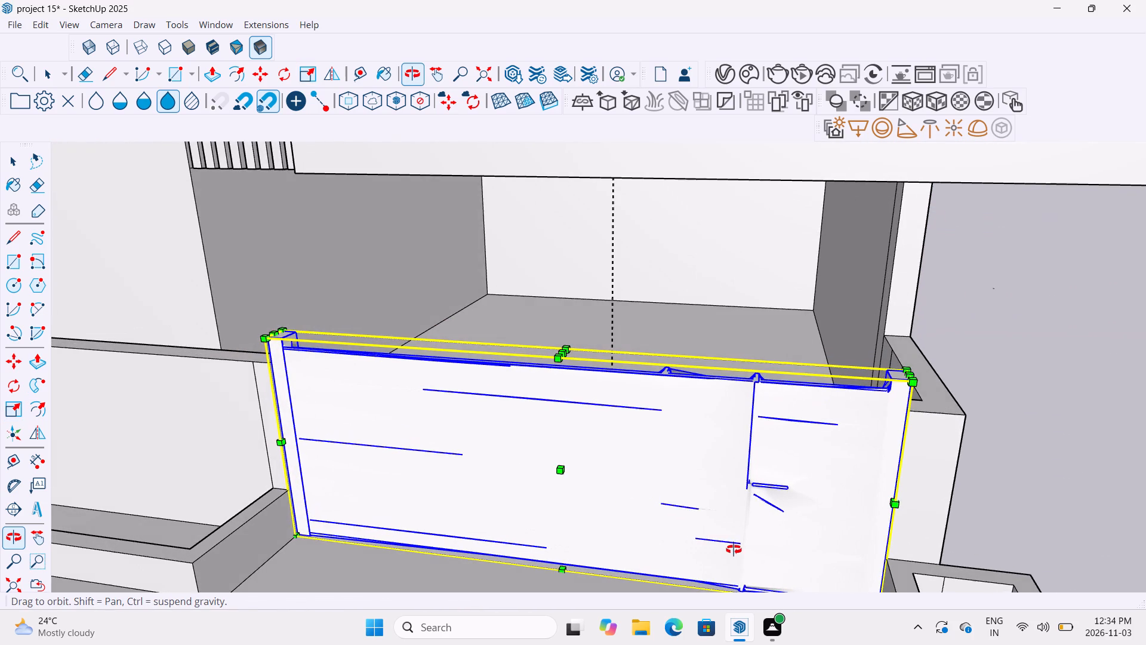
middle_click_drag(734, 549, 734, 549)
middle_click_drag(674, 429, 691, 511)
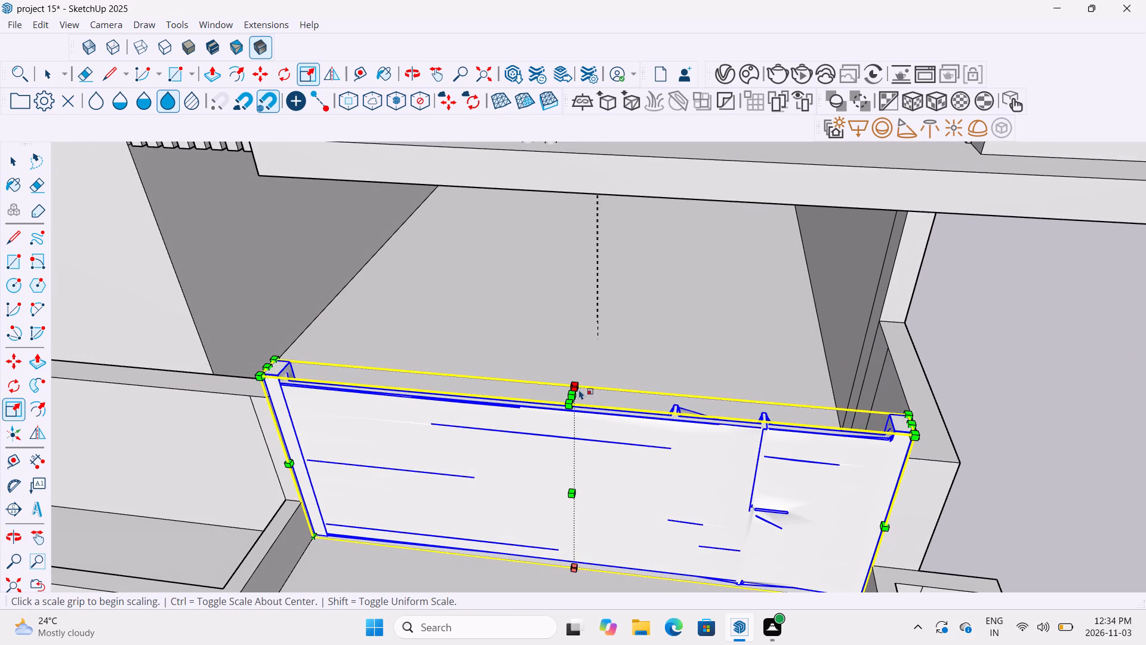
left_click(577, 391)
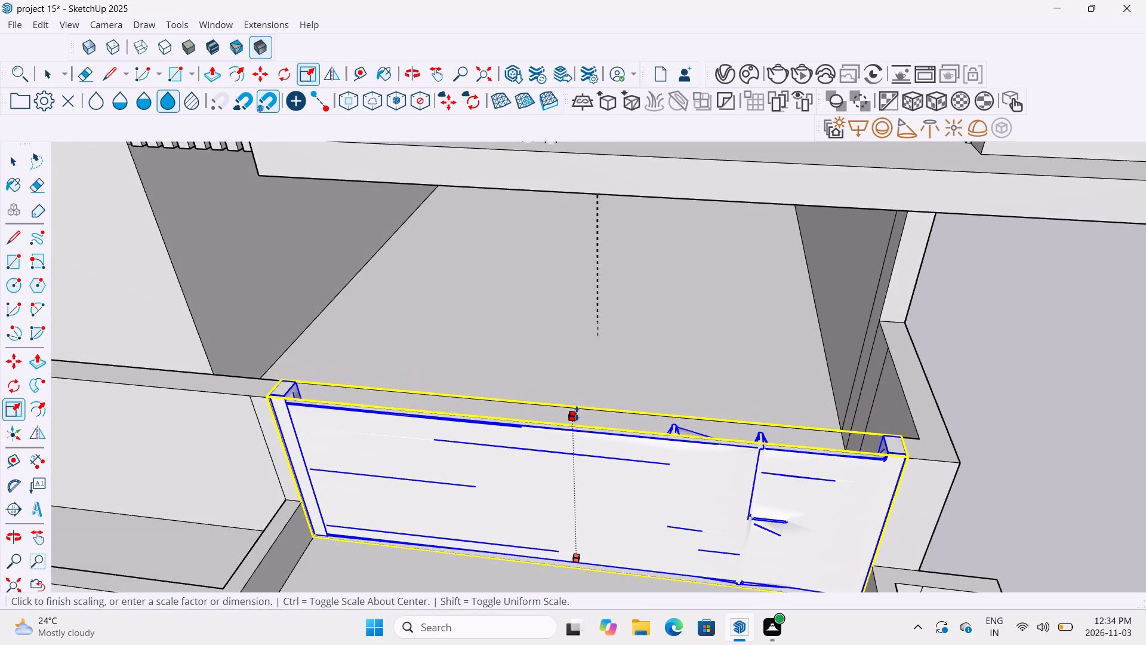
left_click(577, 413)
Examine the fitted gate in its opening and the balconies above it on the front of the house.
middle_click_drag(454, 529, 521, 436)
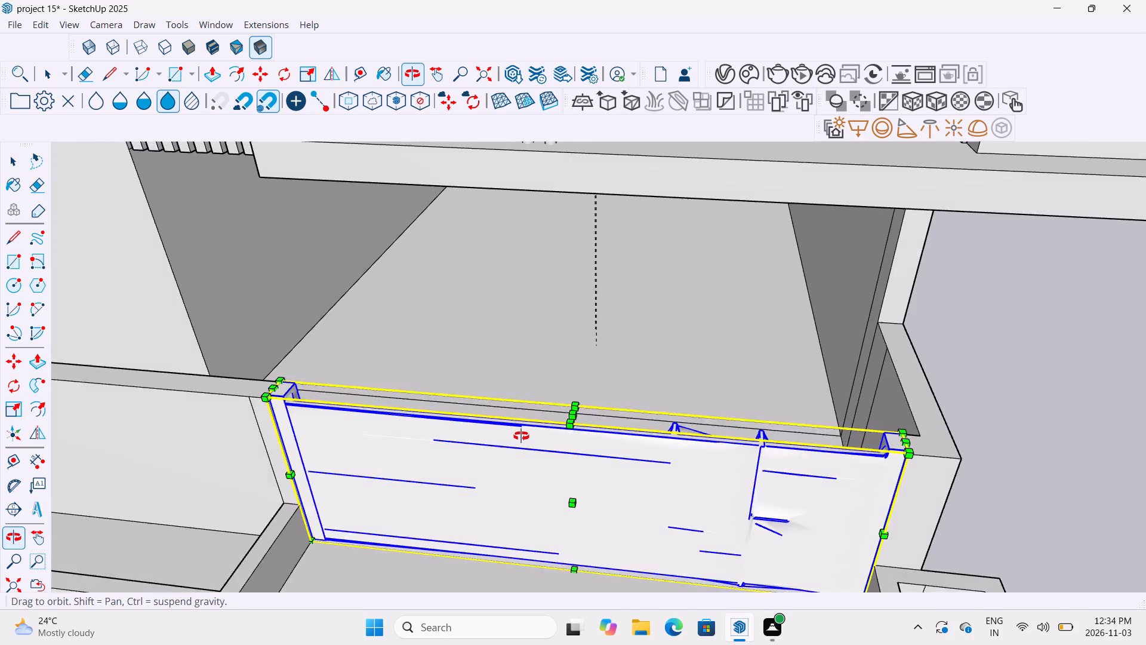
middle_click_drag(521, 436, 525, 431)
scroll(525, 431, "down", 14)
middle_click_drag(809, 423, 775, 407)
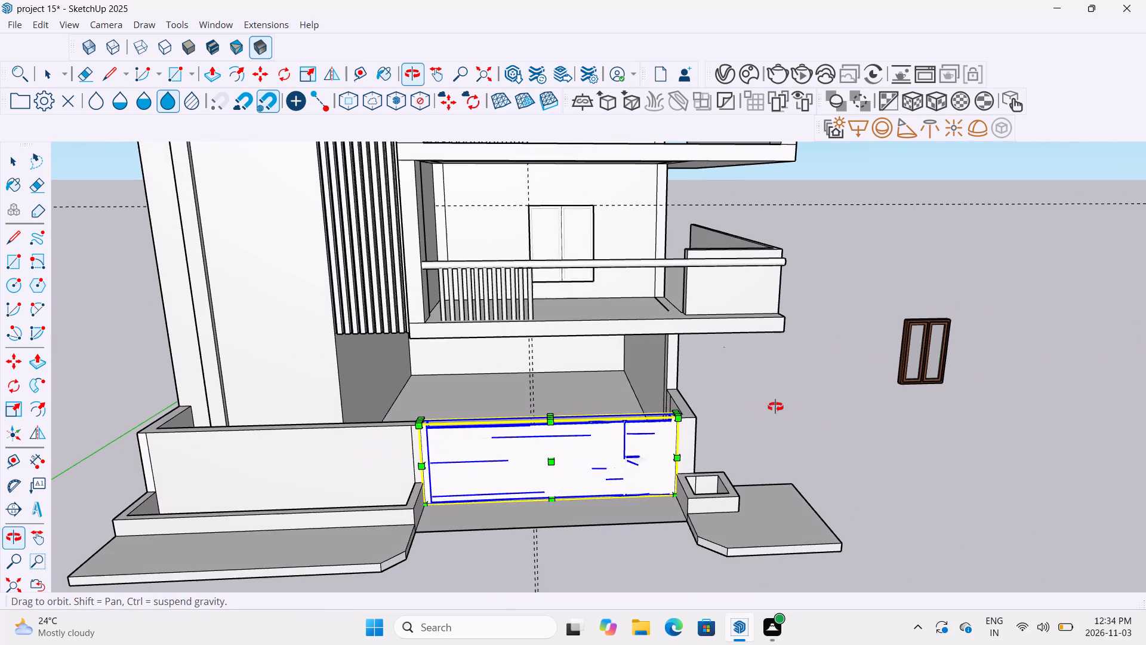
middle_click_drag(775, 407, 756, 401)
scroll(756, 401, "up", 1)
scroll(756, 401, "down", 13)
scroll(734, 235, "up", 6)
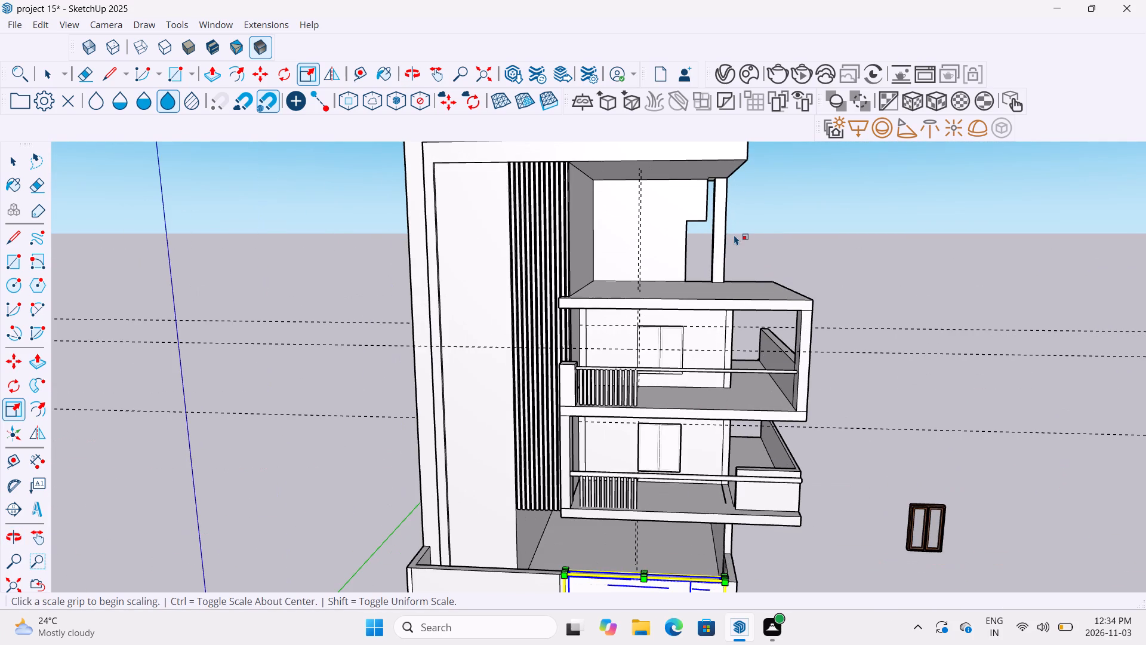
scroll(734, 235, "down", 2)
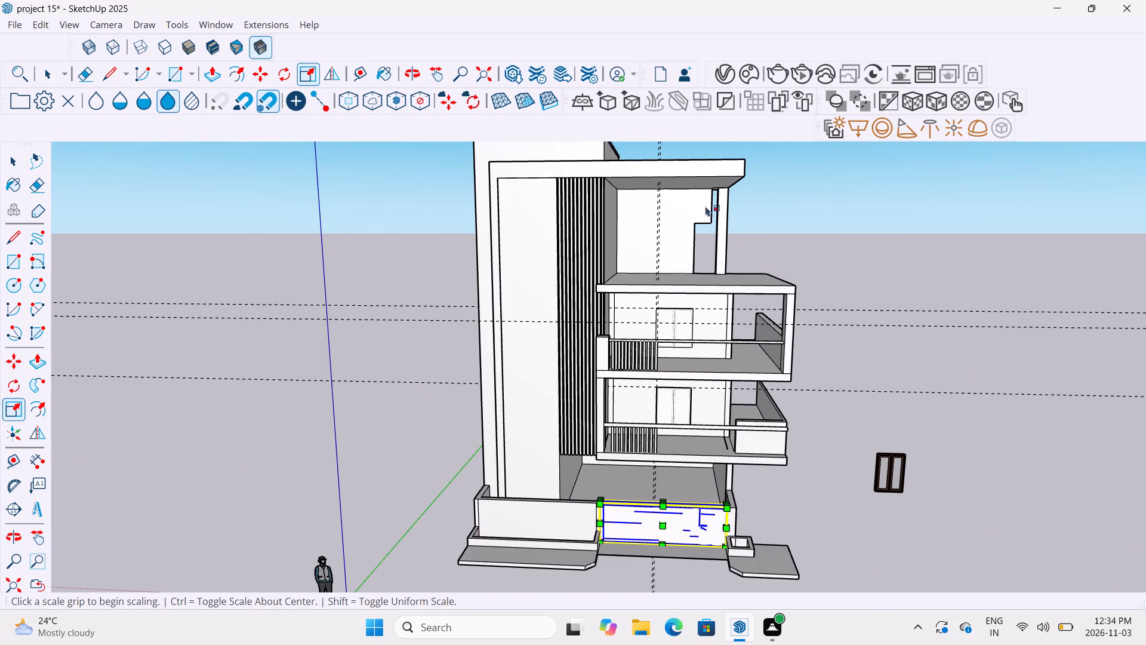
Search the Chaos Cosmos library for glass, clear the search, browse the assets and close the browser.
left_click(747, 73)
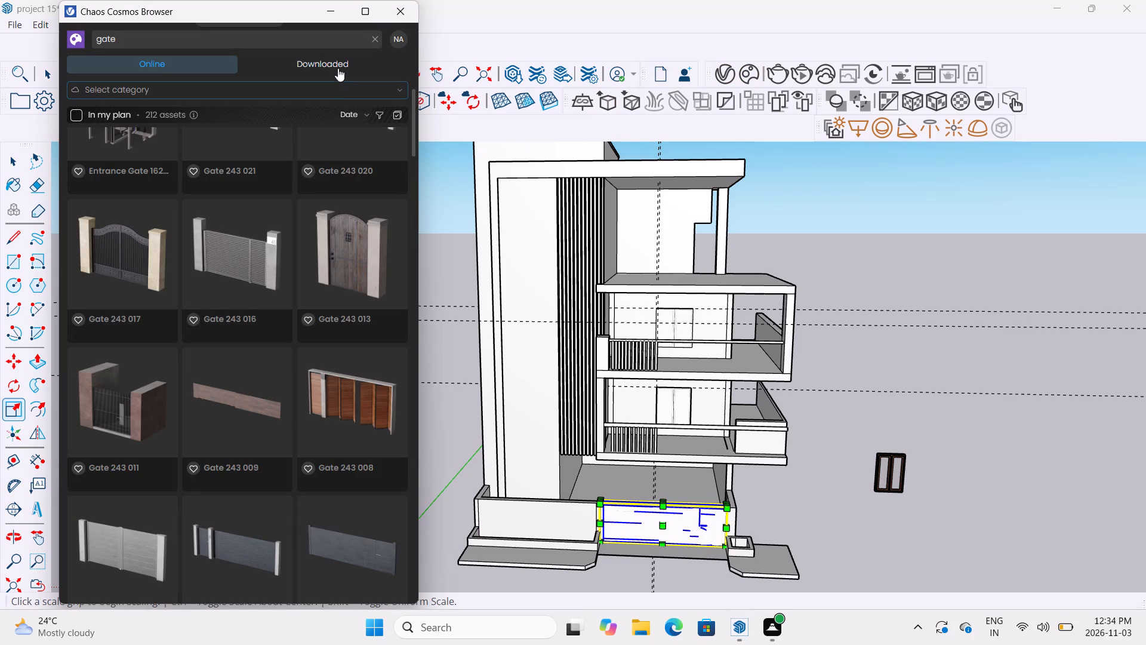
left_click(371, 40)
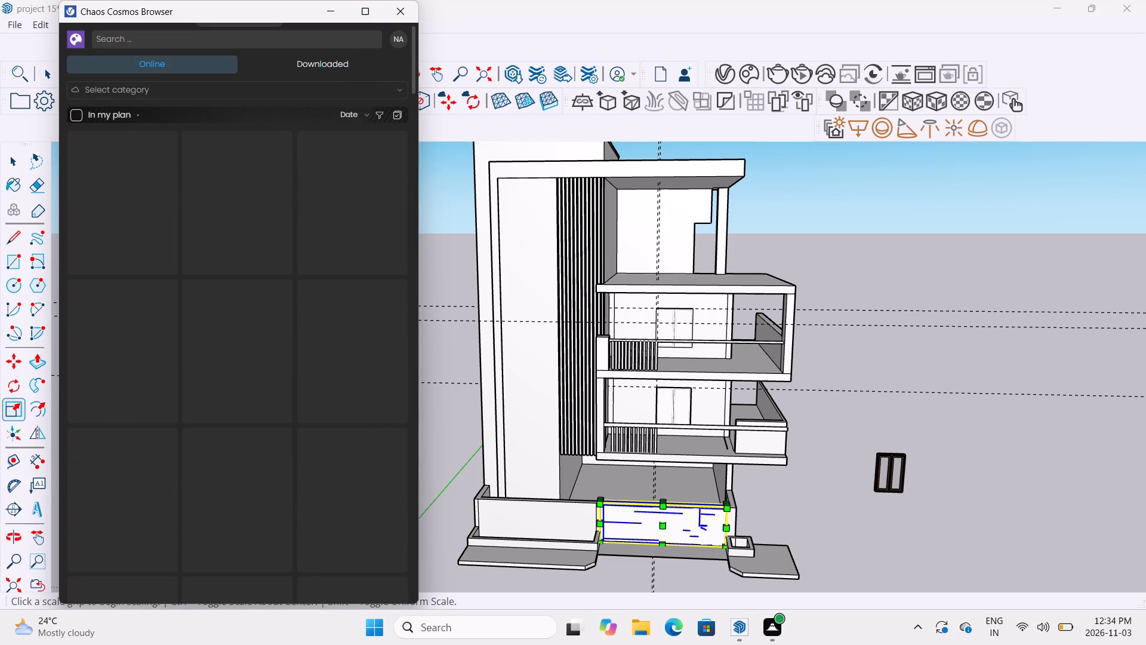
type("glass")
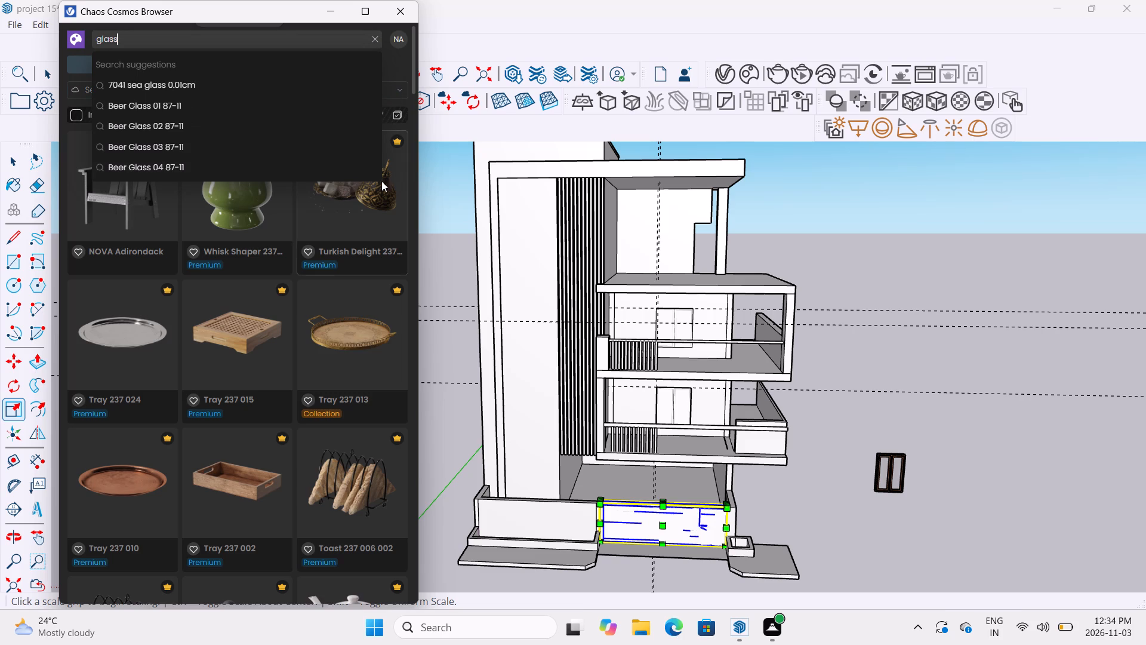
key("Return")
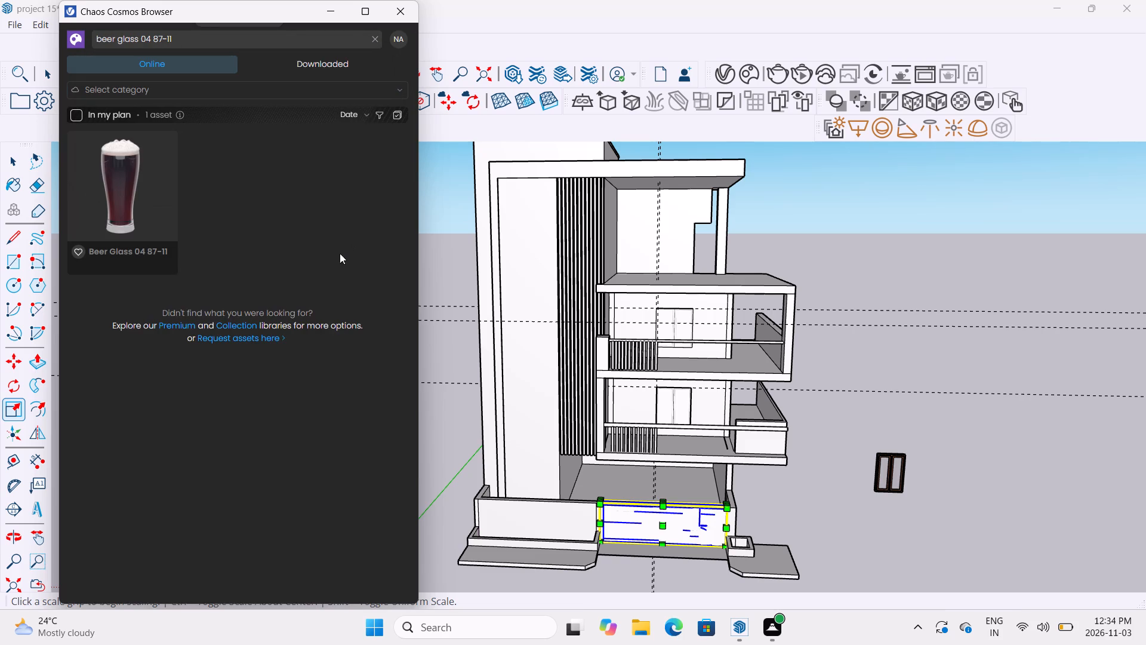
left_click(378, 42)
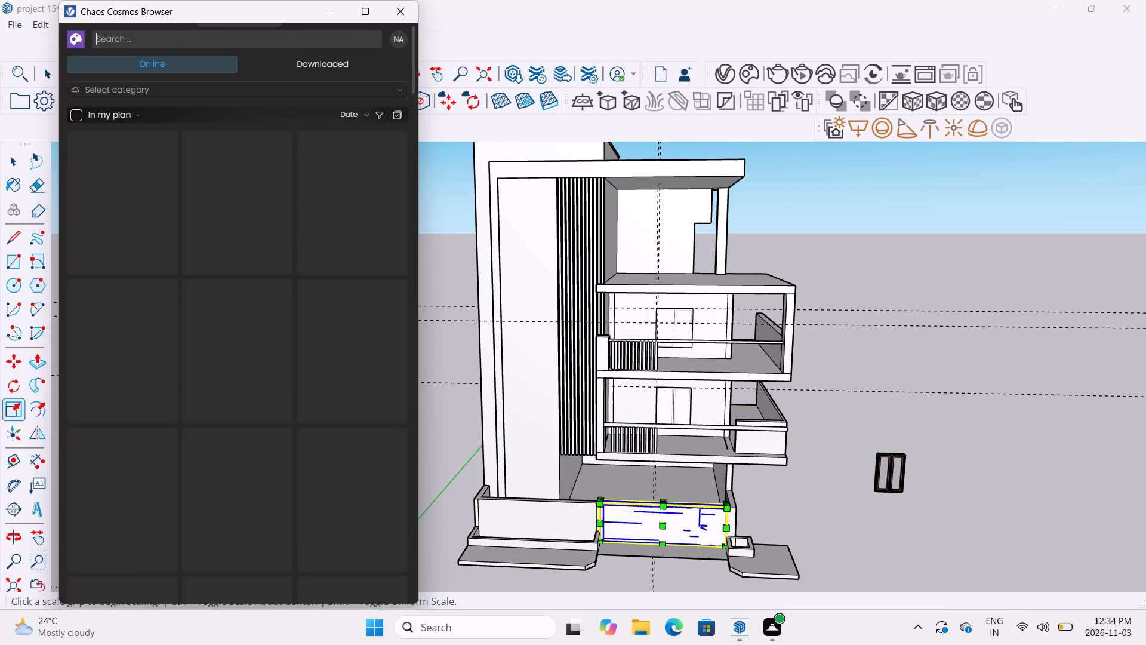
scroll(232, 207, "down", 5)
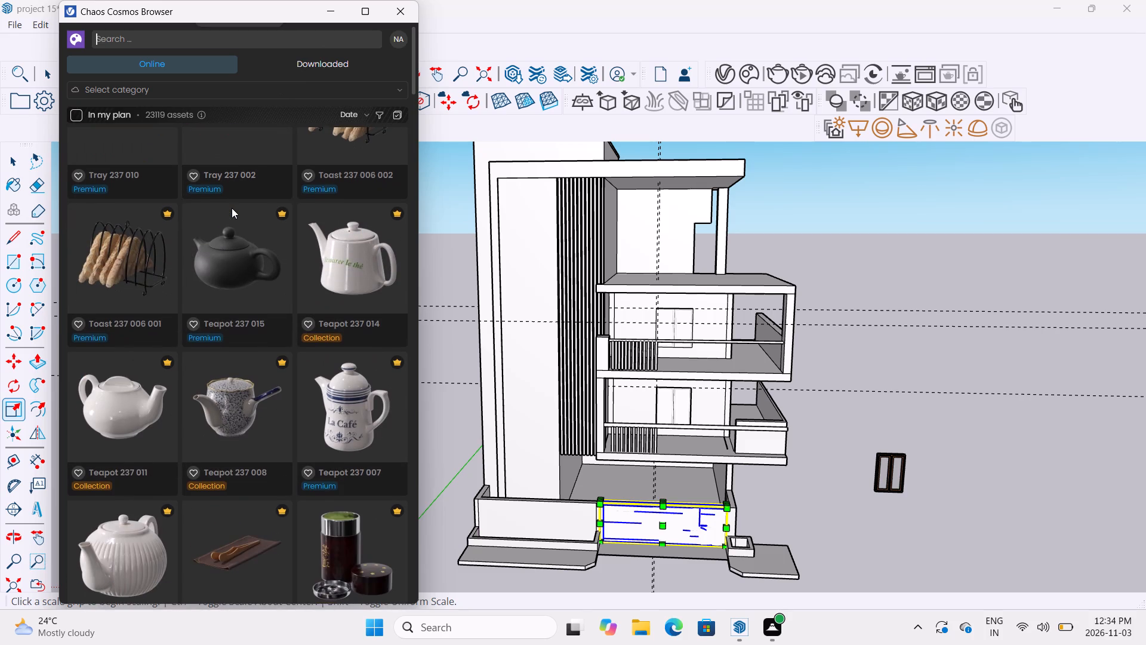
left_click(398, 20)
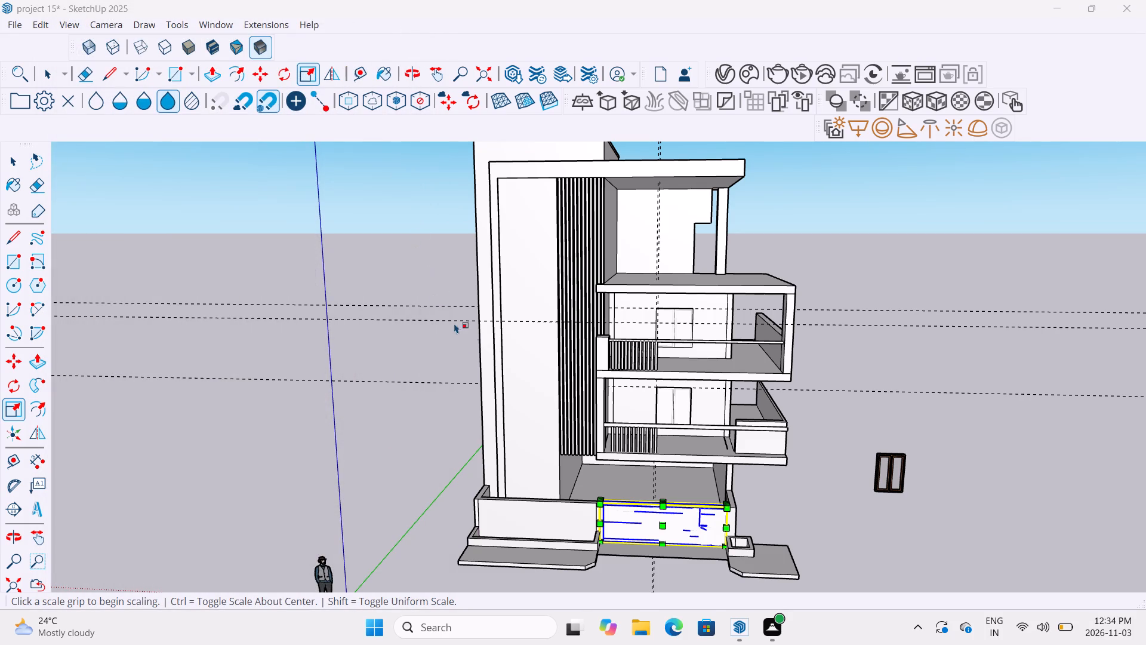
Draw a vertical line down the front parapet's outer face to its base, just beside the gate on the louvred-wall side.
middle_click_drag(490, 404, 530, 535)
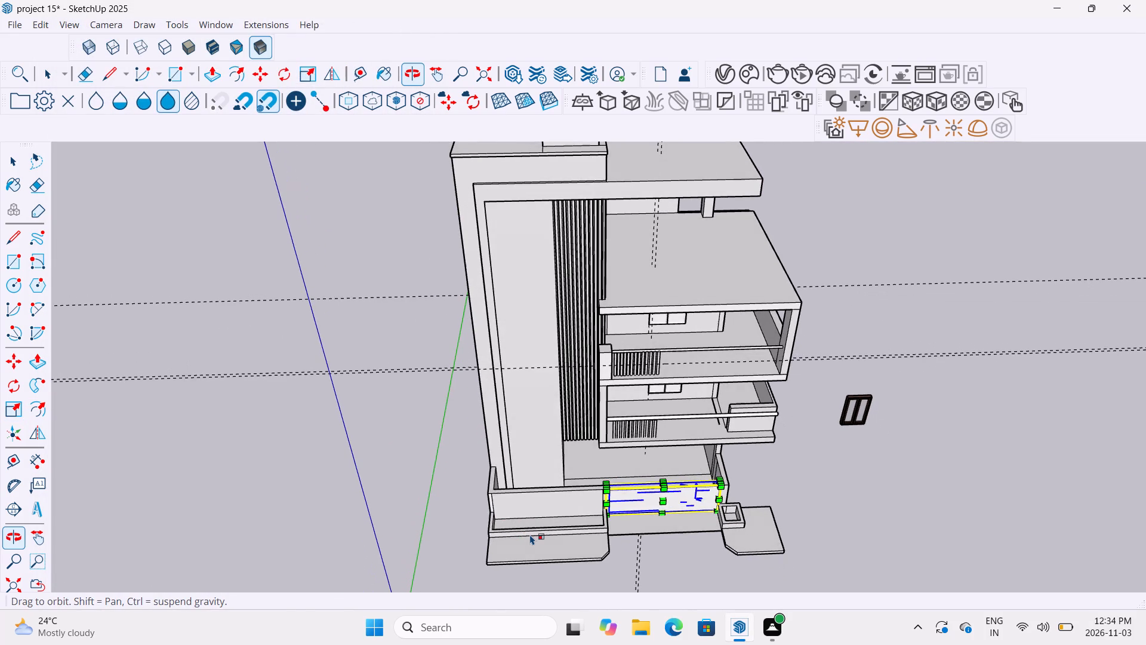
scroll(541, 524, "up", 7)
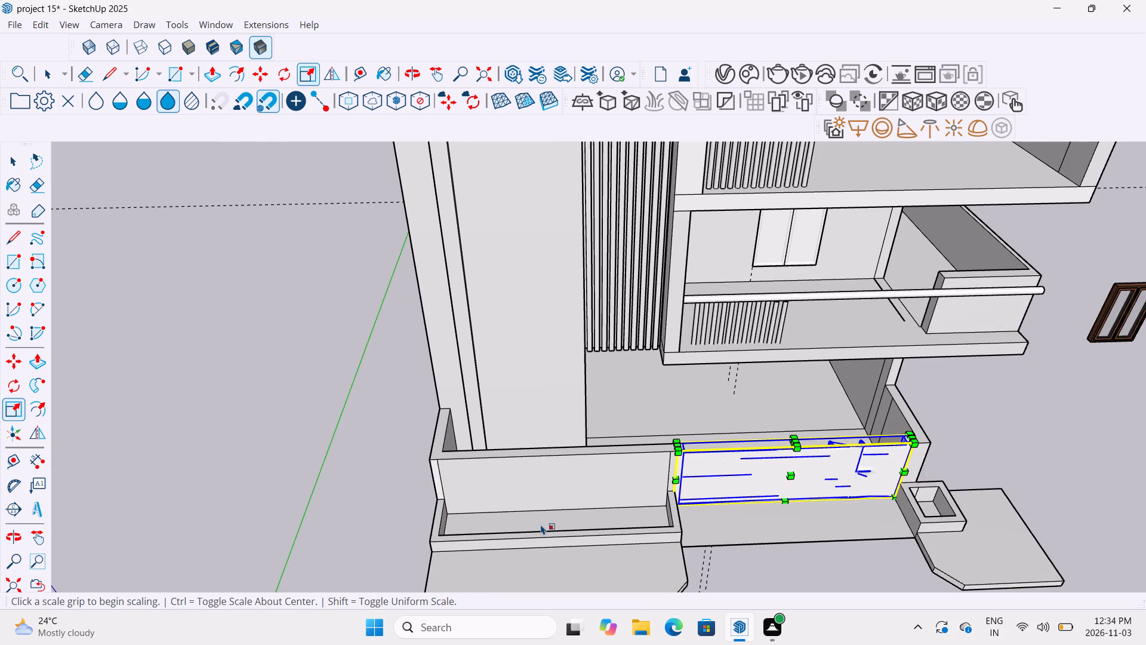
scroll(541, 524, "up", 1)
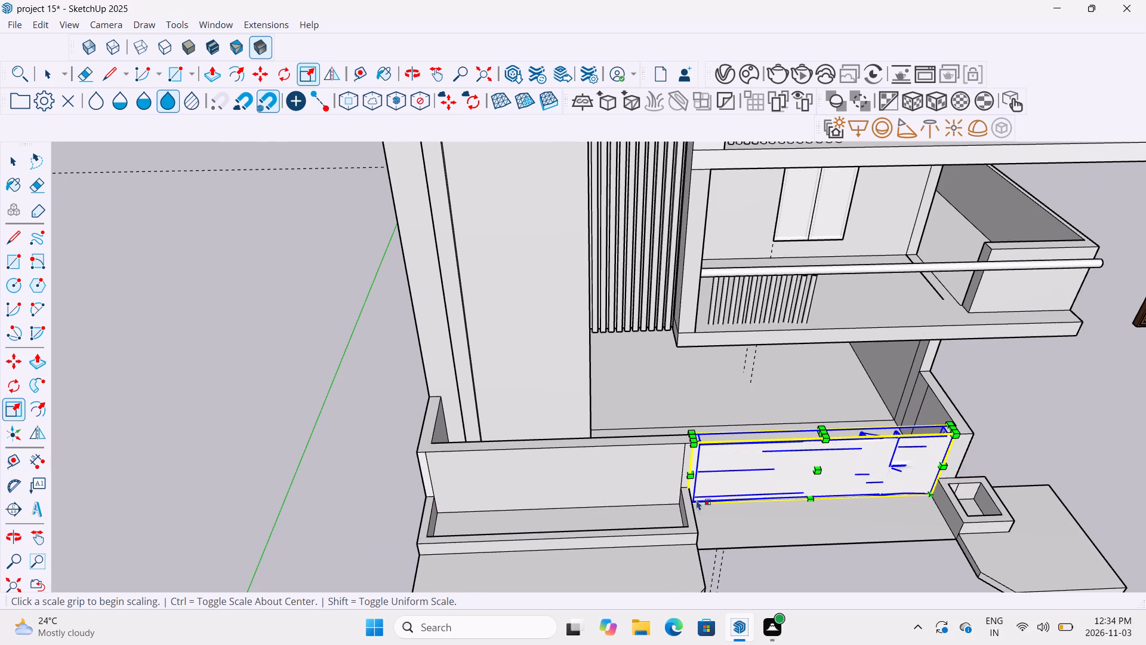
scroll(704, 497, "down", 5)
middle_click_drag(753, 518, 718, 482)
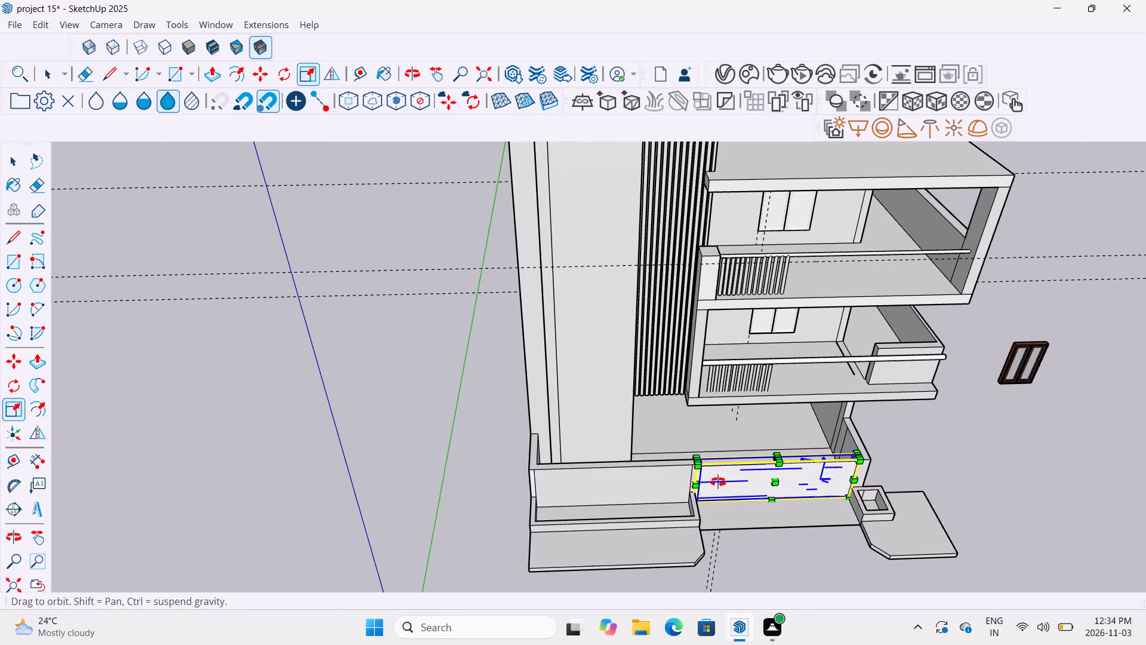
middle_click_drag(718, 482, 709, 475)
scroll(689, 505, "up", 17)
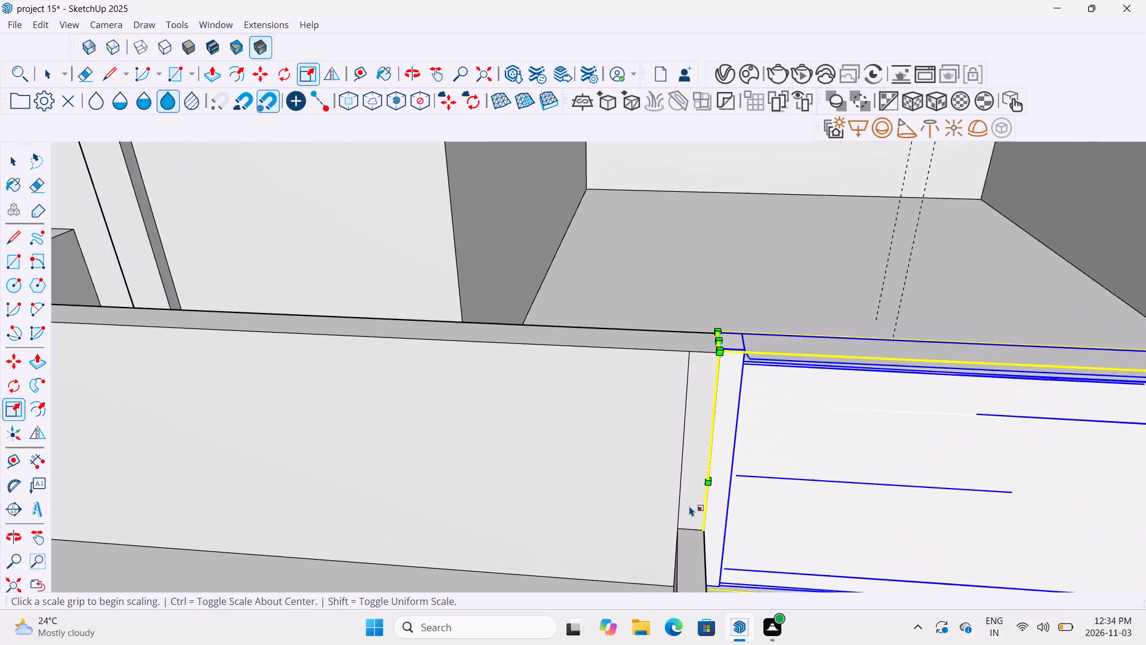
scroll(689, 506, "up", 2)
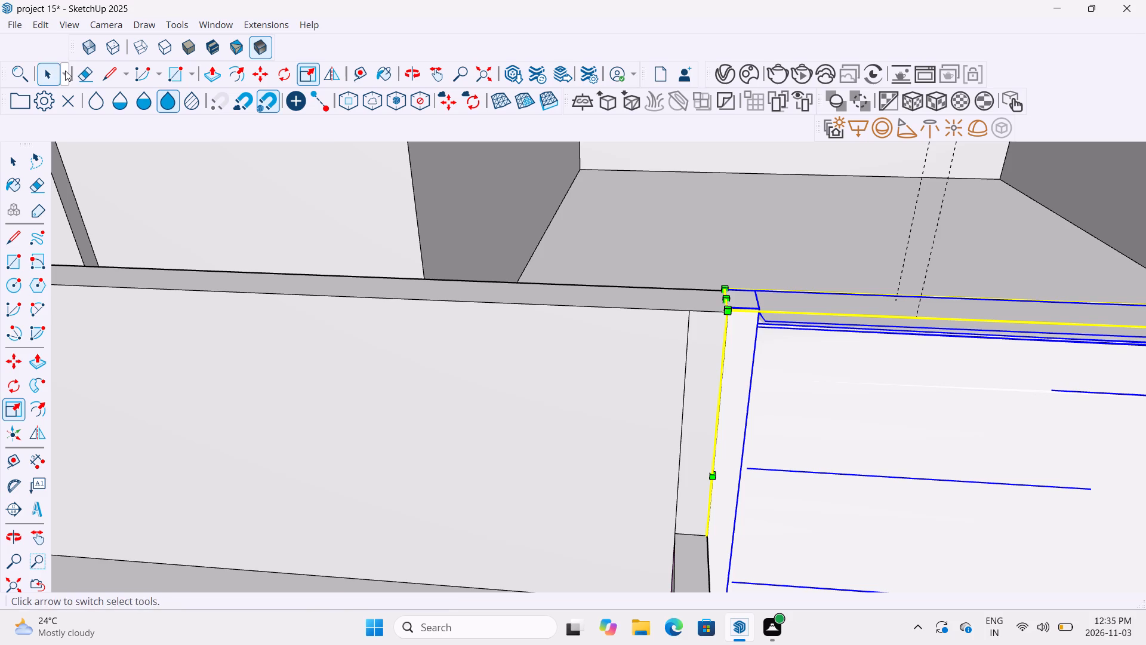
left_click(99, 71)
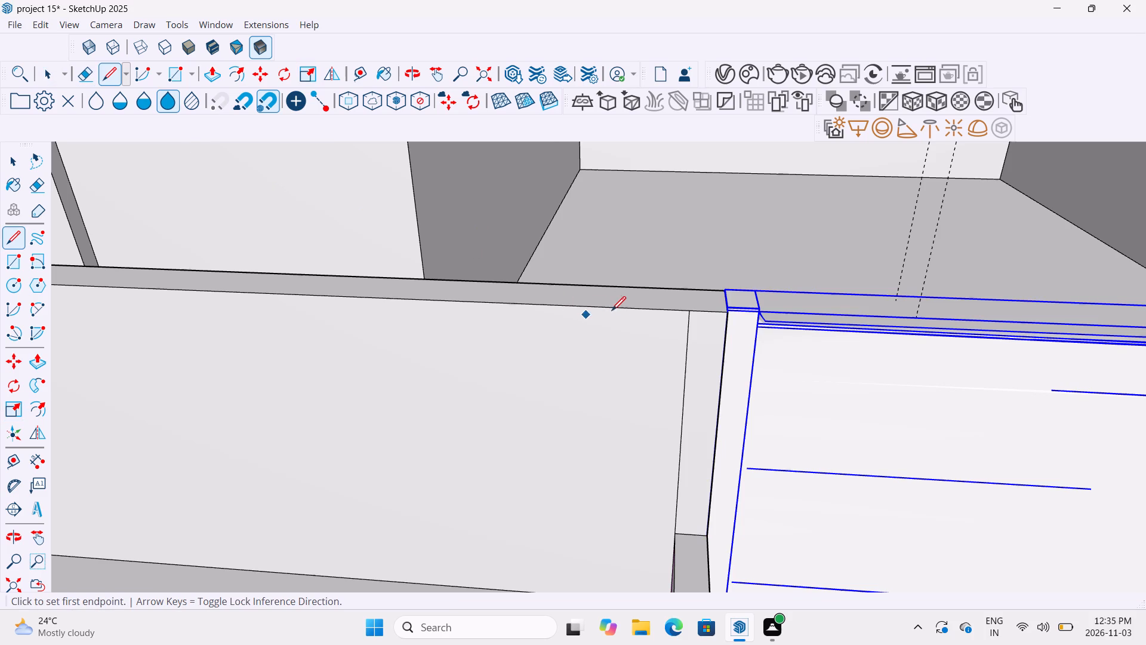
left_click(621, 313)
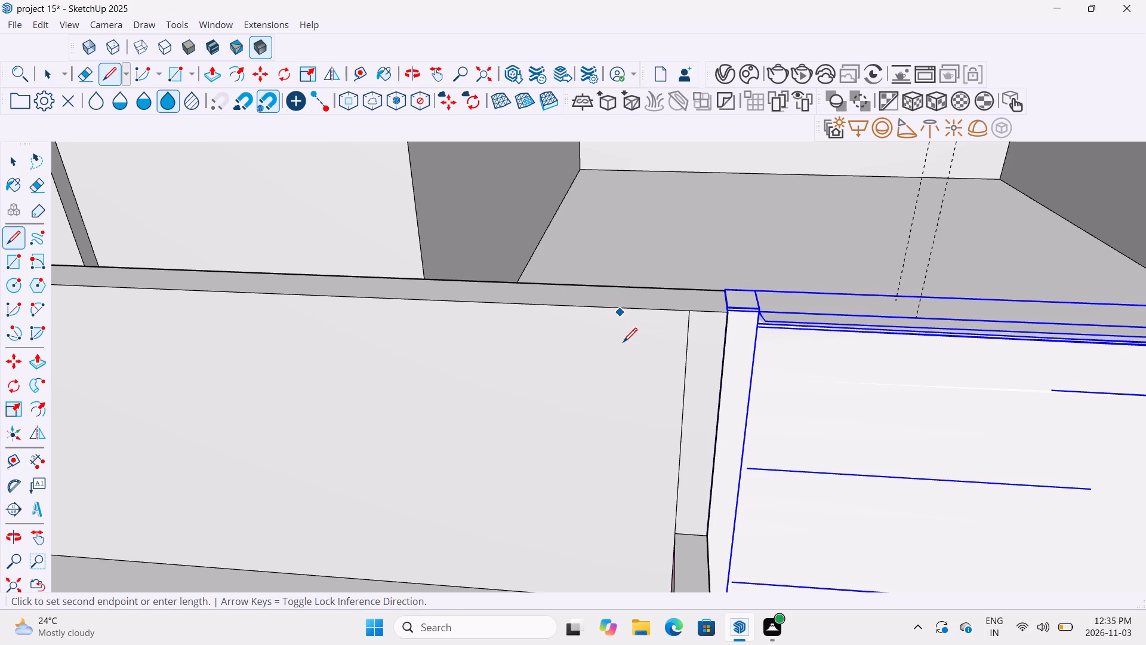
scroll(623, 447, "down", 6)
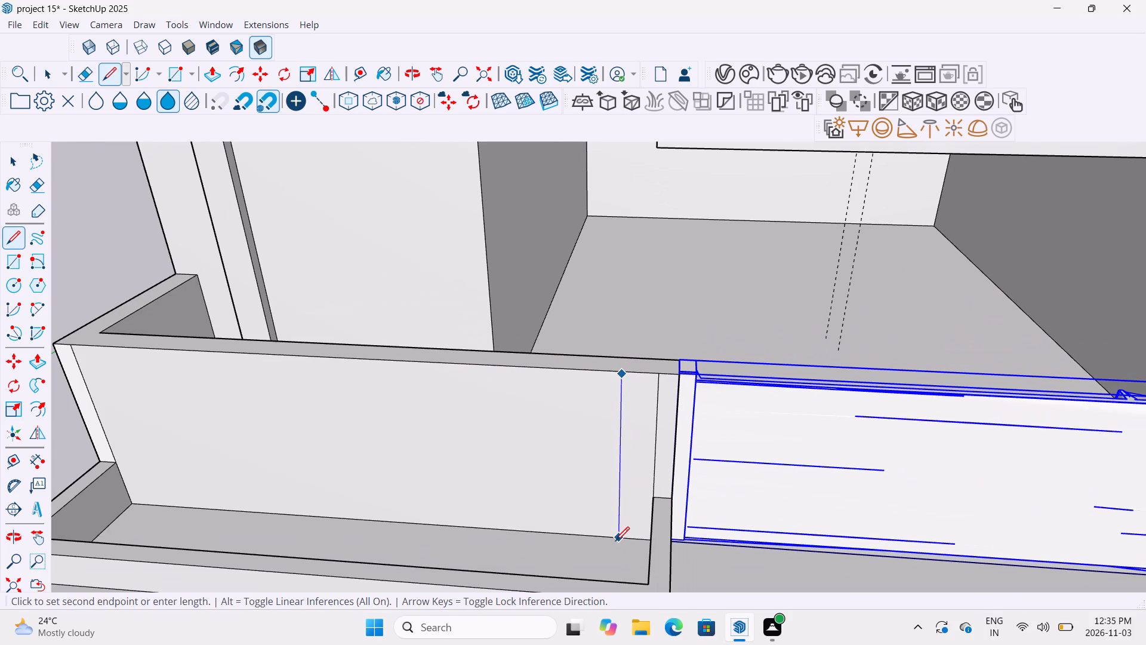
scroll(615, 542, "up", 11)
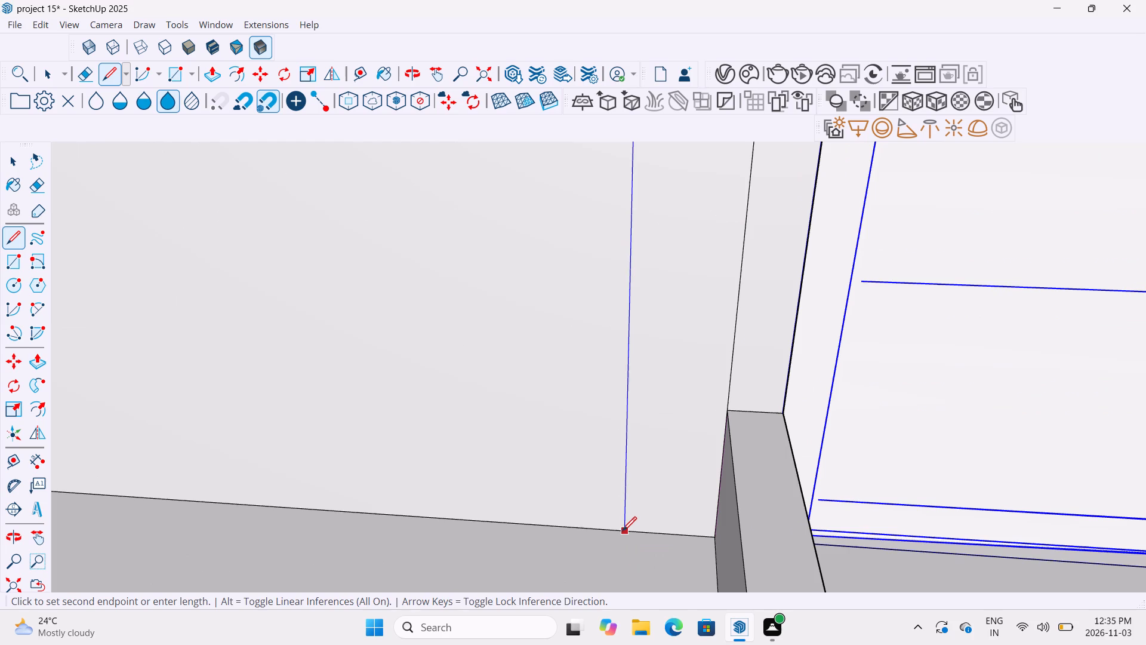
left_click(623, 532)
scroll(677, 459, "down", 5)
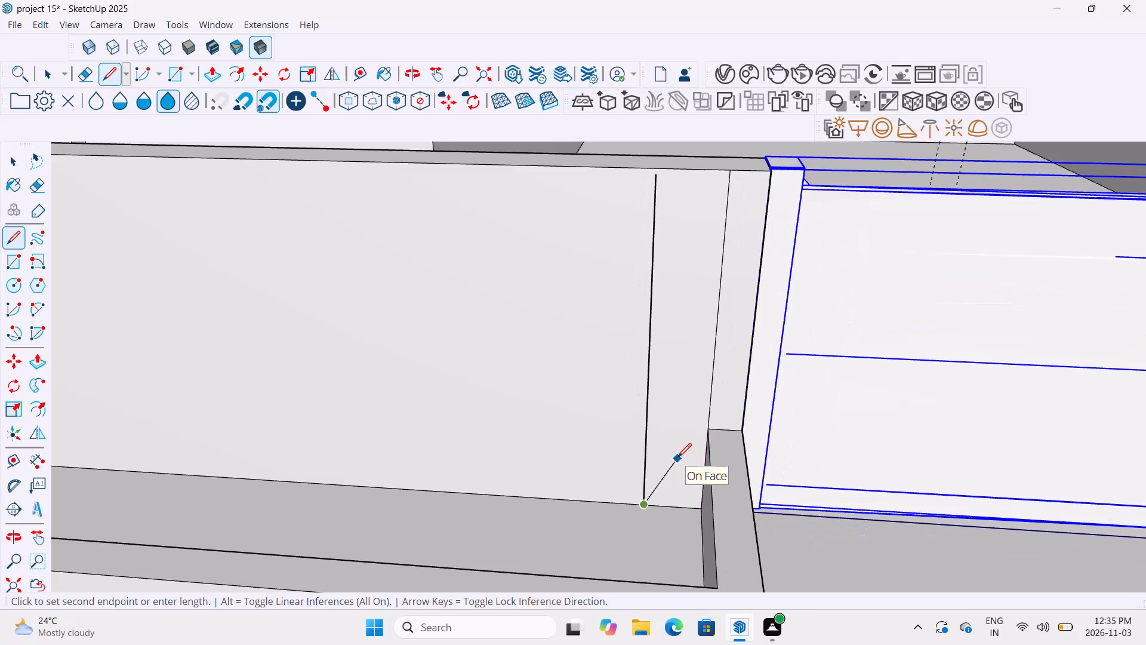
scroll(677, 459, "down", 1)
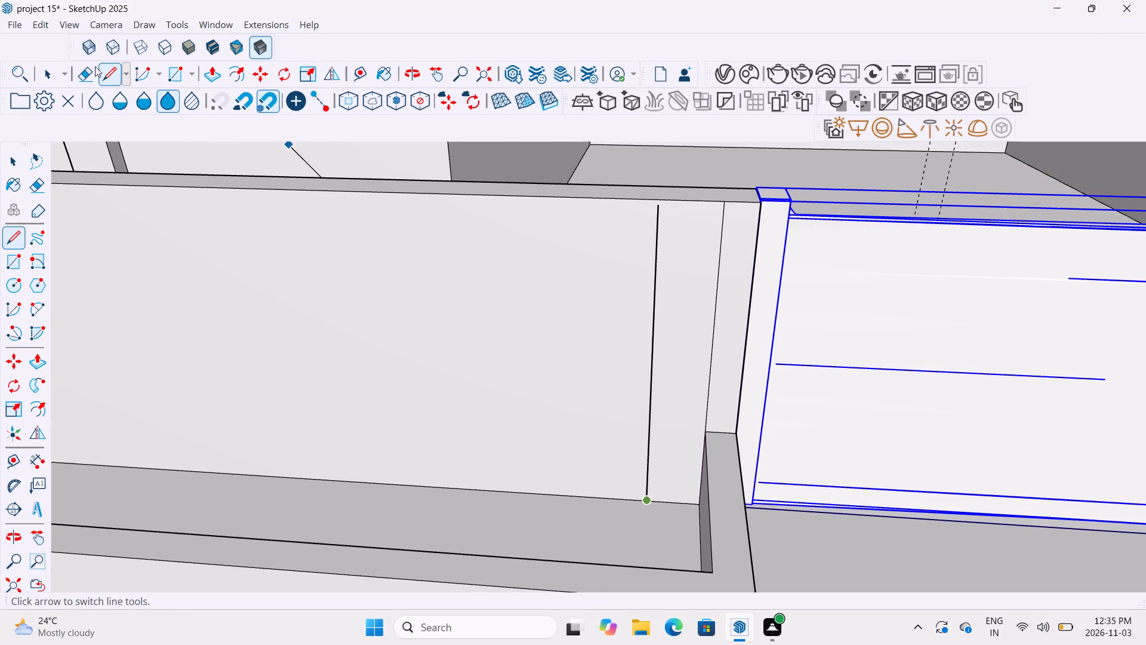
Erase the existing vertical edge between the new line and the gate on the parapet face.
left_click(90, 69)
left_click_drag(708, 262, 722, 276)
Extend the vertical line's upper end to the parapet's top edge to split off the strip beside the gate.
scroll(617, 325, "up", 6)
scroll(617, 316, "down", 6)
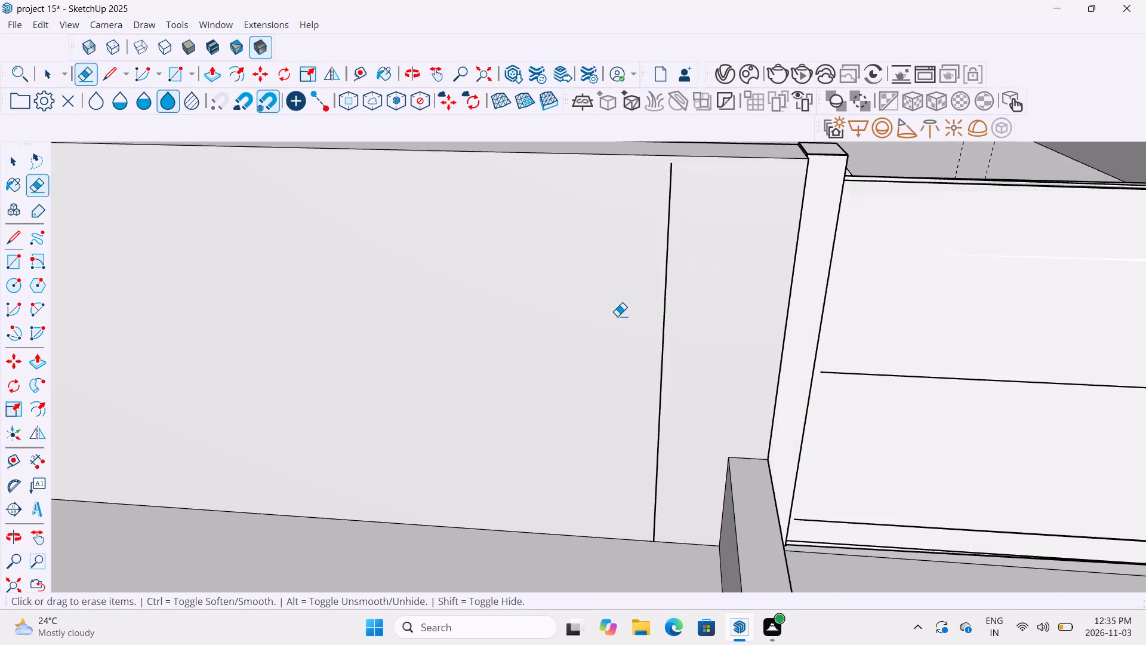
scroll(617, 316, "down", 2)
left_click(119, 82)
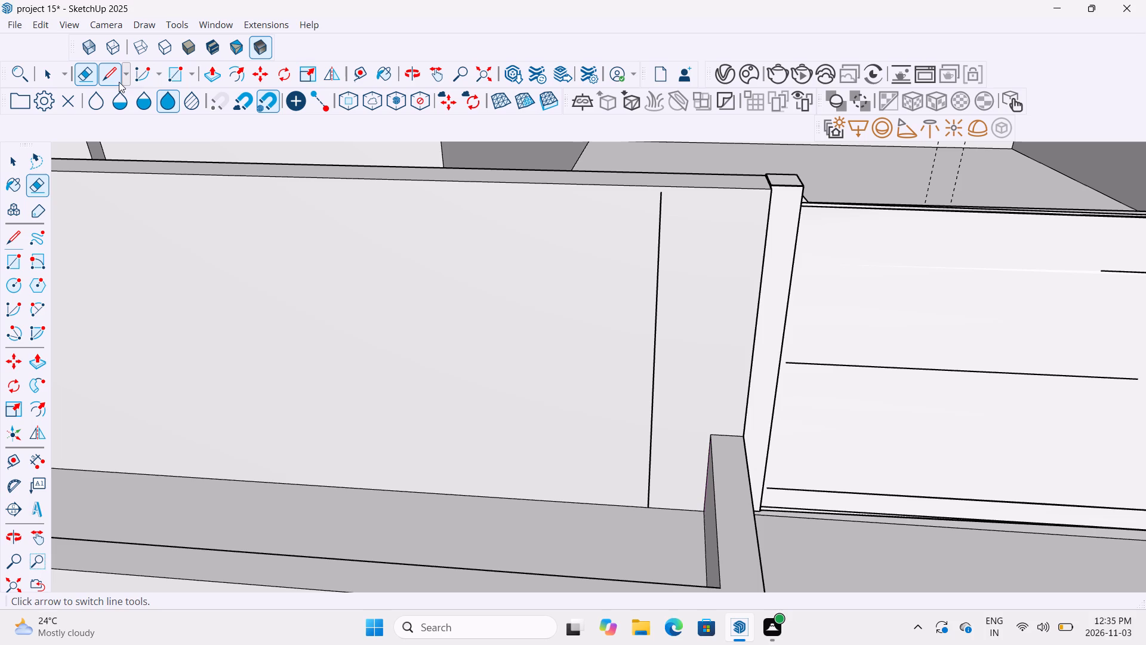
left_click(664, 194)
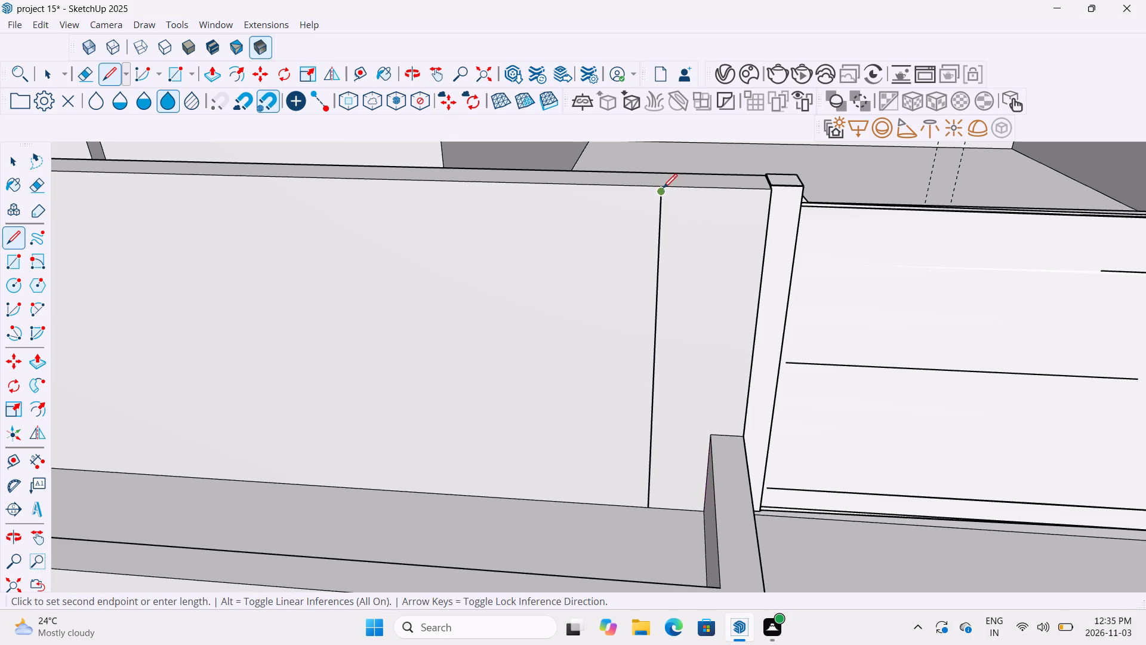
scroll(663, 186, "up", 10)
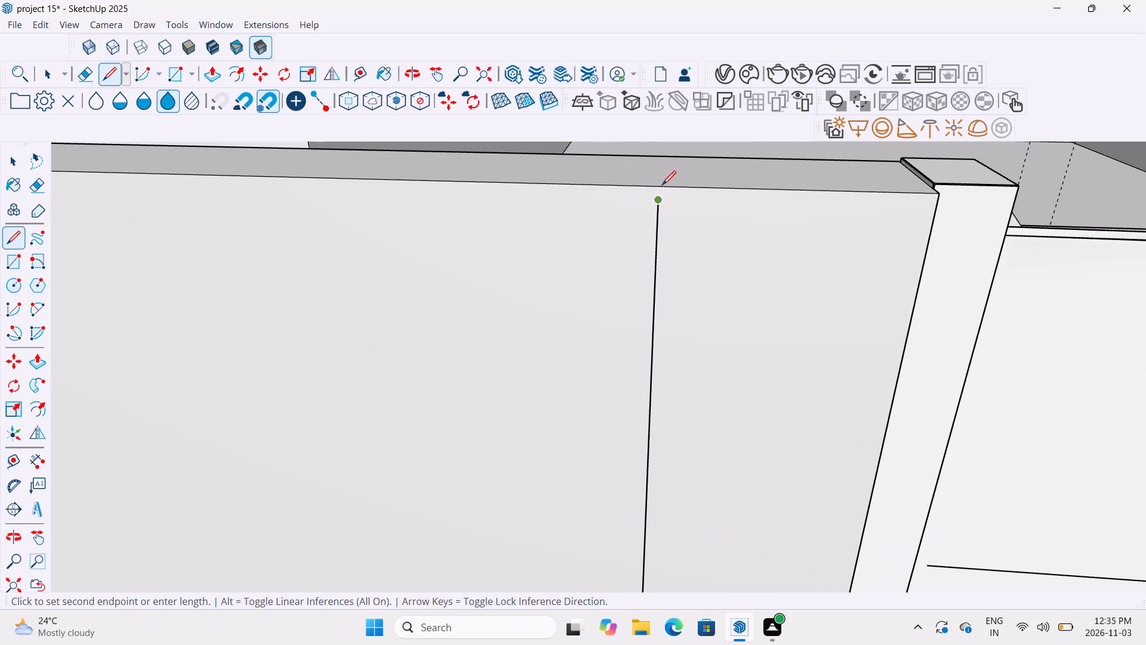
left_click(661, 187)
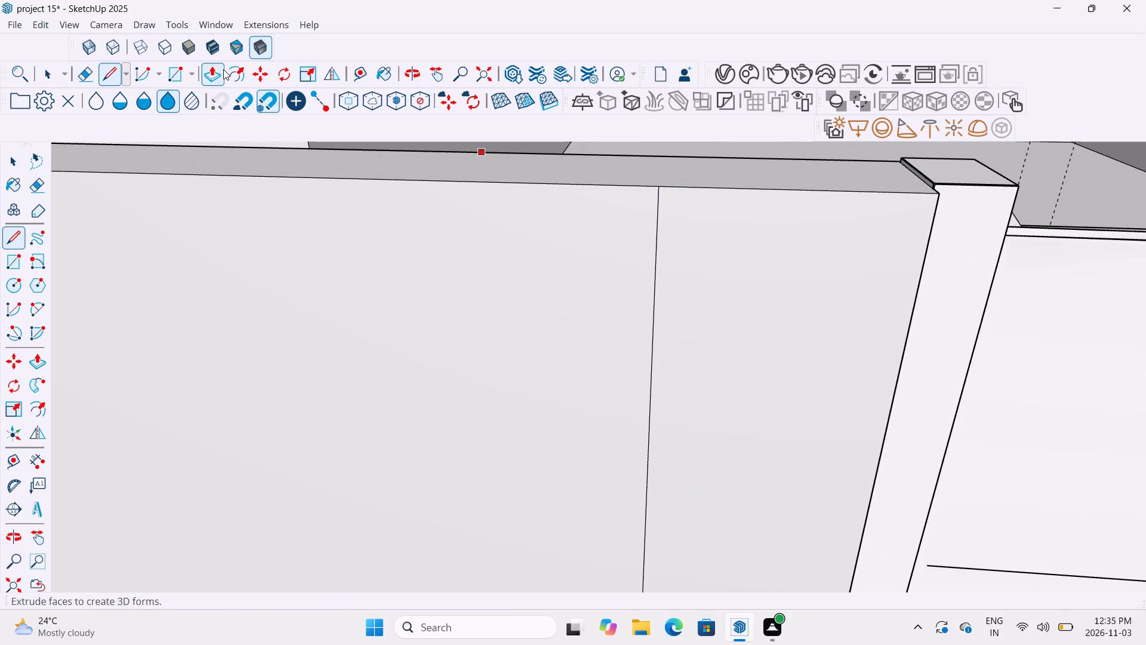
Push/Pull the strip beside the gate outward from the parapet face to form a projecting gate pillar.
left_click(218, 70)
left_click(779, 267)
scroll(783, 276, "down", 13)
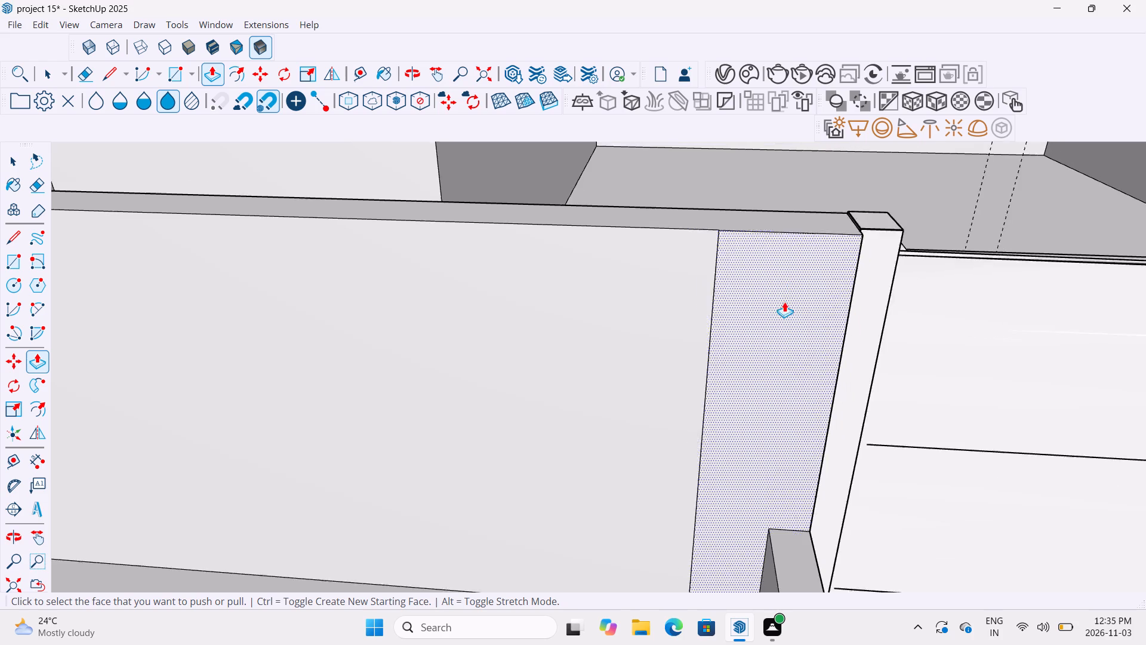
left_click_drag(783, 389, 801, 411)
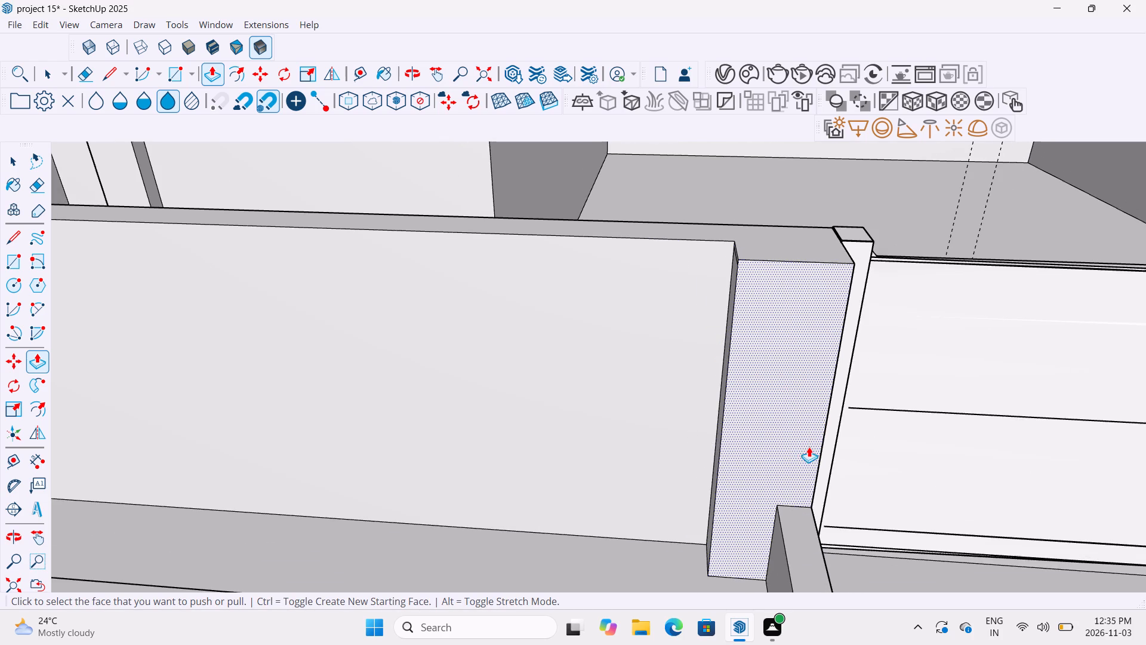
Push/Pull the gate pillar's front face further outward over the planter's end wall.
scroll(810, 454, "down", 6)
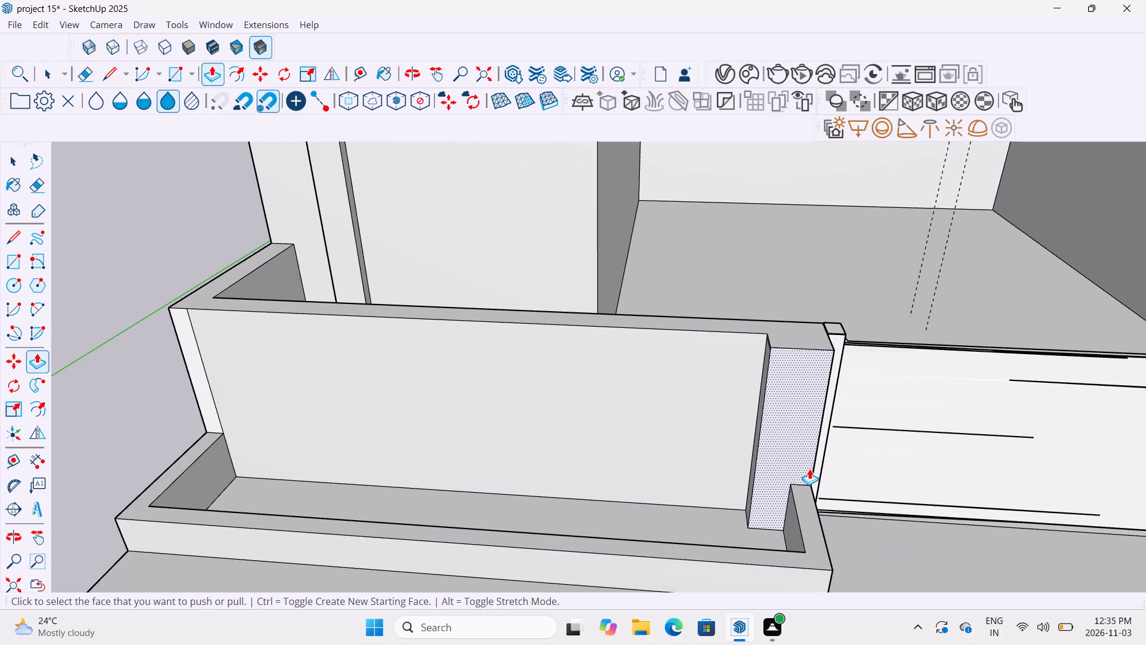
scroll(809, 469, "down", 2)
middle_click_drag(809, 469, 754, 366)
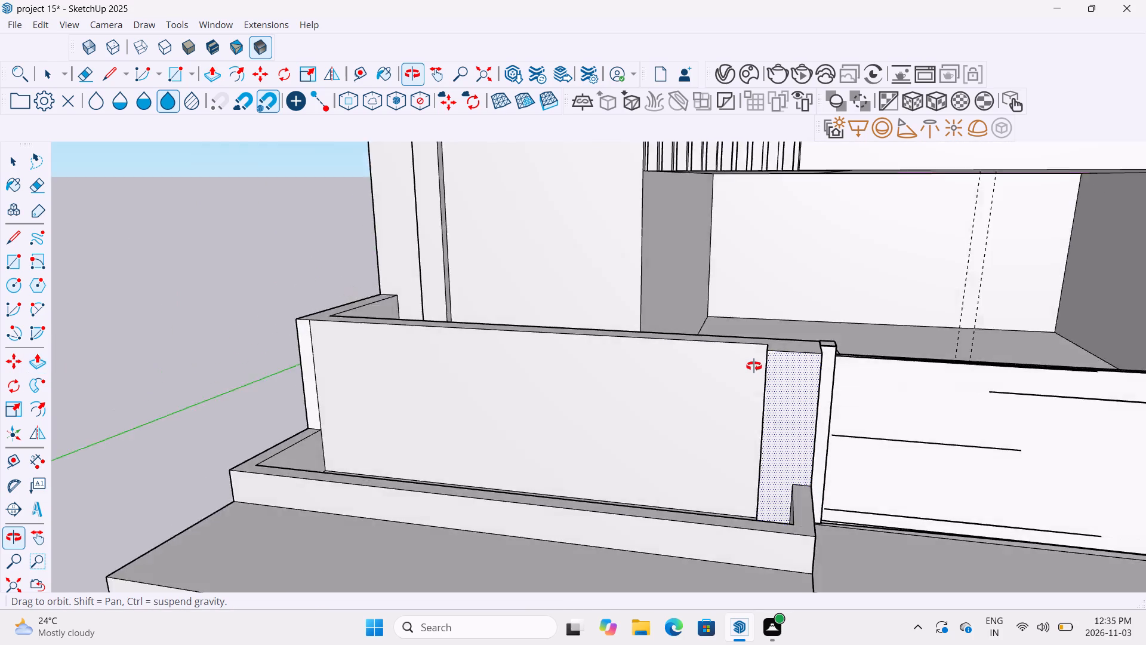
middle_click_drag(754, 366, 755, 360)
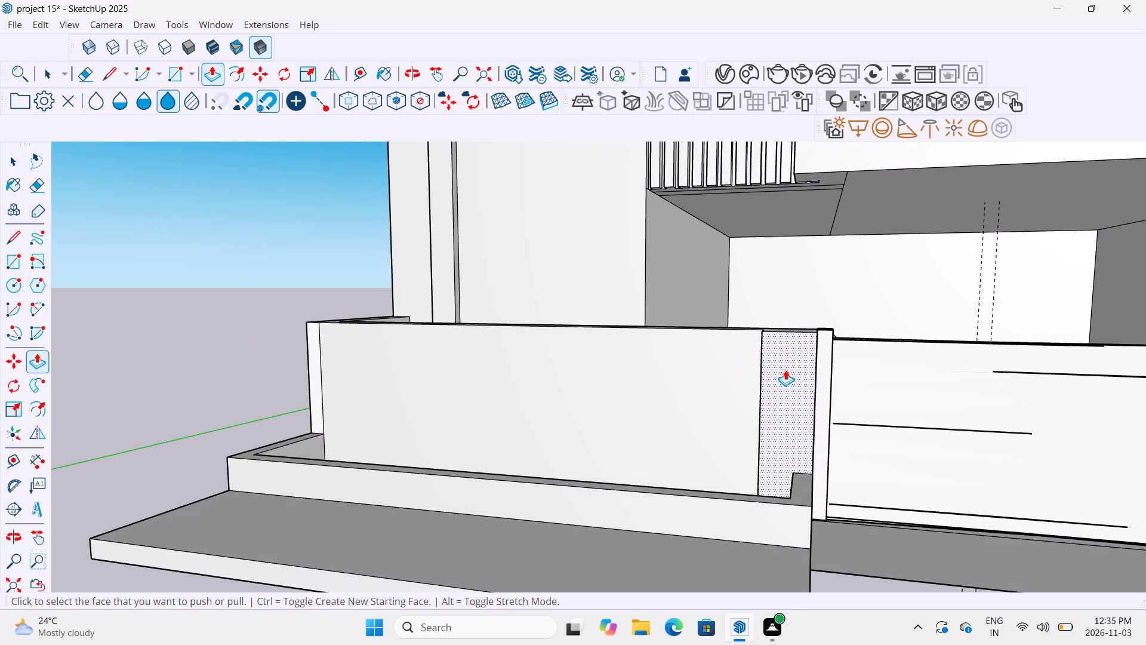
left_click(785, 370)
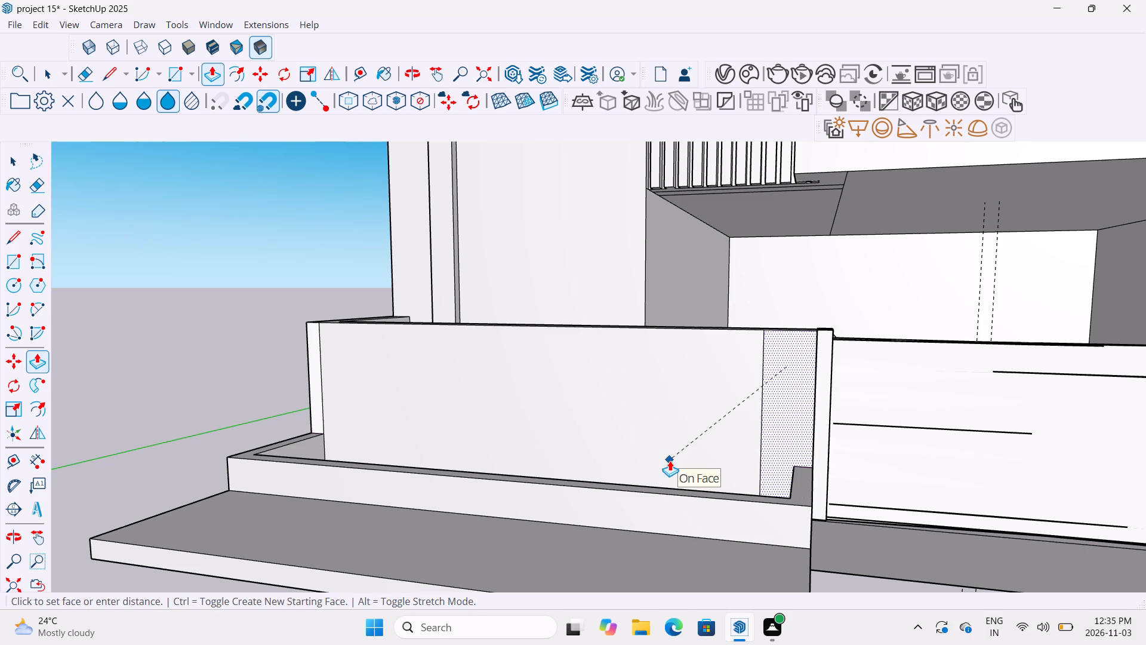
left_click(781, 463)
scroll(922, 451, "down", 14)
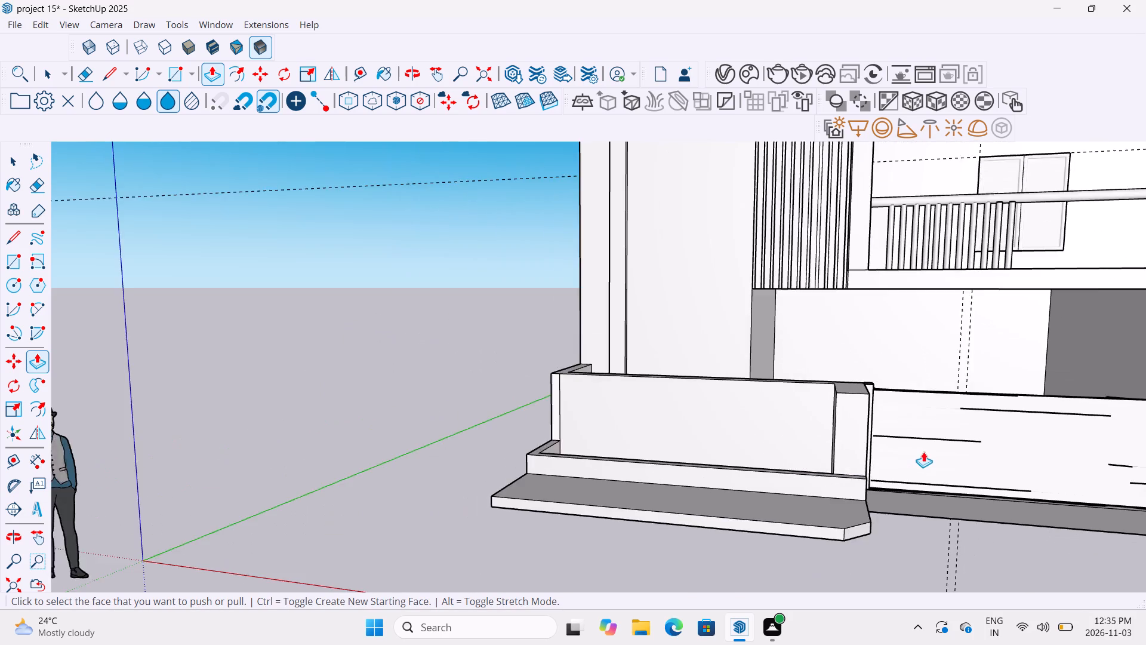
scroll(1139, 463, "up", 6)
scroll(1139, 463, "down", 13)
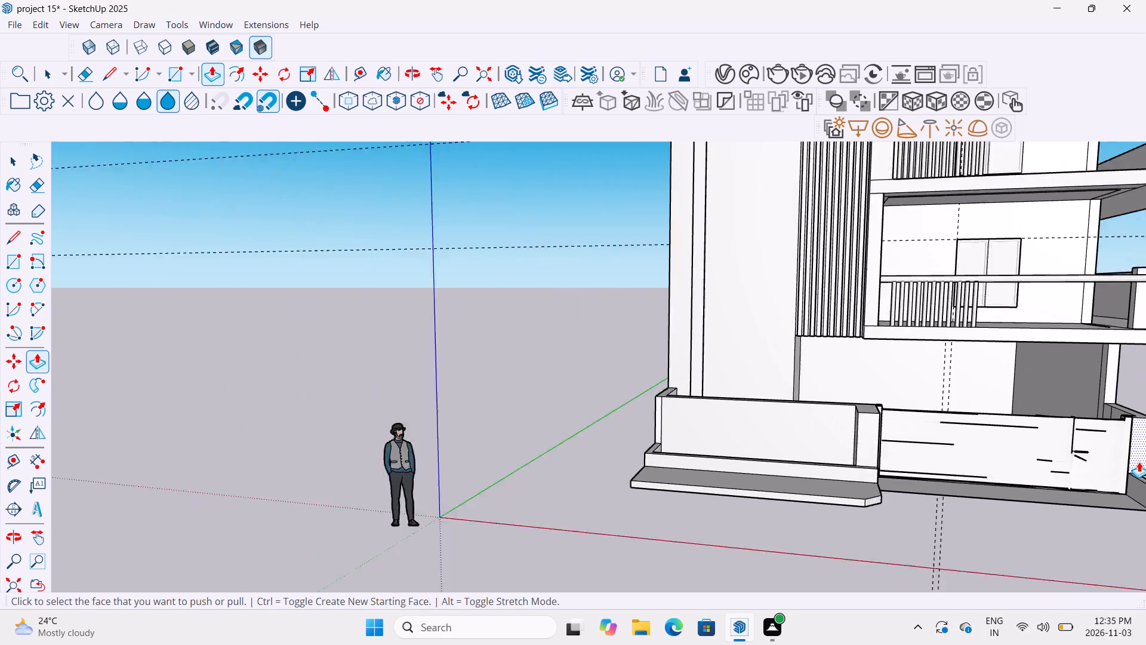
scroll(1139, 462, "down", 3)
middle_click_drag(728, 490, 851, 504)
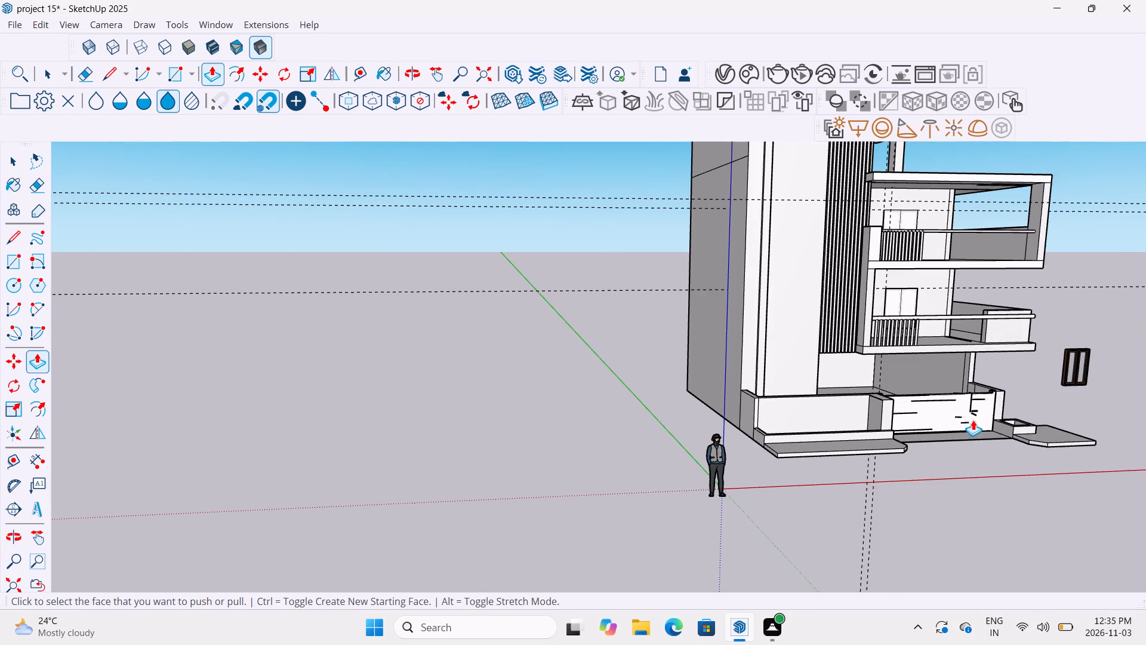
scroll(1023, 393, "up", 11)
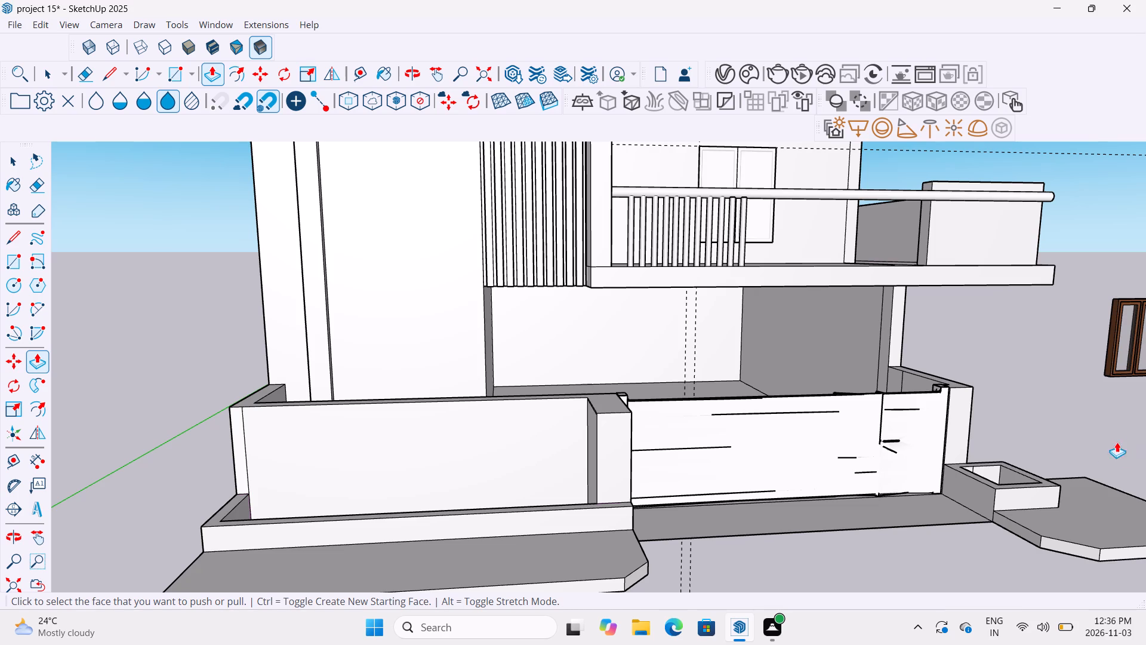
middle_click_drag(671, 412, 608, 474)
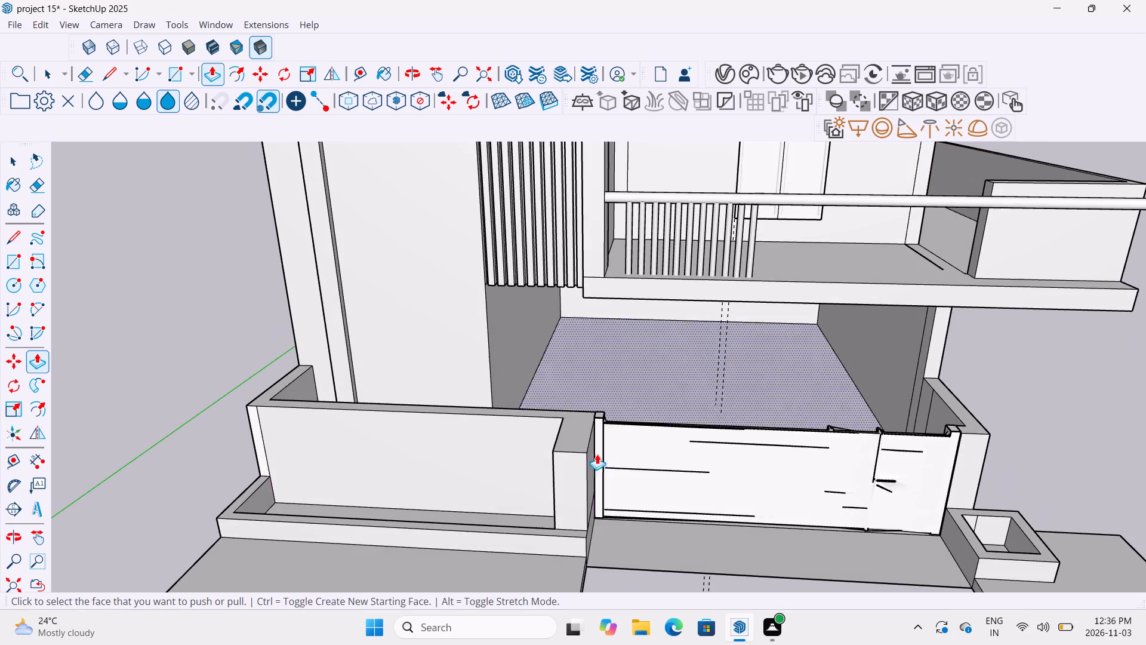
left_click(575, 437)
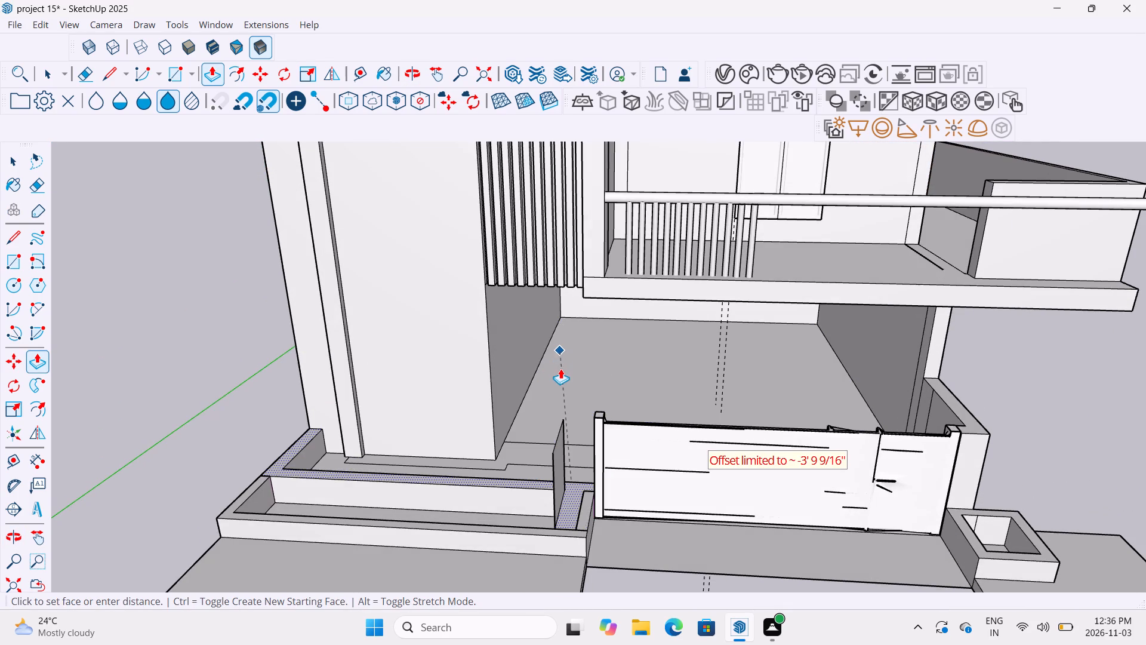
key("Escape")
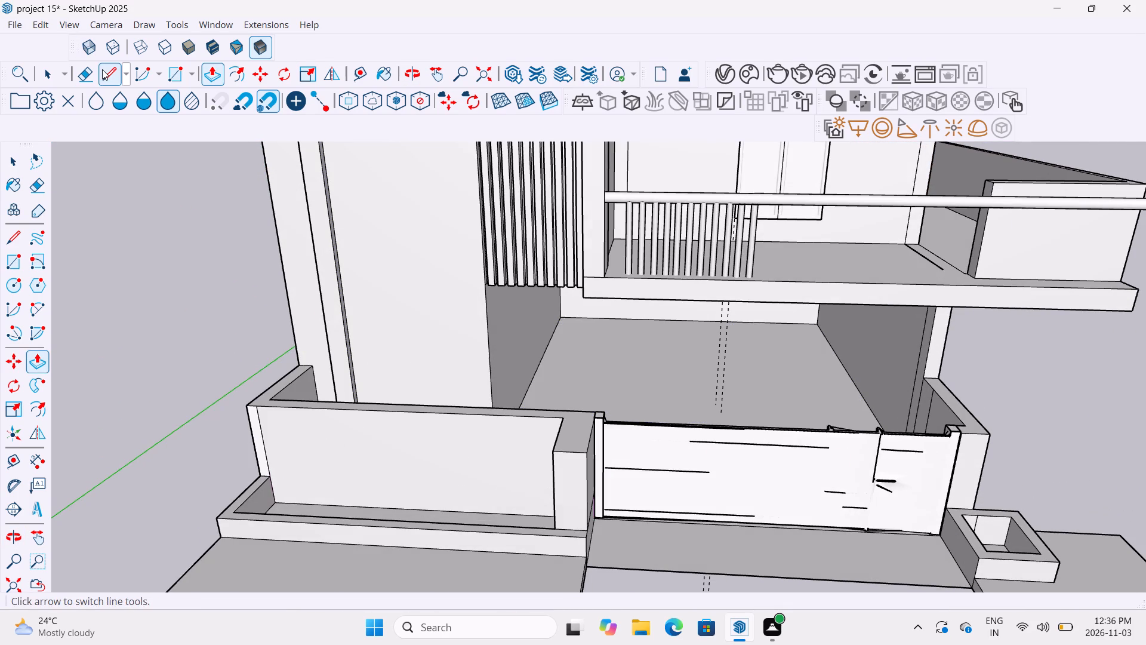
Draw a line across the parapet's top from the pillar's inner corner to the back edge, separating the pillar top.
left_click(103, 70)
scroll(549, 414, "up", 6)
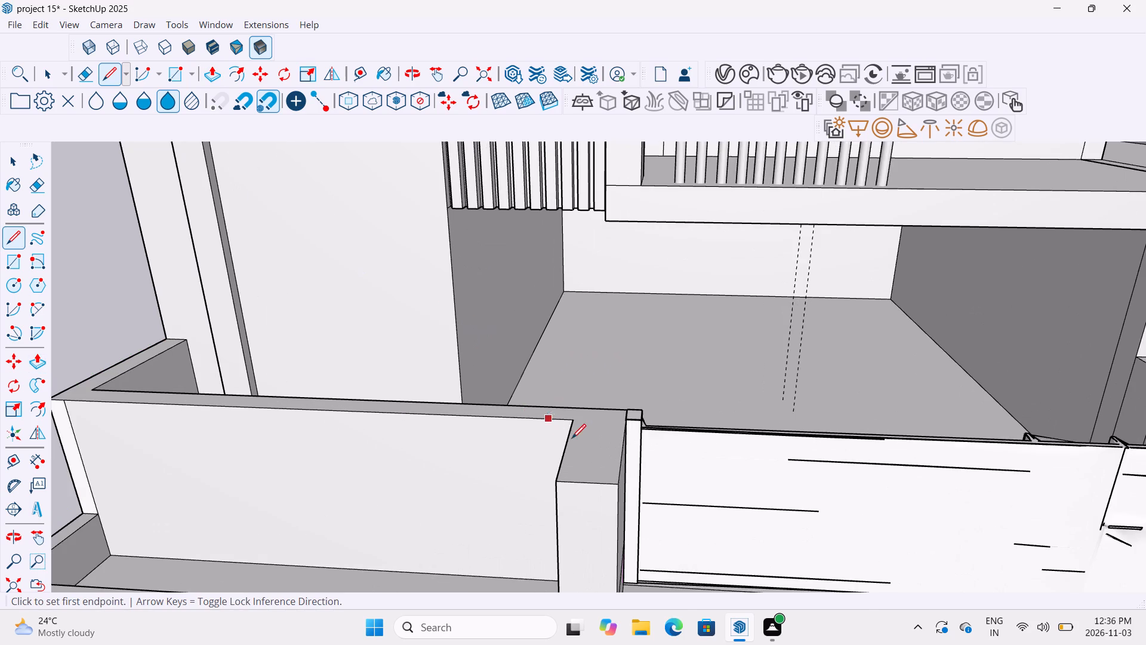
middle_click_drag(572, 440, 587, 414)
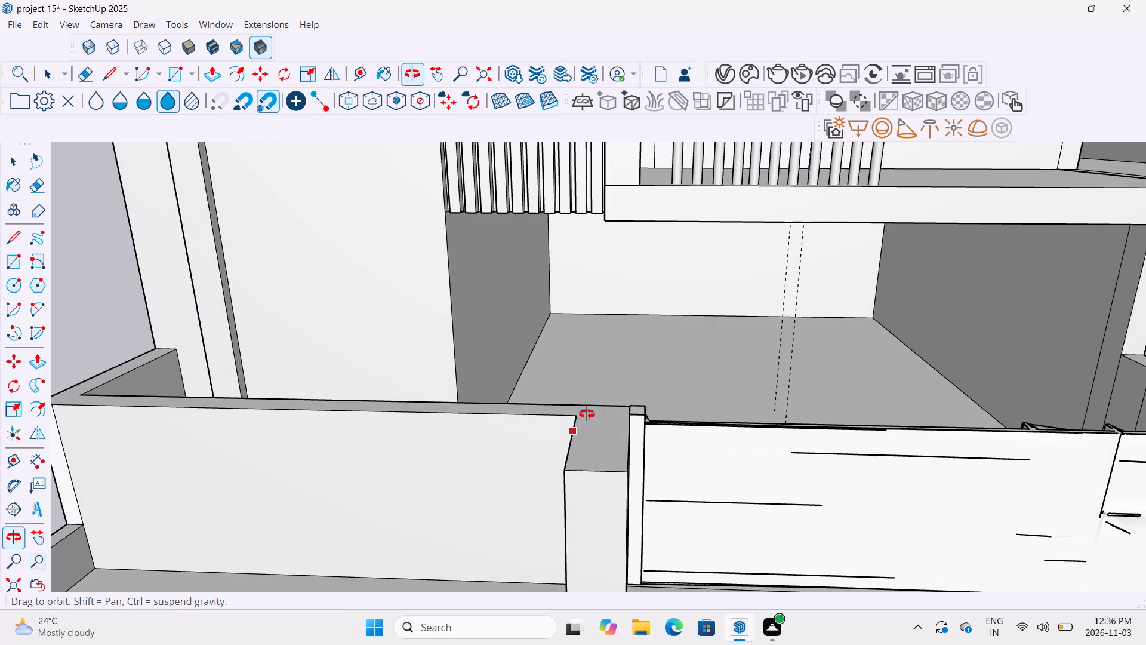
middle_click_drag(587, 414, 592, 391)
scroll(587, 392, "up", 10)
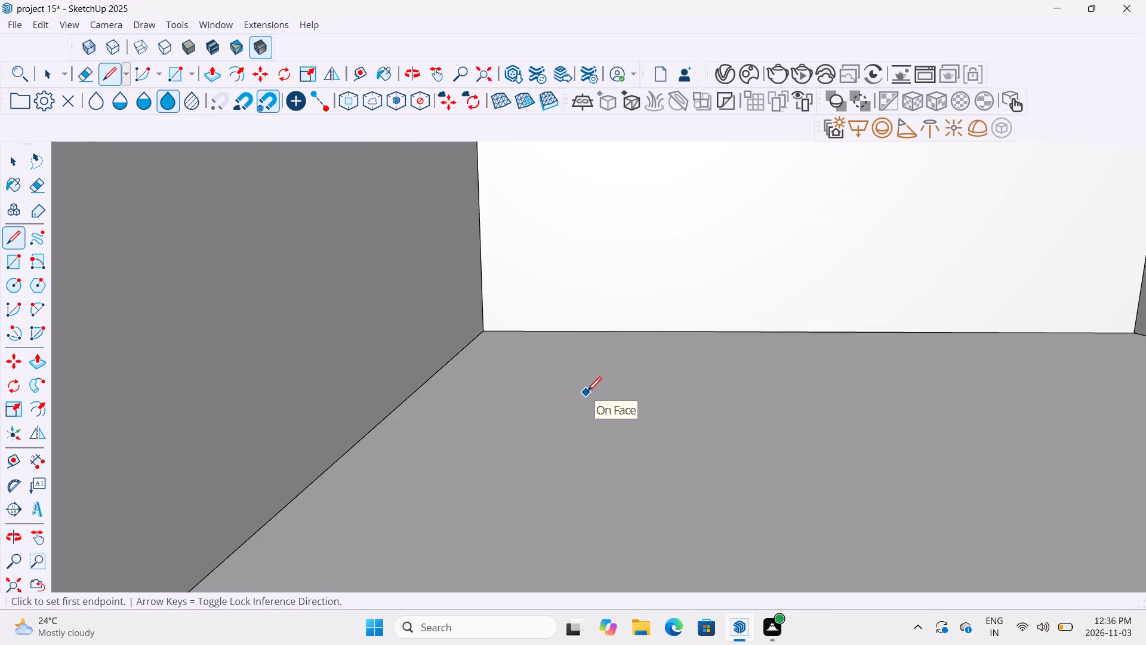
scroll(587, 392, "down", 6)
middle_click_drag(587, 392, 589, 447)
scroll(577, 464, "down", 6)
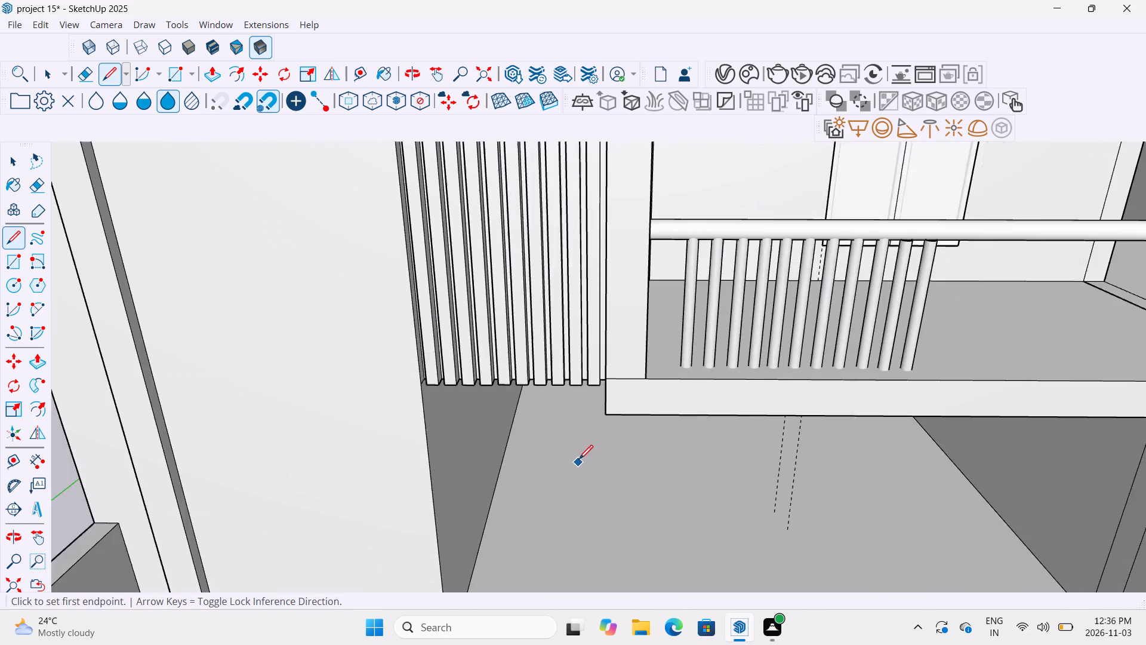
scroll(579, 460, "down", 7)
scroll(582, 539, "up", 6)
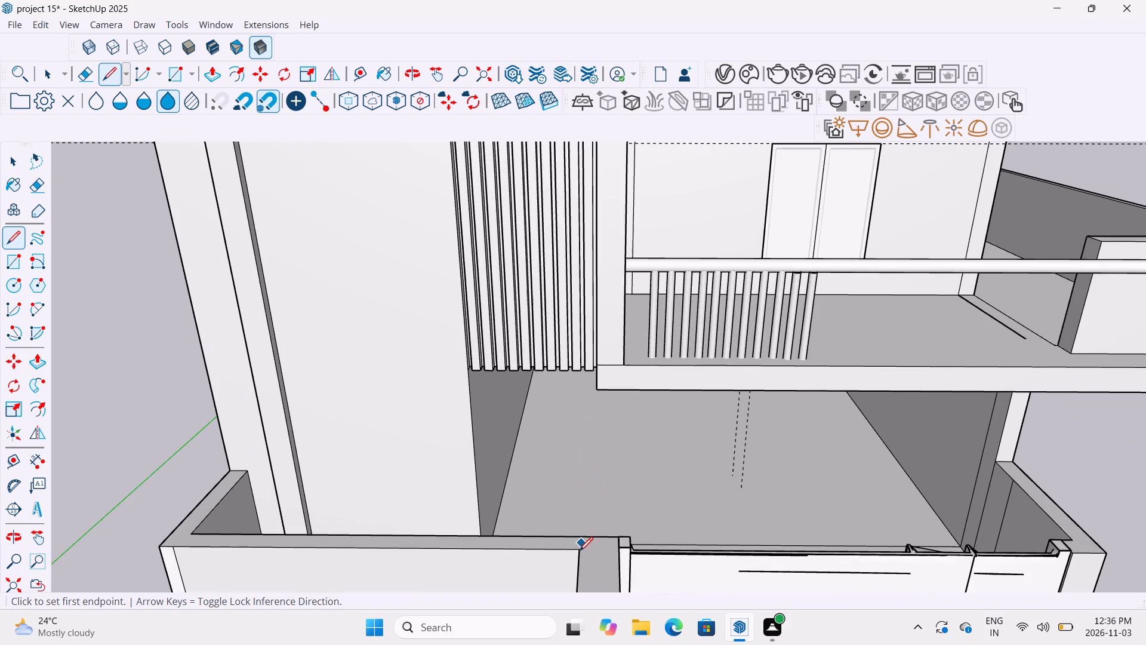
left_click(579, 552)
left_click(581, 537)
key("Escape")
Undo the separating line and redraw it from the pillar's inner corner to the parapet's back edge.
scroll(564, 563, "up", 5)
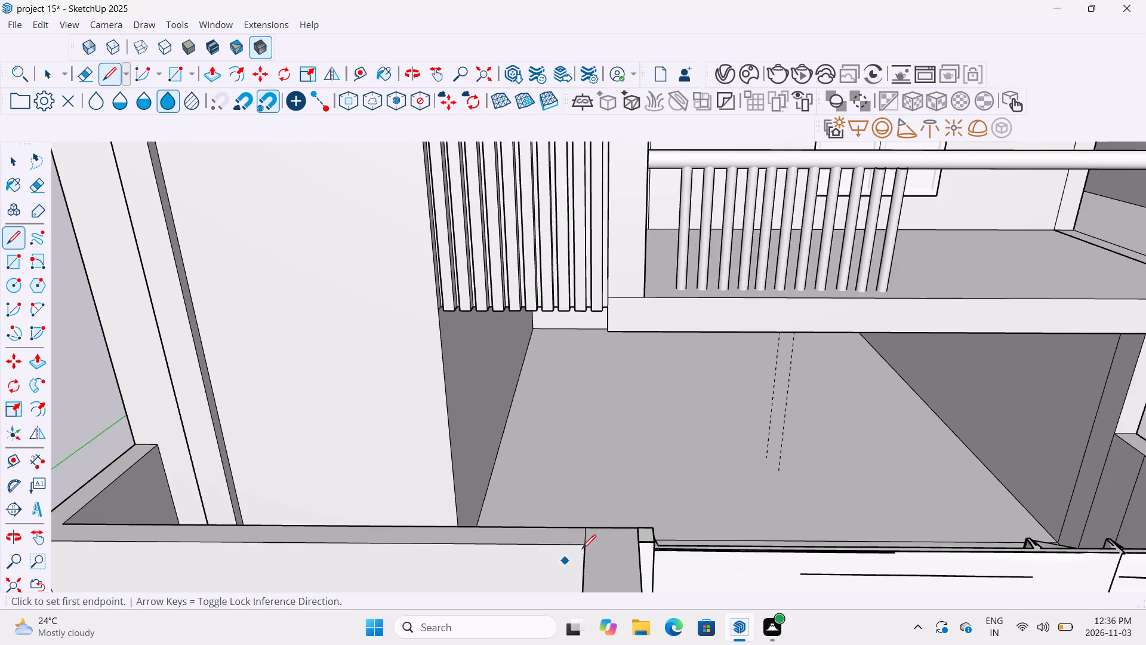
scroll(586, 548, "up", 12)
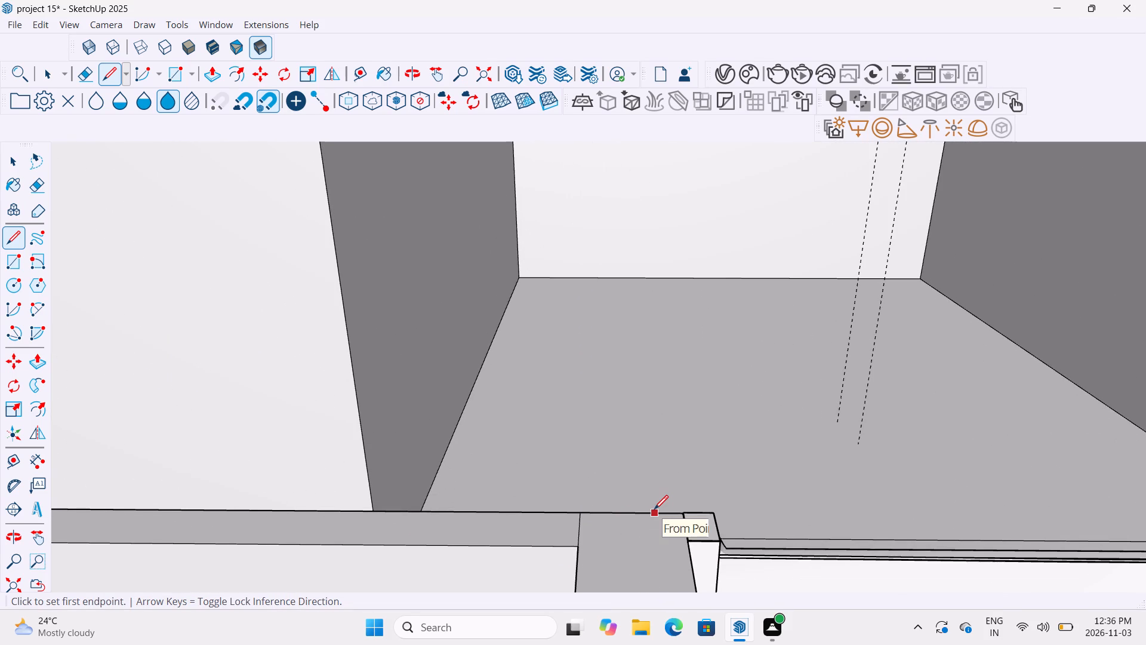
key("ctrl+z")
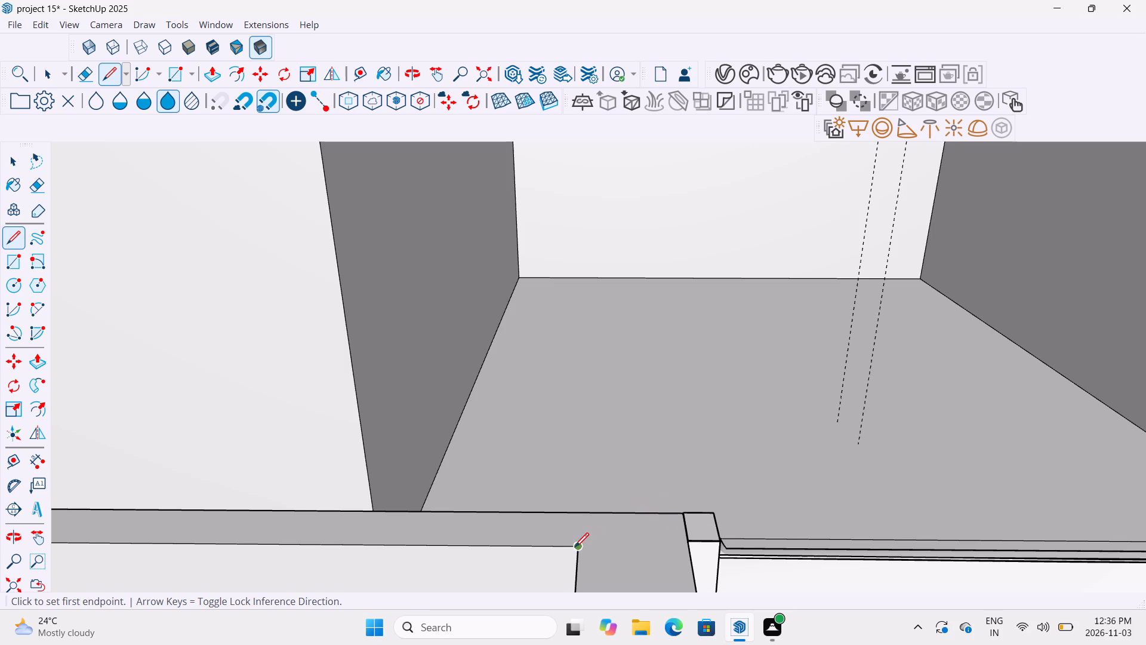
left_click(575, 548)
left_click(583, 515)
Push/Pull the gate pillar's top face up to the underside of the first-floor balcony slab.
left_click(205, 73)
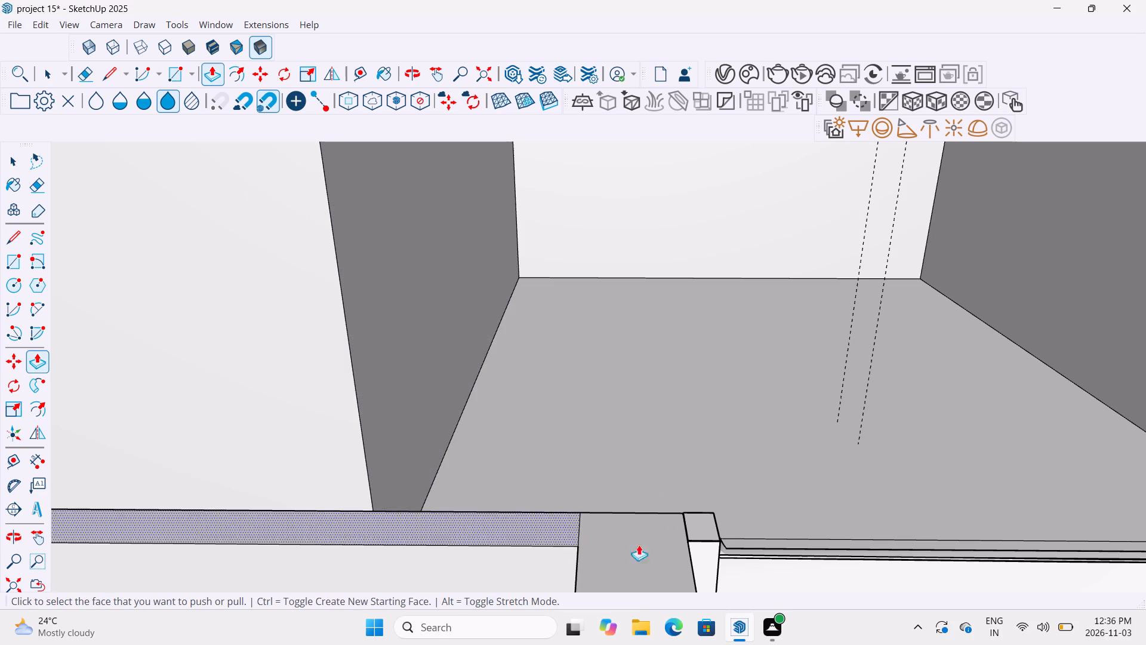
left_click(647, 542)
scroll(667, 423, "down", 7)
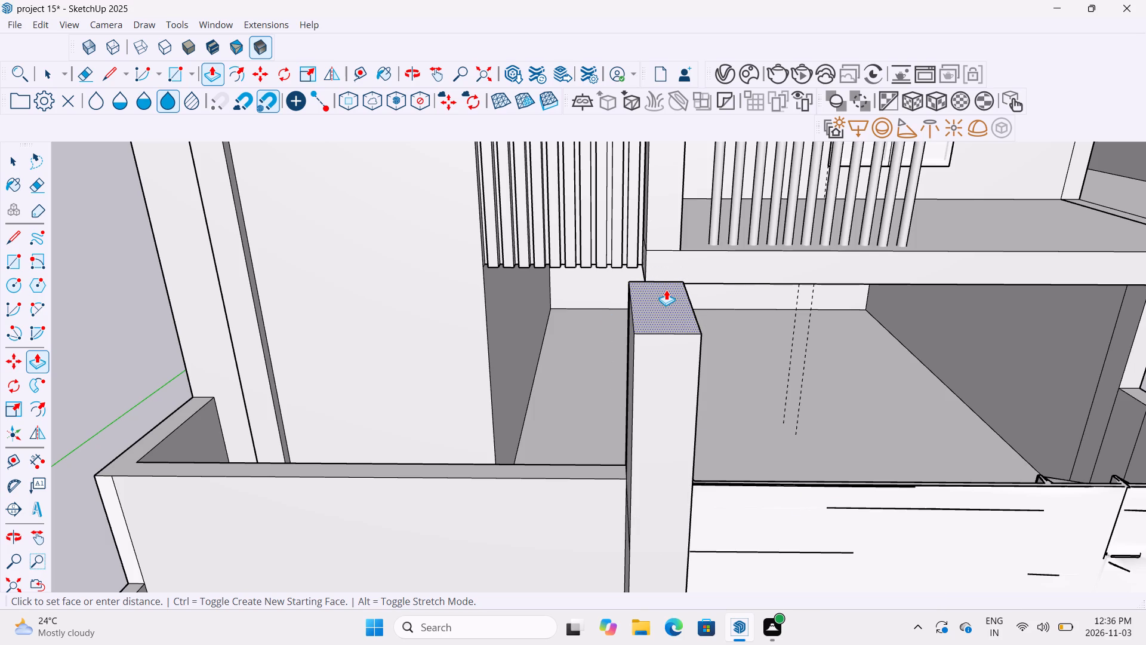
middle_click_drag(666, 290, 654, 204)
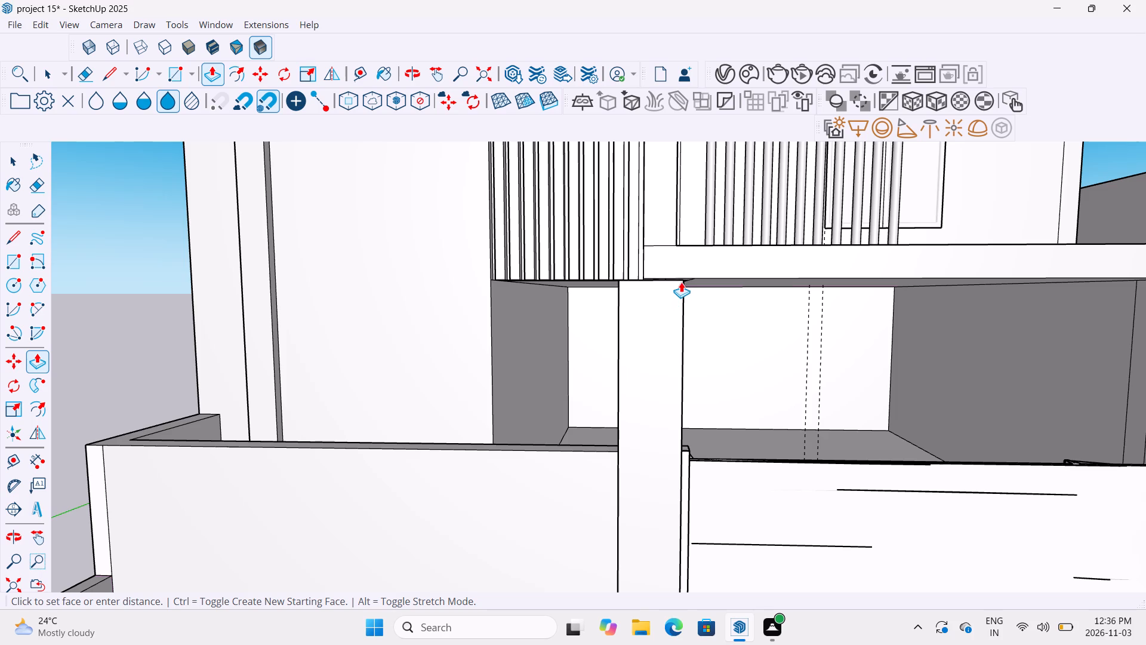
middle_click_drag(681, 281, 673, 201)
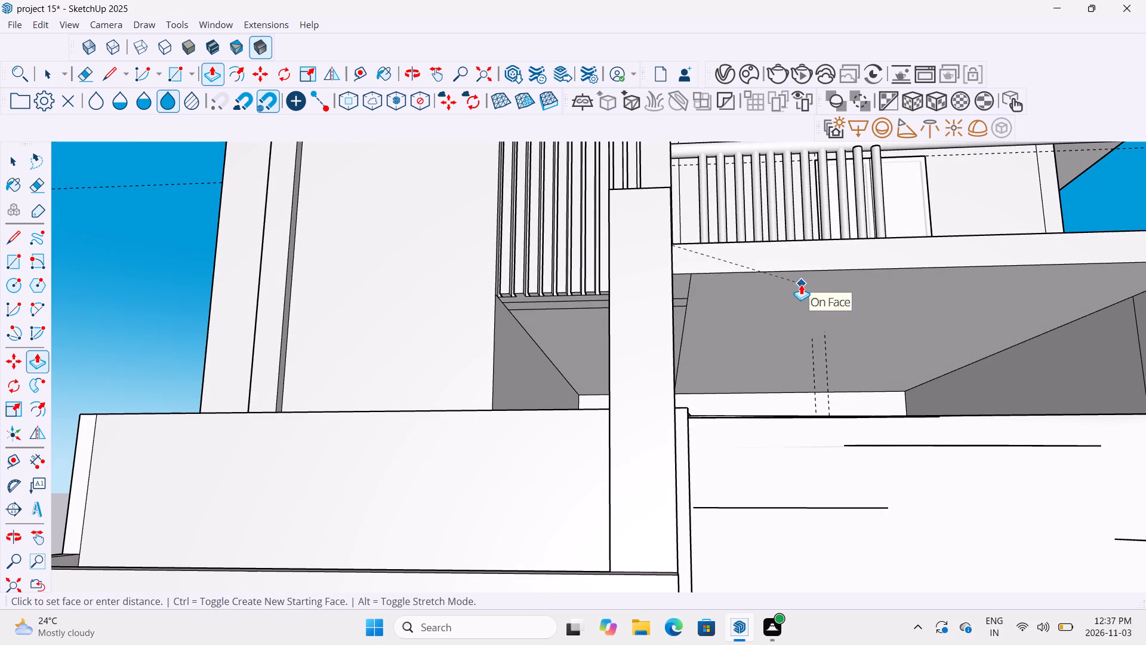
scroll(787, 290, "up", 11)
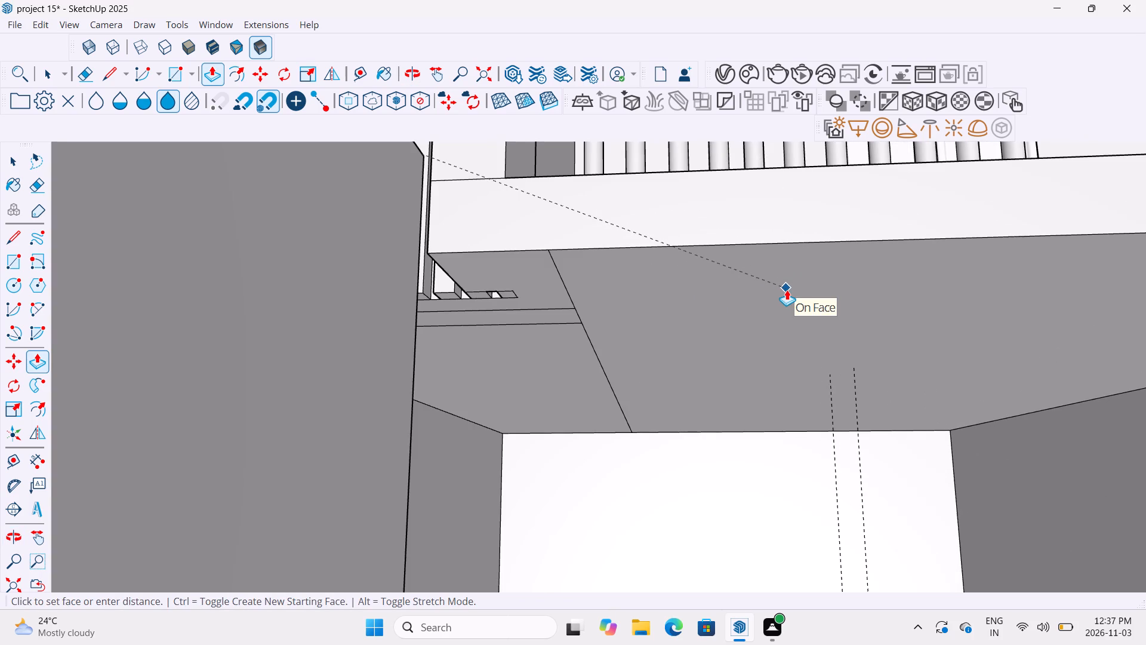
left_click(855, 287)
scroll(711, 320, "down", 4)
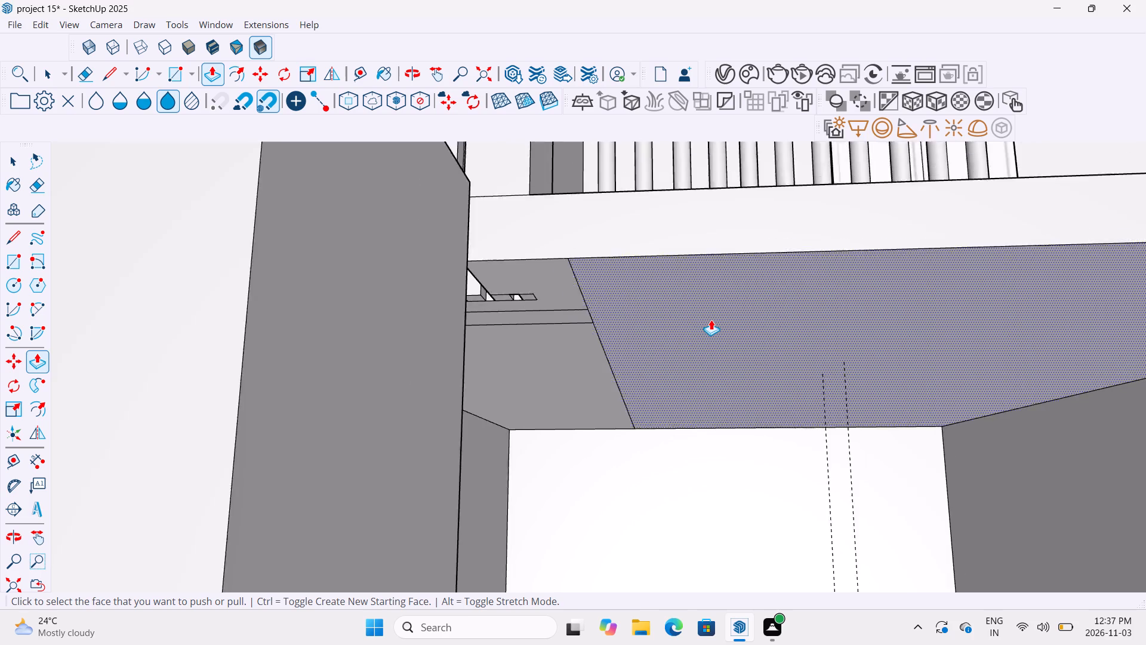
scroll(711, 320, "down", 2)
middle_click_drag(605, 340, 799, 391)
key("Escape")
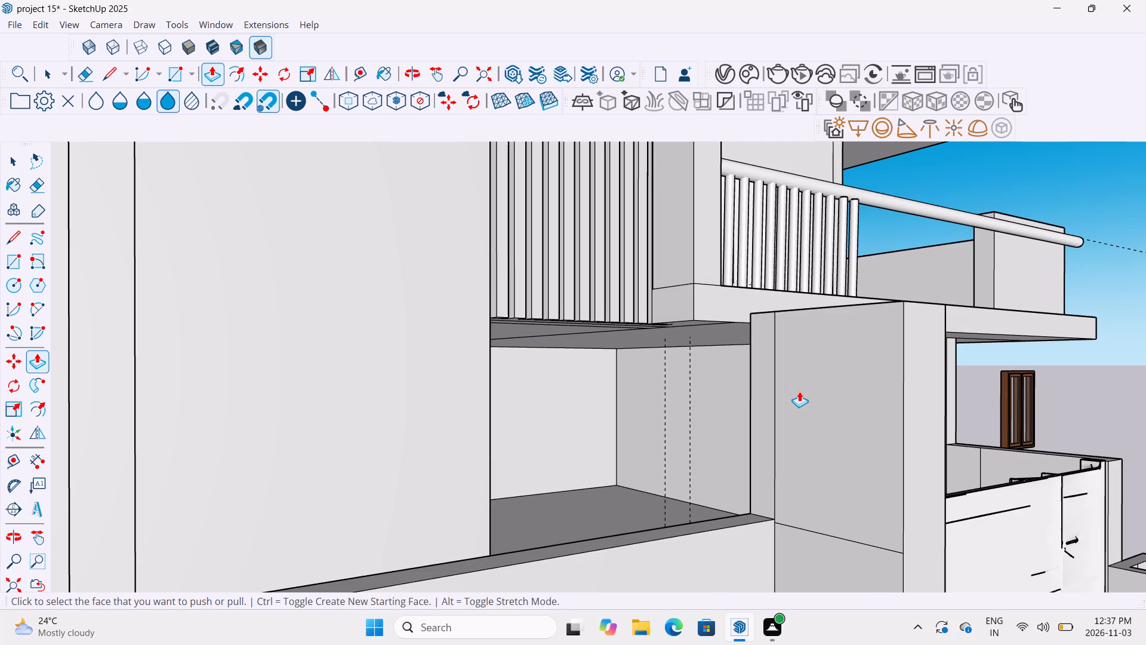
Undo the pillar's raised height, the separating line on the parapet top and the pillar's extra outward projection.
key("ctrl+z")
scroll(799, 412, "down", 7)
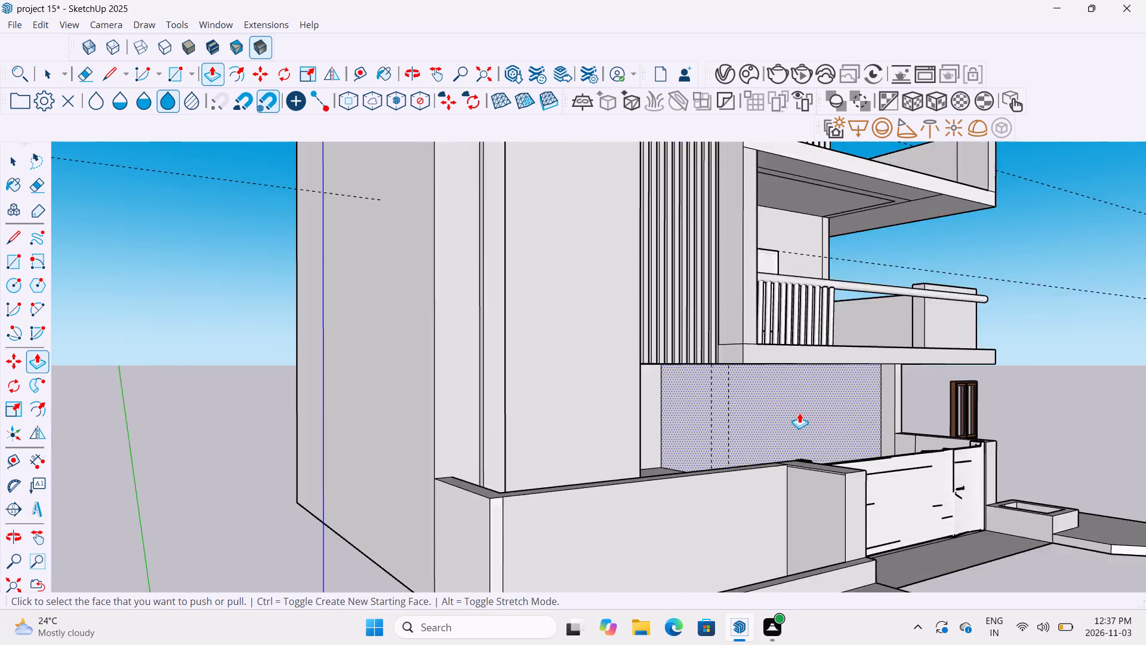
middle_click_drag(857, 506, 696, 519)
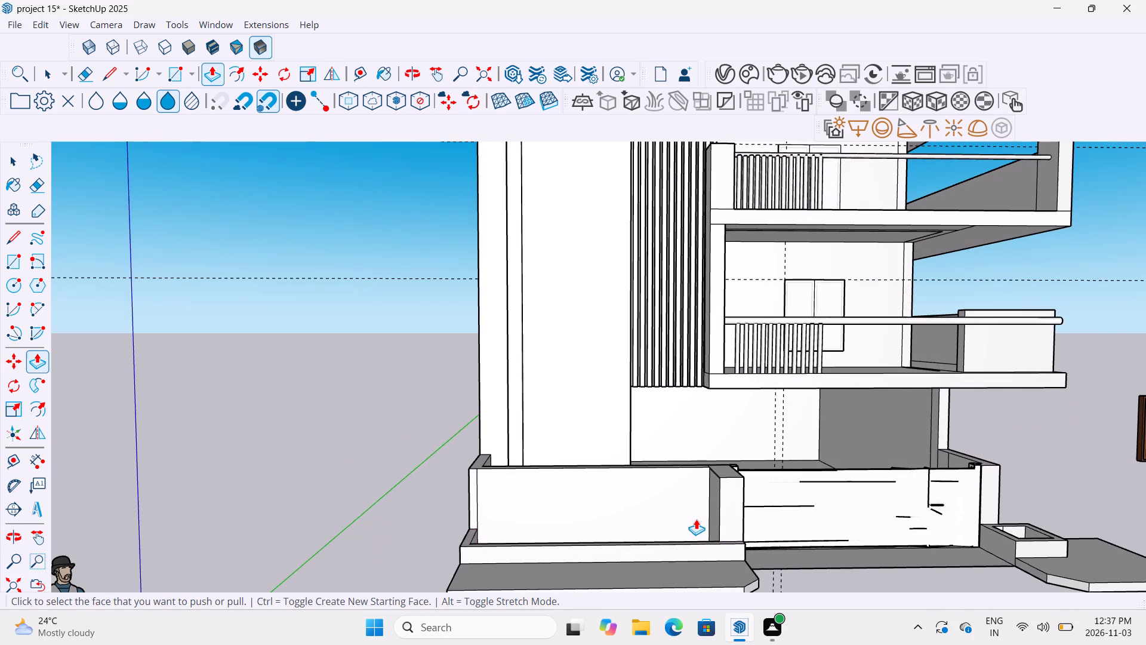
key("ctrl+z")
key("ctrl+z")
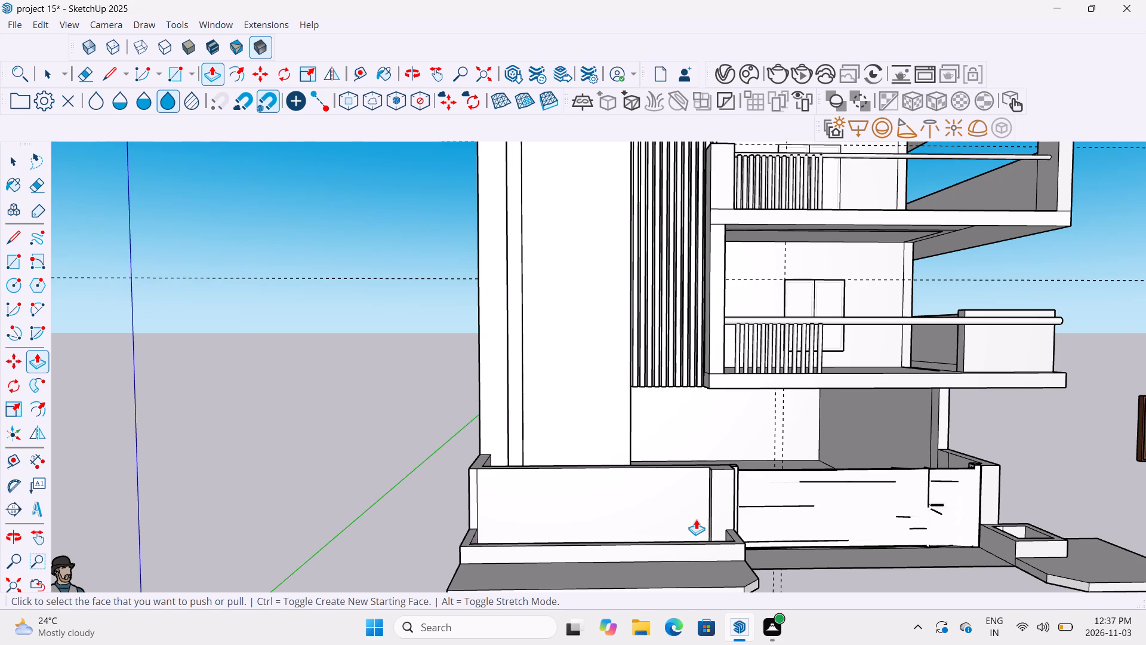
Draw a line across the parapet's top from the gate pillar's inner corner to the back edge.
scroll(720, 463, "up", 10)
scroll(719, 456, "down", 3)
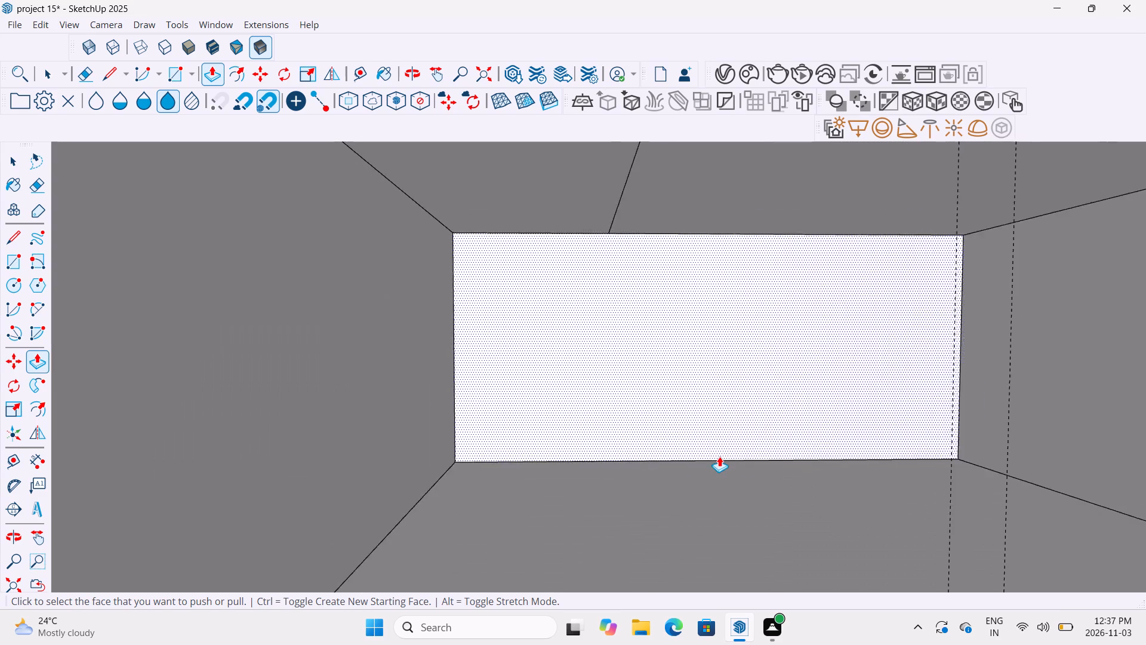
scroll(719, 456, "down", 2)
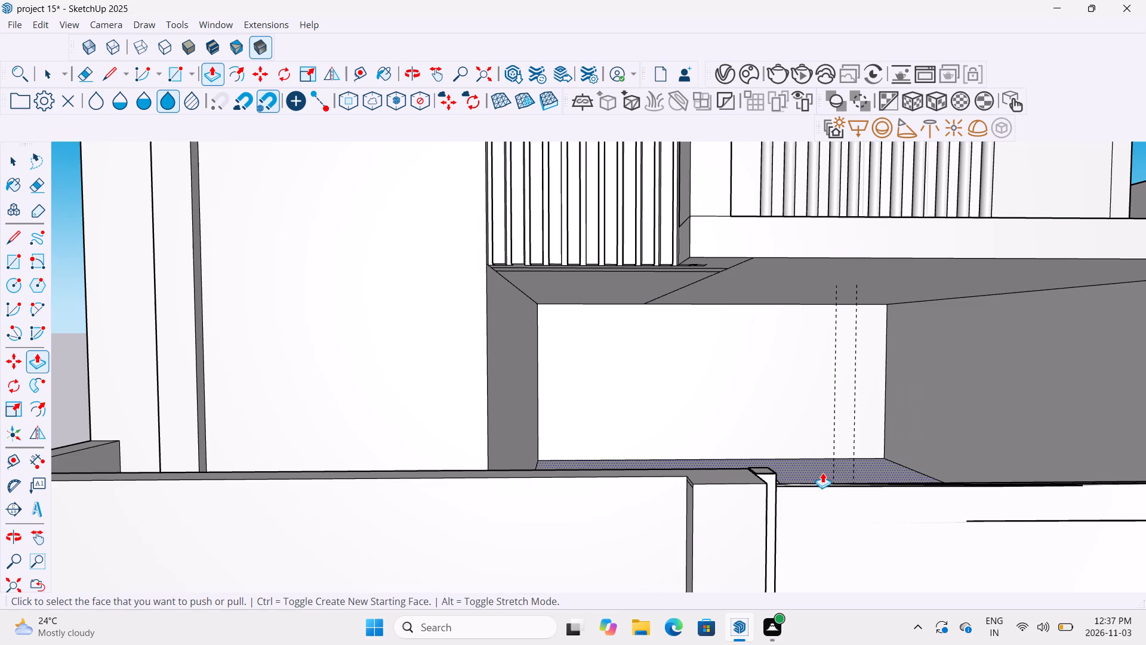
middle_click_drag(824, 476, 842, 535)
scroll(842, 535, "down", 6)
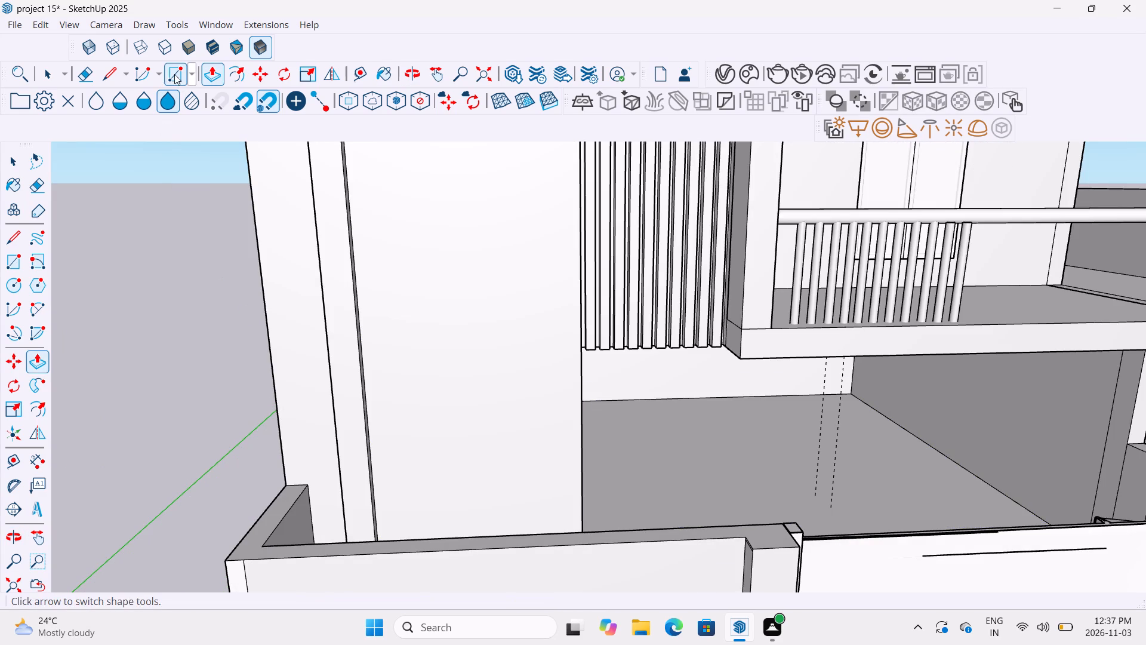
left_click(123, 73)
scroll(747, 539, "up", 5)
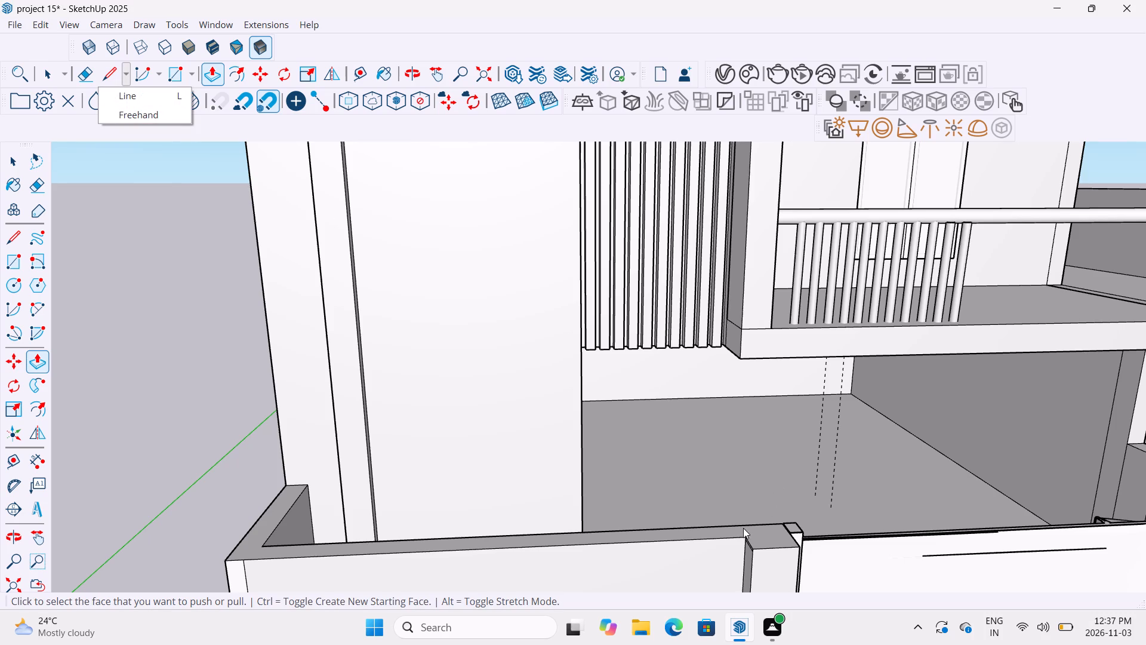
left_click(101, 72)
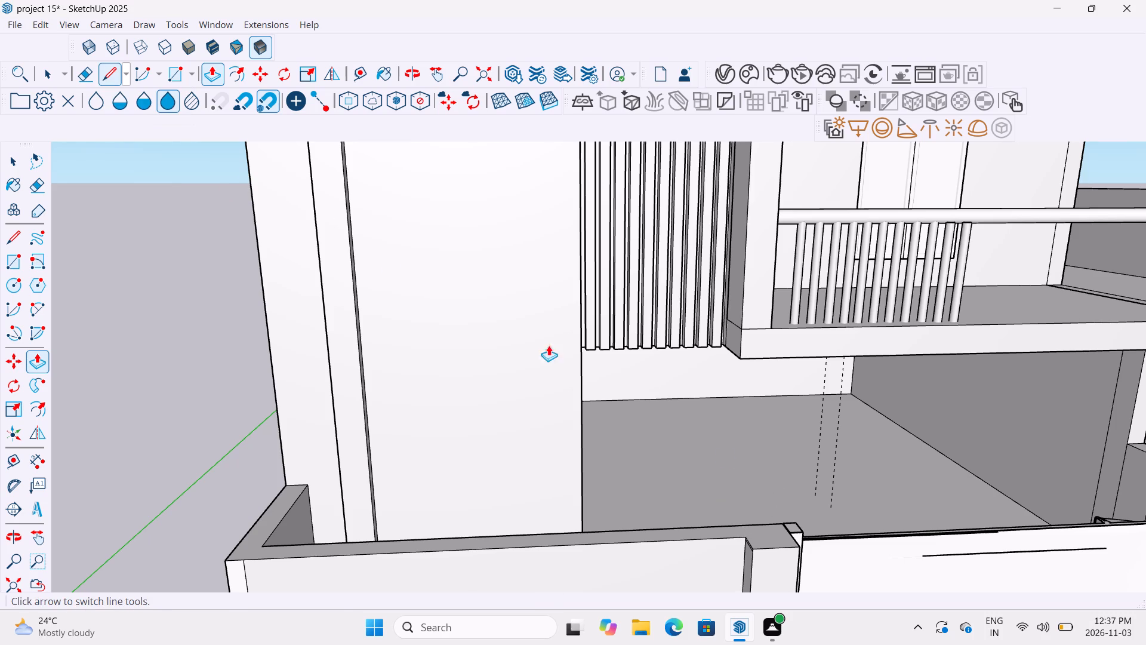
scroll(762, 551, "up", 5)
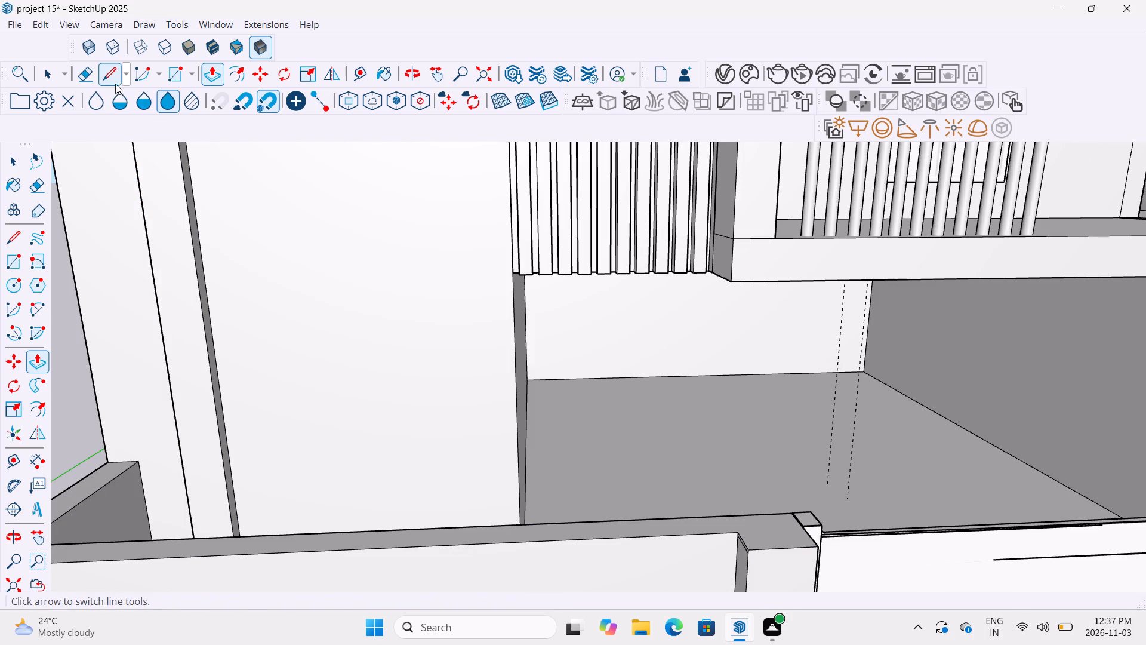
left_click(112, 80)
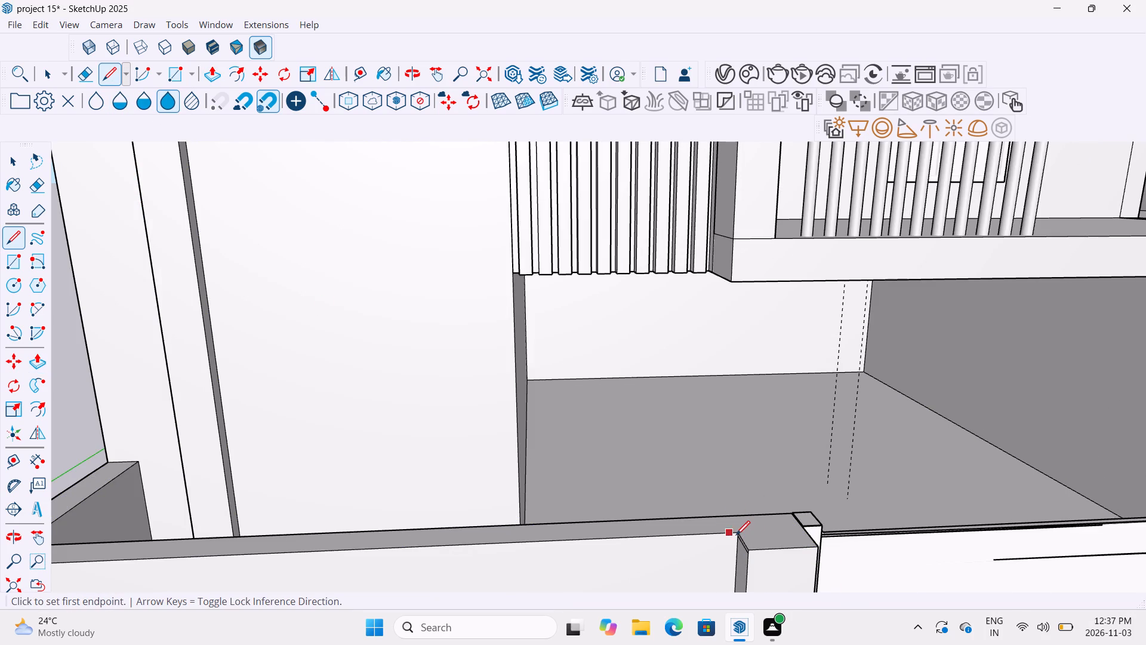
left_click(737, 535)
left_click(729, 513)
Push/Pull the gate pillar's top face up to the underside of the first-floor balcony slab.
left_click(204, 75)
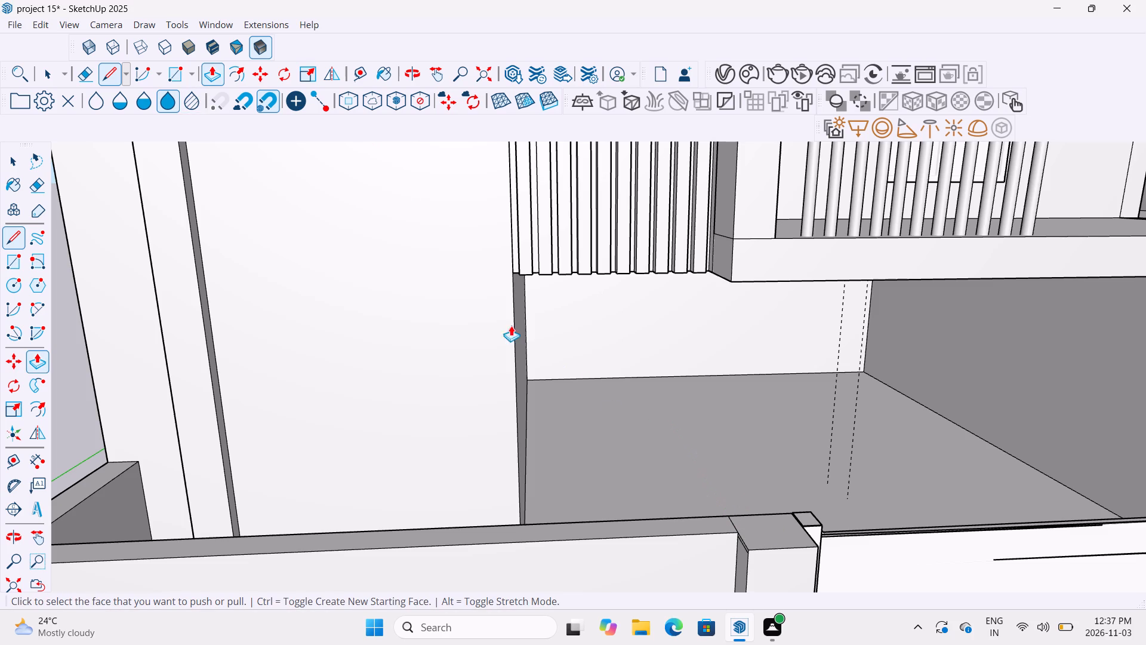
left_click(765, 527)
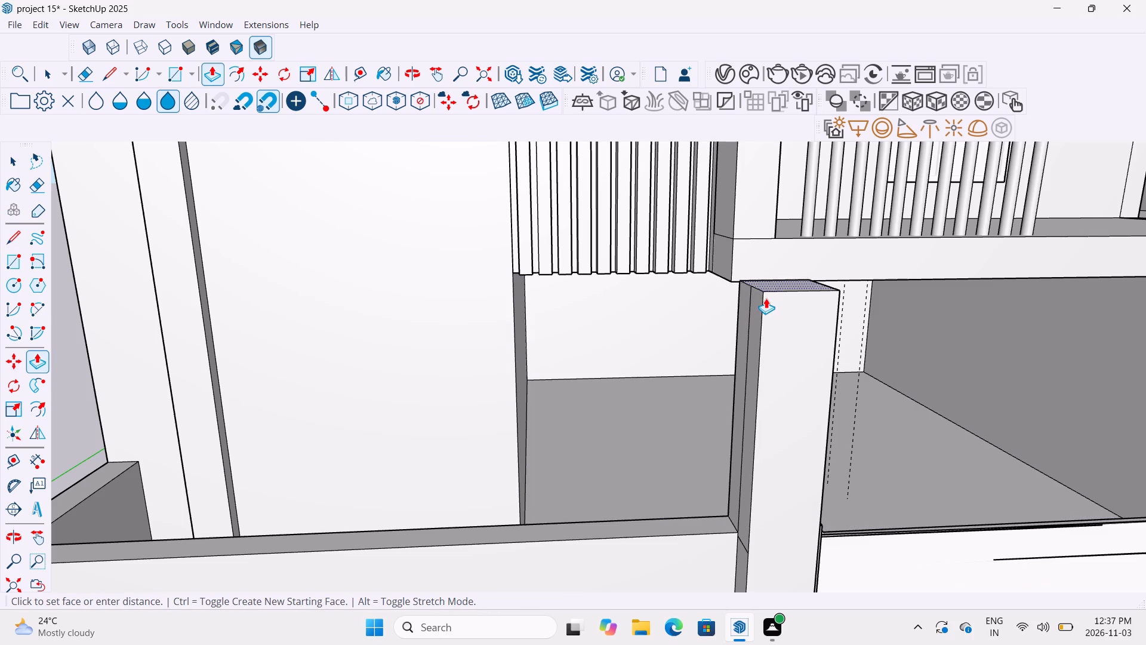
middle_click_drag(766, 298, 790, 217)
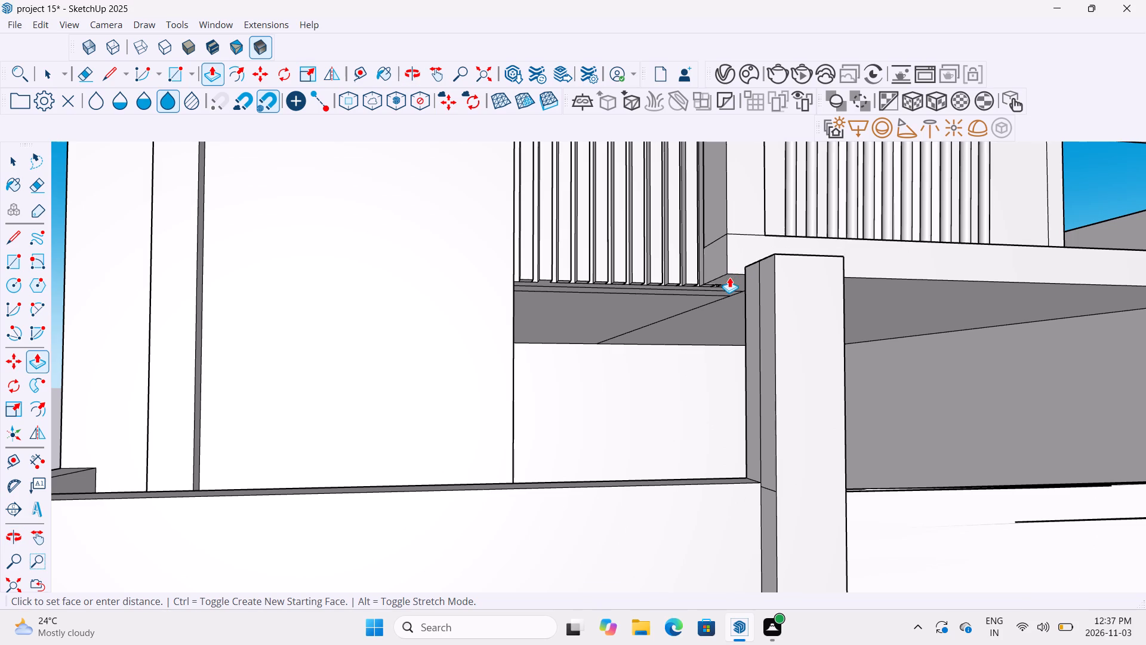
left_click(729, 280)
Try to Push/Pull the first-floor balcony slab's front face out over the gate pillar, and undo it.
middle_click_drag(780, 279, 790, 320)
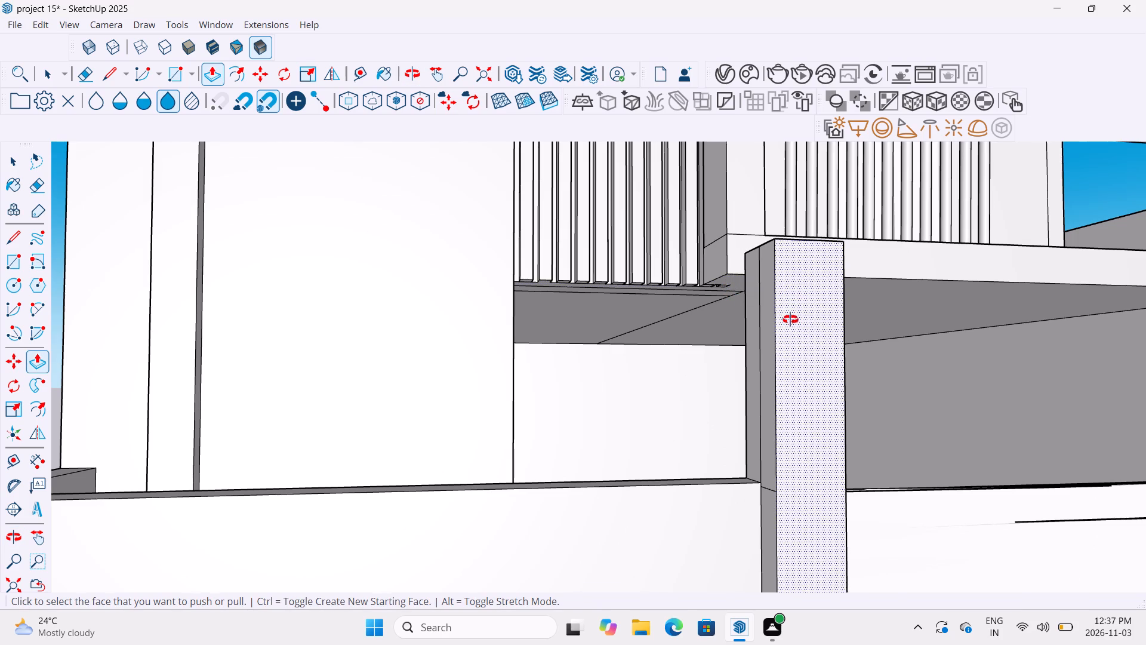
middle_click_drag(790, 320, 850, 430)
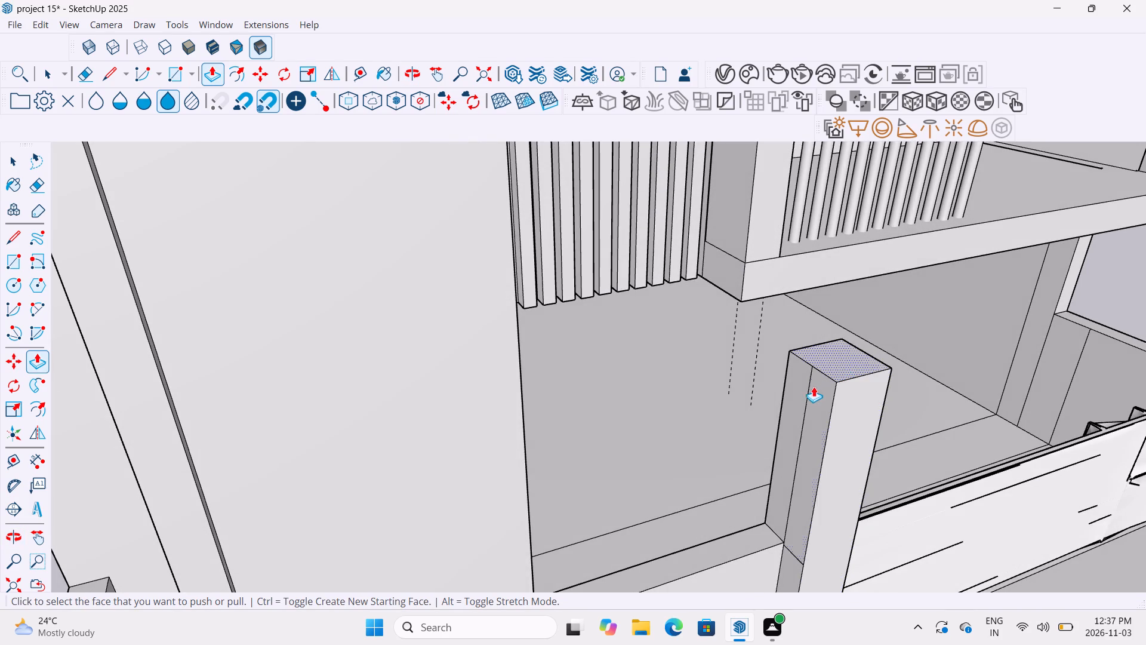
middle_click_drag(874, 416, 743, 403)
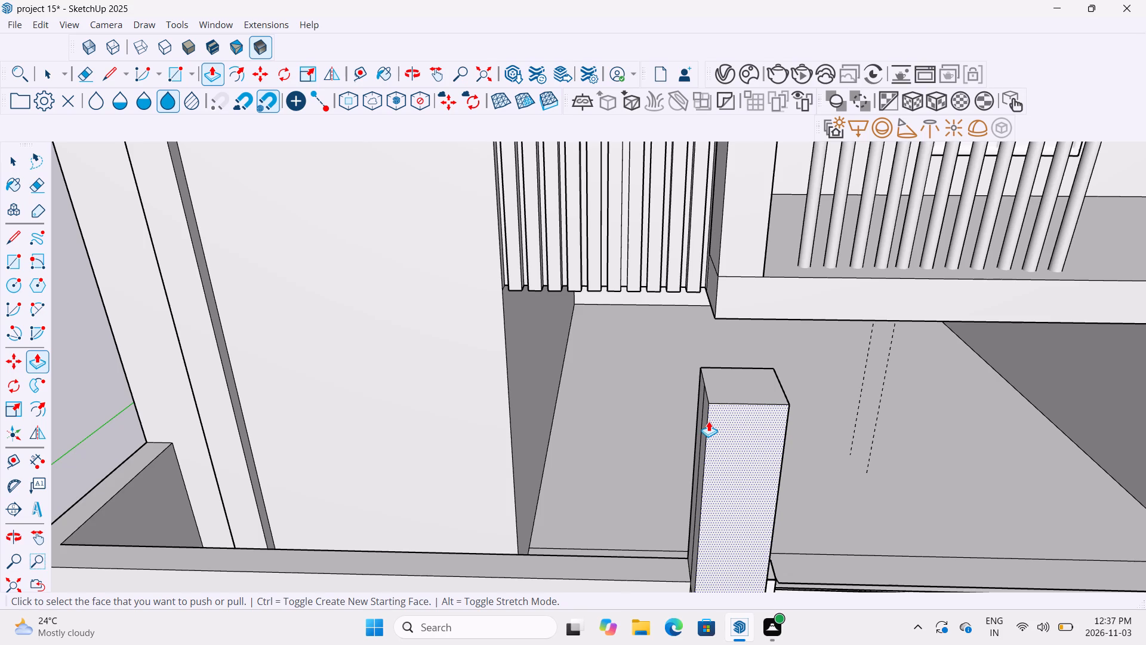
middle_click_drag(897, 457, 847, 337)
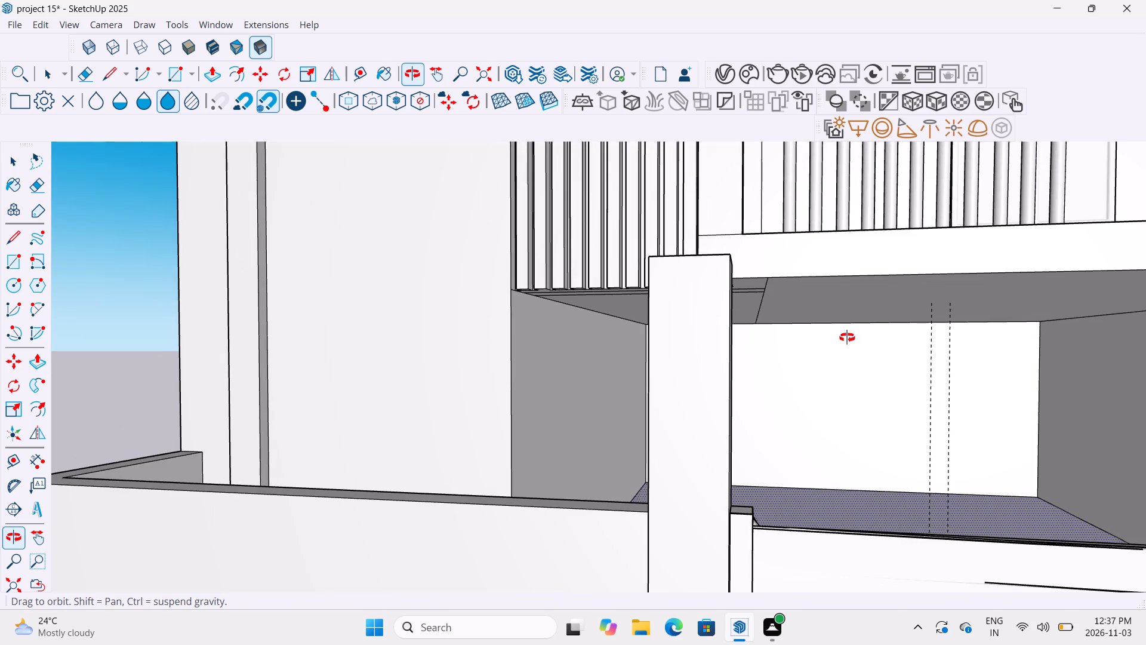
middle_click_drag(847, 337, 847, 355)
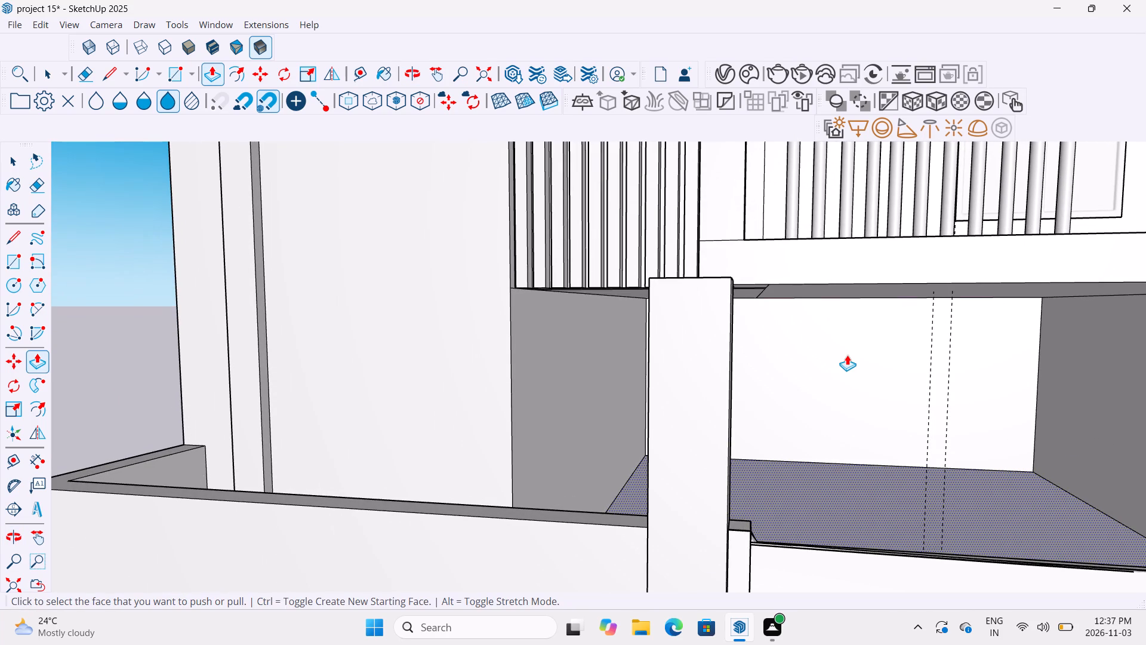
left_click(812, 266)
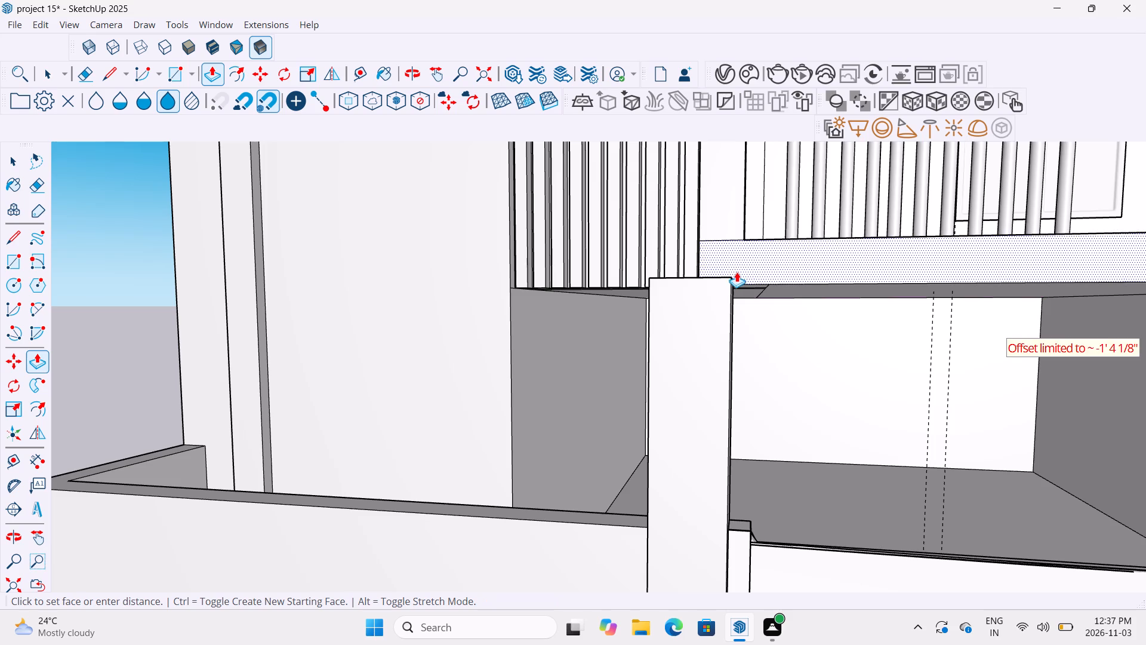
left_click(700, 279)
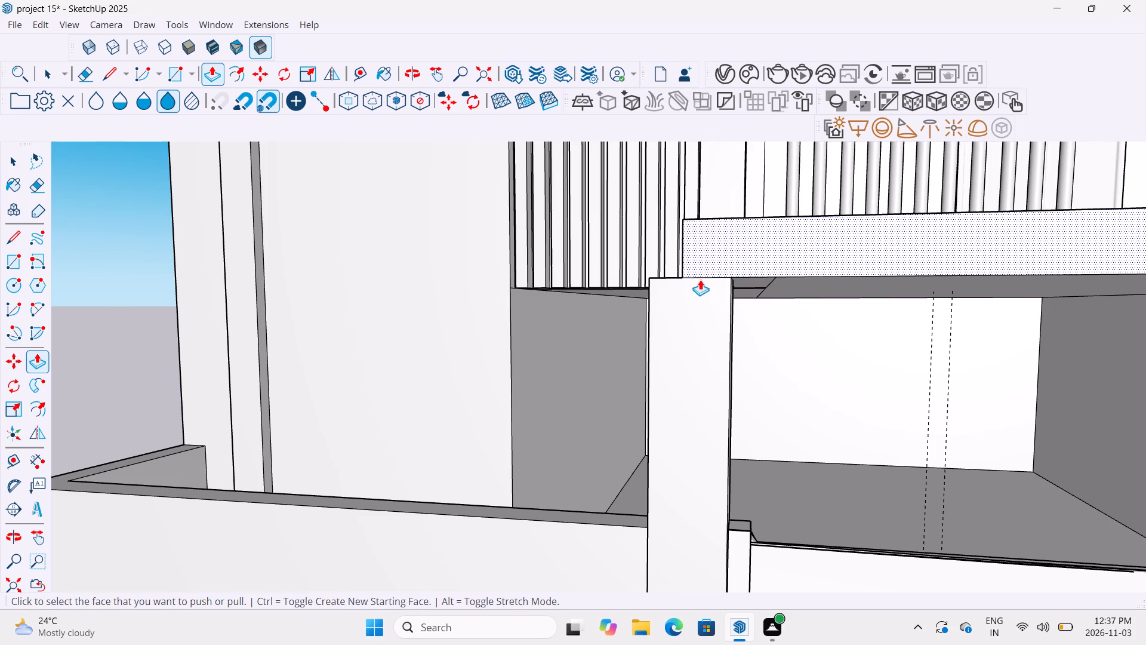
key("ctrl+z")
Adjust the gate pillar's height by pushing its top face level with the balcony slab's bottom front edge.
scroll(700, 279, "up", 1)
middle_click_drag(700, 279, 700, 337)
left_click(712, 320)
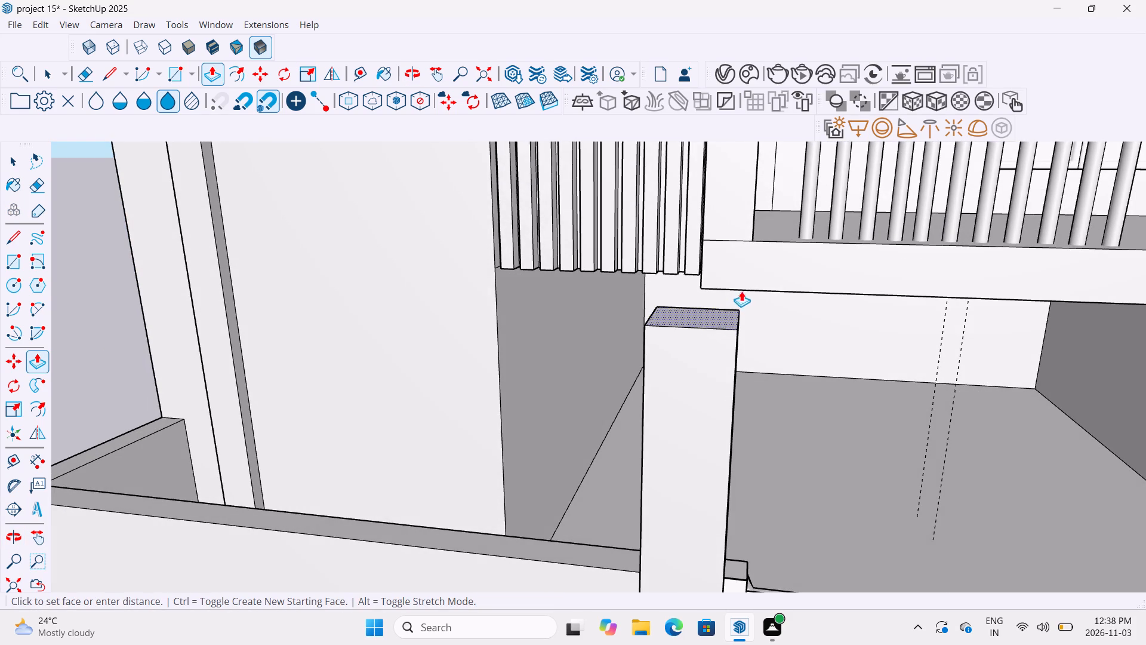
scroll(784, 284, "up", 1)
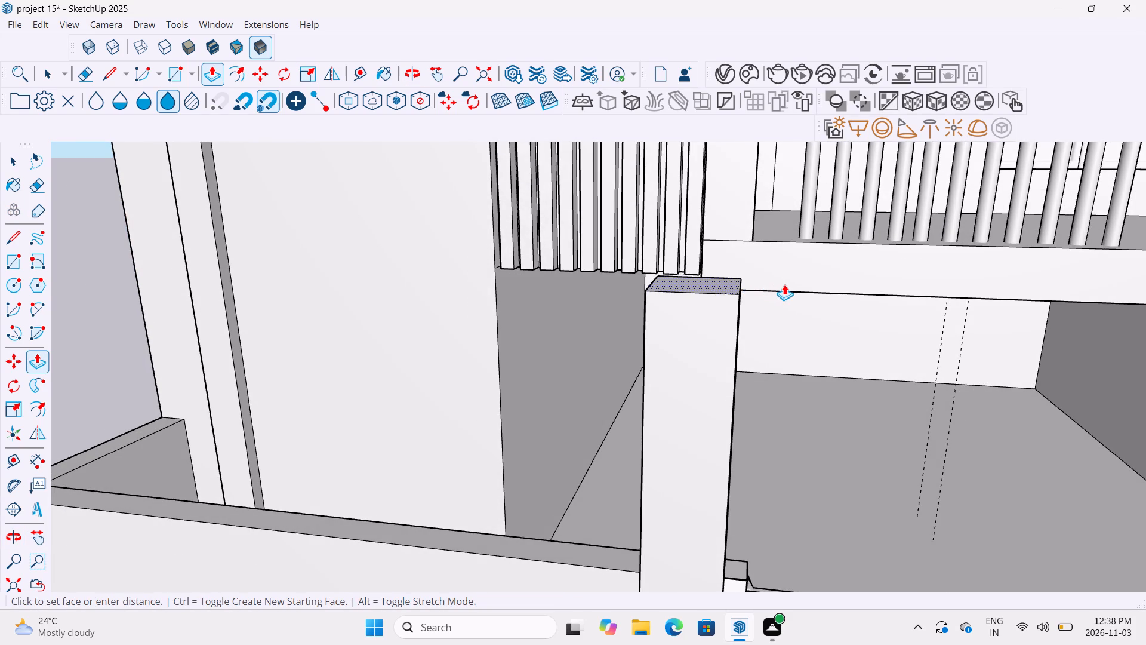
scroll(784, 284, "up", 9)
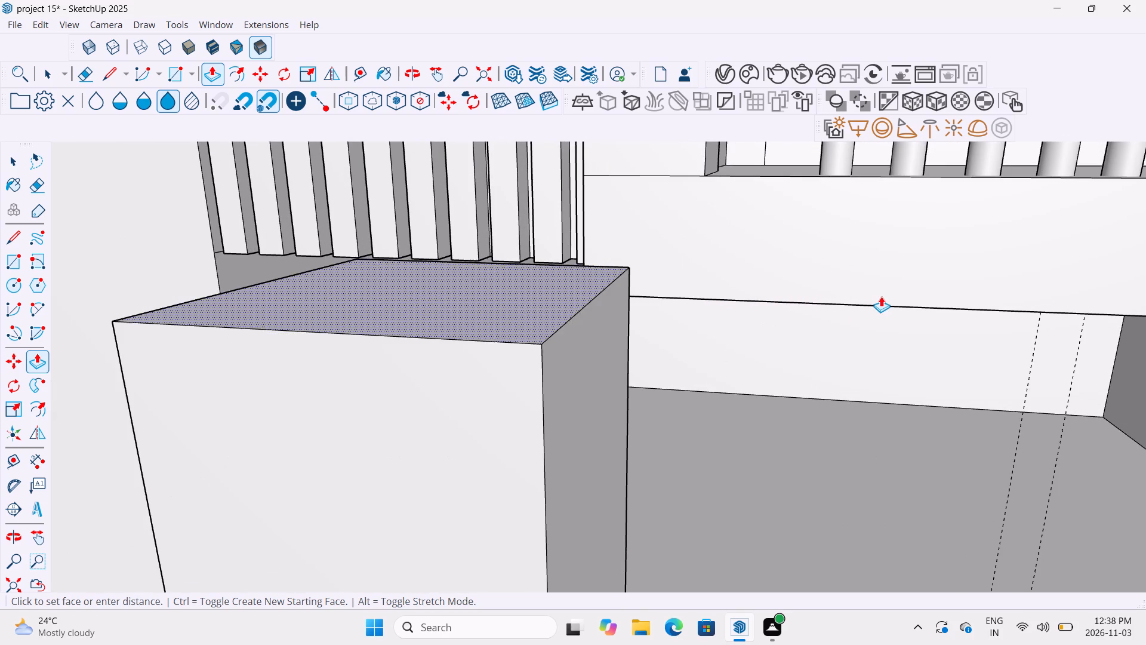
scroll(974, 300, "up", 5)
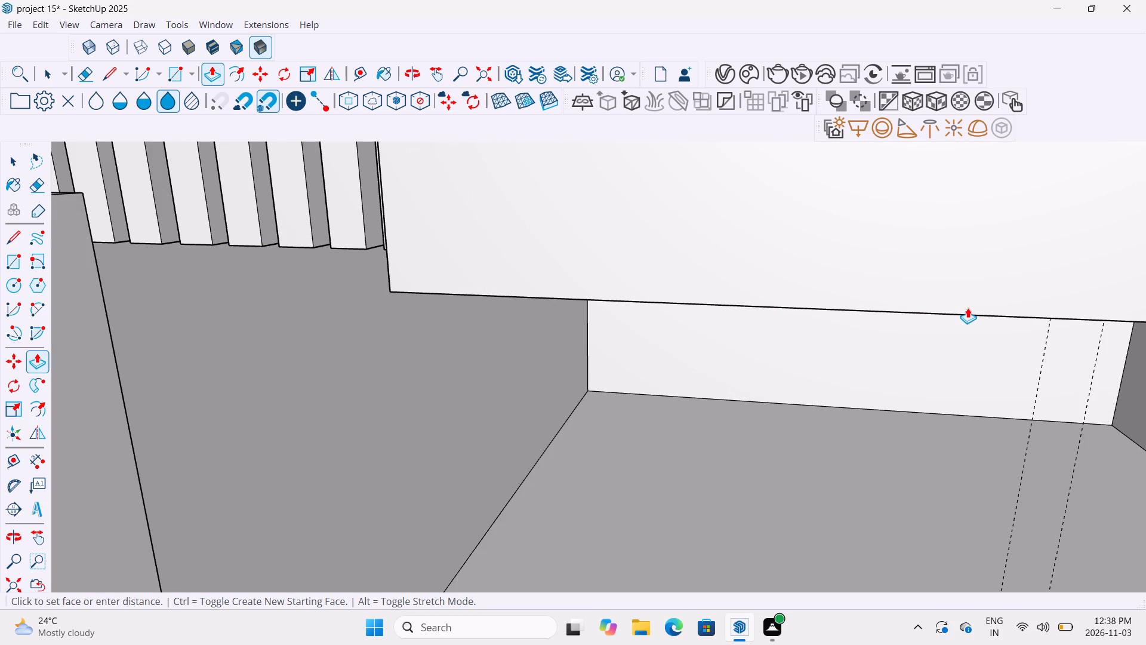
left_click(971, 315)
Push/Pull the first-floor balcony slab's front face outward to line up with the gate pillar's outer face.
scroll(971, 315, "down", 7)
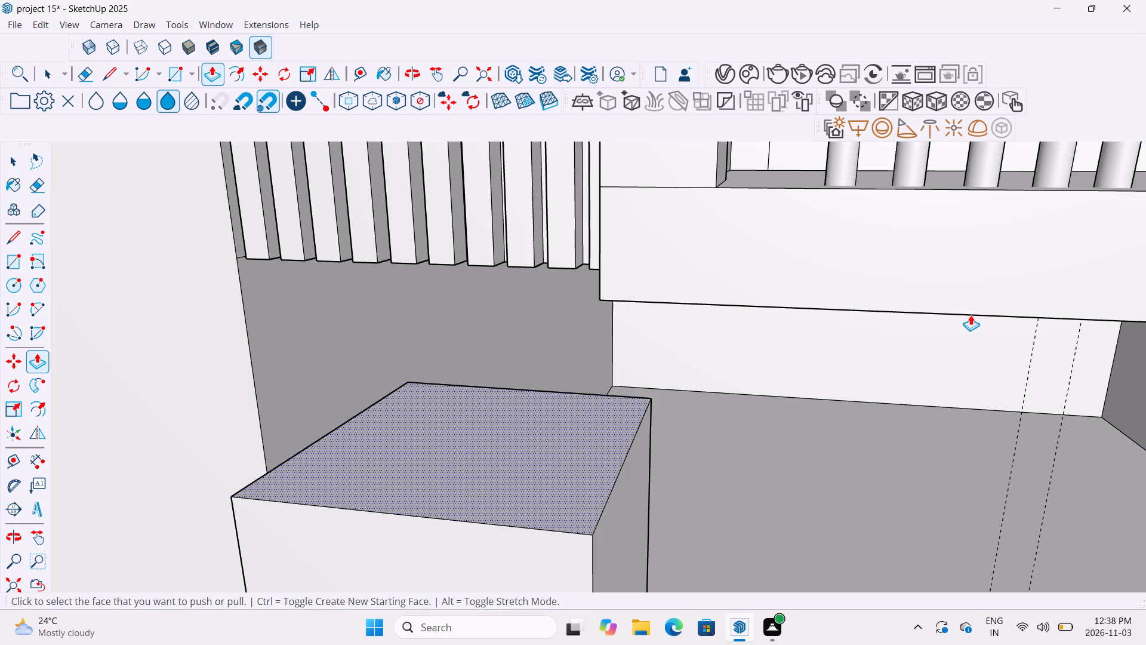
left_click(811, 290)
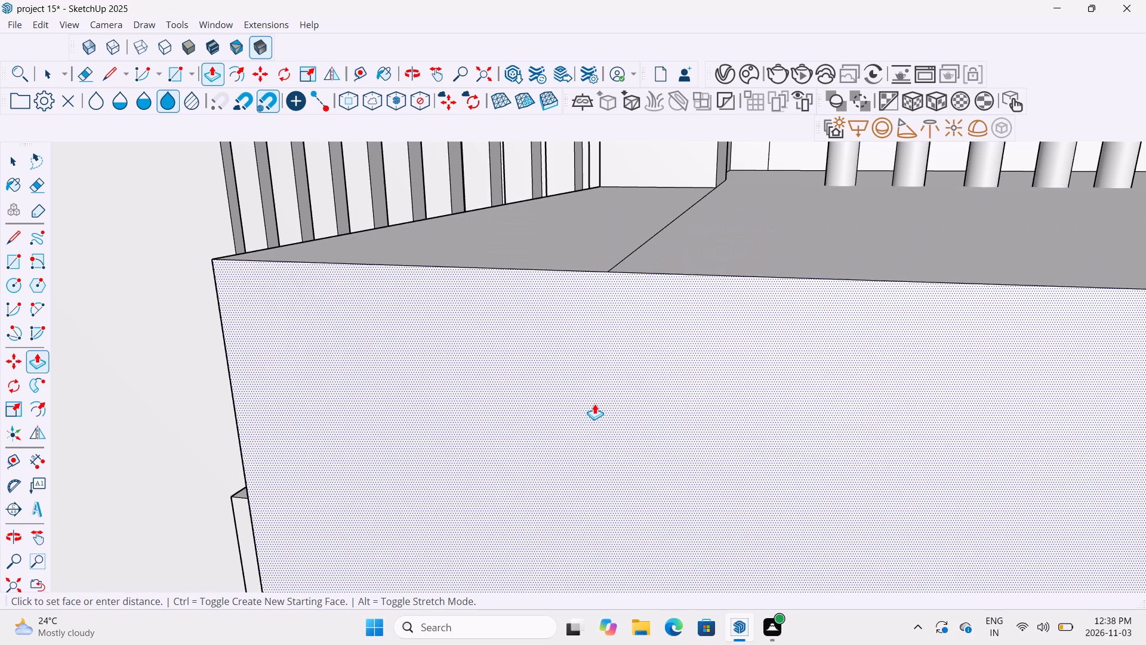
scroll(594, 404, "down", 3)
middle_click_drag(595, 403, 663, 278)
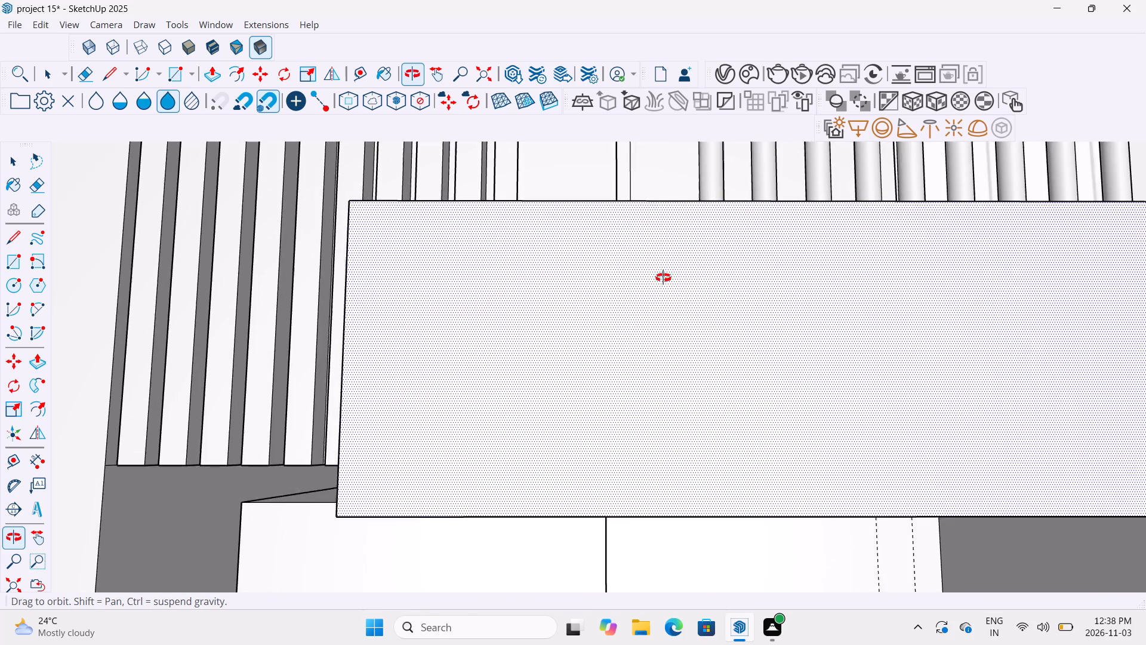
middle_click_drag(663, 278, 679, 255)
scroll(679, 255, "down", 3)
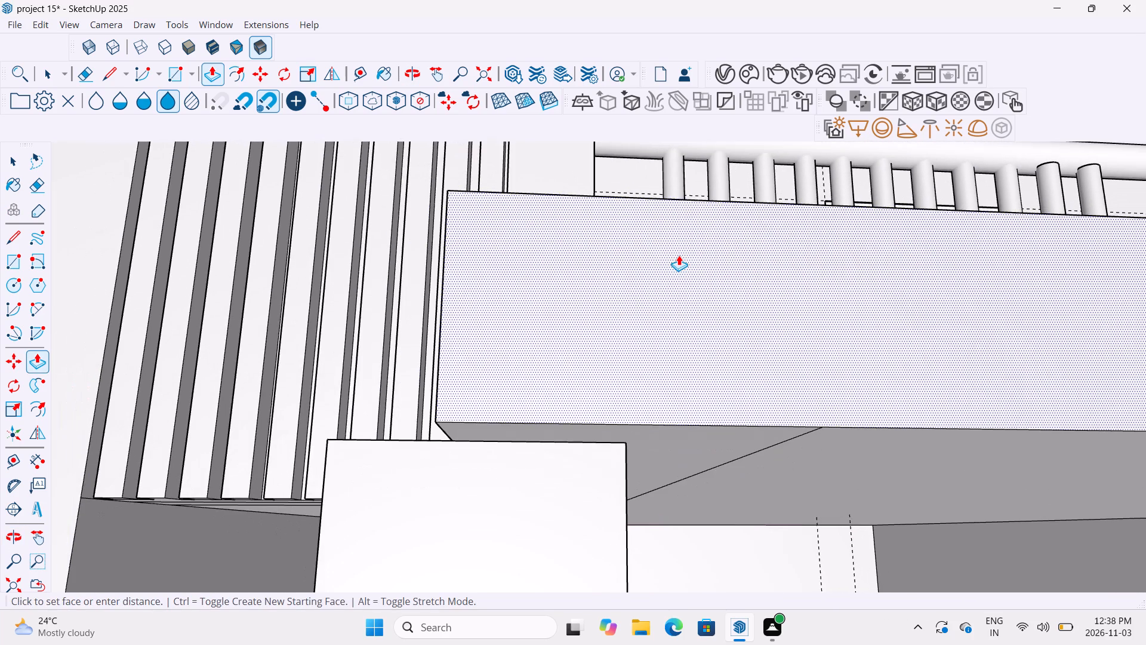
scroll(679, 255, "down", 19)
scroll(679, 255, "down", 6)
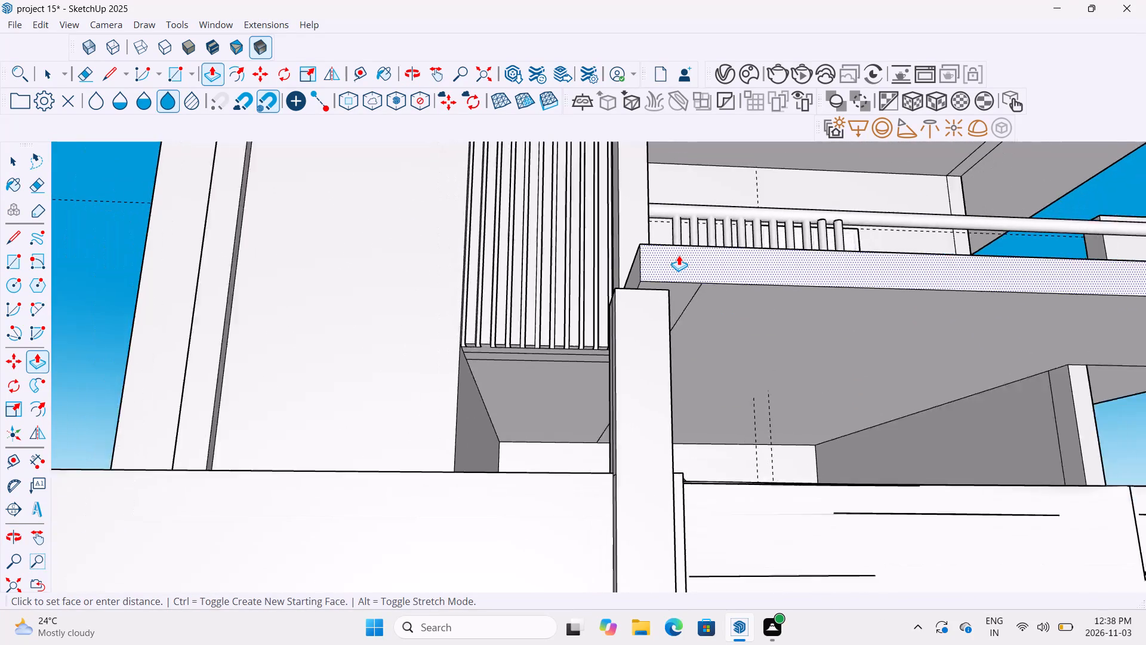
scroll(679, 255, "down", 7)
middle_click_drag(679, 255, 674, 346)
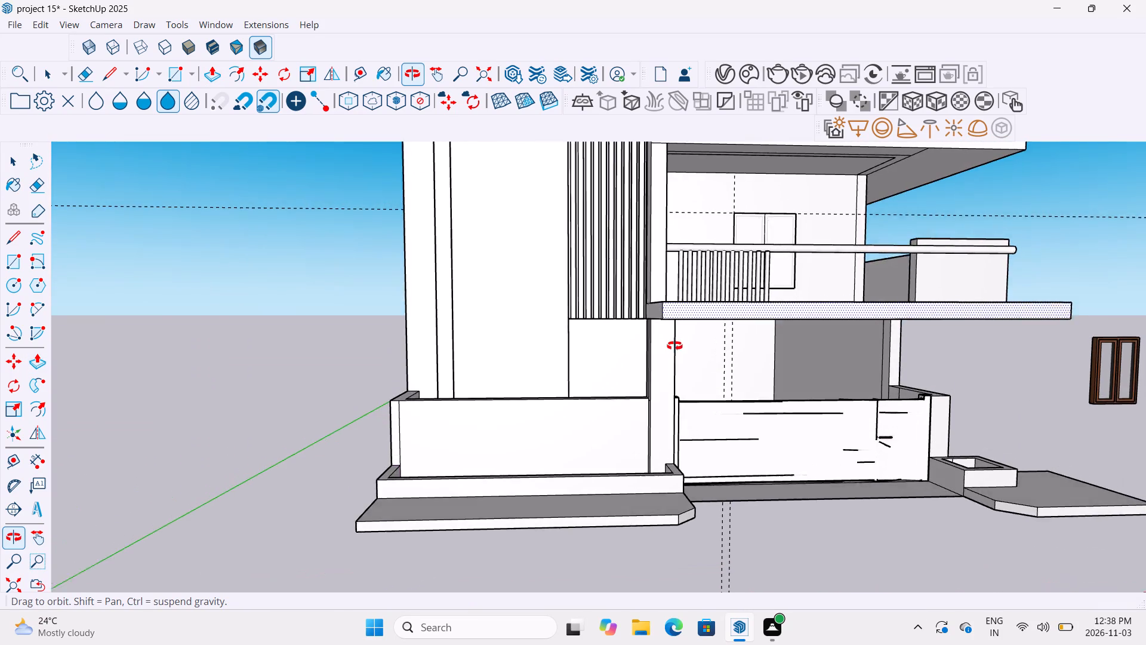
middle_click_drag(674, 346, 664, 358)
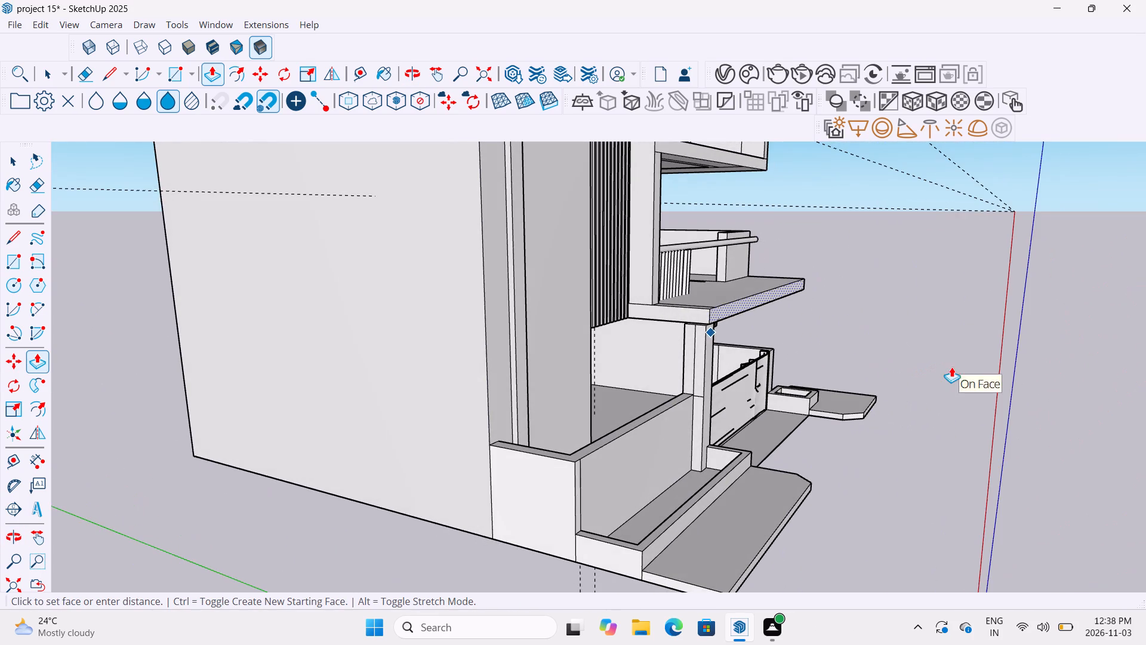
scroll(719, 334, "up", 6)
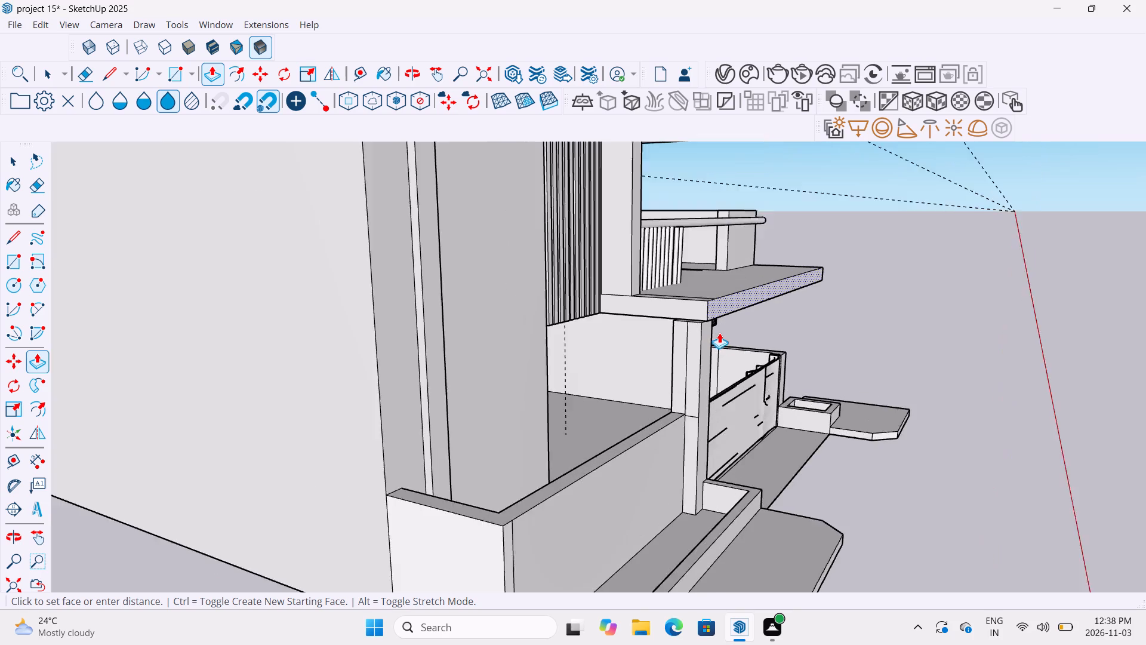
scroll(719, 333, "up", 5)
left_click(719, 333)
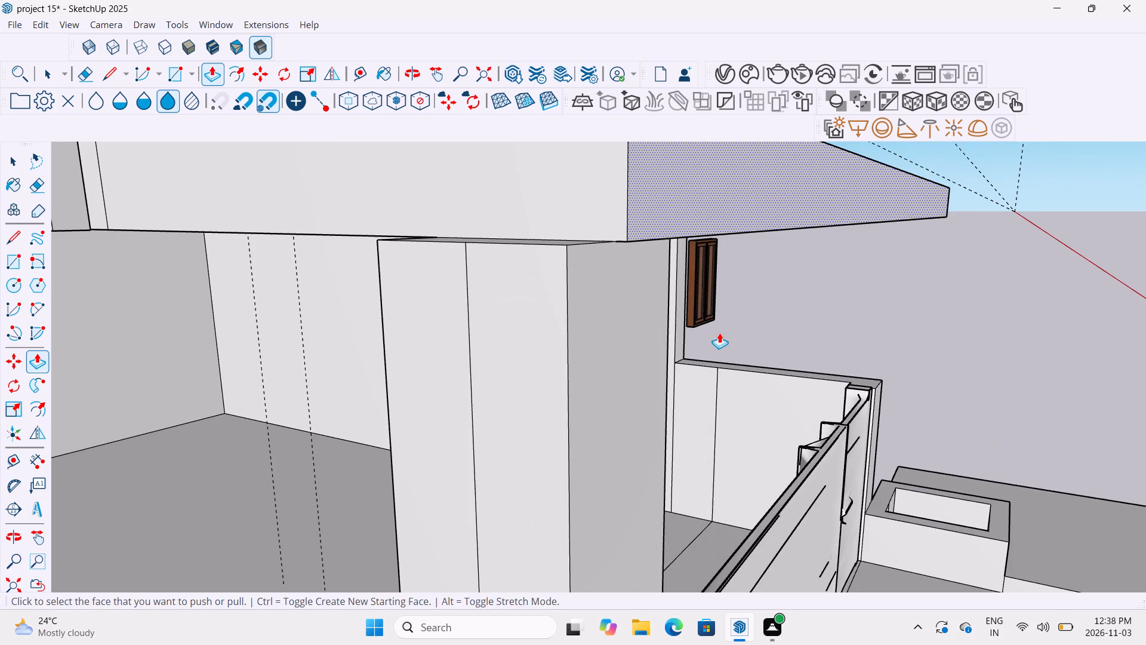
Push/Pull the balcony slab's side end face outward so it covers the gate pillar's top.
left_click(562, 208)
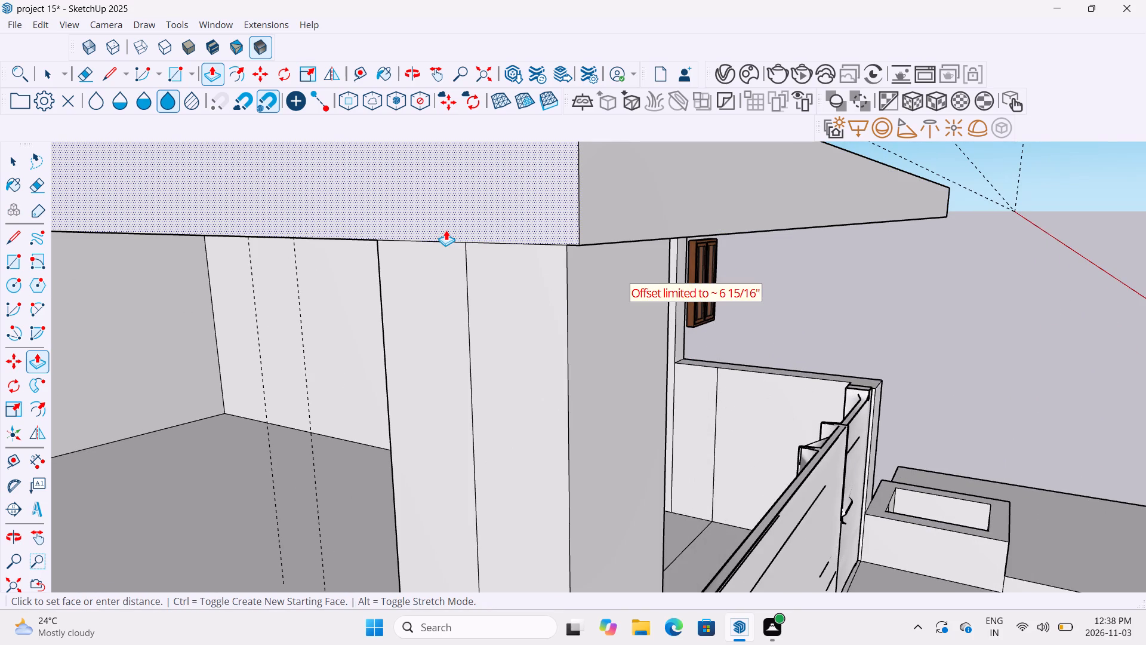
left_click(446, 230)
Examine the extended balcony slab above the gate pillar and the whole front of the house.
scroll(1056, 417, "down", 7)
middle_click_drag(1040, 440, 931, 460)
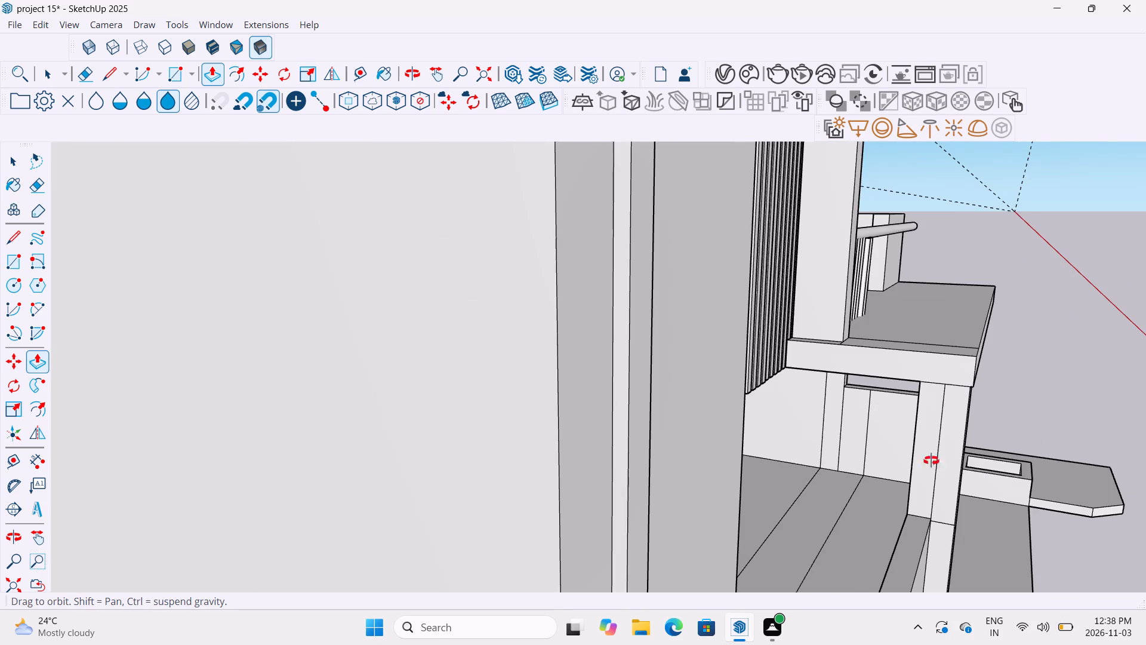
middle_click_drag(931, 460, 642, 460)
scroll(642, 460, "down", 9)
scroll(667, 436, "up", 1)
scroll(667, 436, "down", 3)
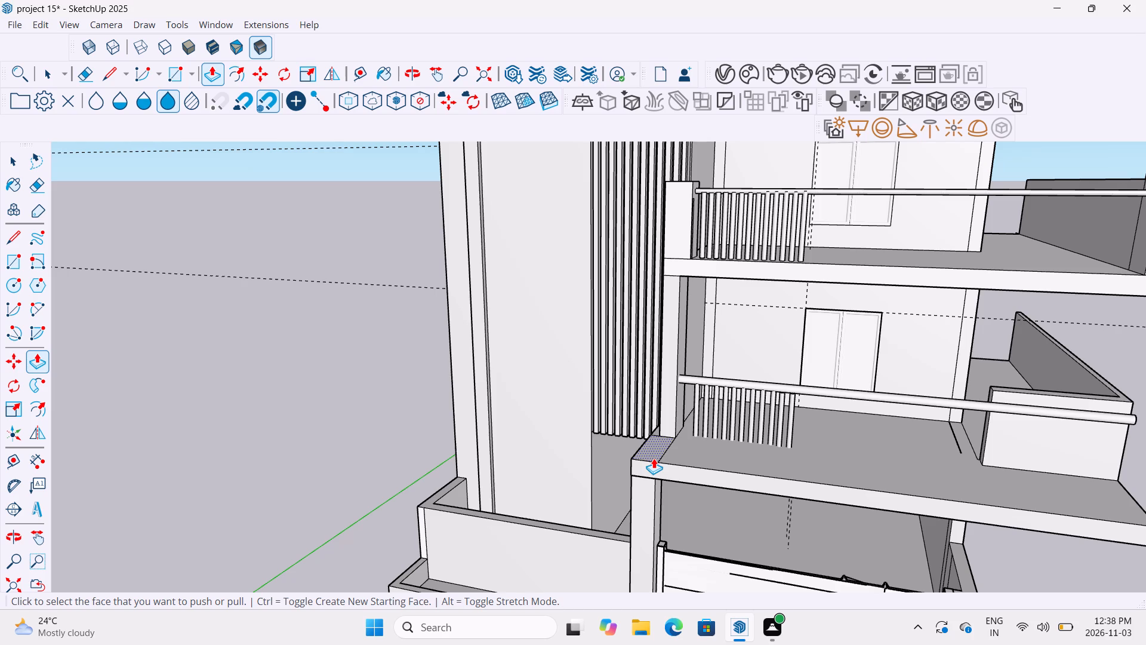
scroll(684, 469, "down", 12)
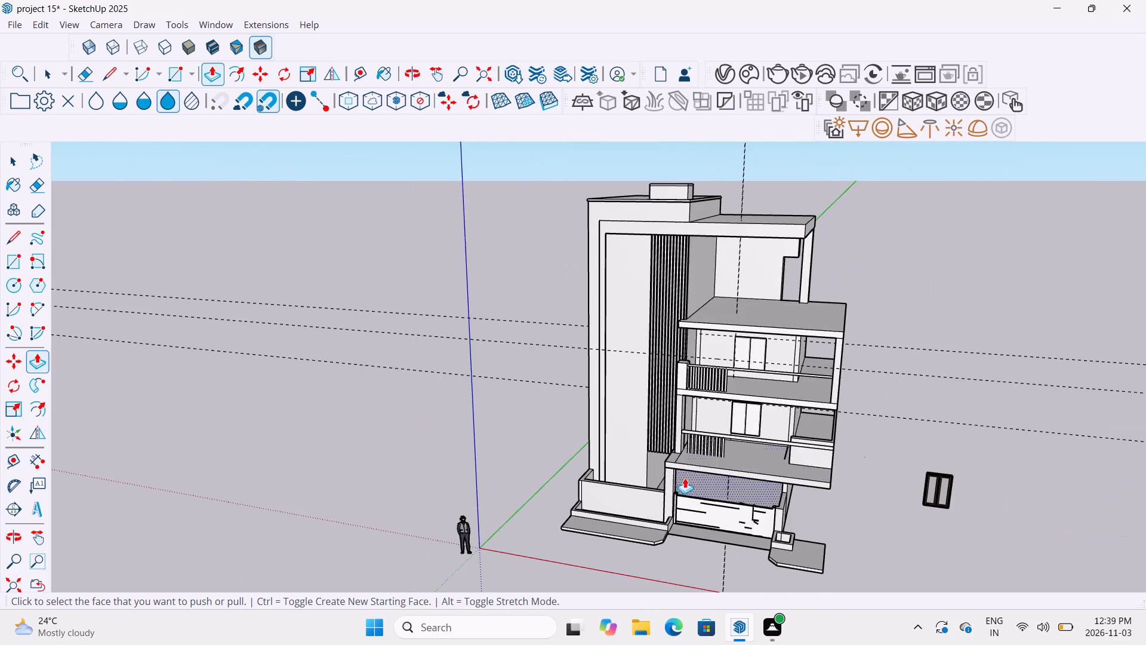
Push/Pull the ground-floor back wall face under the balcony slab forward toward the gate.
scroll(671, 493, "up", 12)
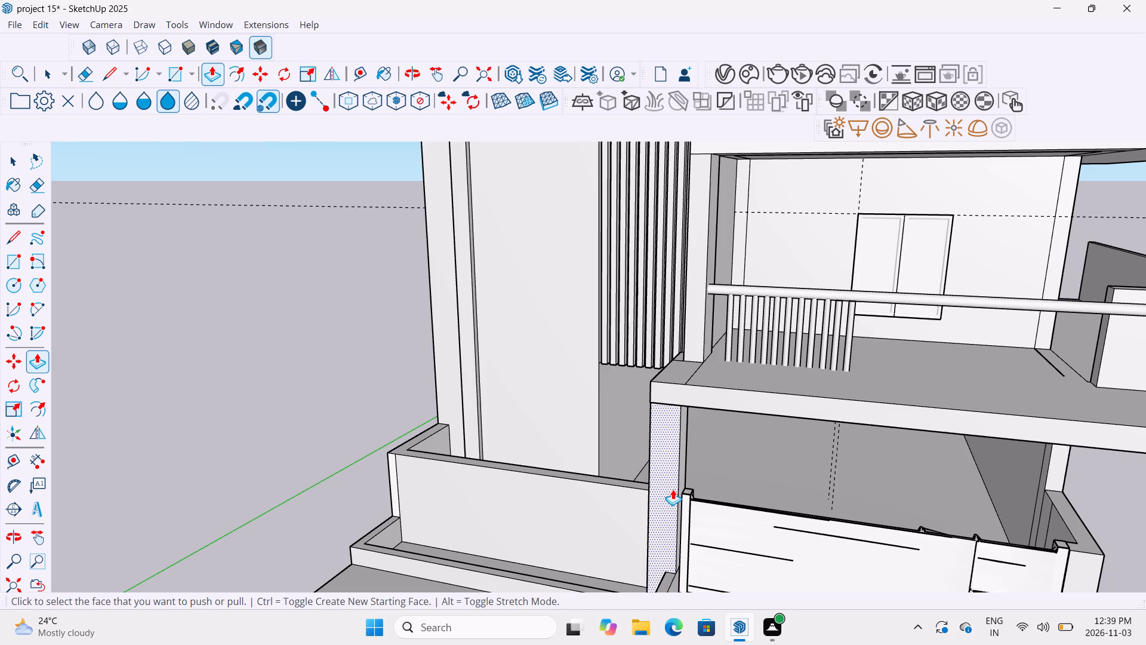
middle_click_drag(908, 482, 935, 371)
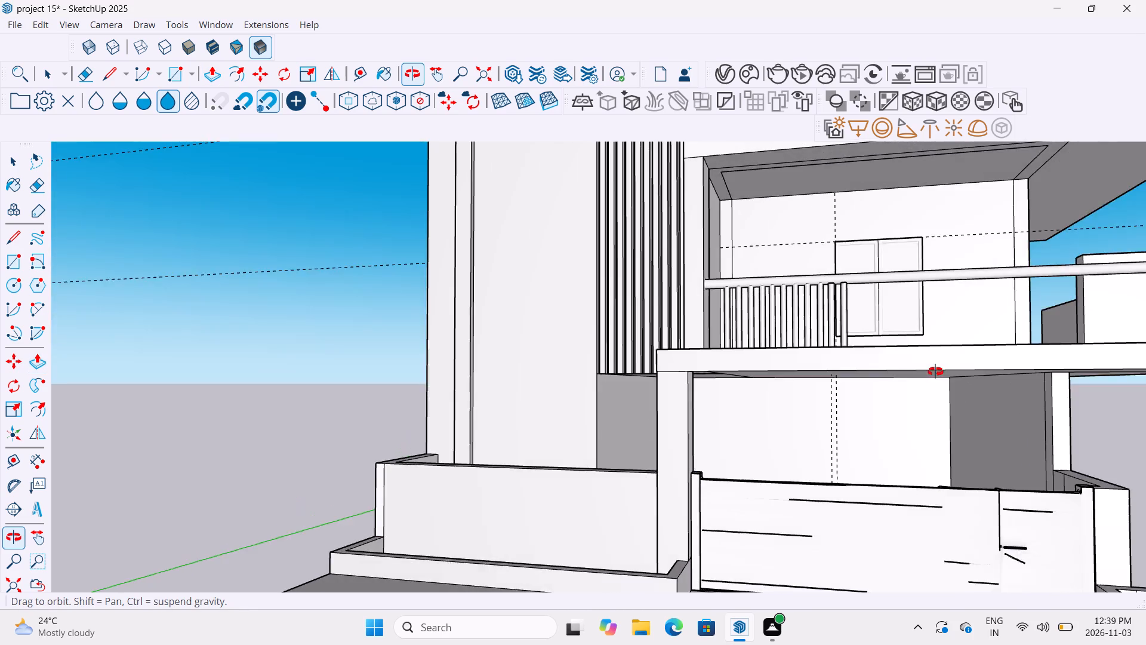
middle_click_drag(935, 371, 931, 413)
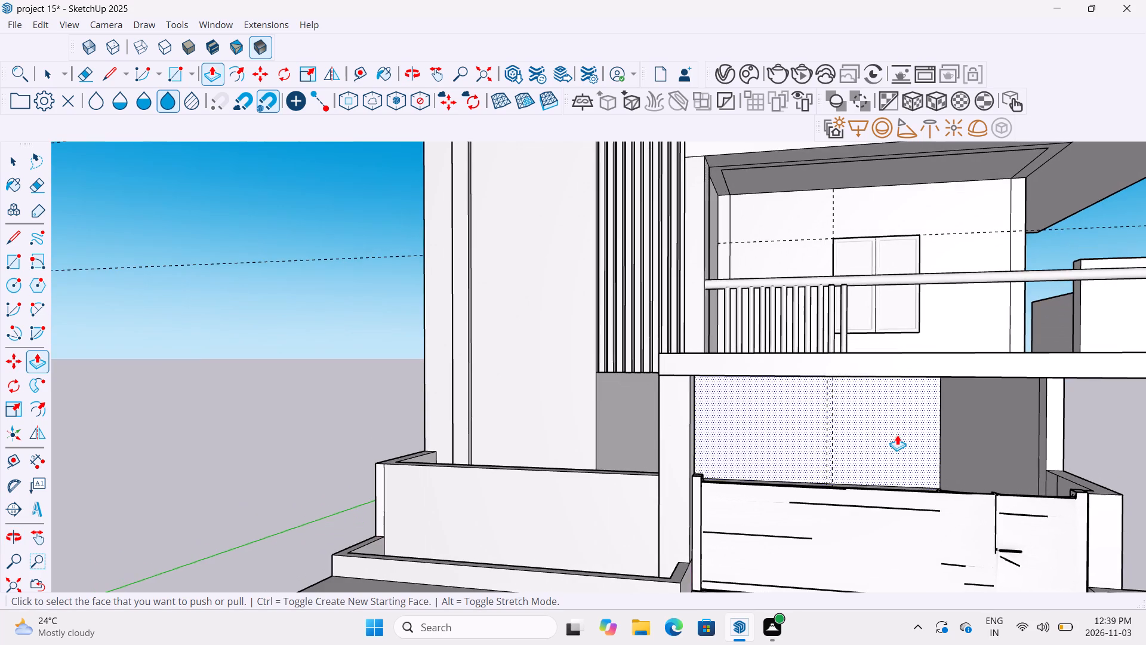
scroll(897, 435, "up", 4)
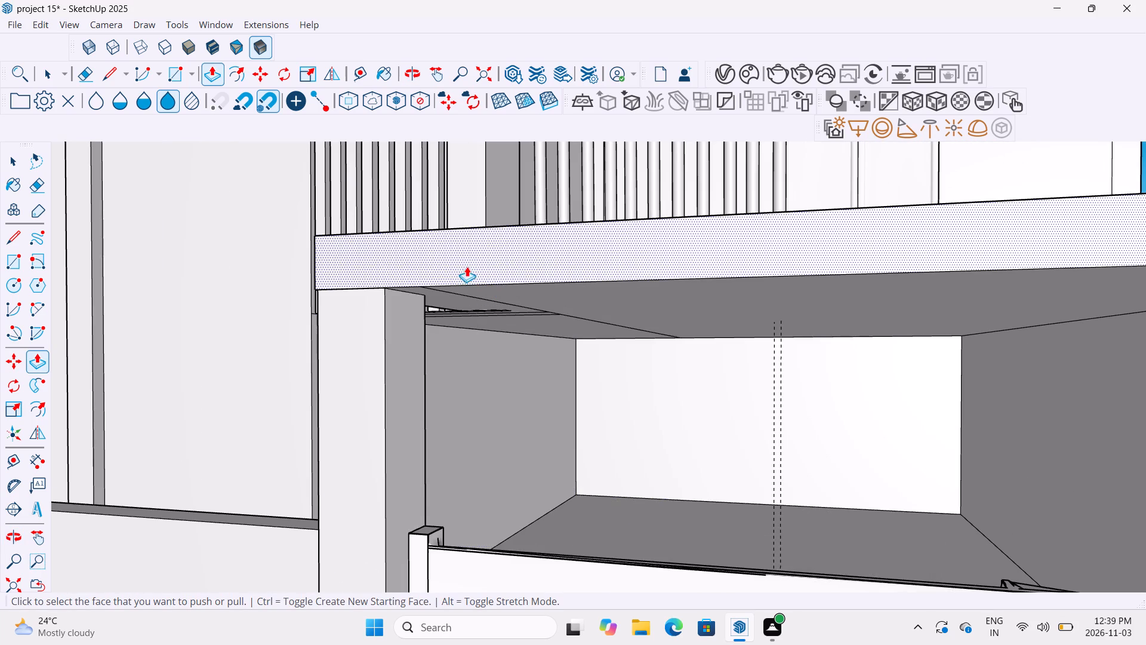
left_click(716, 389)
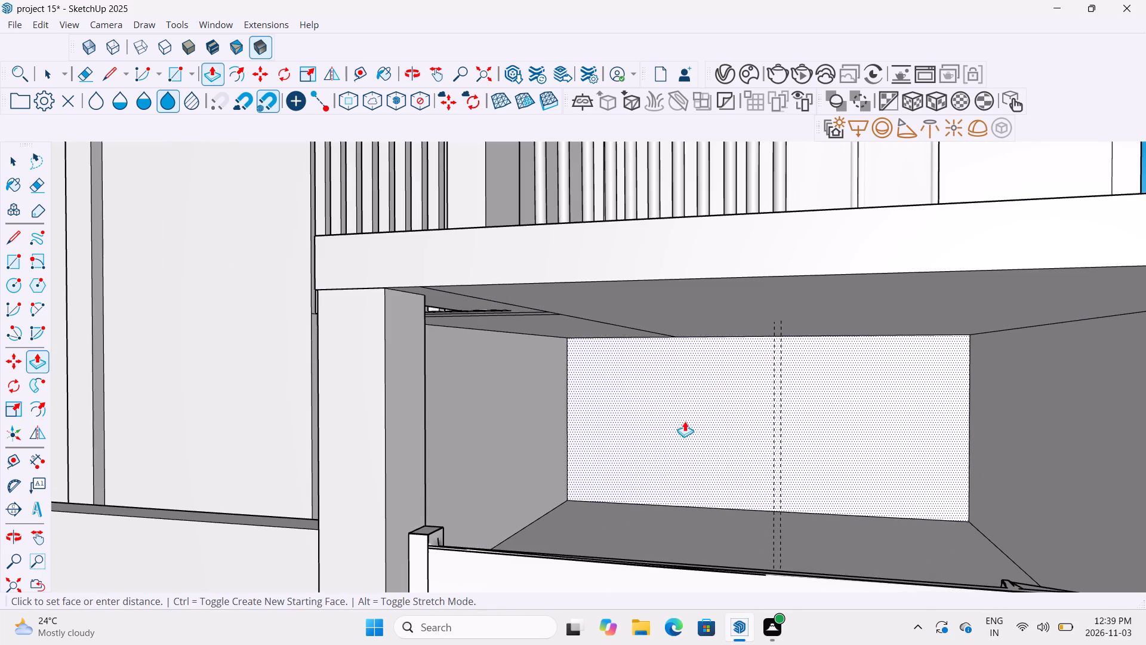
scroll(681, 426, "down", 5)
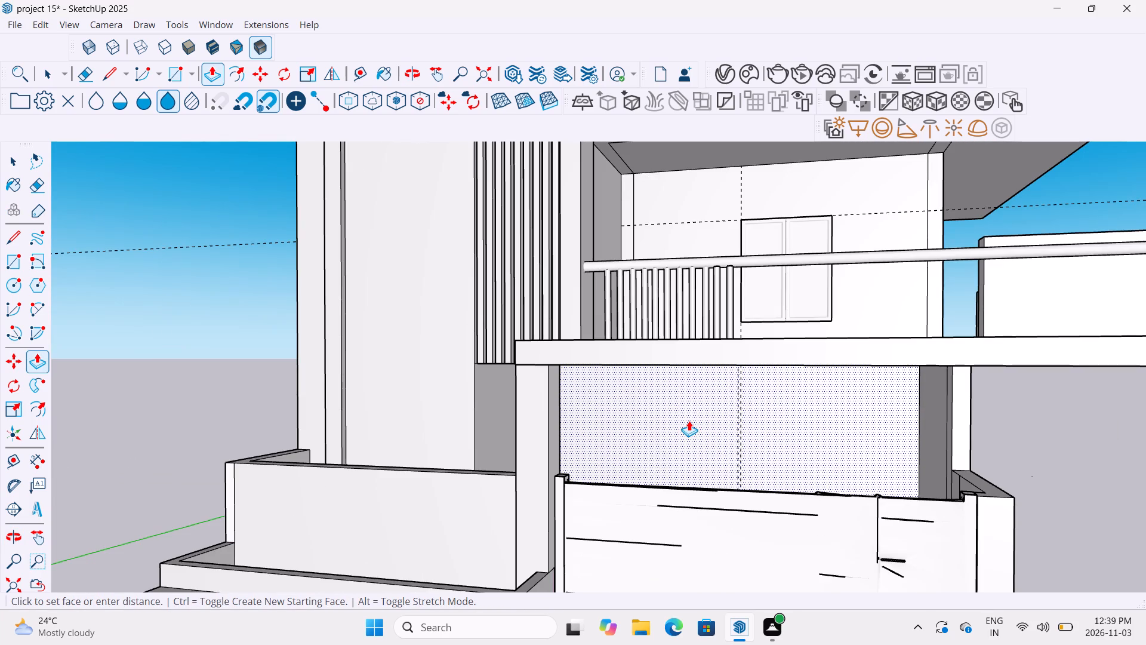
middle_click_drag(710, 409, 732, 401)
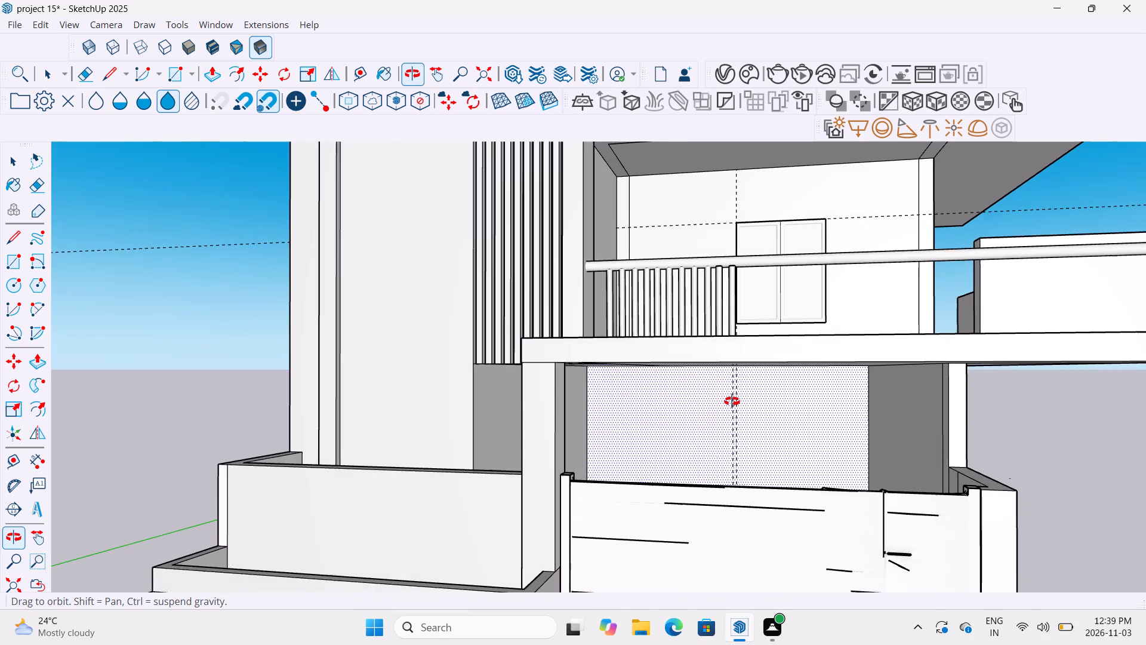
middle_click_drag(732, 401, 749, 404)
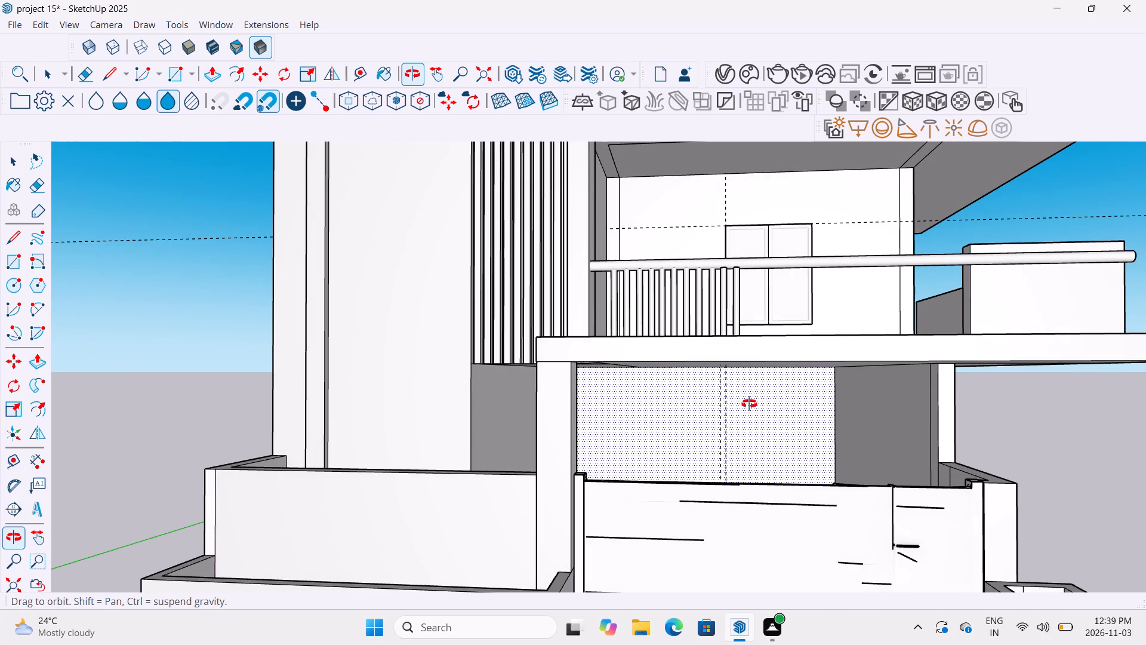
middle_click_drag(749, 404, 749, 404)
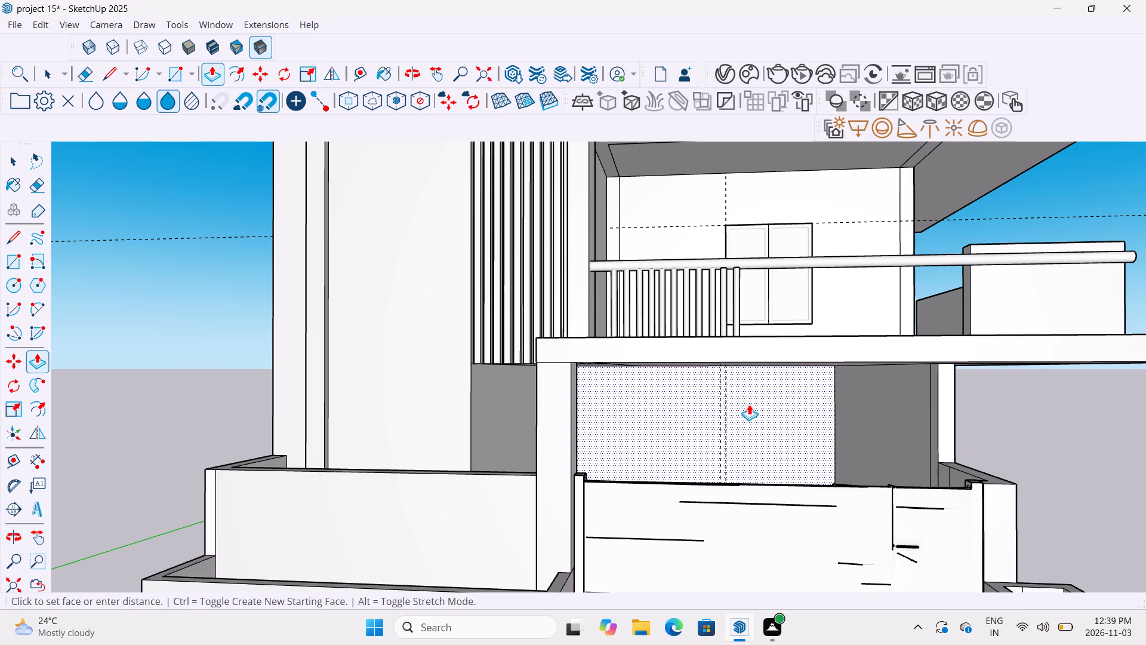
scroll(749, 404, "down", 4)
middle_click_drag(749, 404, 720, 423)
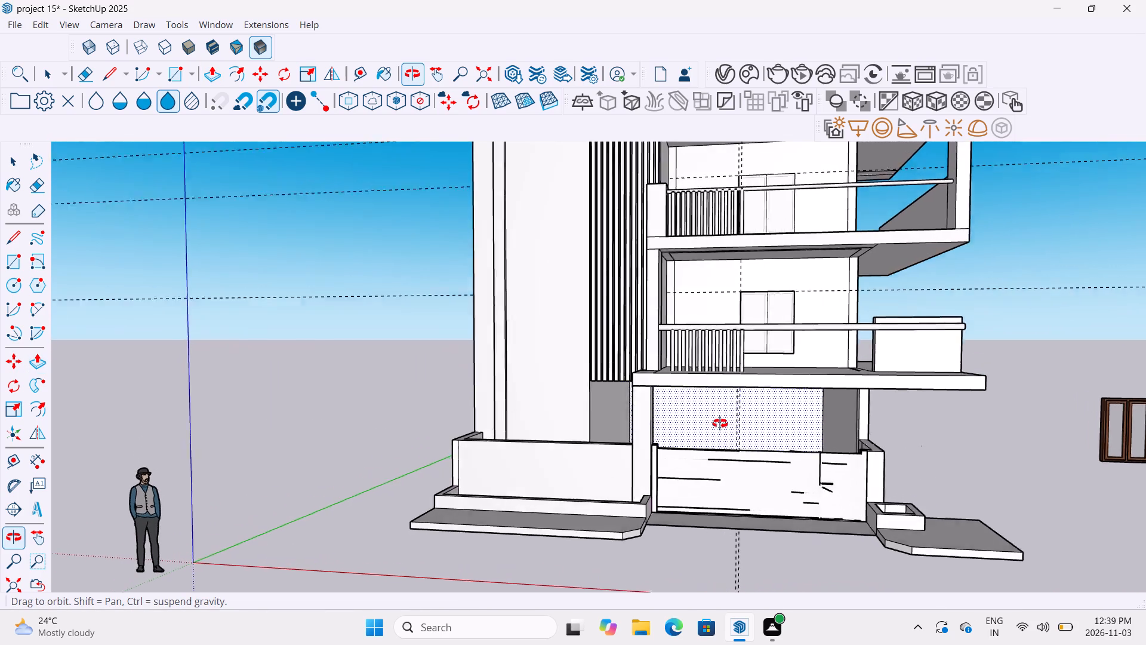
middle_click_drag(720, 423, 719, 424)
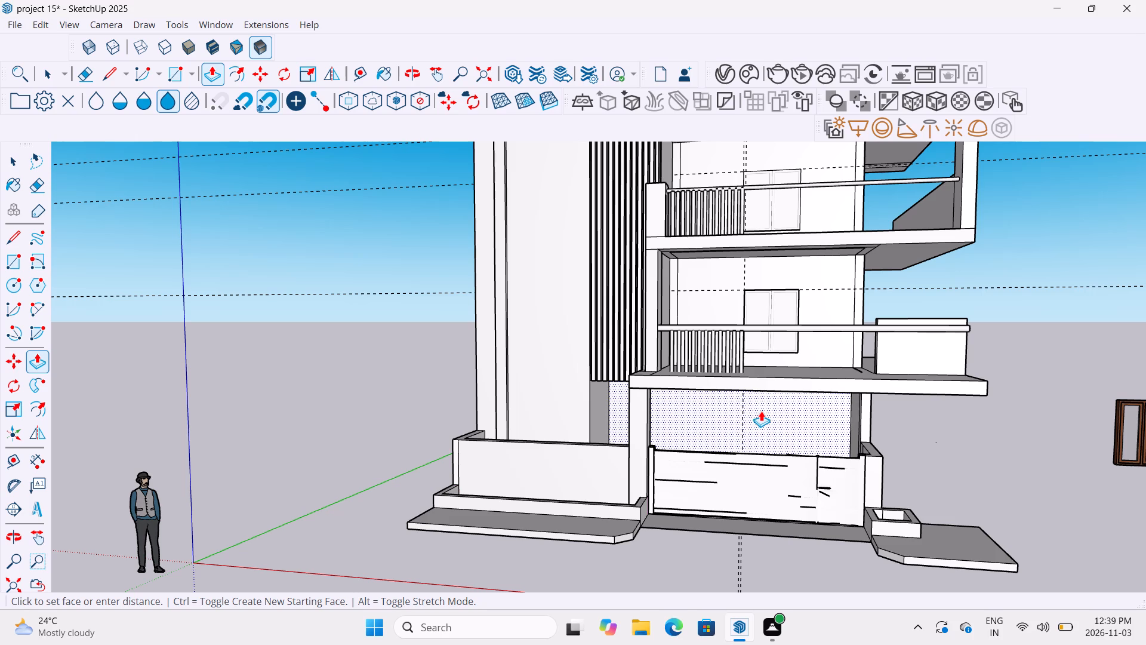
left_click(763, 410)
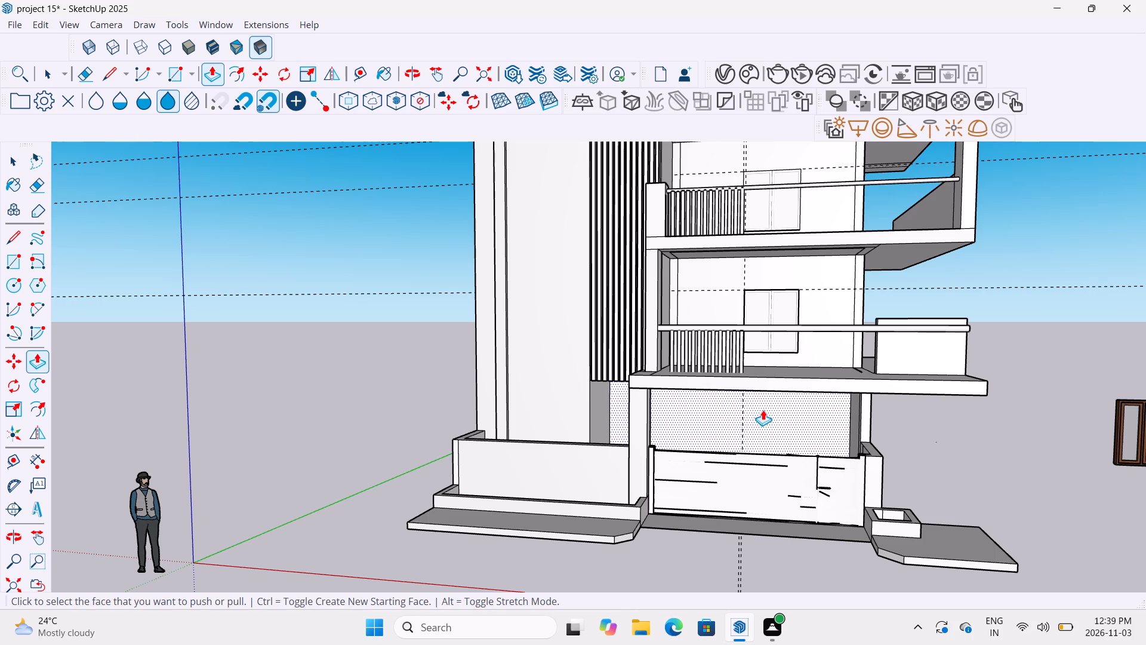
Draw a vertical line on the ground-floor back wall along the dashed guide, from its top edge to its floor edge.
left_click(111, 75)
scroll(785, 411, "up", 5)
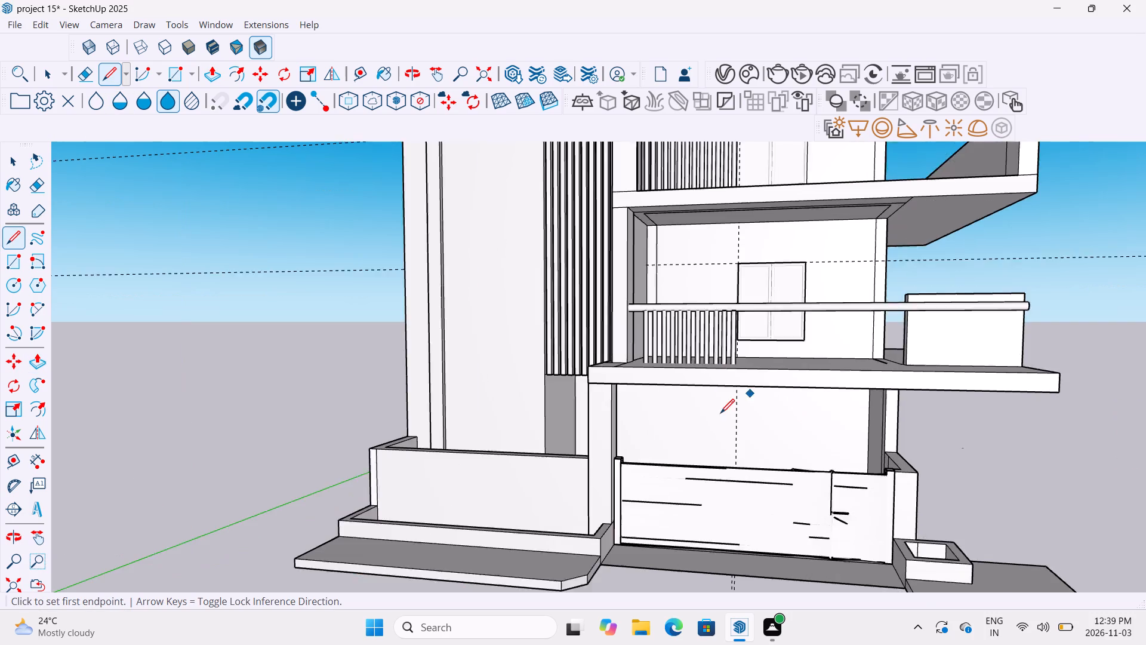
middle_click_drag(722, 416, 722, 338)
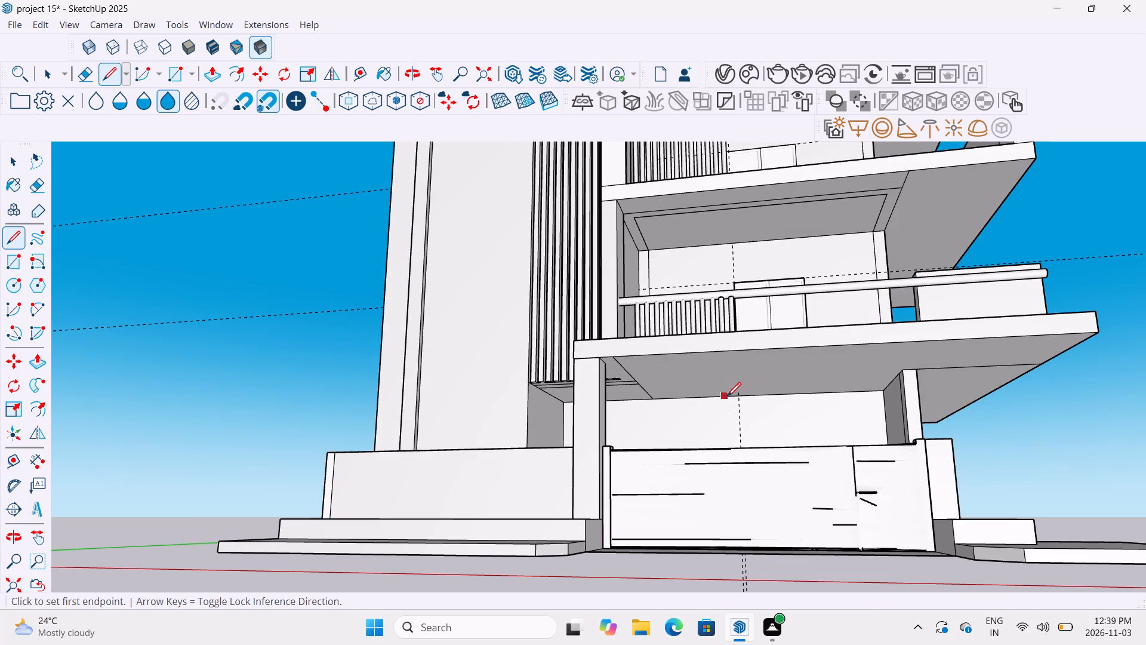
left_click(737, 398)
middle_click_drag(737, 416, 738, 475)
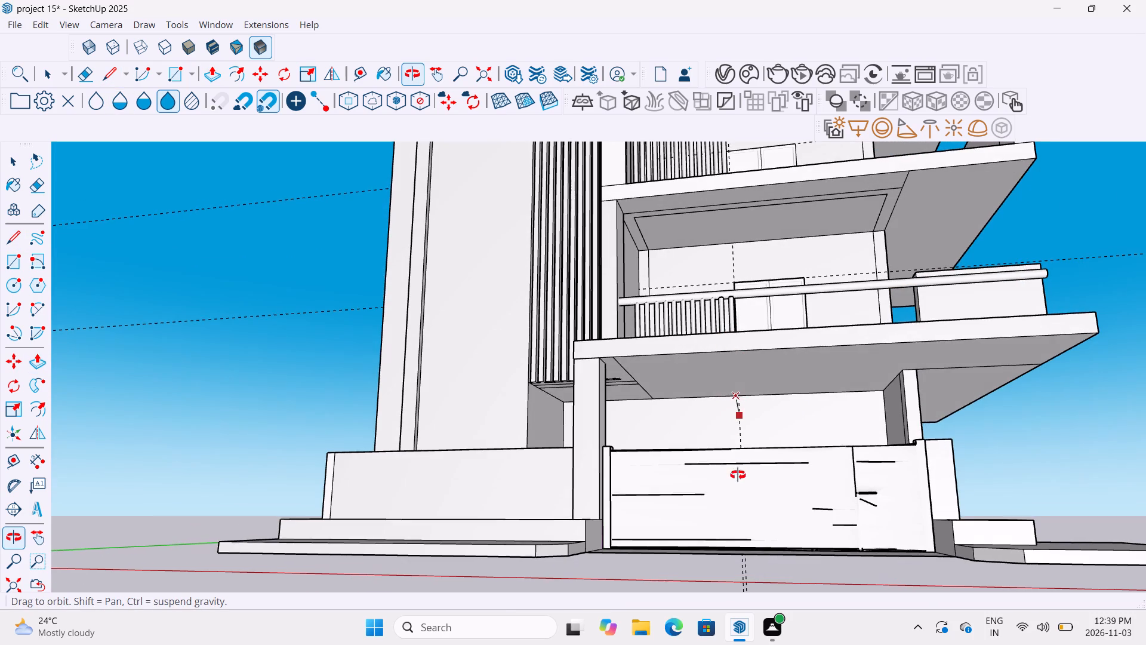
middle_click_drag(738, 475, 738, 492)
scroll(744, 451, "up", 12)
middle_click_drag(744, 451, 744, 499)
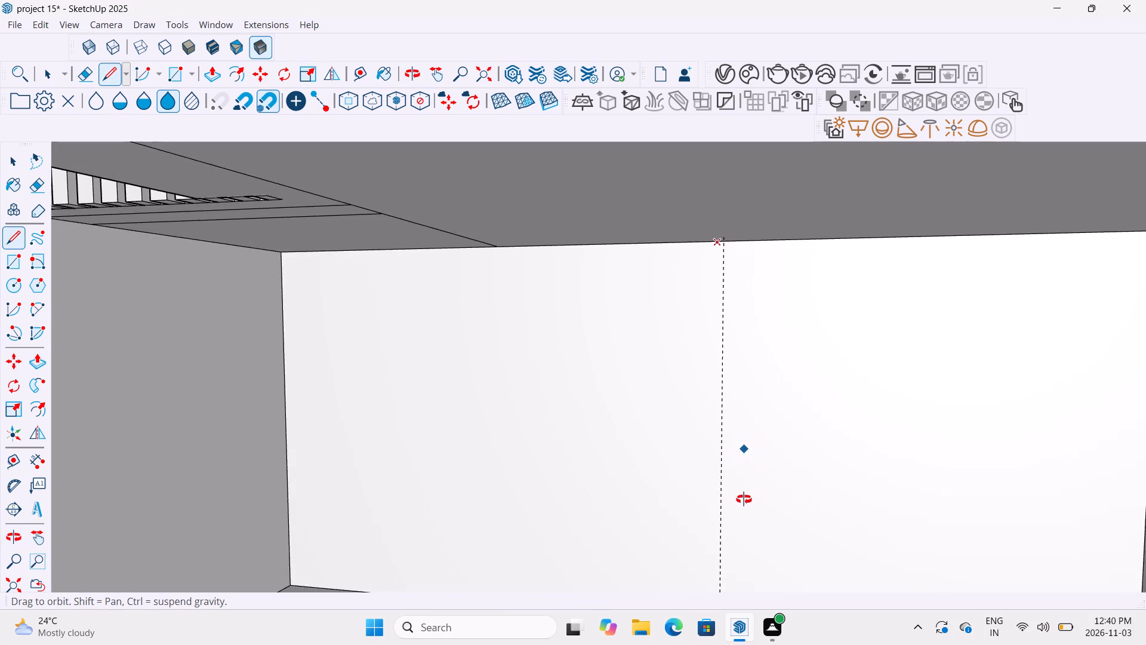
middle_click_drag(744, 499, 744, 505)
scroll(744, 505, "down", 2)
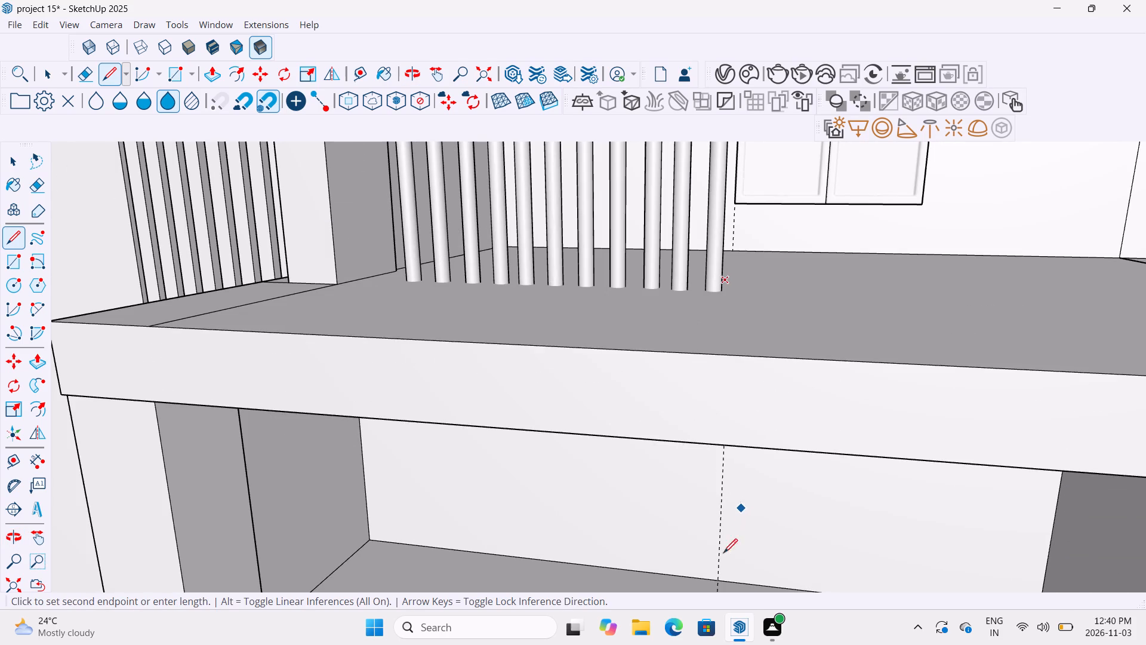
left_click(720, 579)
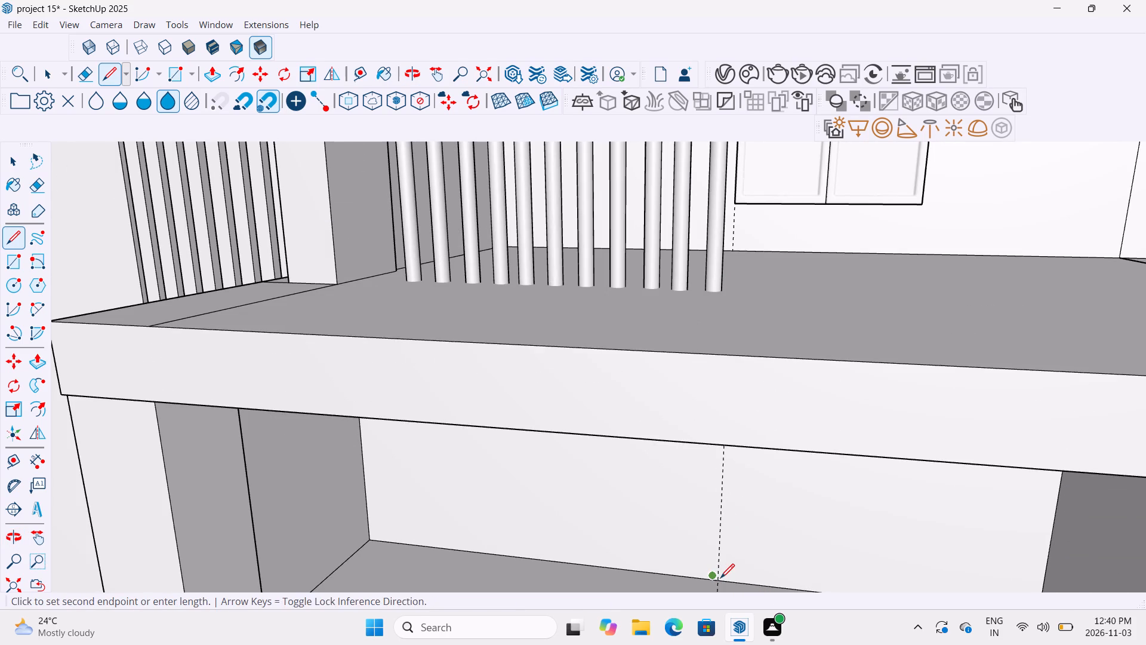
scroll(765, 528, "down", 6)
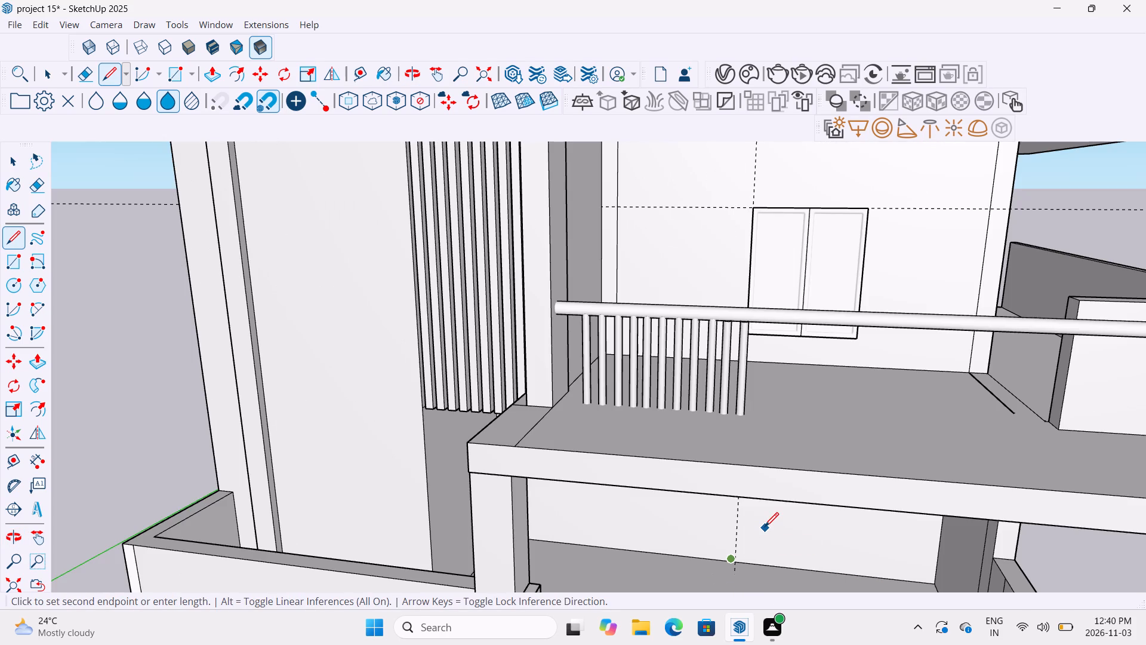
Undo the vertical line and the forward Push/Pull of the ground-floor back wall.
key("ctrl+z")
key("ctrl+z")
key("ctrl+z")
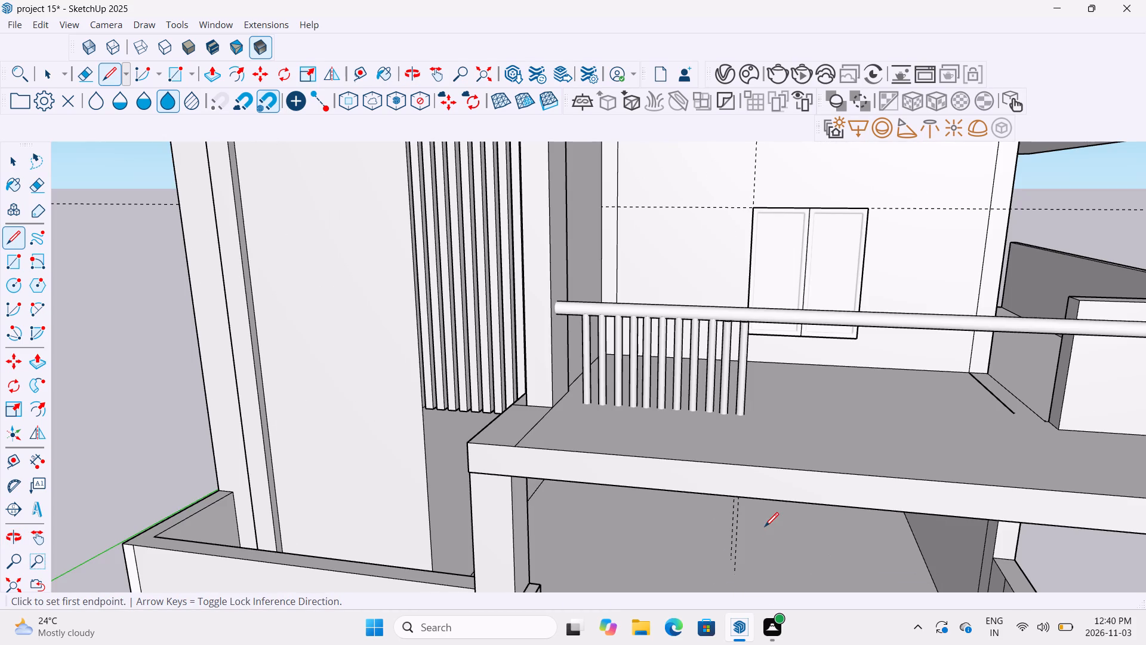
Draw a line across the ground-floor floor behind the gate, parallel to the back wall, from one side wall to the other.
middle_click_drag(748, 550, 824, 407)
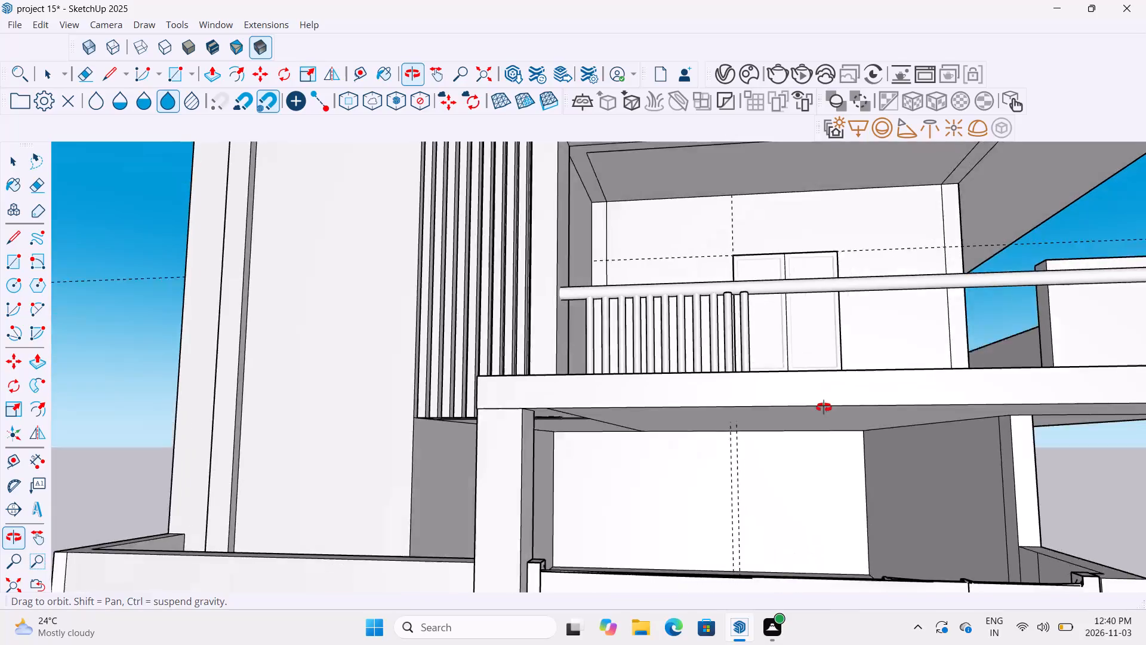
middle_click_drag(824, 407, 783, 524)
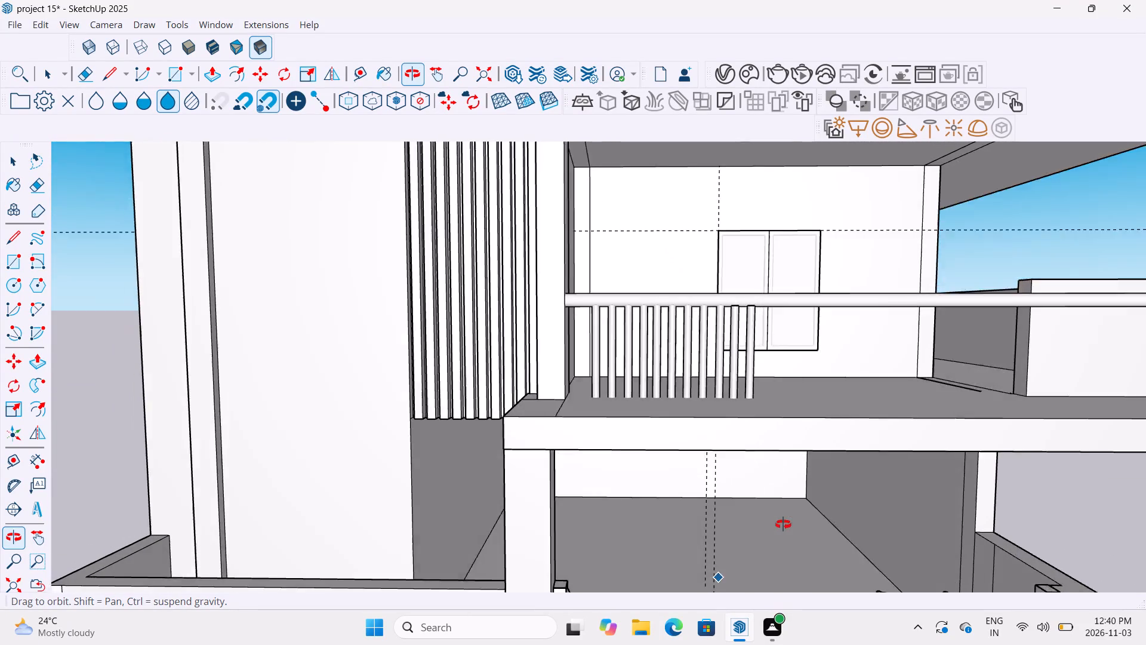
middle_click_drag(783, 524, 774, 532)
scroll(768, 535, "up", 3)
scroll(768, 535, "down", 3)
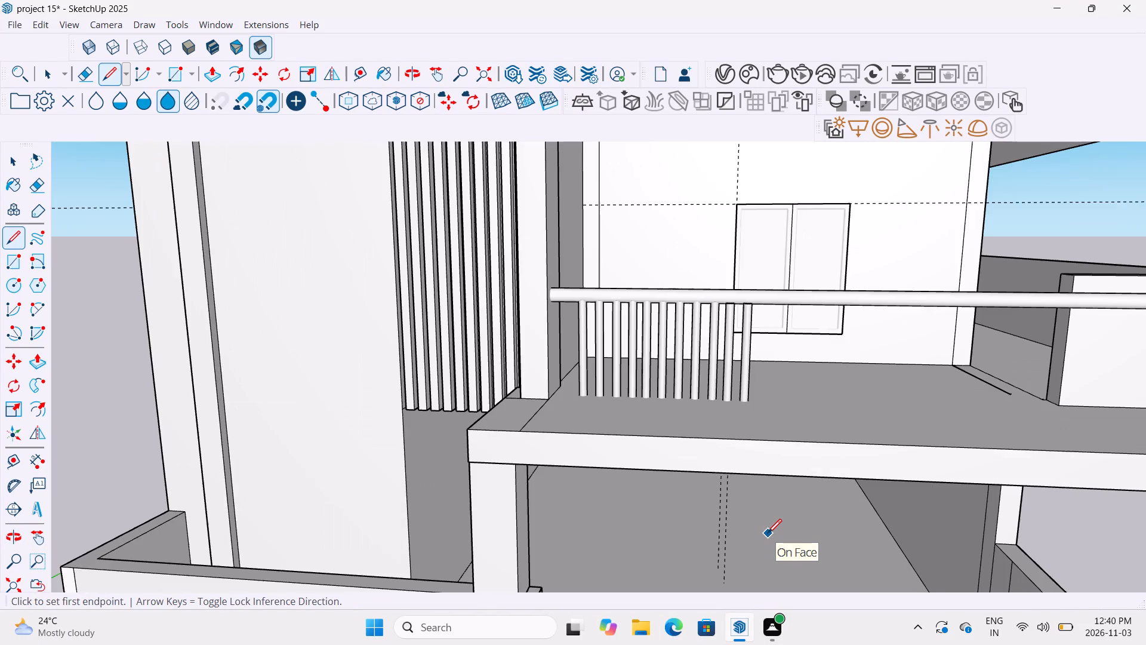
scroll(768, 535, "down", 2)
scroll(768, 535, "up", 4)
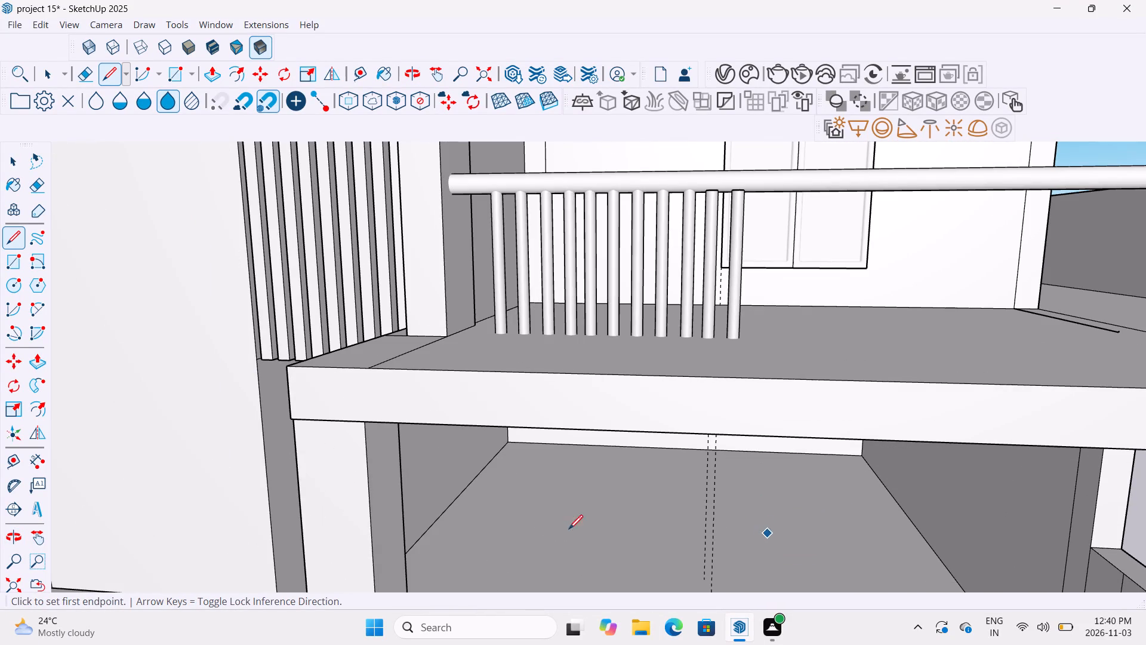
left_click(433, 523)
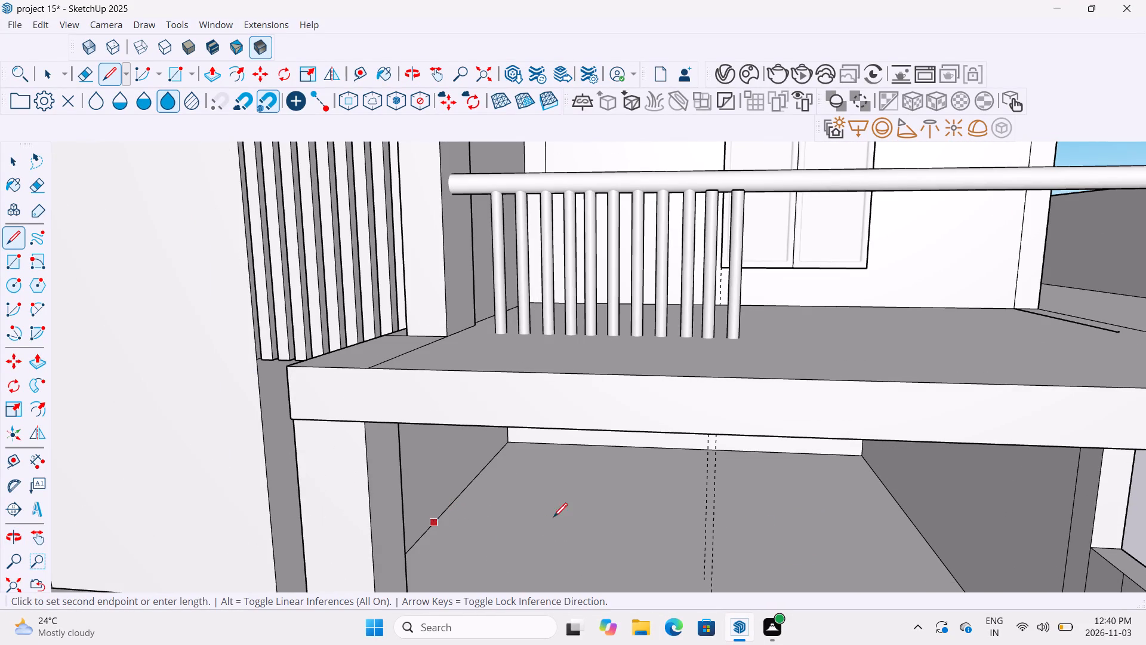
left_click(941, 552)
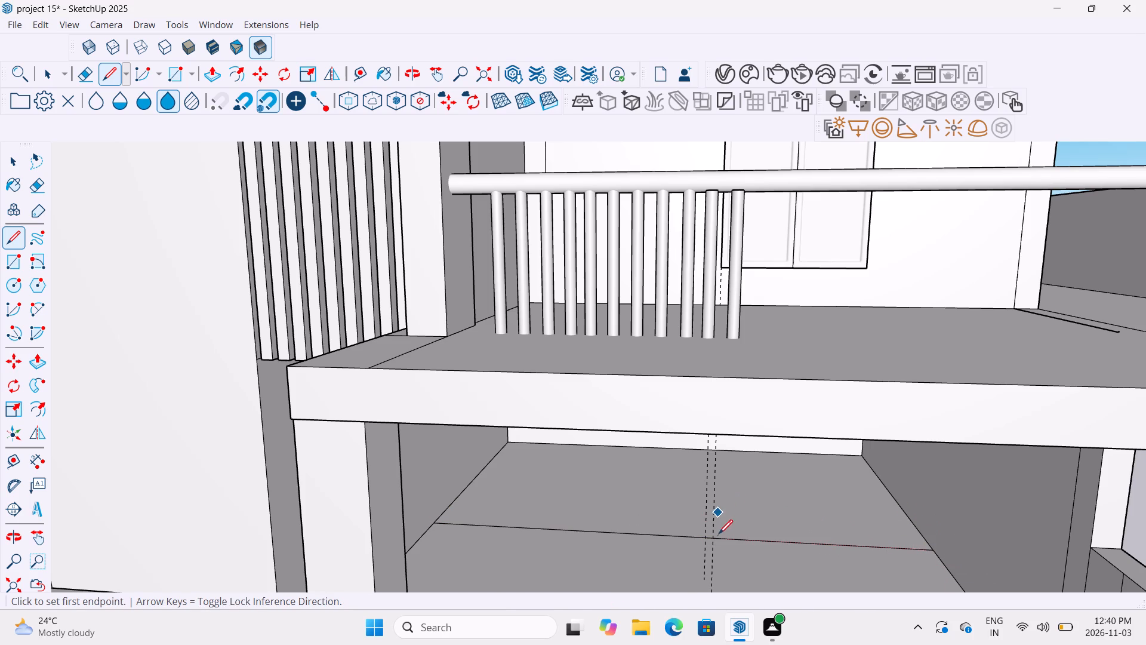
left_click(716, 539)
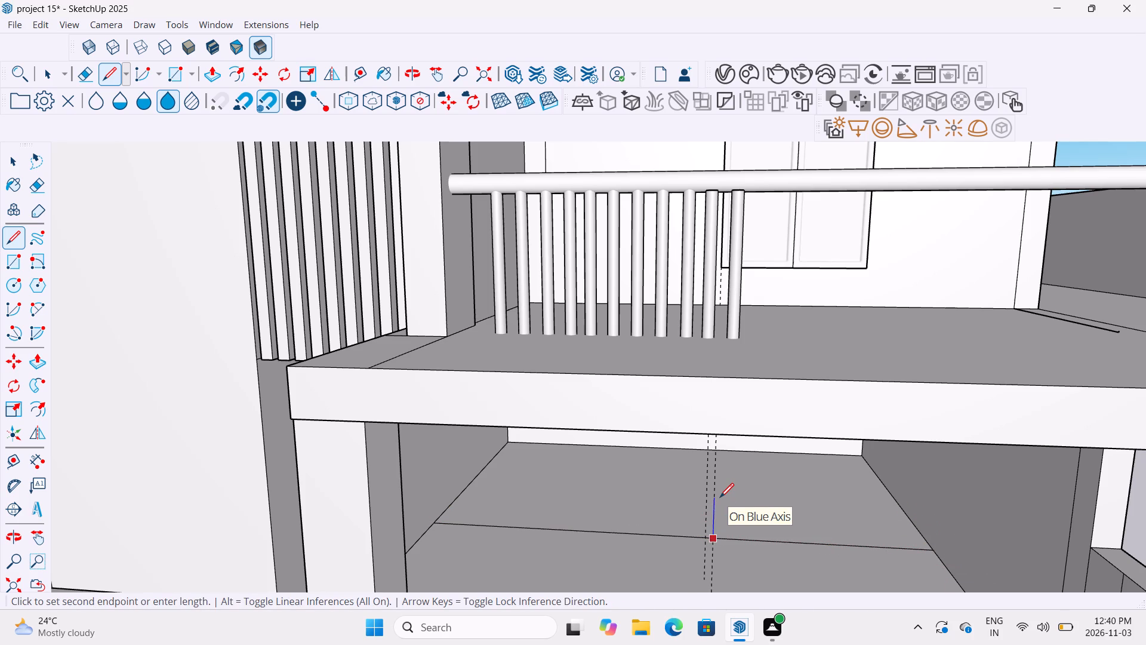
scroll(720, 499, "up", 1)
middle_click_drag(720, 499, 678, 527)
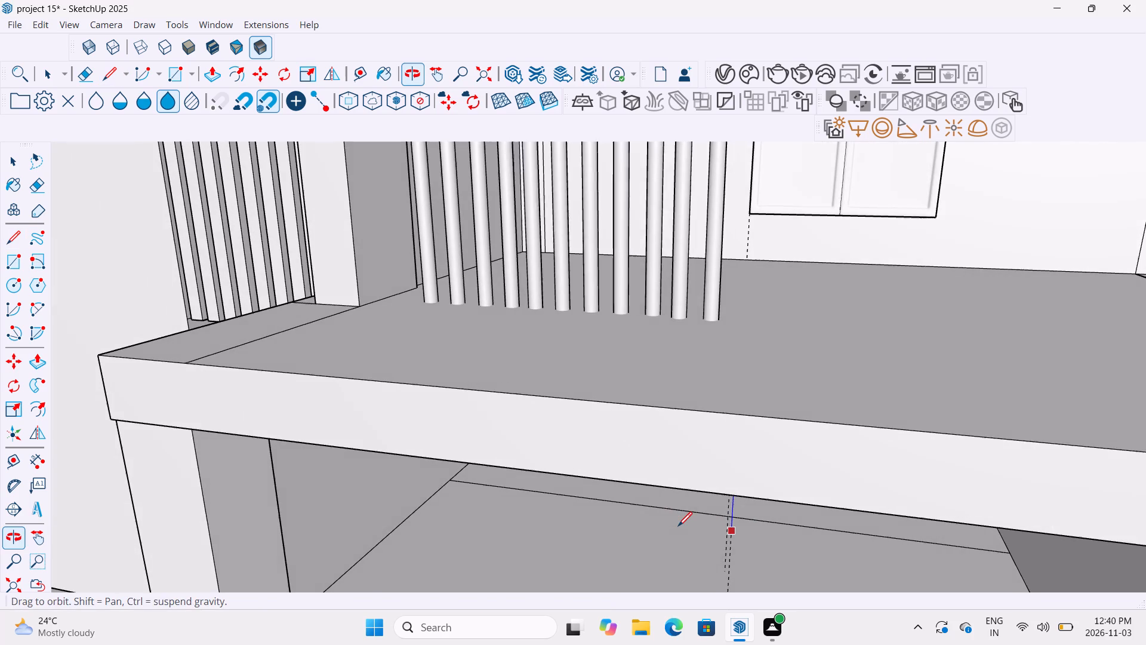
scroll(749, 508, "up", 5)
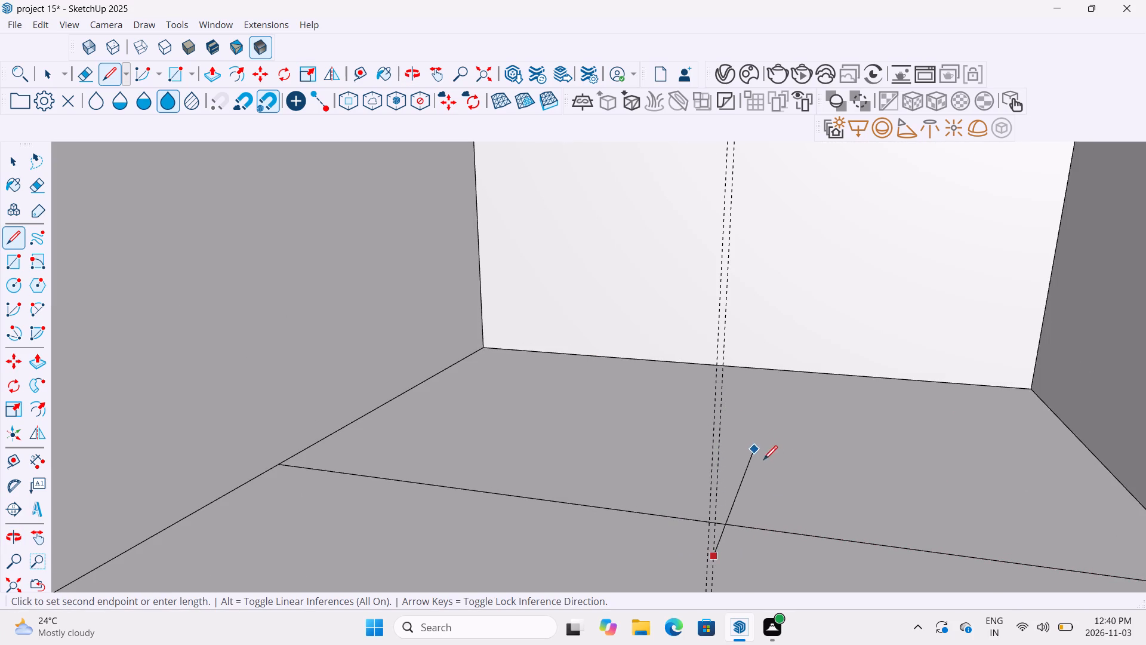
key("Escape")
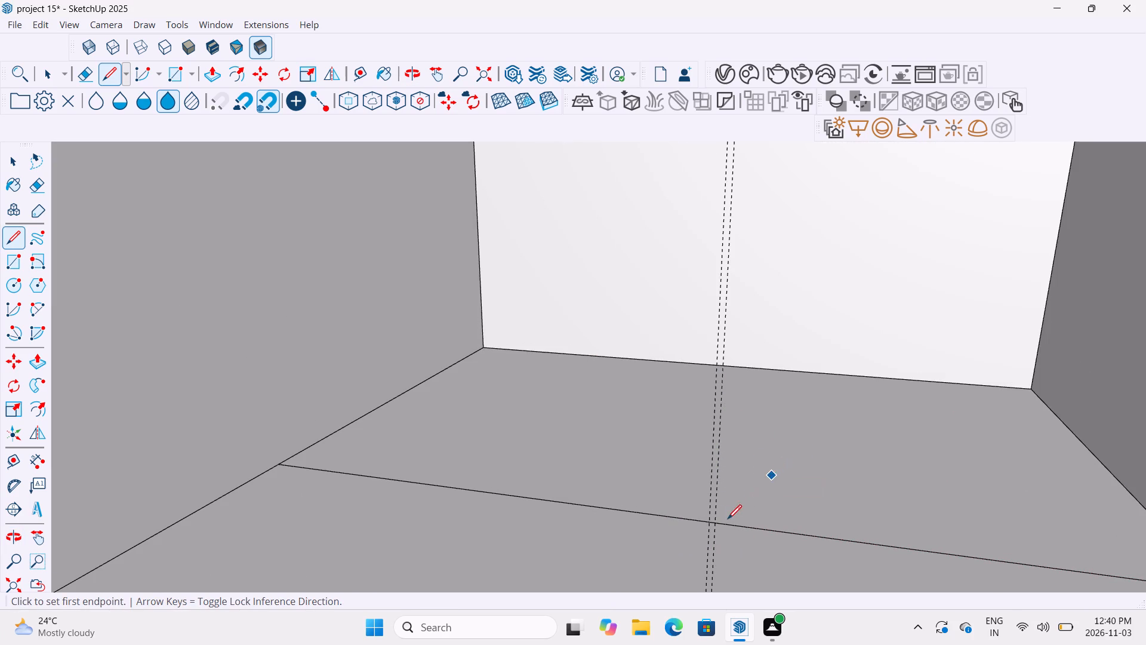
Draw a line along the green axis from the new cross line to the back wall's floor edge, splitting the rear floor in two.
scroll(718, 523, "up", 5)
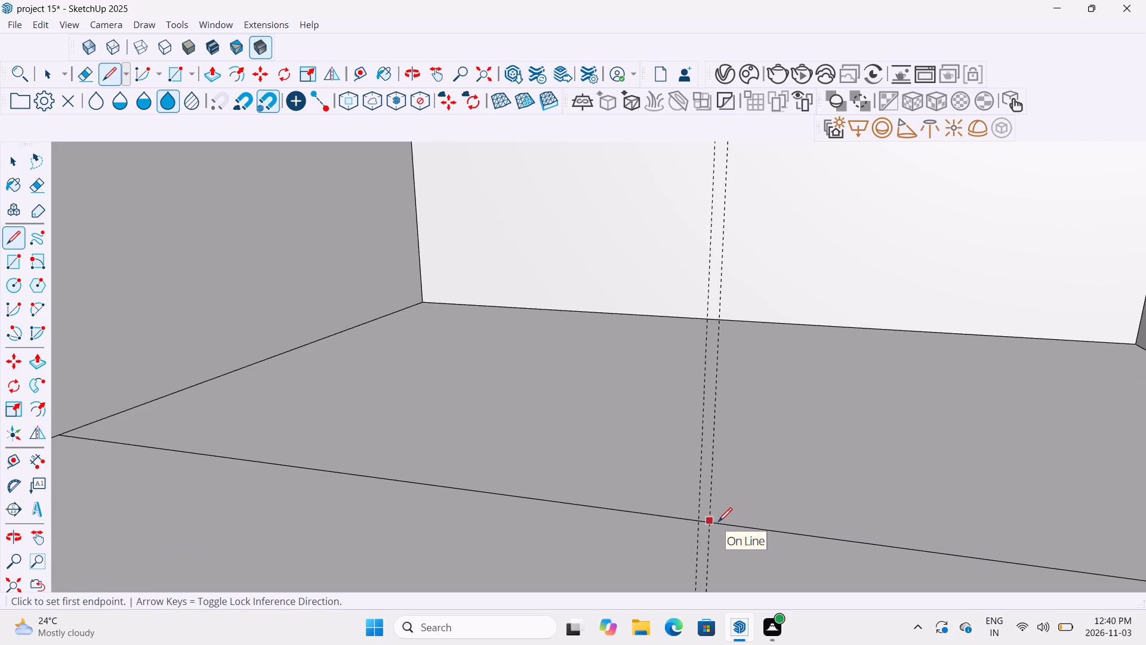
scroll(718, 523, "up", 9)
scroll(718, 523, "down", 1)
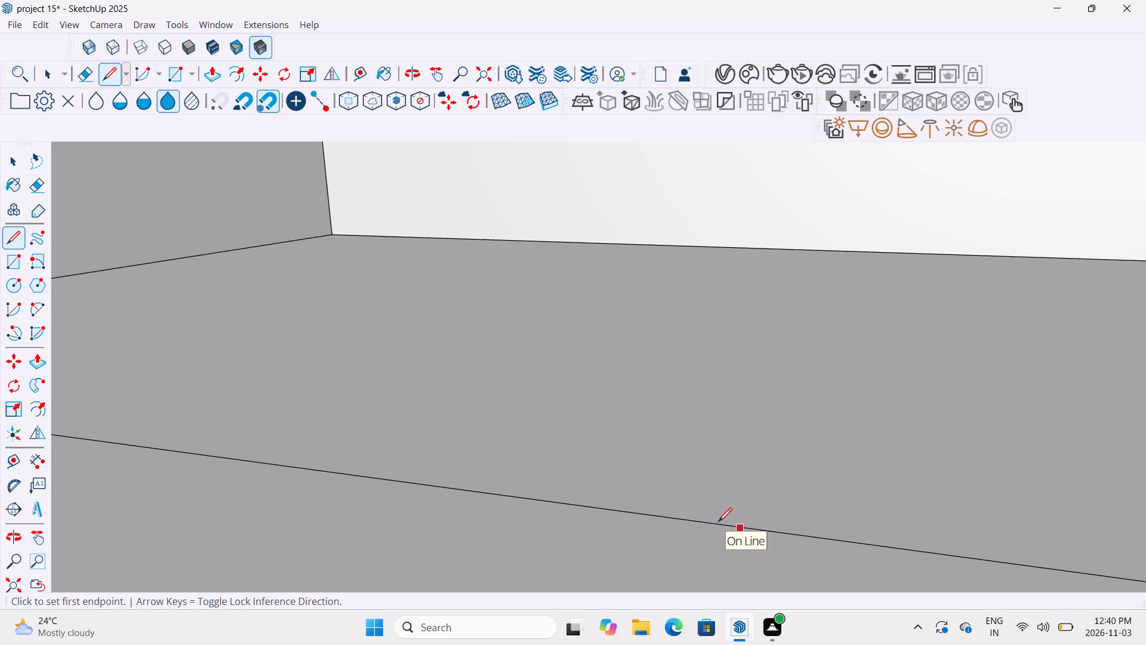
scroll(718, 523, "down", 2)
scroll(614, 509, "up", 4)
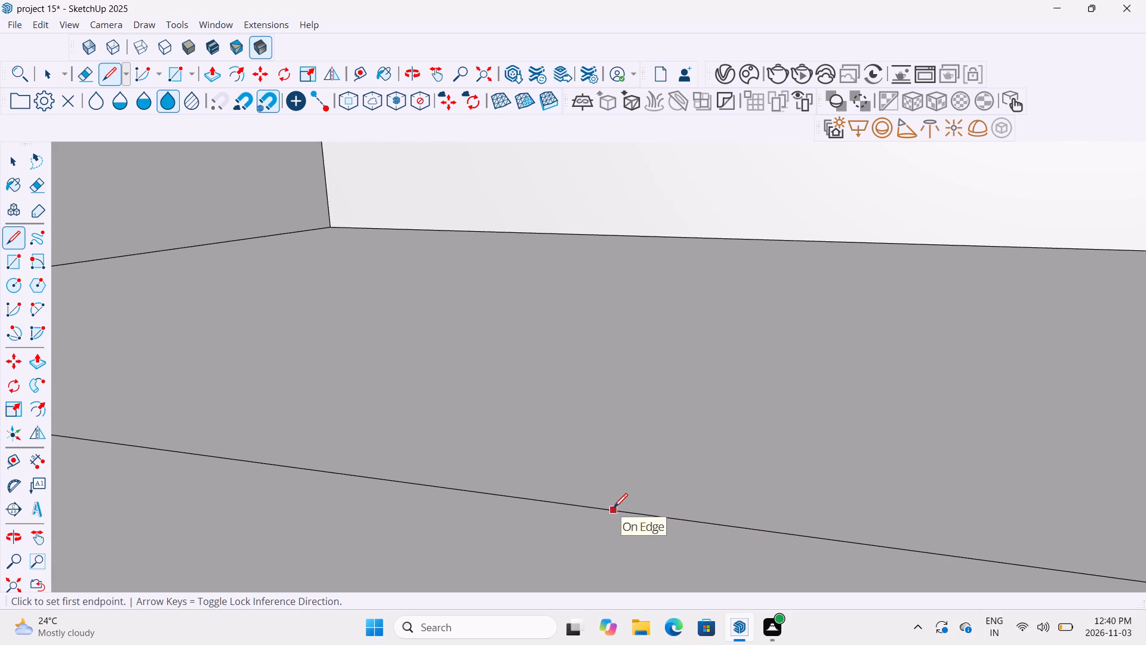
left_click(614, 509)
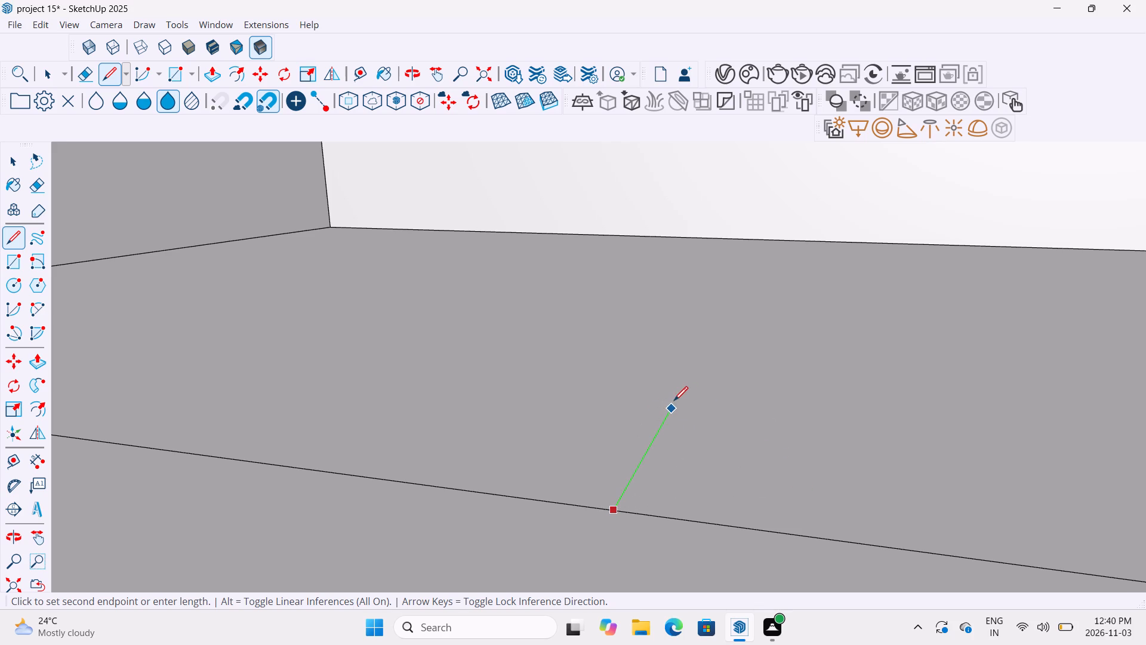
scroll(709, 370, "up", 6)
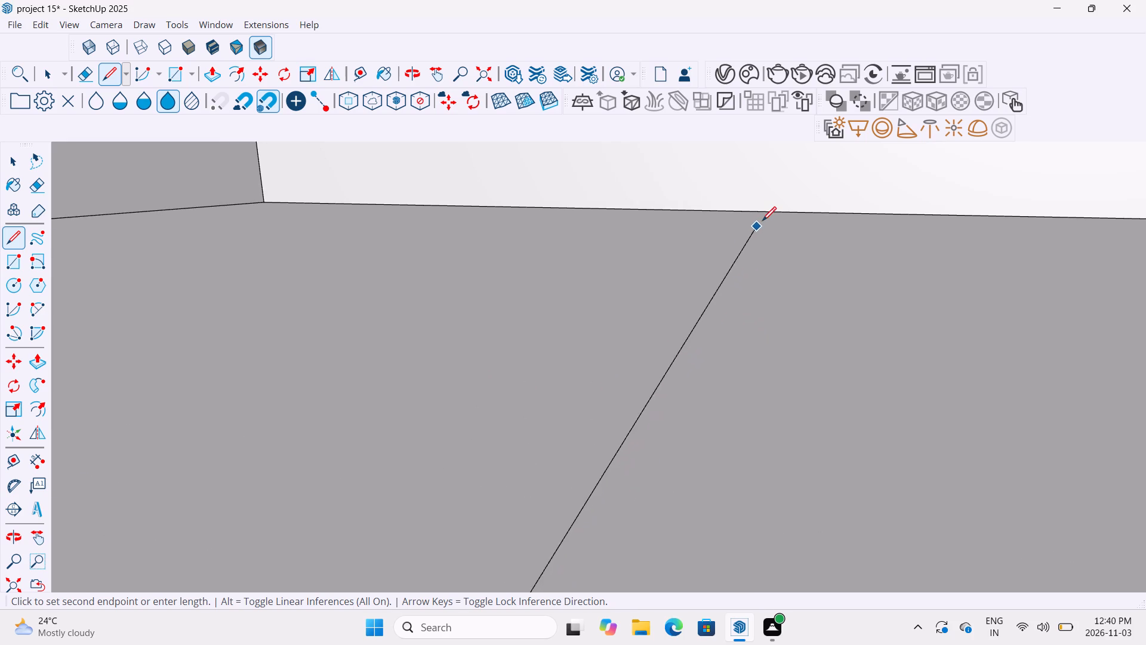
left_click(775, 213)
Offset the outlines of both rear floor areas inward by 9".
scroll(732, 325, "down", 5)
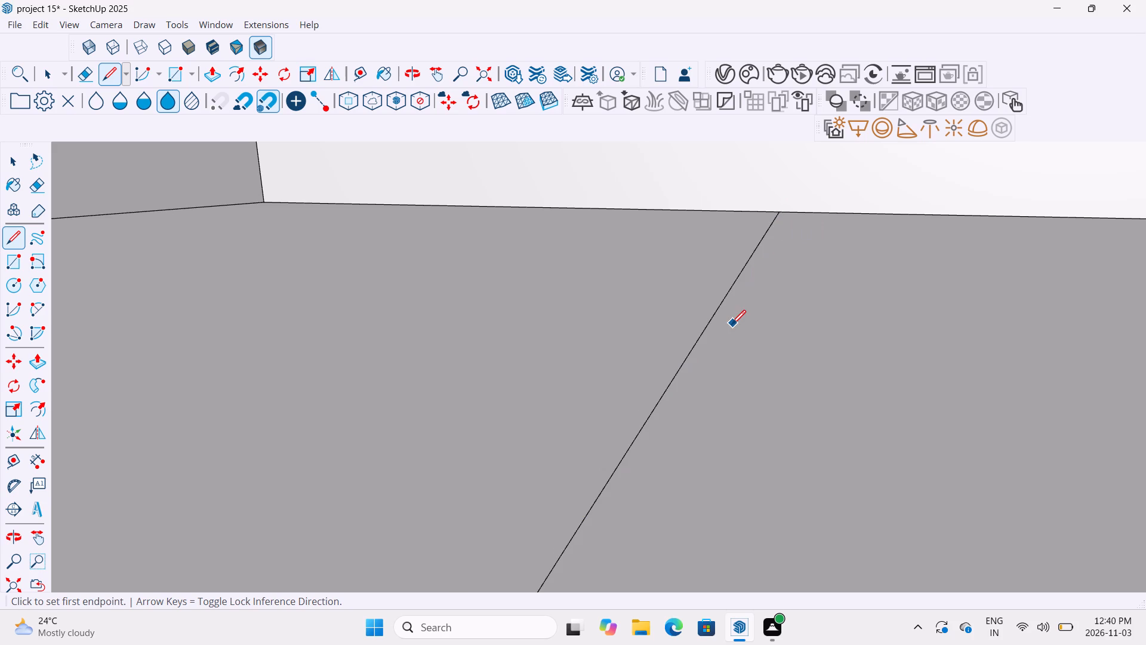
scroll(732, 325, "down", 6)
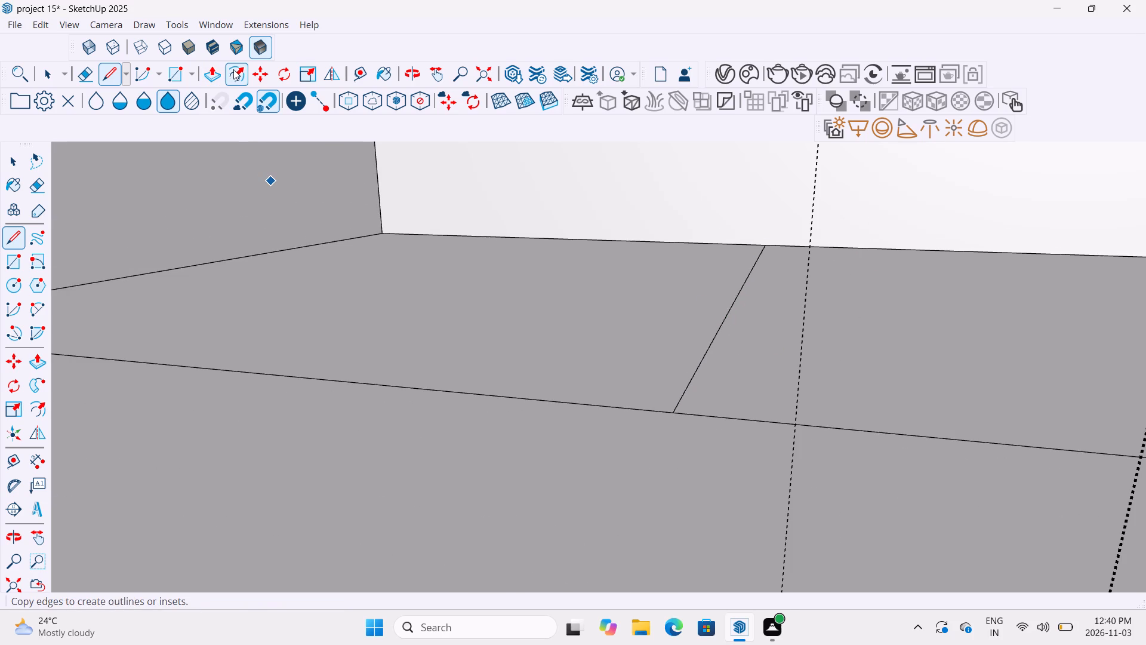
left_click(234, 69)
left_click(334, 297)
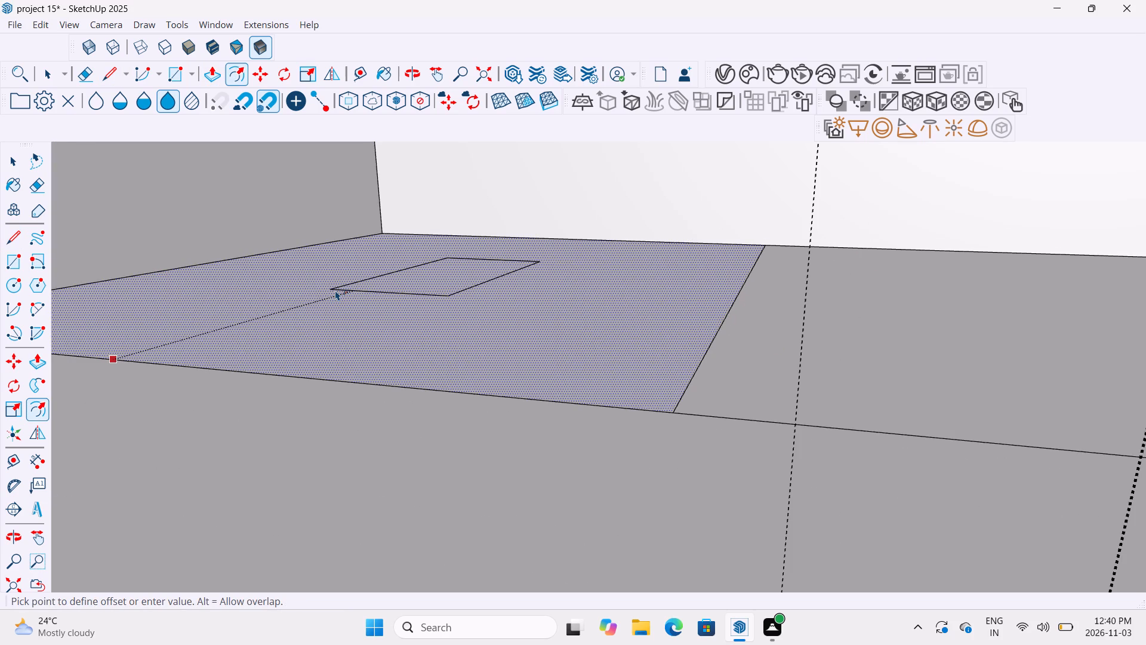
type("9\"")
key("Return")
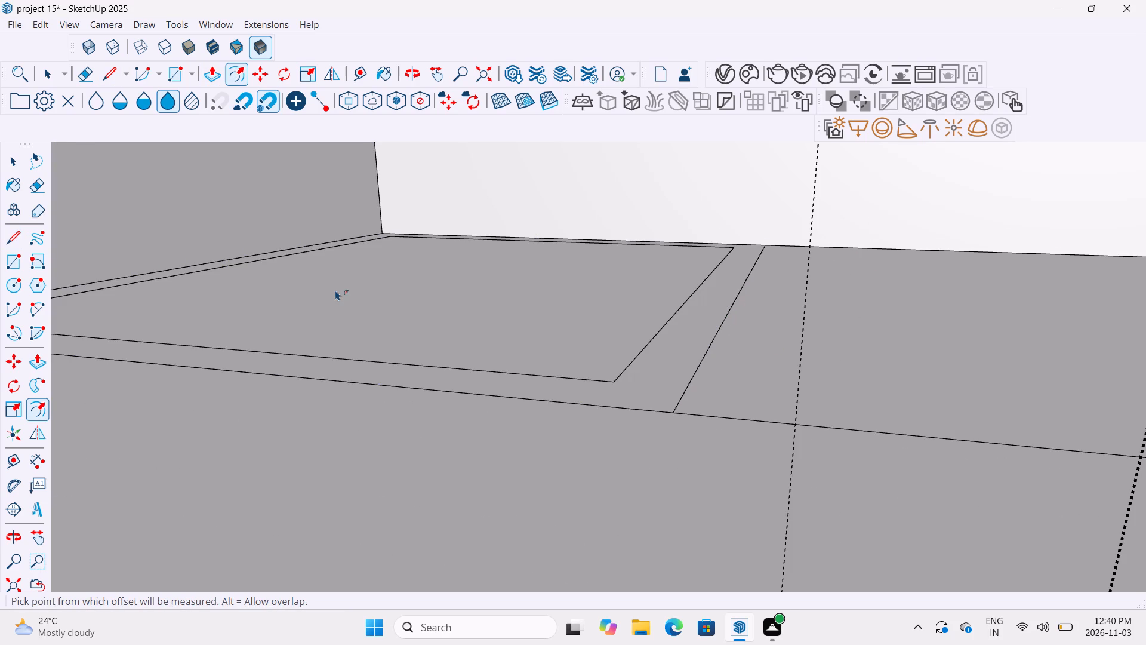
left_click(849, 360)
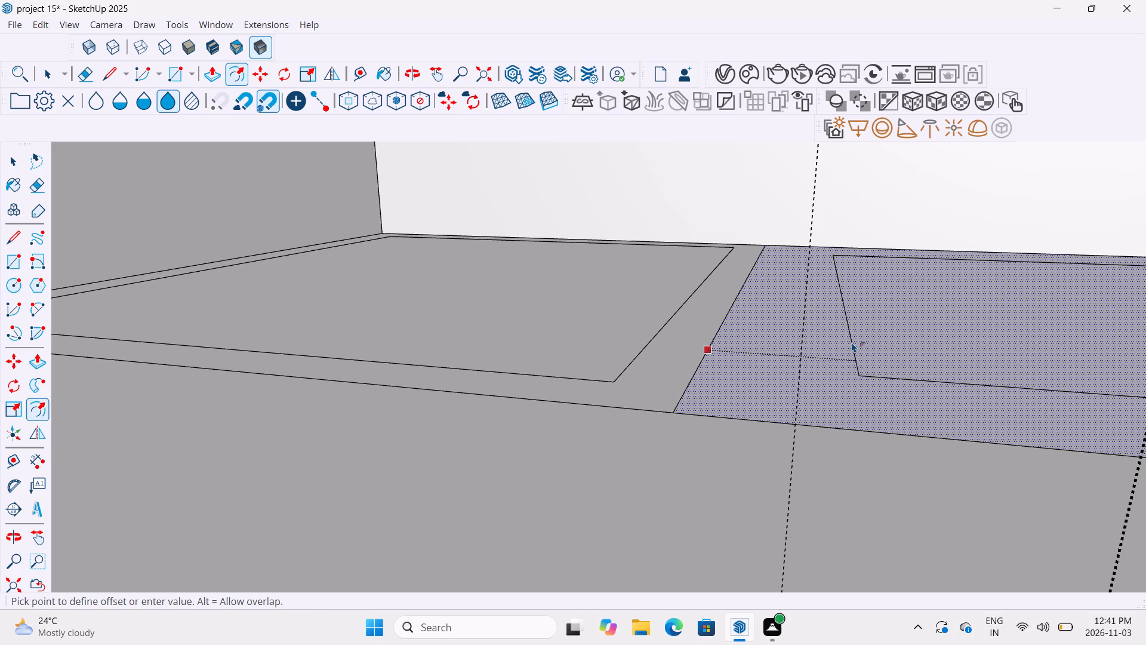
type("9\"")
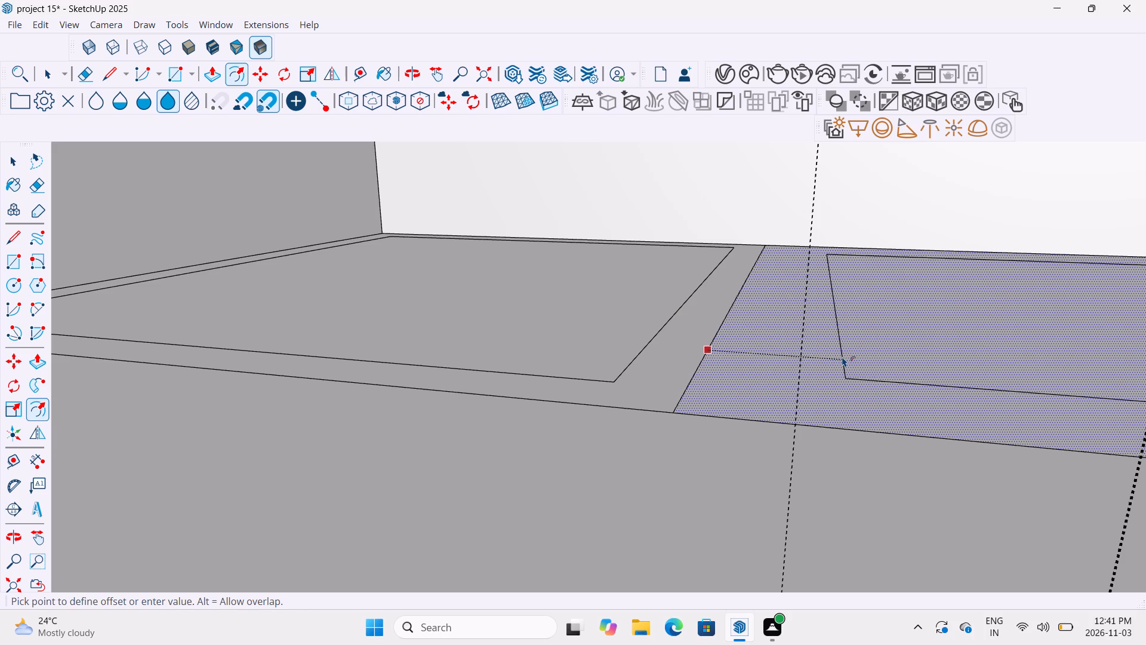
key("Return")
Extend the left rear floor area's inner front edge with short lines to the side wall and to the dividing line.
scroll(842, 357, "down", 17)
scroll(840, 368, "up", 1)
scroll(840, 368, "down", 6)
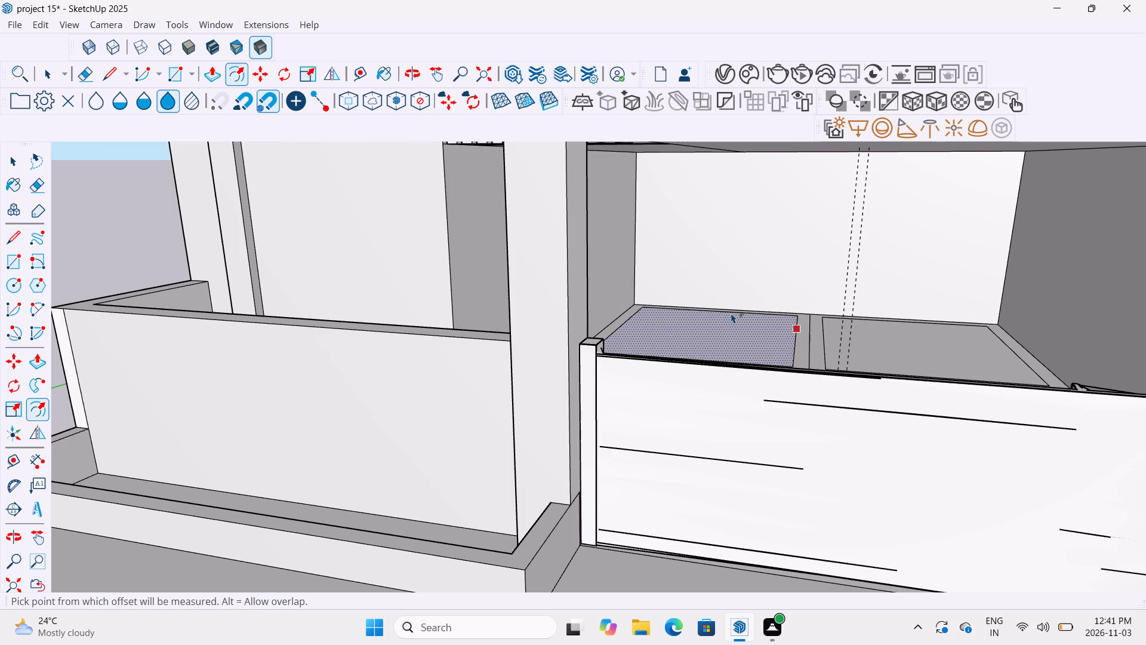
middle_click_drag(731, 311, 727, 380)
scroll(723, 367, "up", 5)
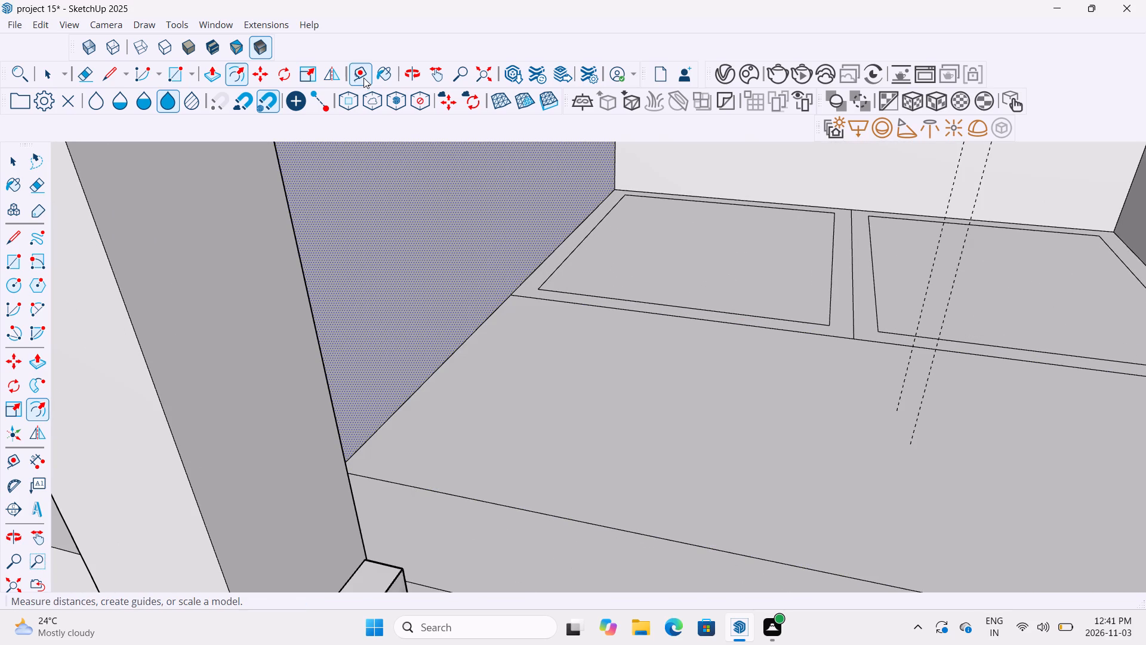
left_click(112, 81)
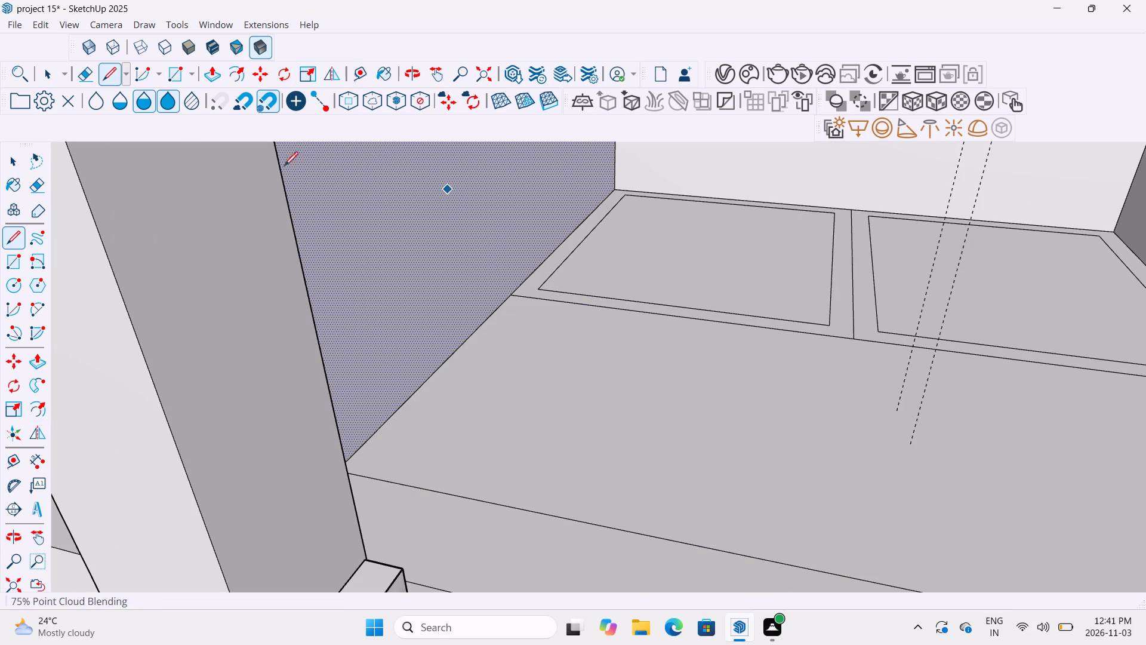
scroll(538, 283, "up", 4)
left_click(540, 292)
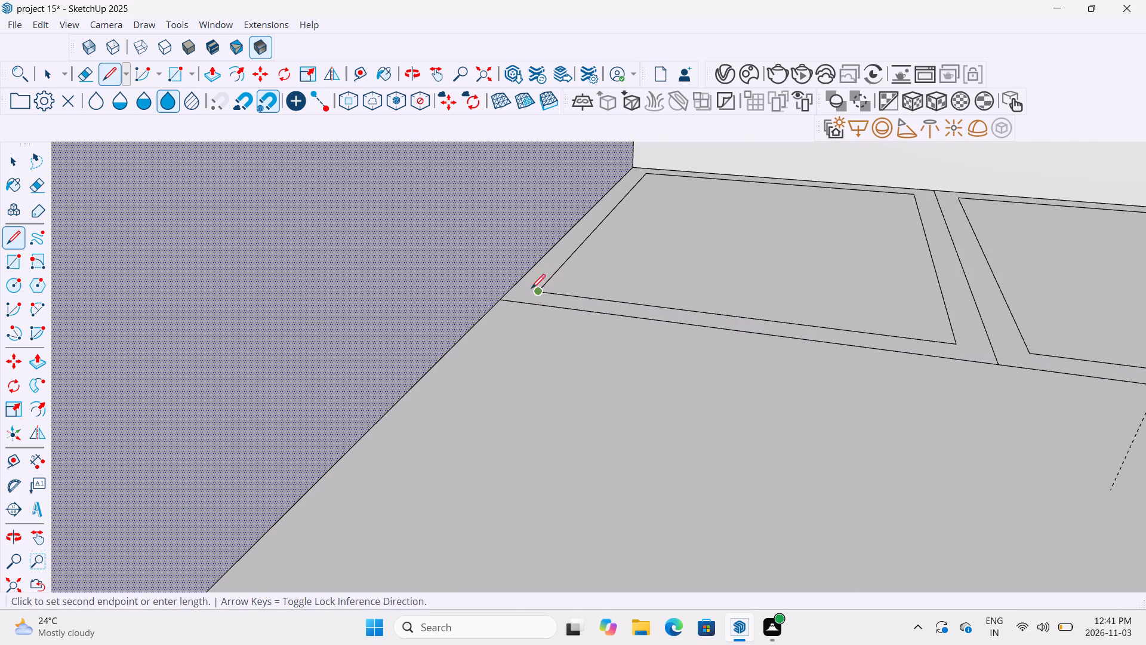
left_click(510, 286)
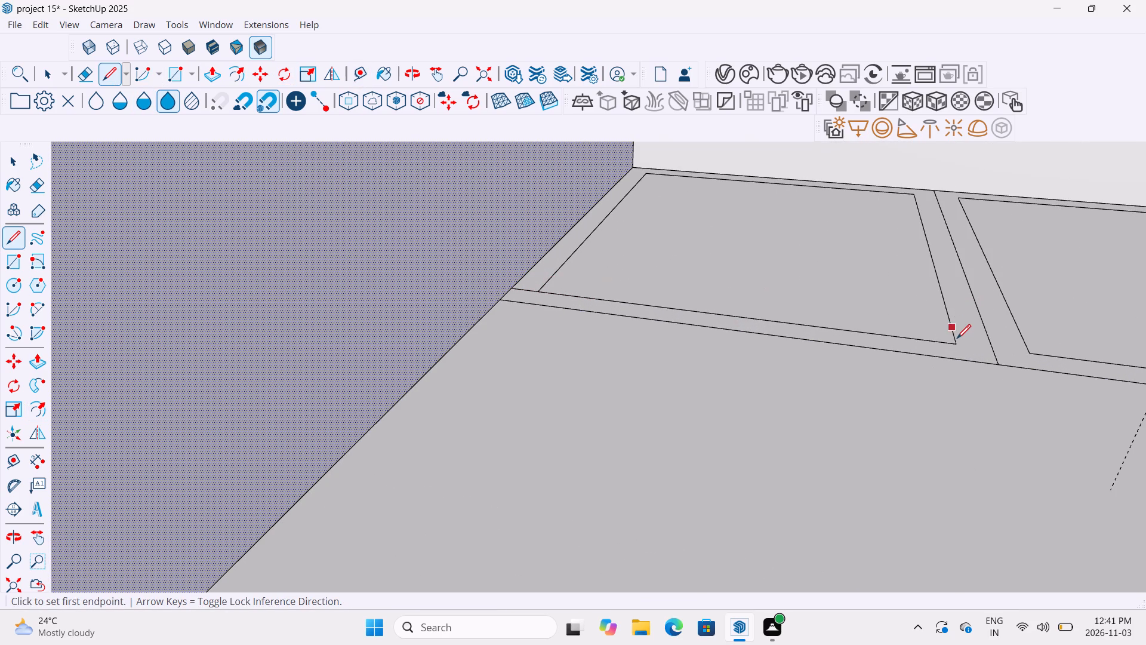
left_click(957, 341)
left_click(990, 349)
Push/Pull the left rear area's front floor strip up to the ceiling level to form a partition wall.
left_click(208, 73)
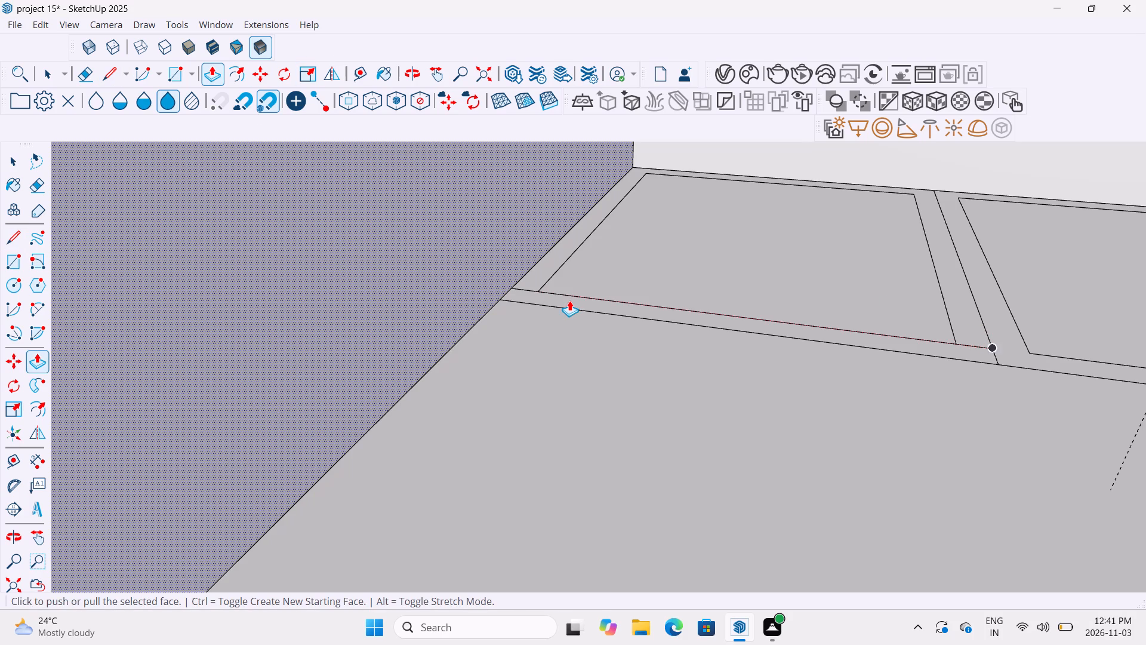
scroll(538, 288, "up", 5)
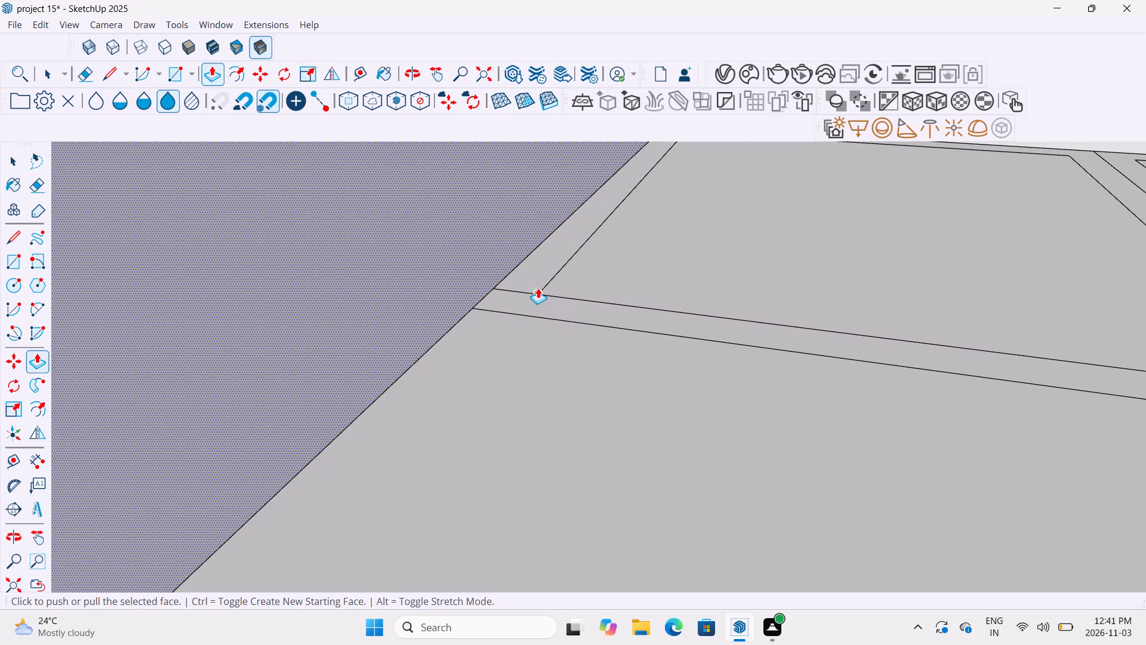
key("Escape")
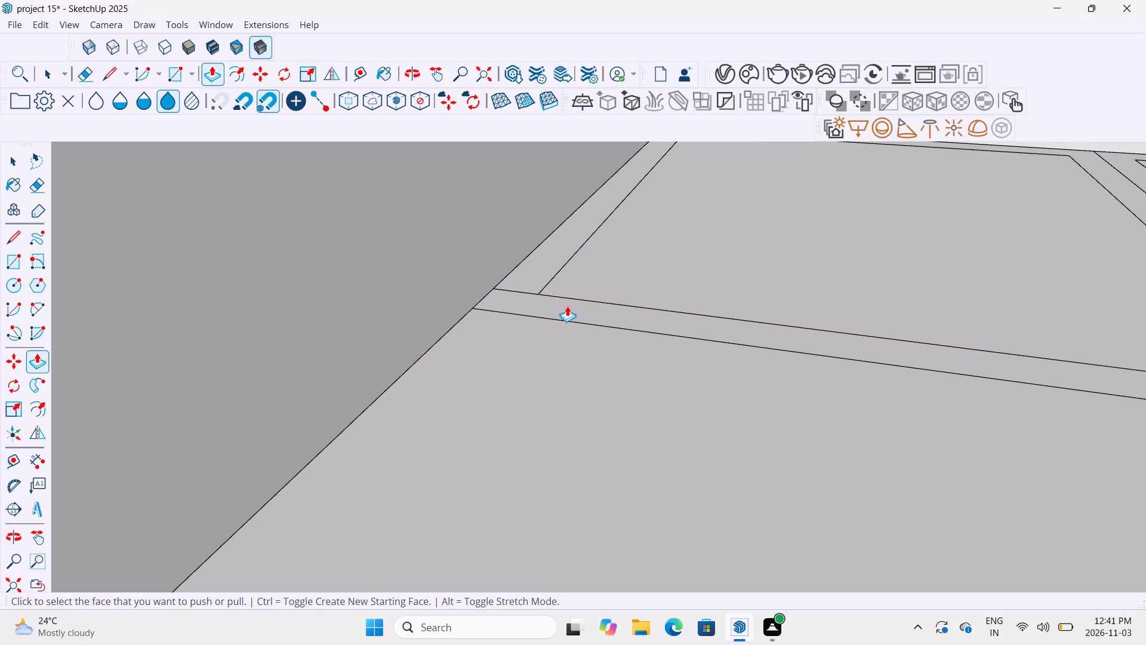
left_click(571, 303)
scroll(586, 271, "down", 20)
scroll(586, 271, "down", 1)
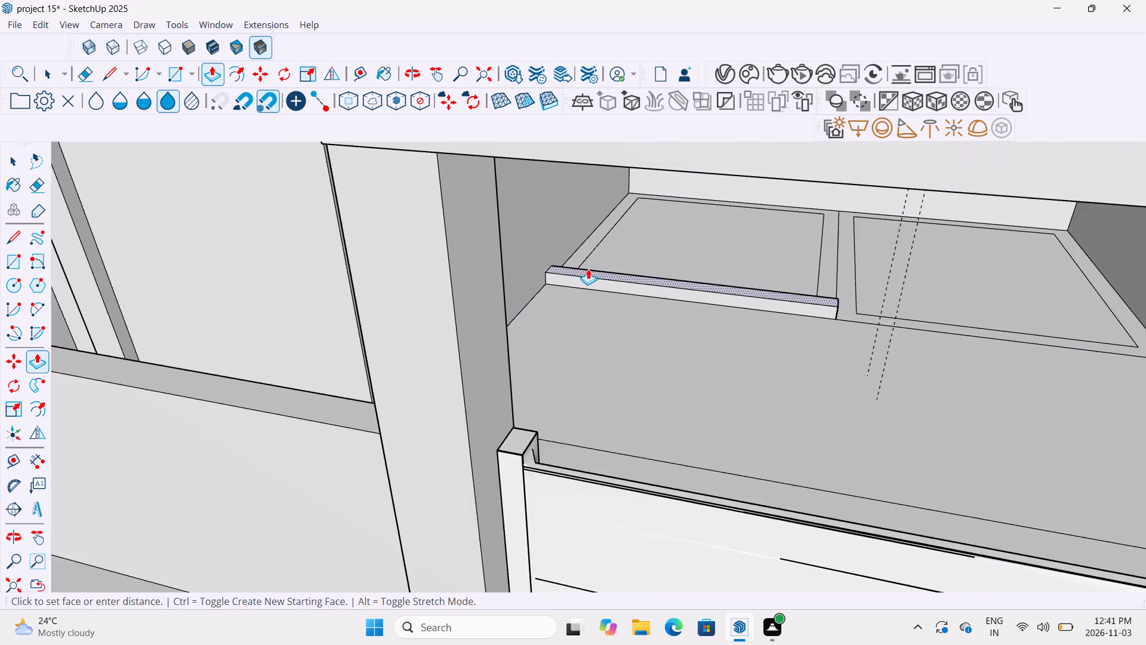
middle_click_drag(597, 244, 587, 194)
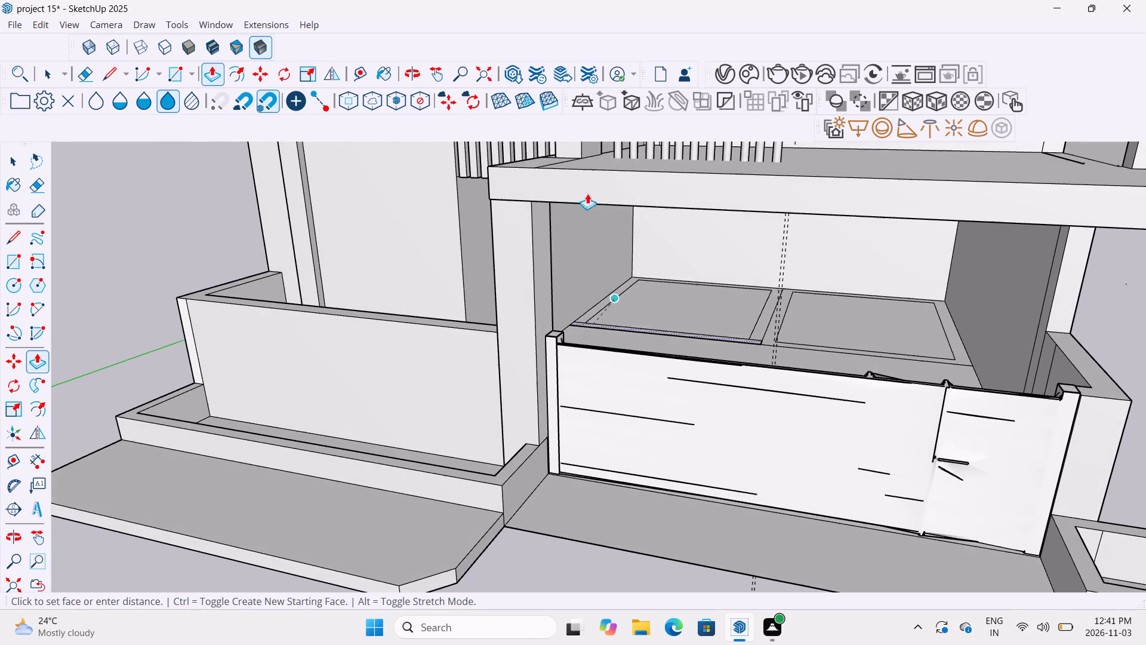
scroll(599, 235, "up", 5)
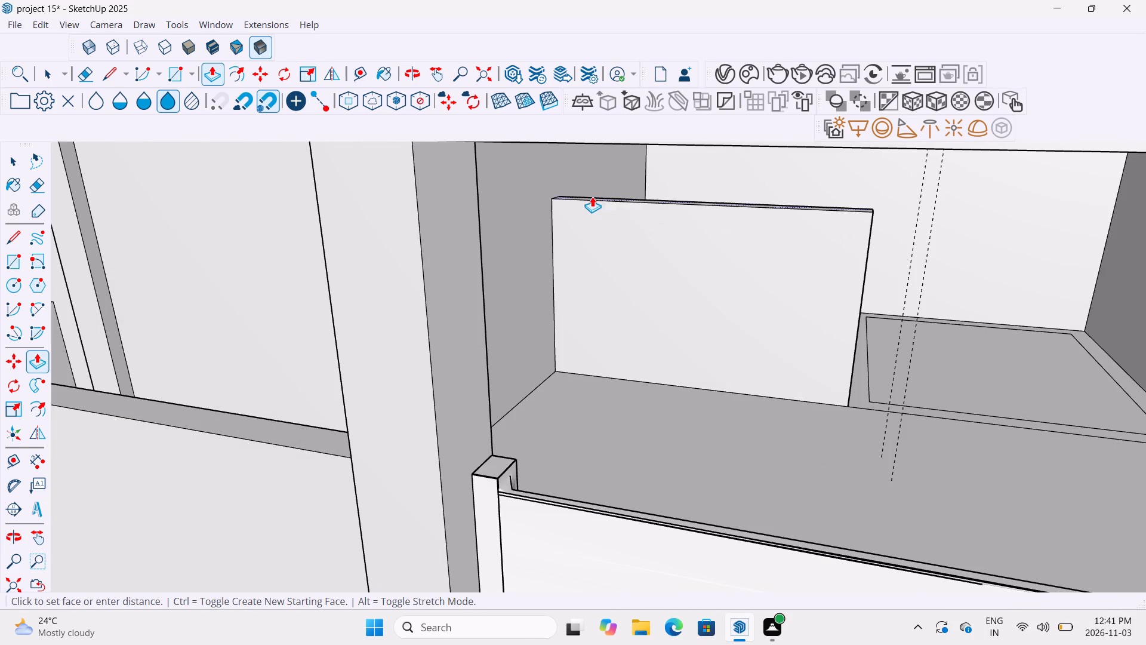
middle_click_drag(592, 196, 610, 163)
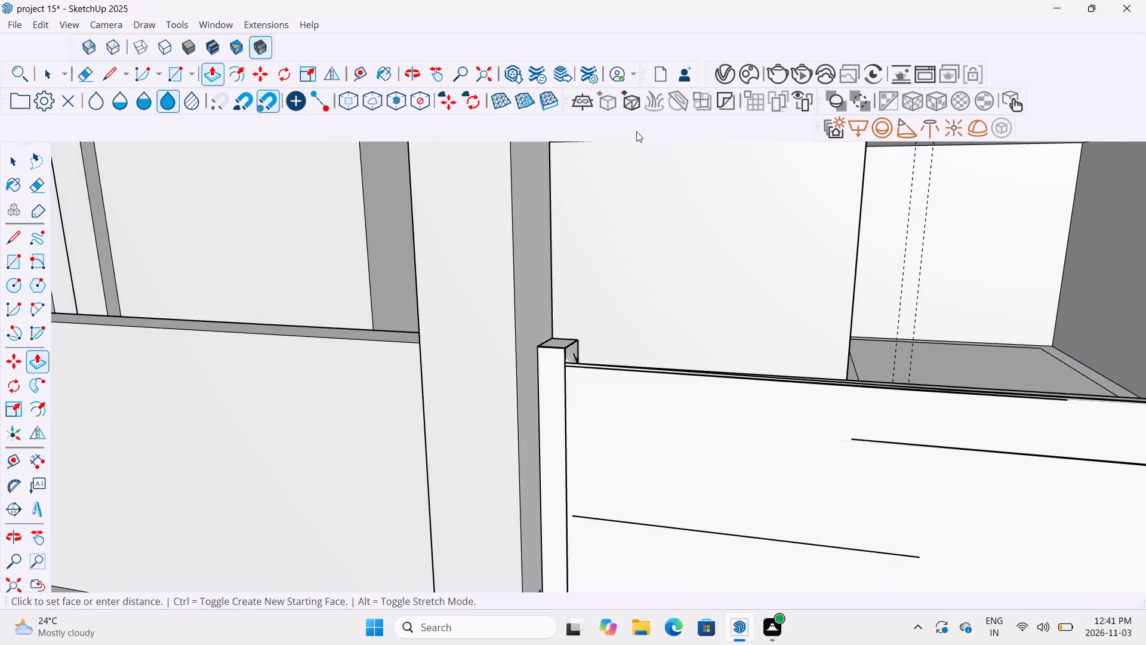
scroll(645, 184, "up", 4)
scroll(645, 184, "down", 5)
middle_click_drag(645, 184, 650, 172)
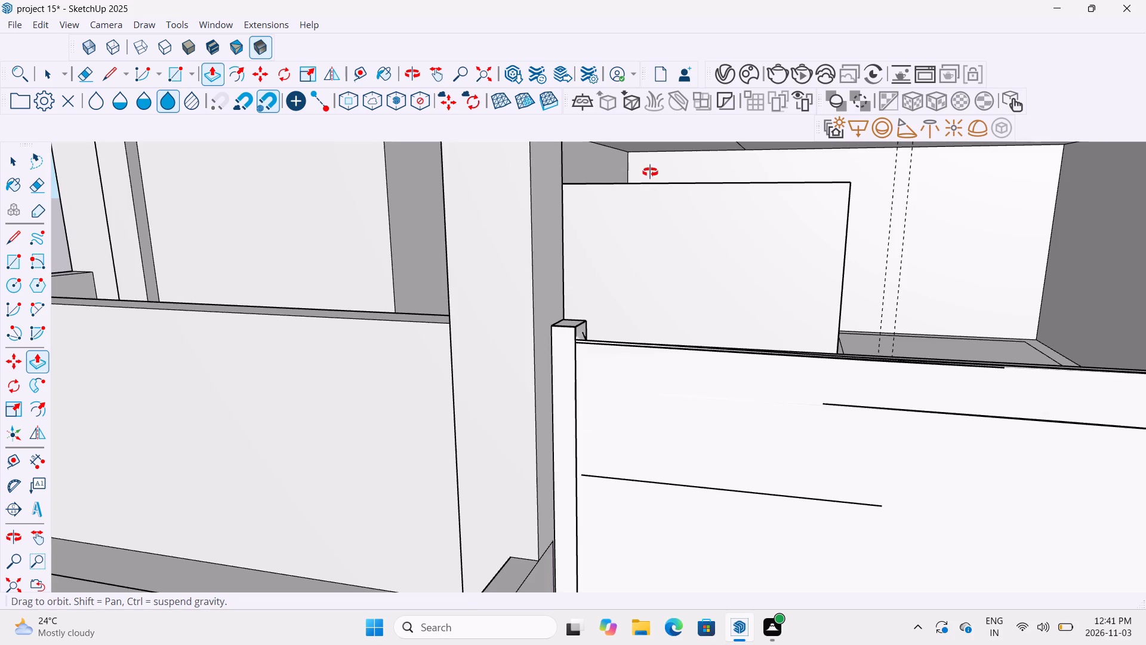
middle_click_drag(650, 172, 659, 149)
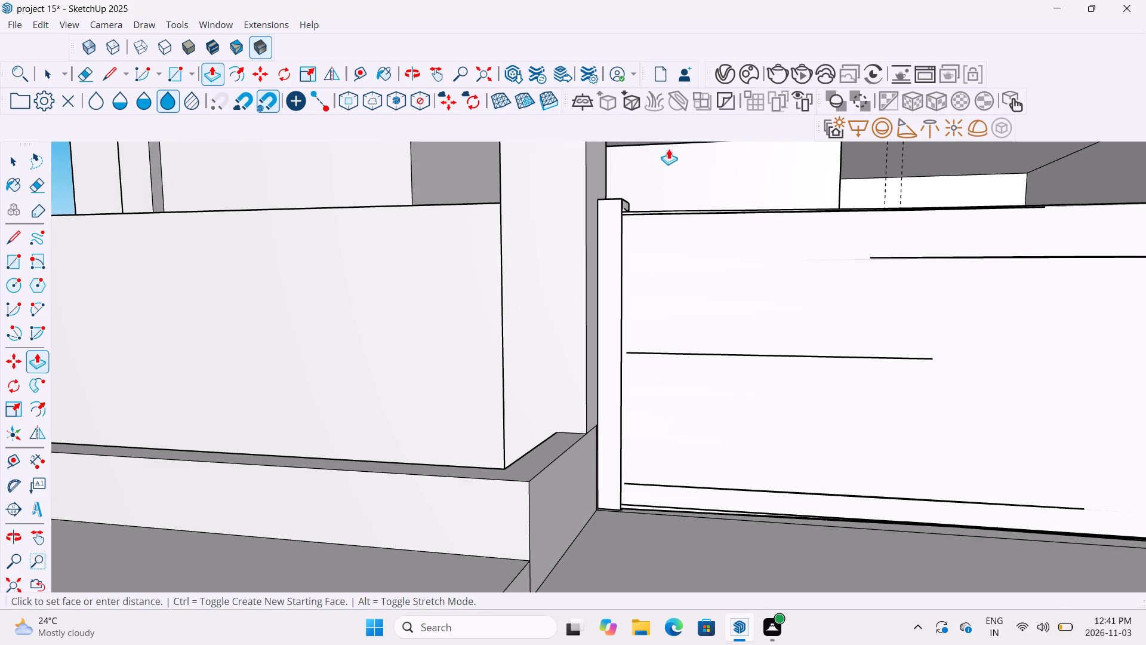
middle_click_drag(668, 149, 743, 241)
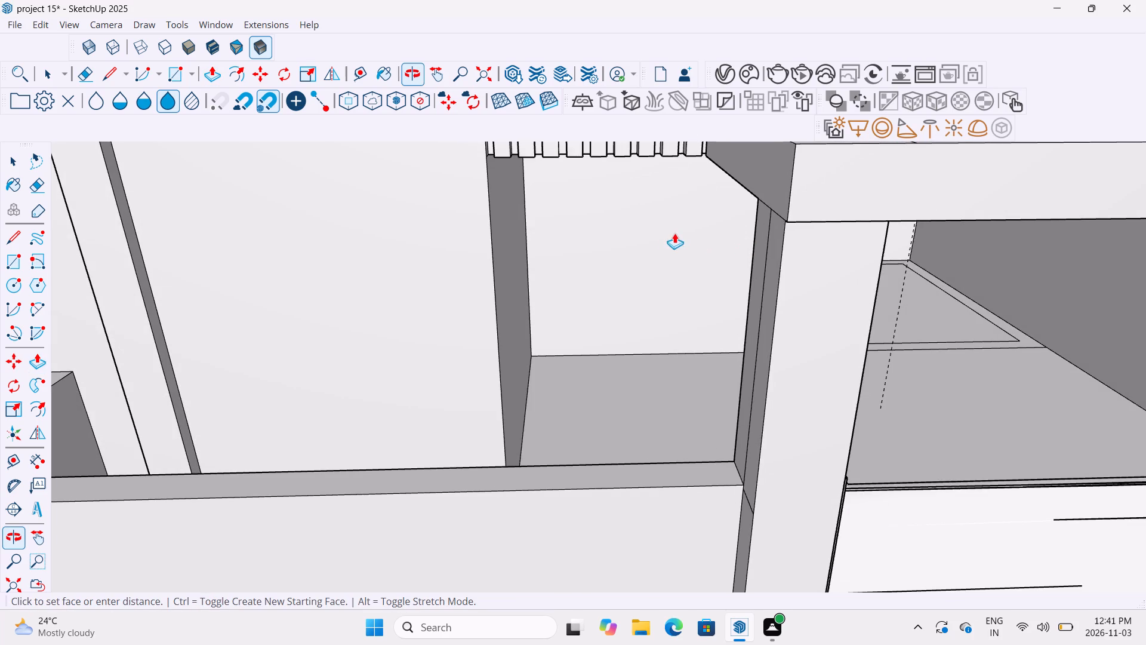
middle_click_drag(650, 236, 667, 160)
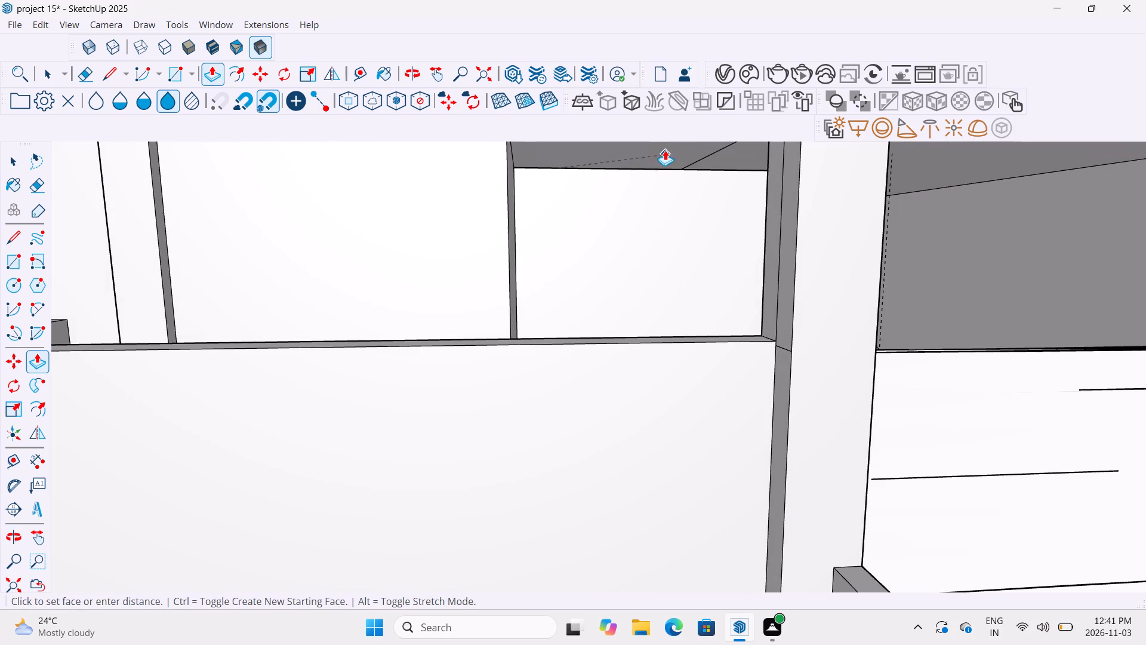
left_click(658, 144)
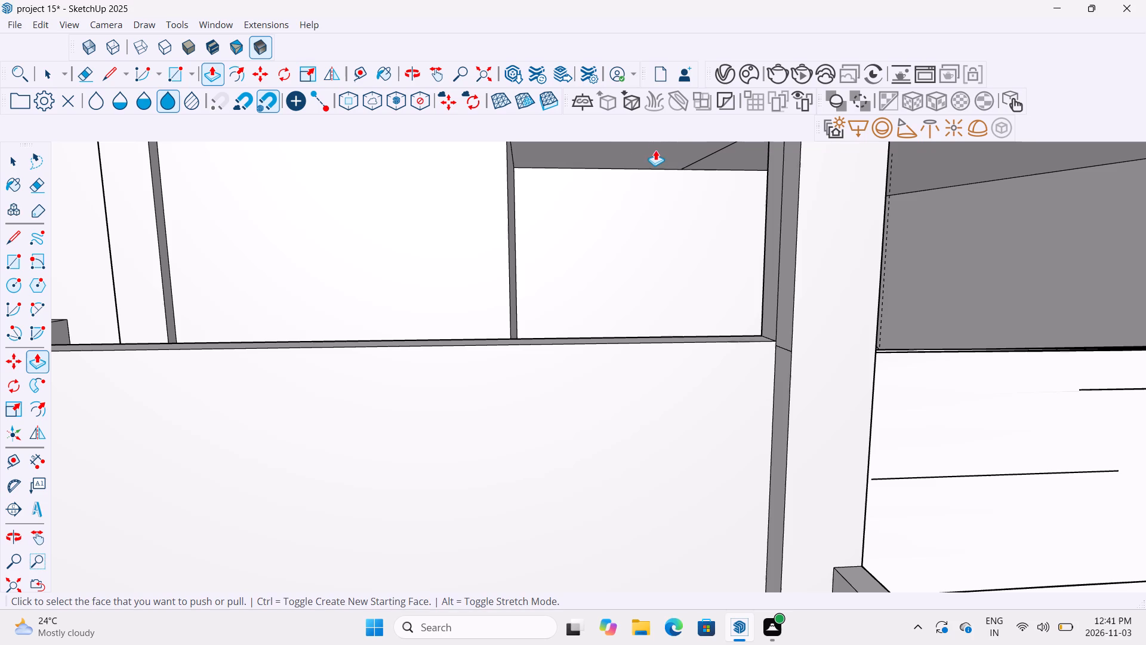
Draw a vertical line up the outer face of the front boundary wall, from the planter floor to the wall's top edge.
scroll(660, 181, "down", 6)
middle_click_drag(660, 190, 643, 257)
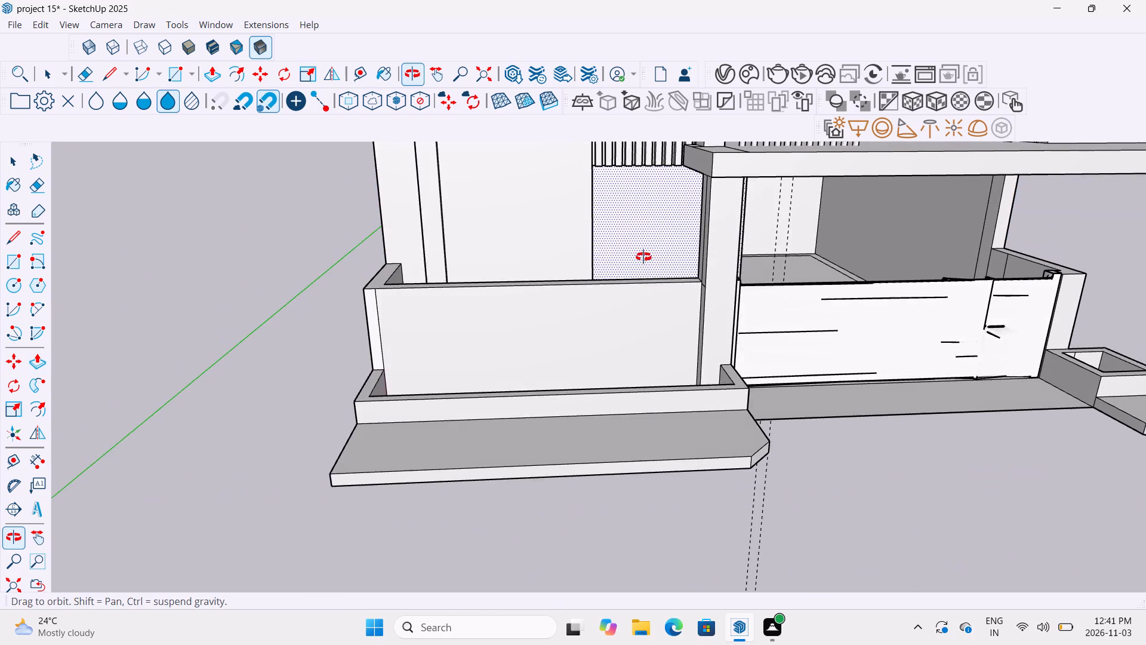
middle_click_drag(643, 257, 628, 260)
scroll(627, 248, "up", 2)
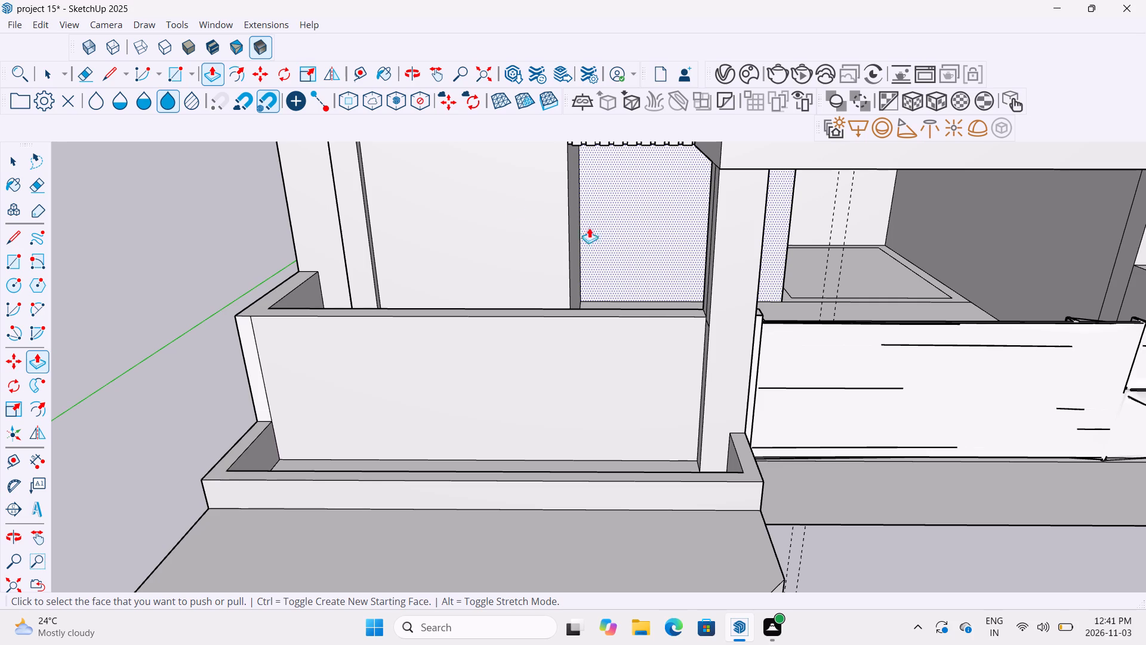
left_click(172, 76)
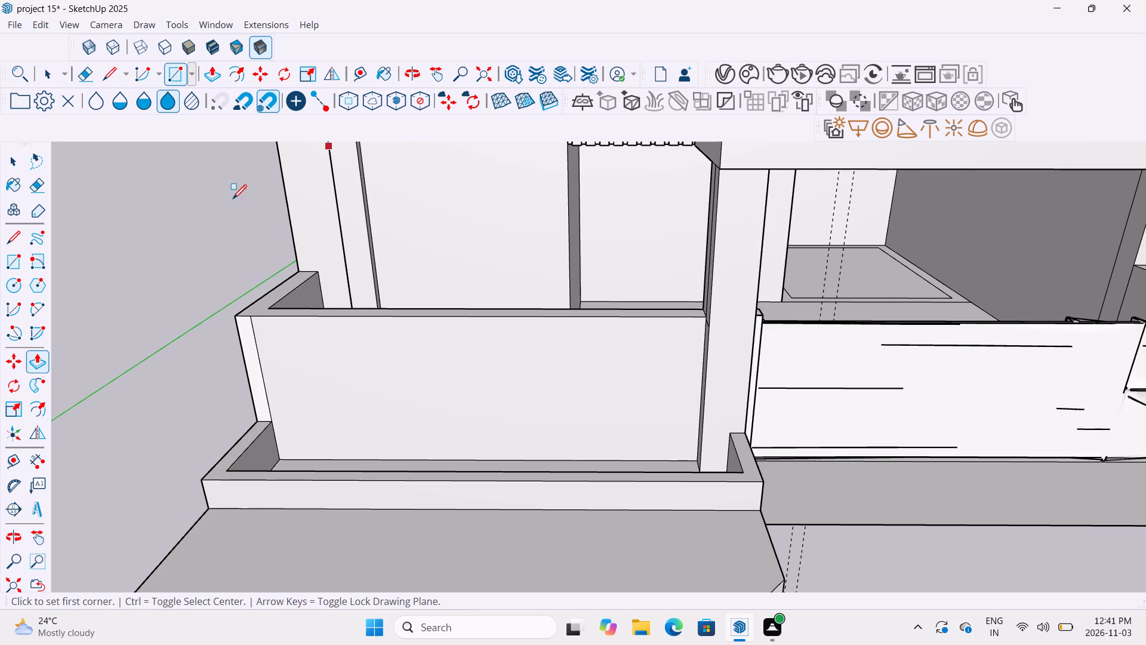
middle_click_drag(576, 512, 578, 431)
middle_click_drag(578, 431, 578, 460)
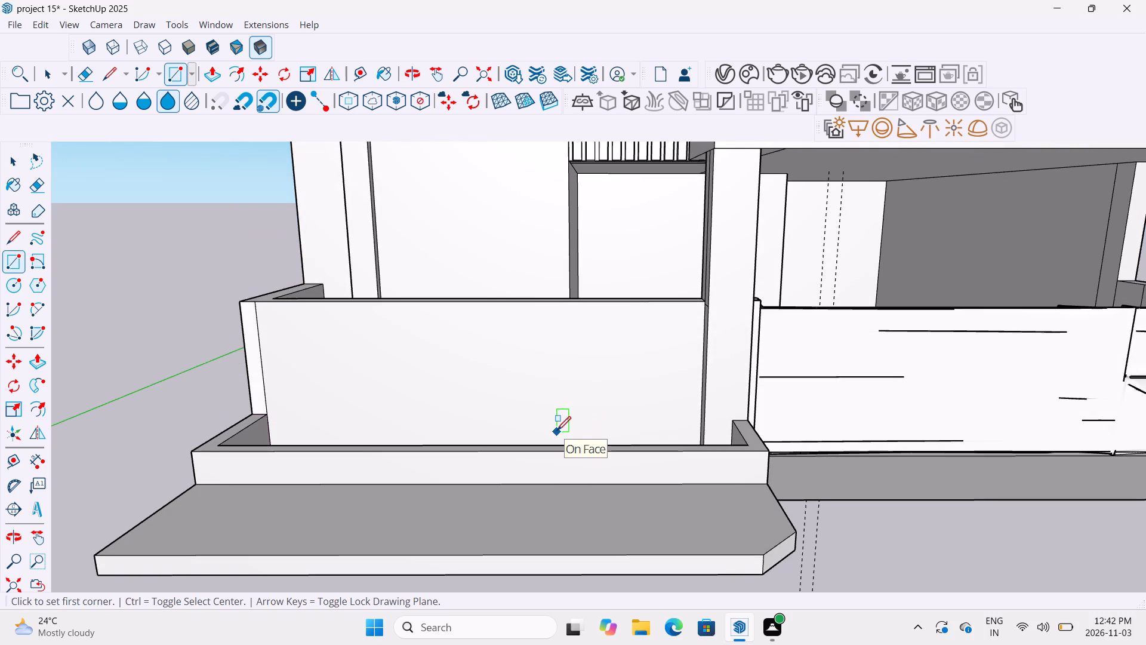
scroll(561, 442, "up", 11)
middle_click_drag(561, 442, 561, 481)
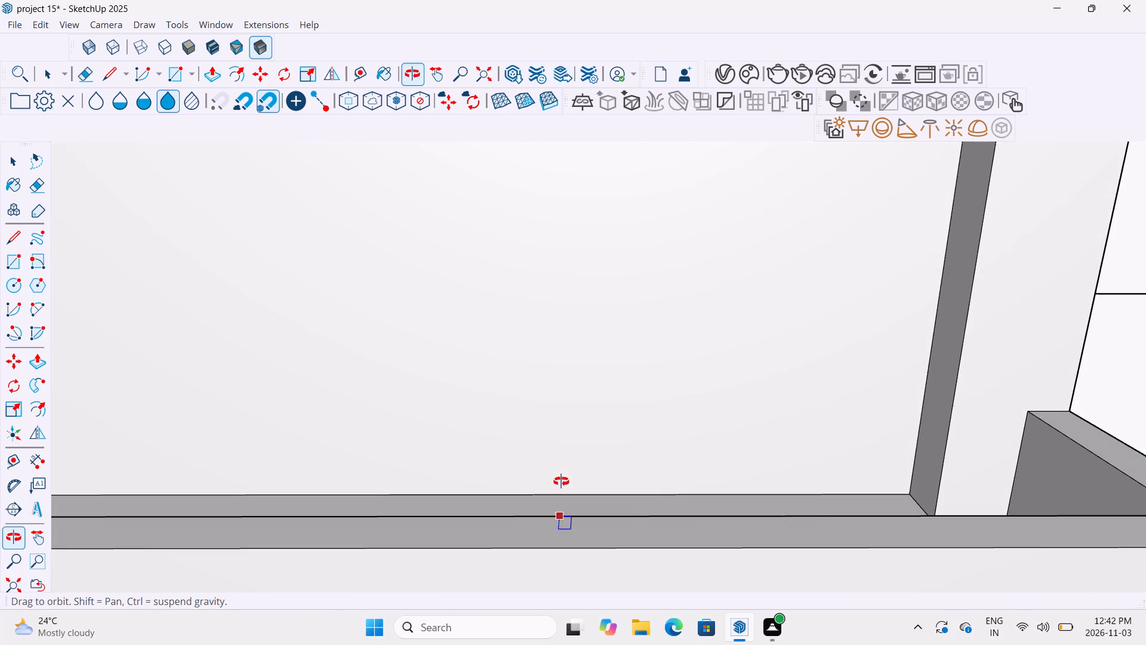
middle_click_drag(561, 481, 561, 495)
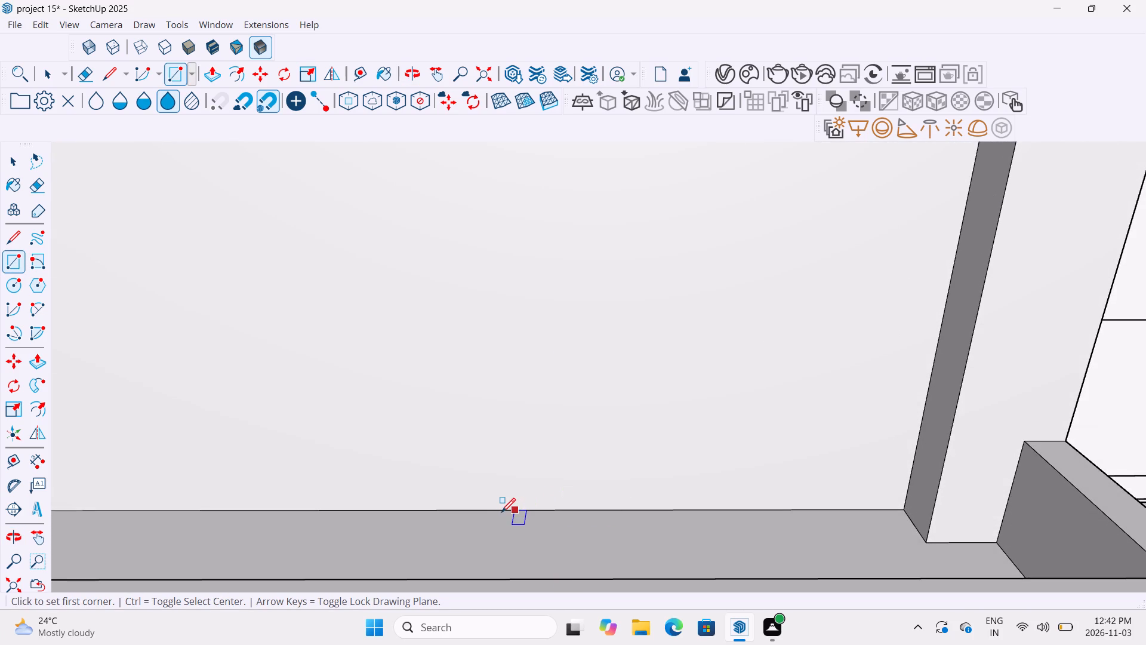
left_click(110, 72)
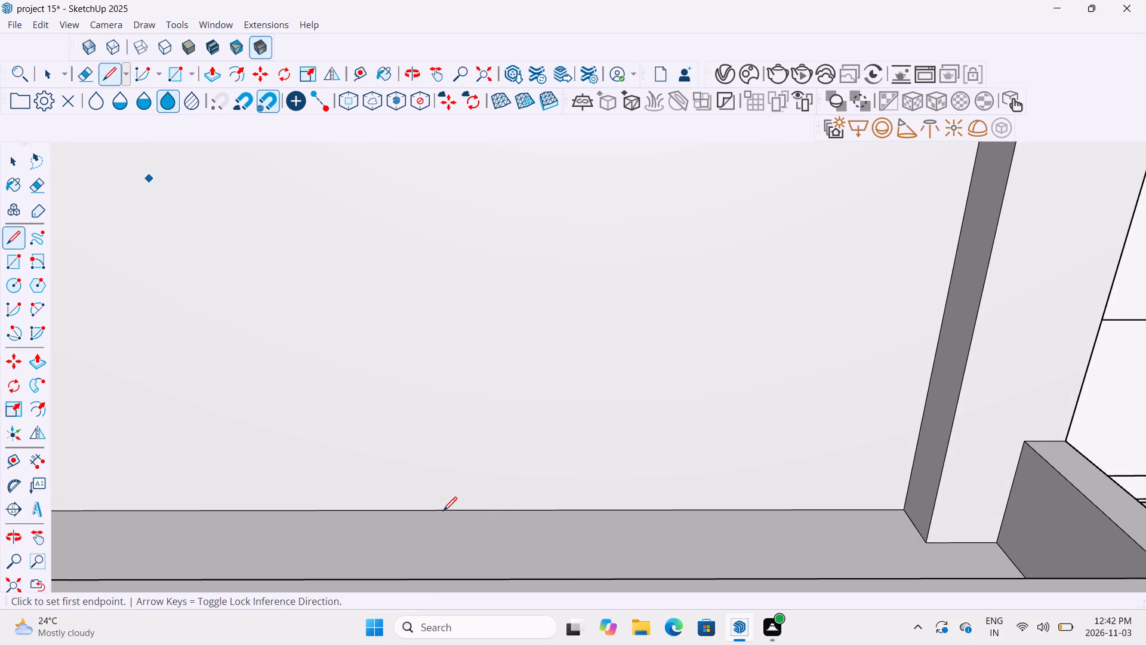
left_click(448, 513)
scroll(449, 392, "down", 7)
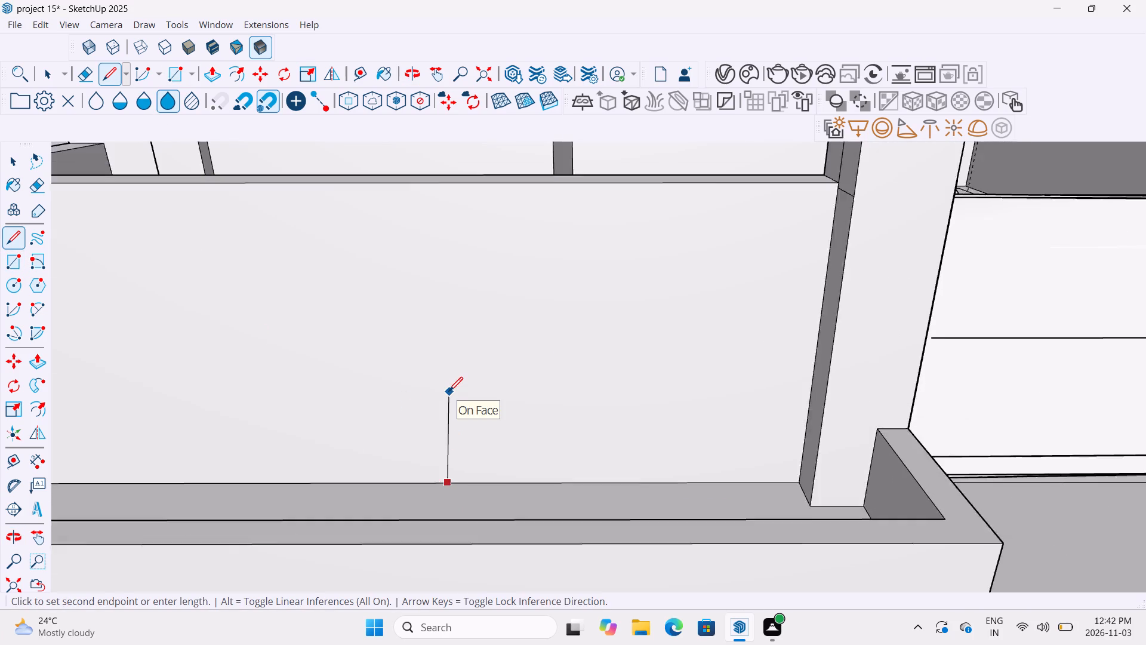
scroll(449, 392, "down", 4)
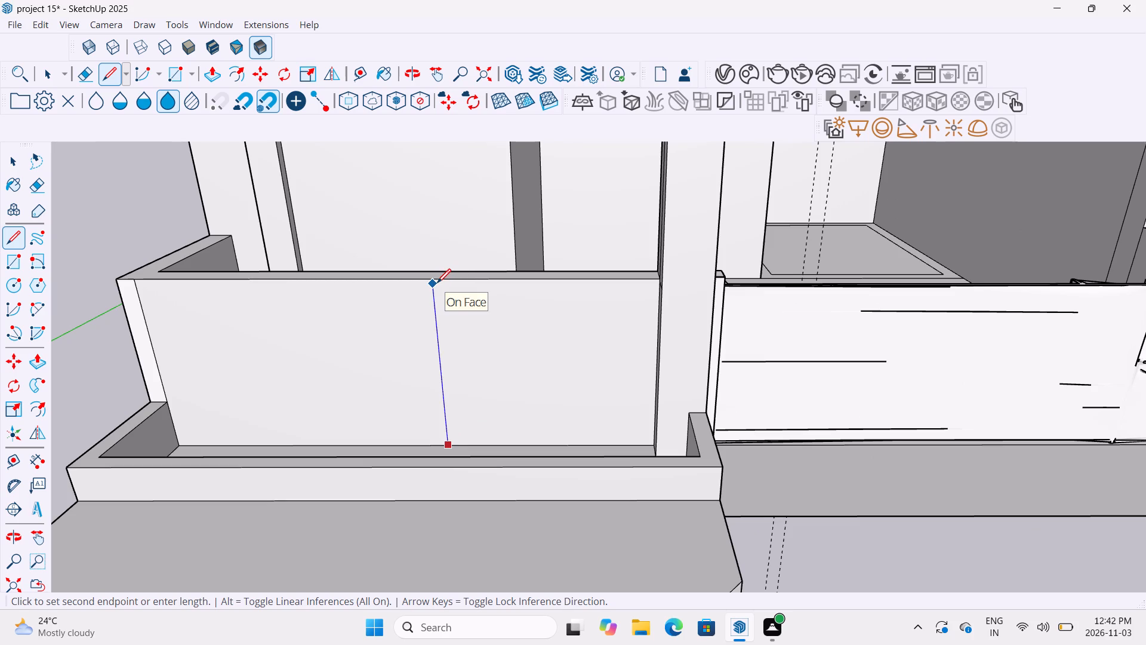
left_click(437, 284)
scroll(427, 283, "up", 13)
left_click(440, 274)
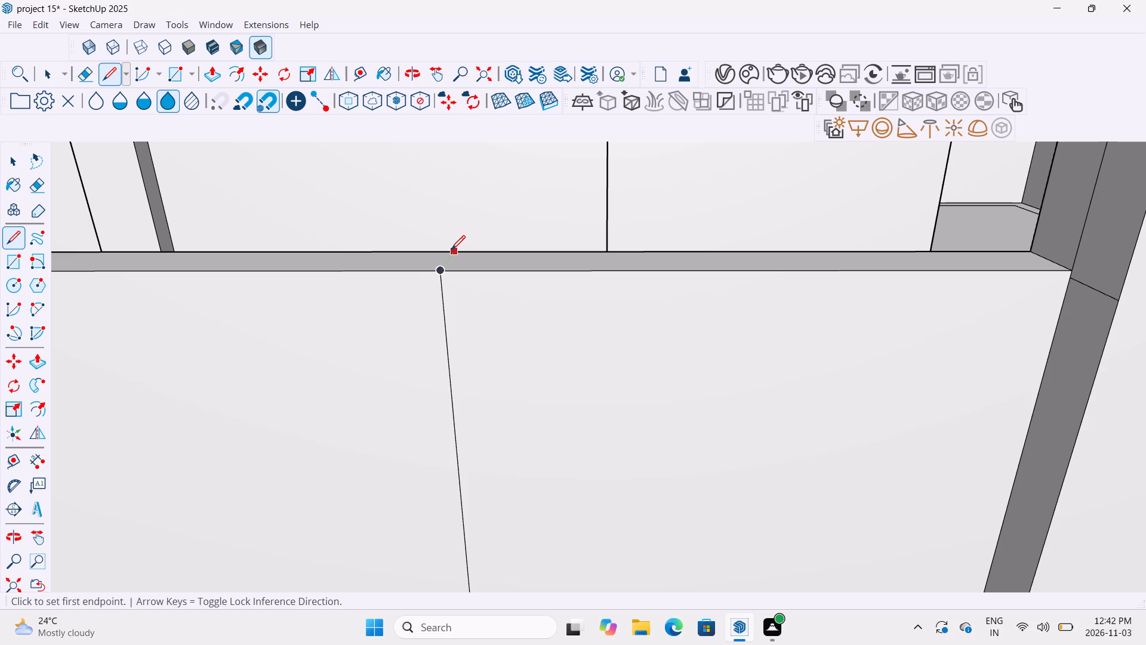
Draw a short line across the top of the boundary wall, from its back edge to the upper end of the vertical line.
left_click(452, 251)
left_click(451, 252)
left_click(440, 271)
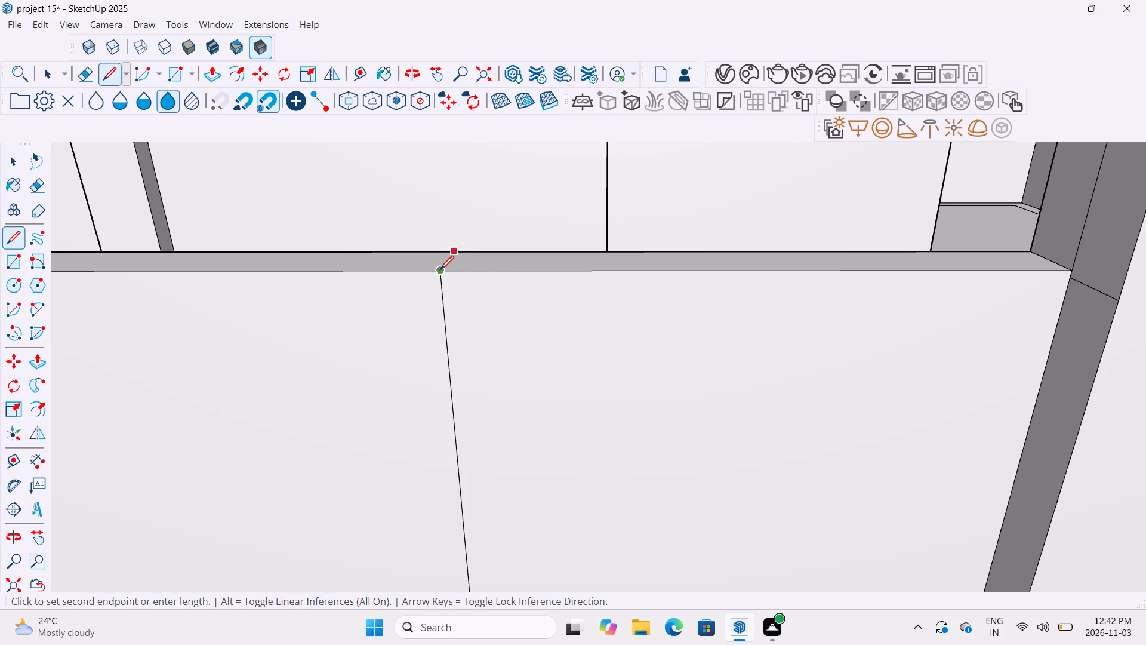
Draw a small horizontal rectangle low on the boundary wall's outer face, in the section left of the dividing line.
scroll(517, 329, "down", 13)
scroll(581, 436, "down", 5)
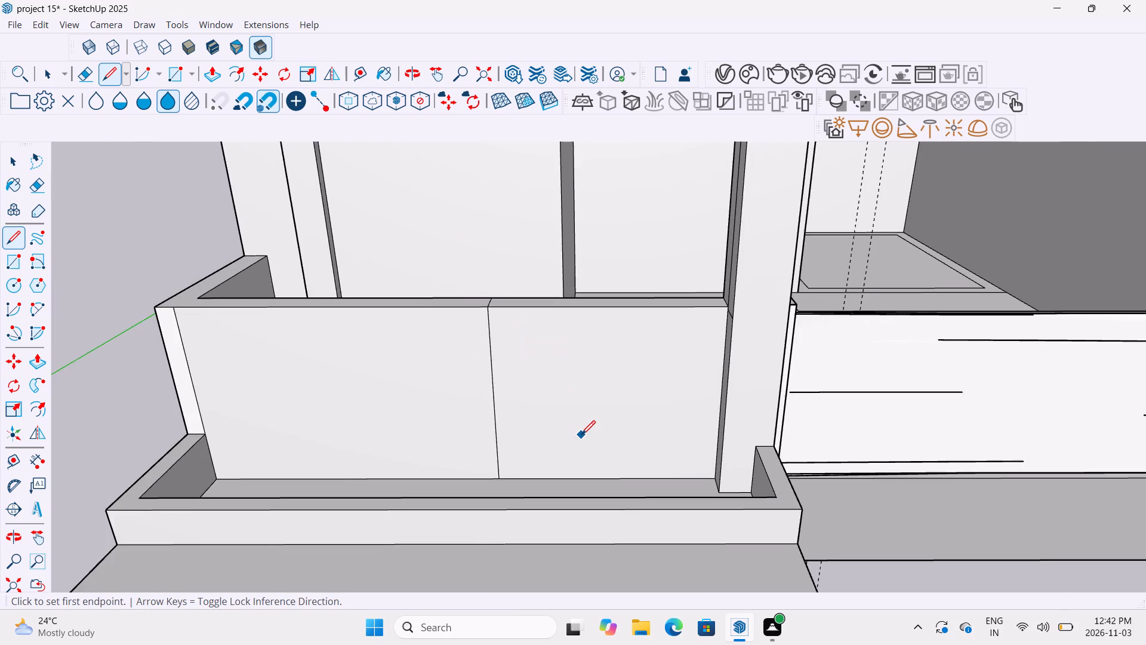
middle_click_drag(581, 436, 594, 411)
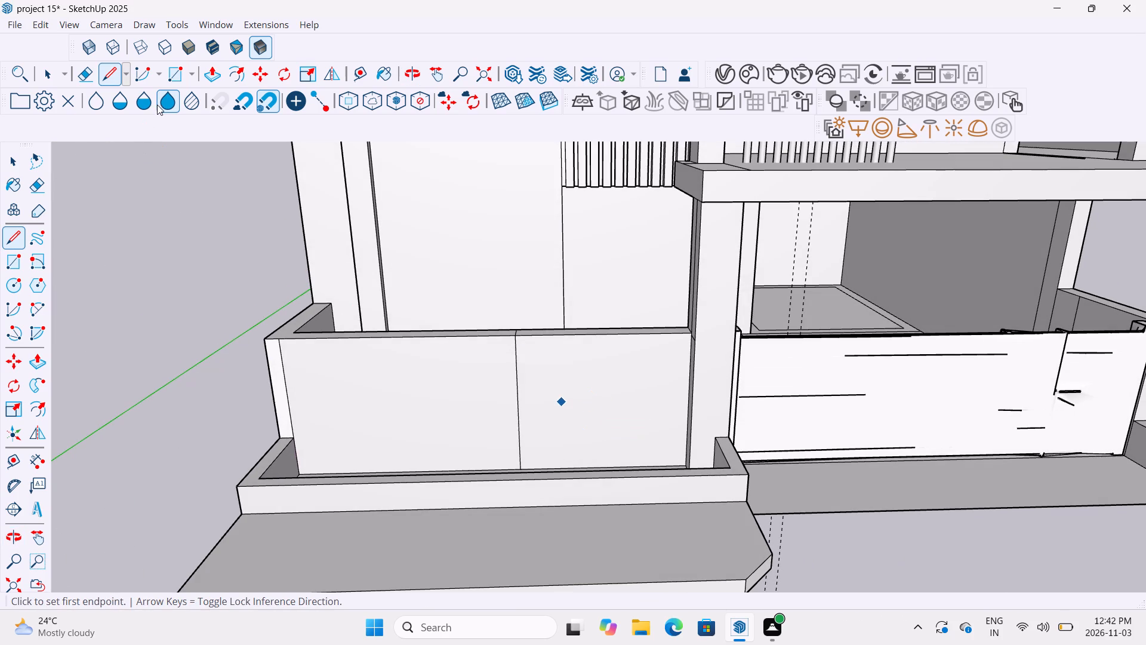
left_click(172, 80)
scroll(548, 458, "up", 4)
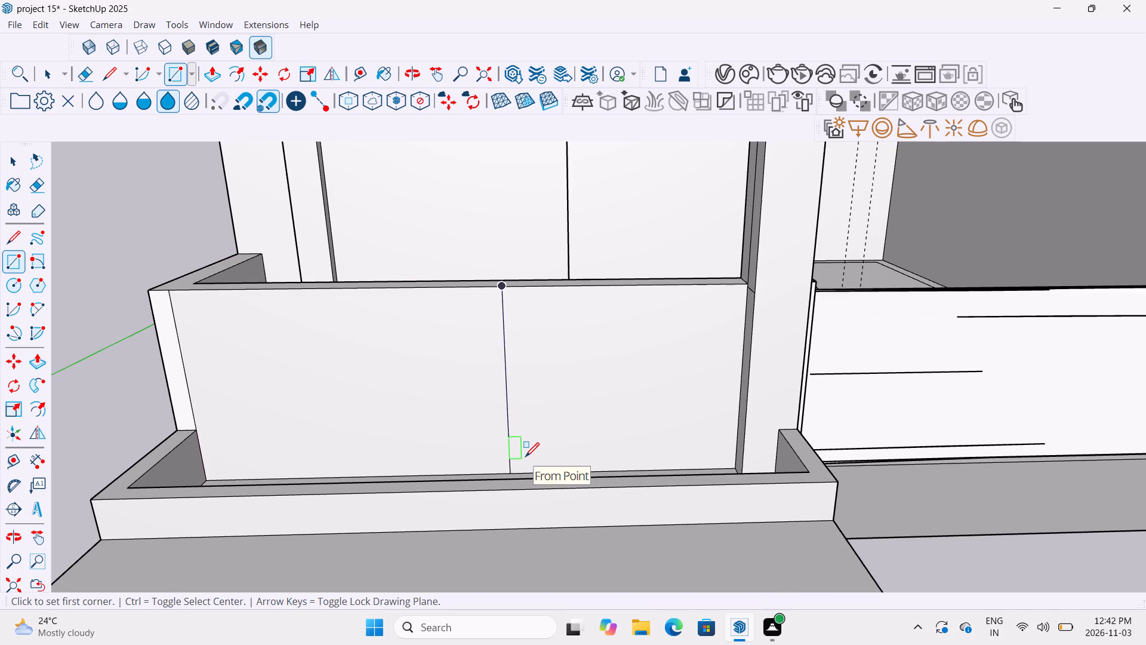
left_click(531, 456)
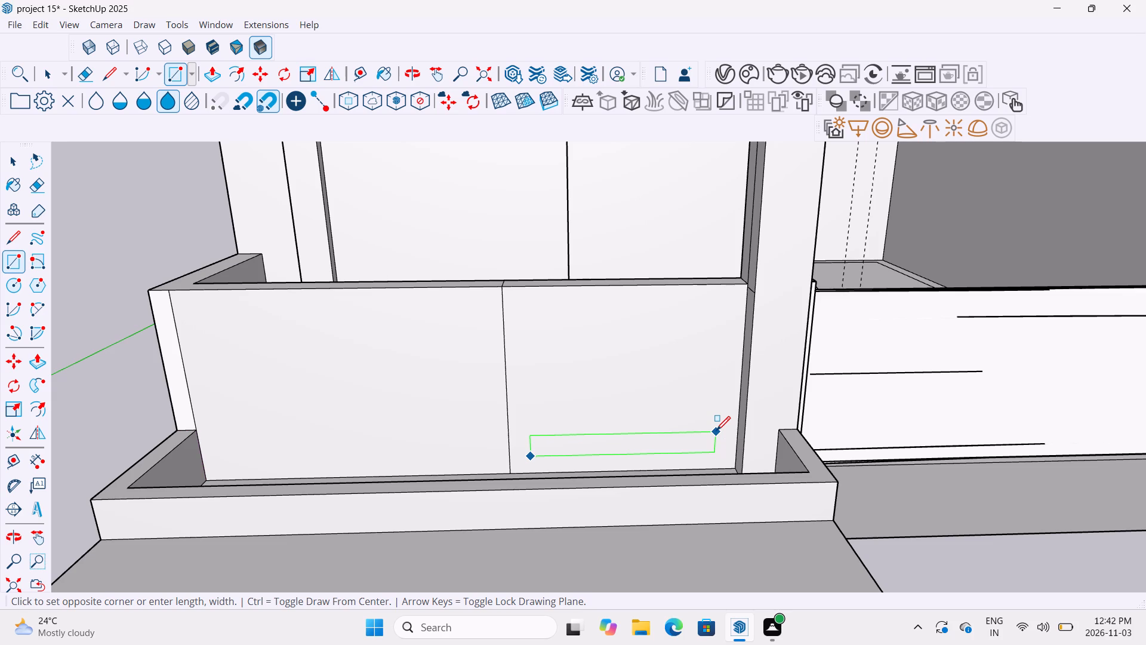
key("ctrl+z")
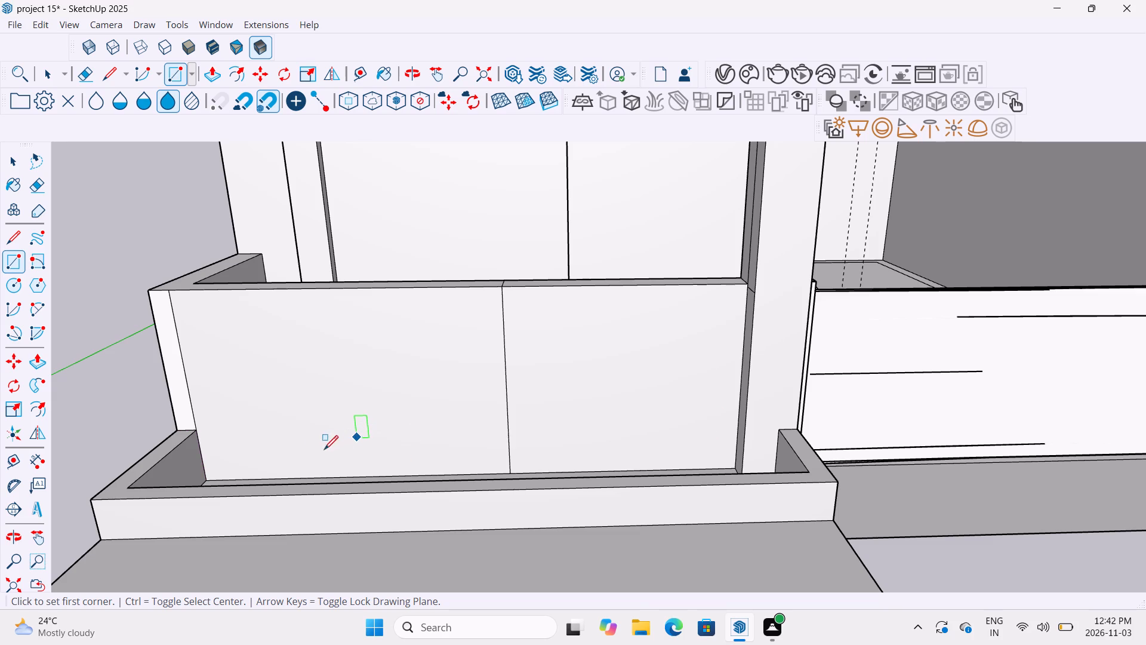
left_click(251, 465)
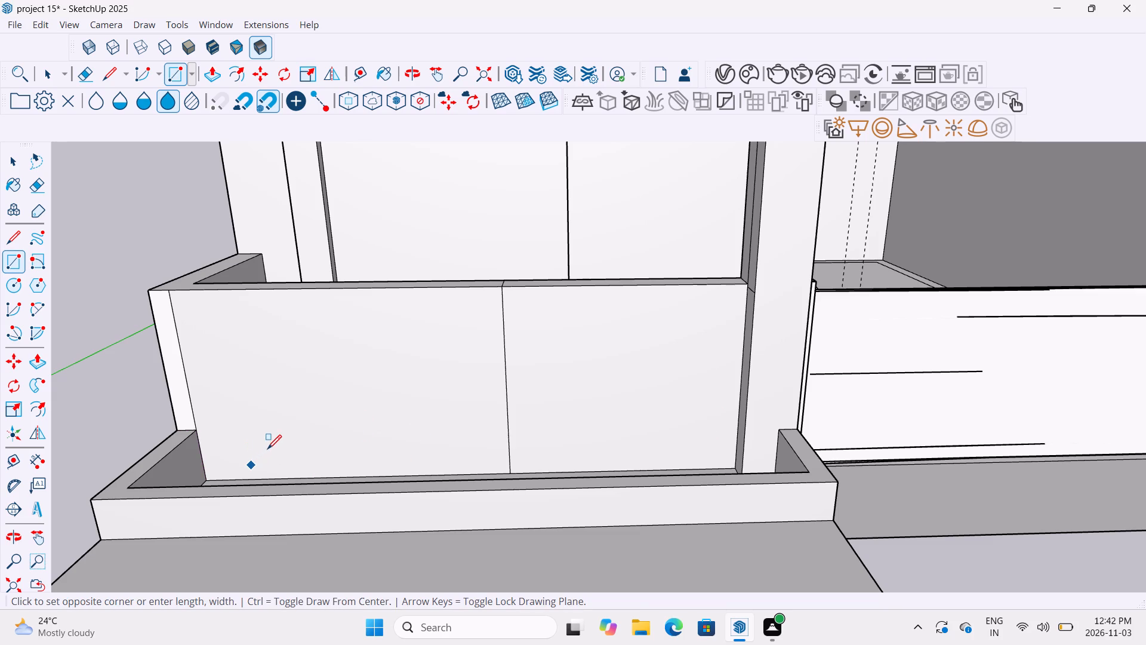
left_click(336, 448)
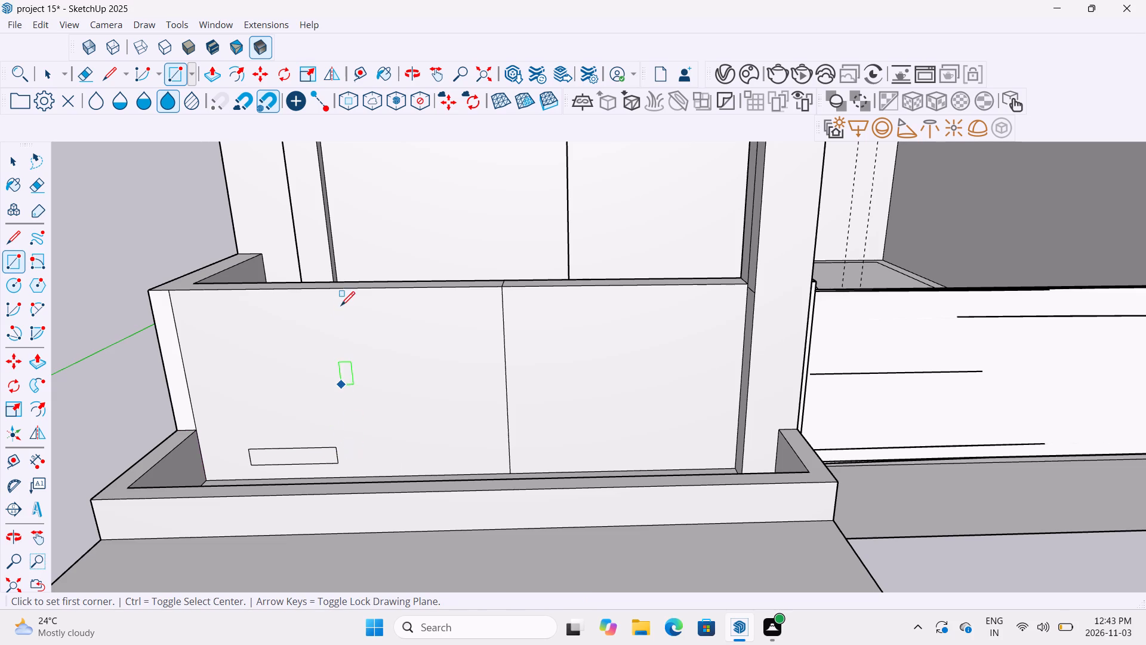
Draw a narrow full-height rectangle on the wall face between the small rectangle and the dividing line, from bottom edge to top edge.
middle_click_drag(349, 337, 368, 325)
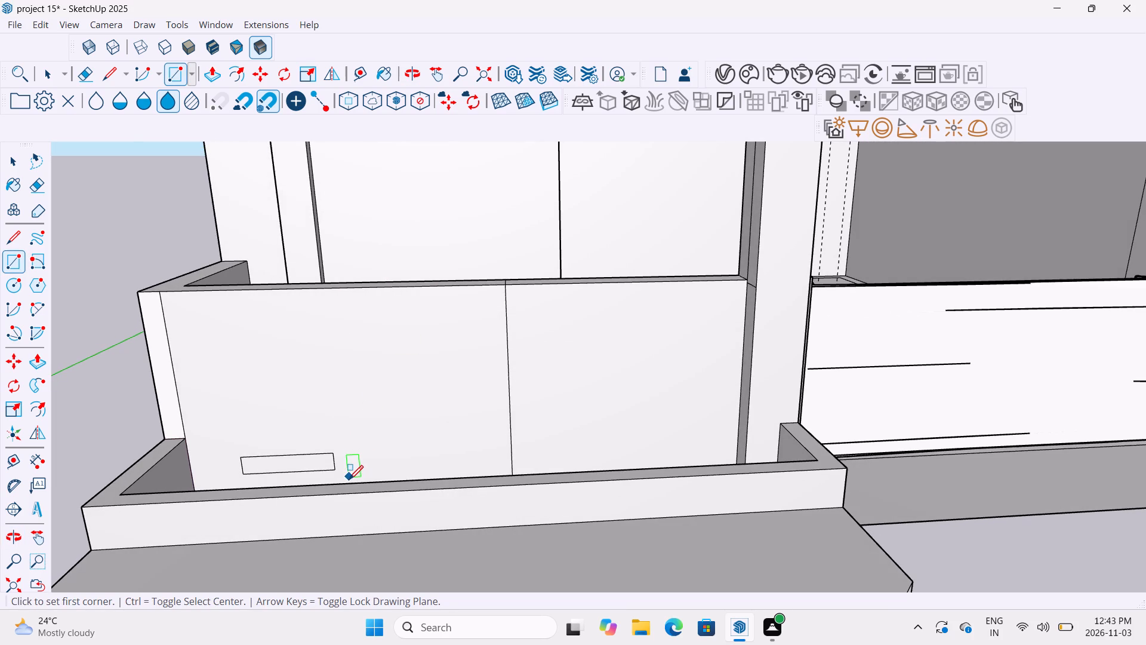
scroll(349, 481, "up", 10)
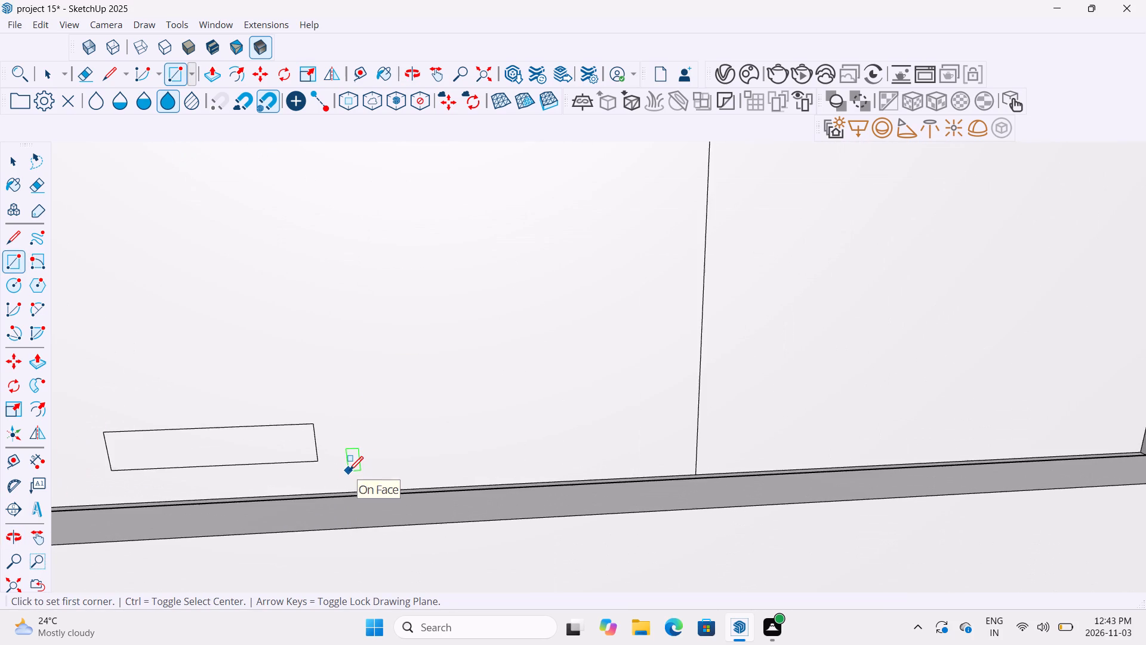
middle_click_drag(349, 472, 349, 485)
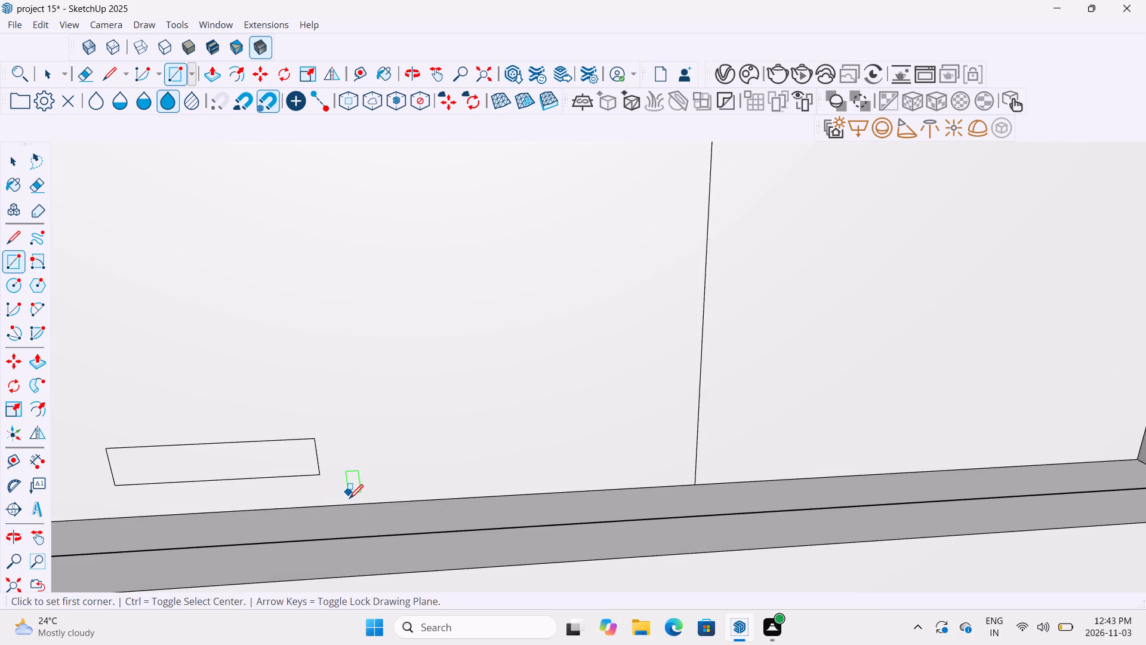
left_click(349, 503)
scroll(355, 422, "down", 6)
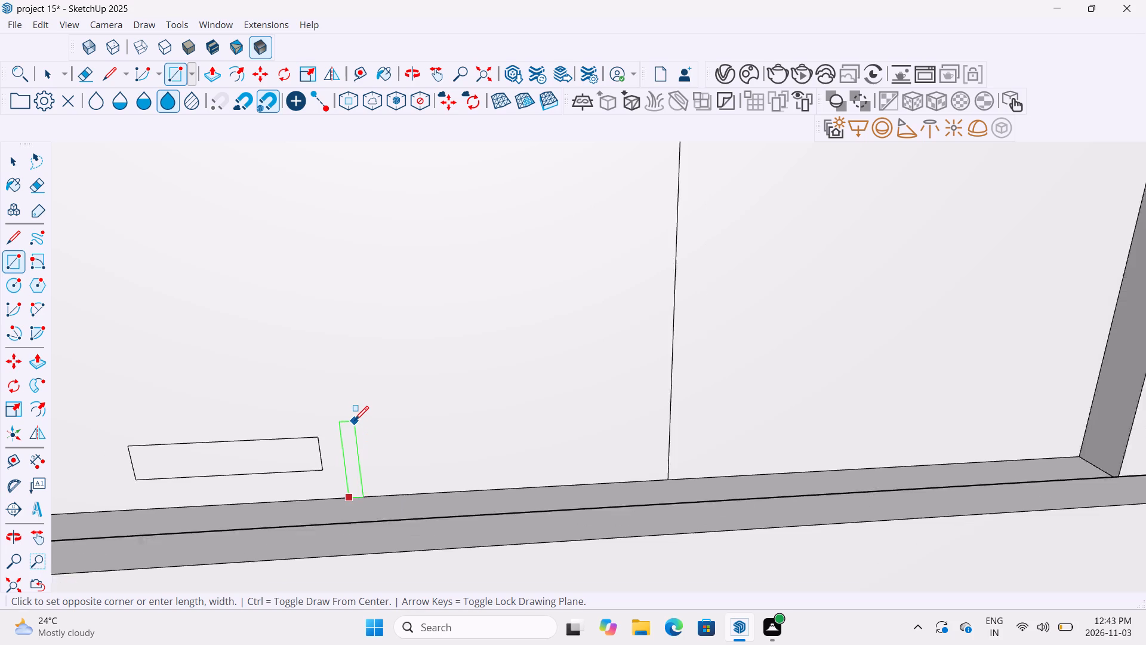
scroll(355, 422, "down", 6)
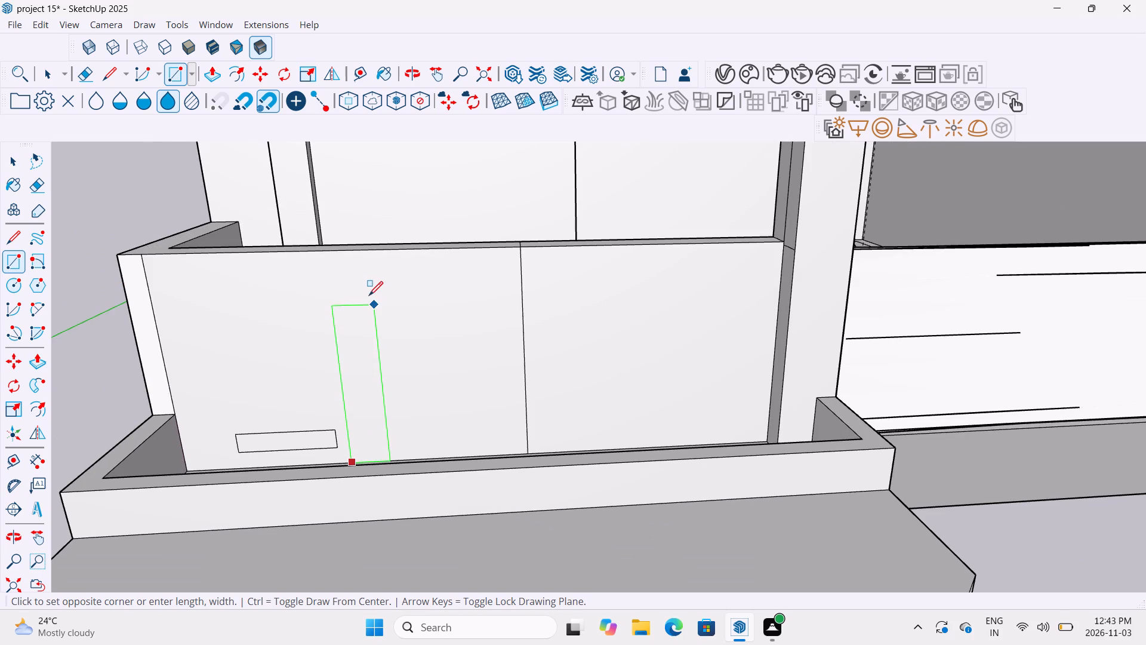
scroll(344, 285, "up", 1)
middle_click_drag(344, 285, 346, 362)
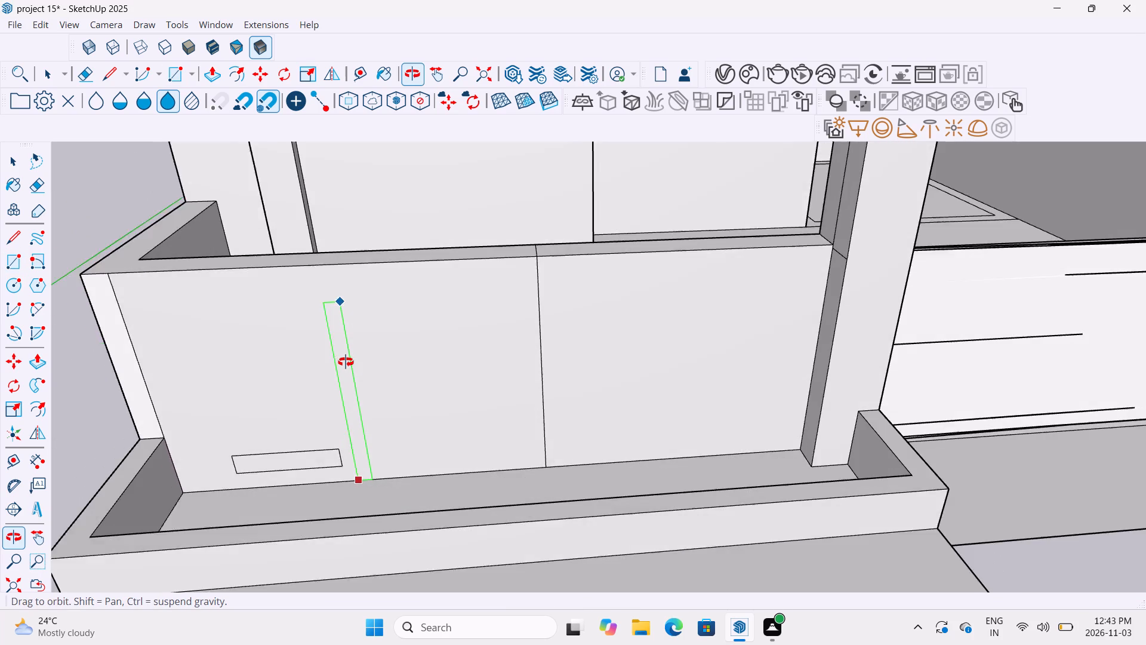
middle_click_drag(346, 362, 353, 334)
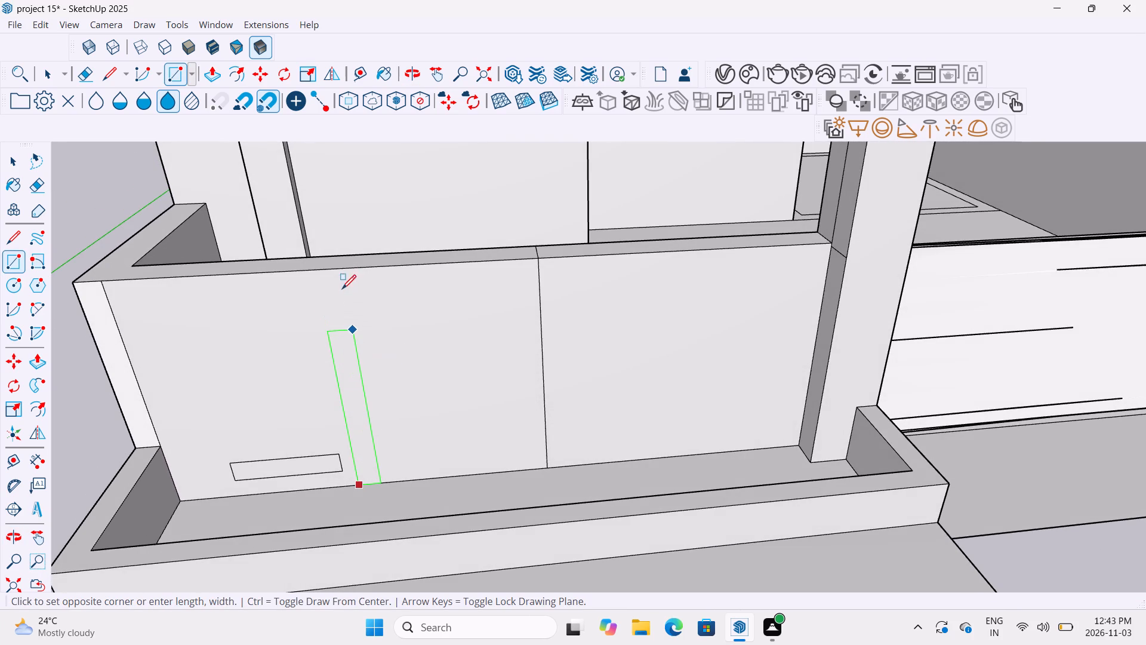
left_click(342, 265)
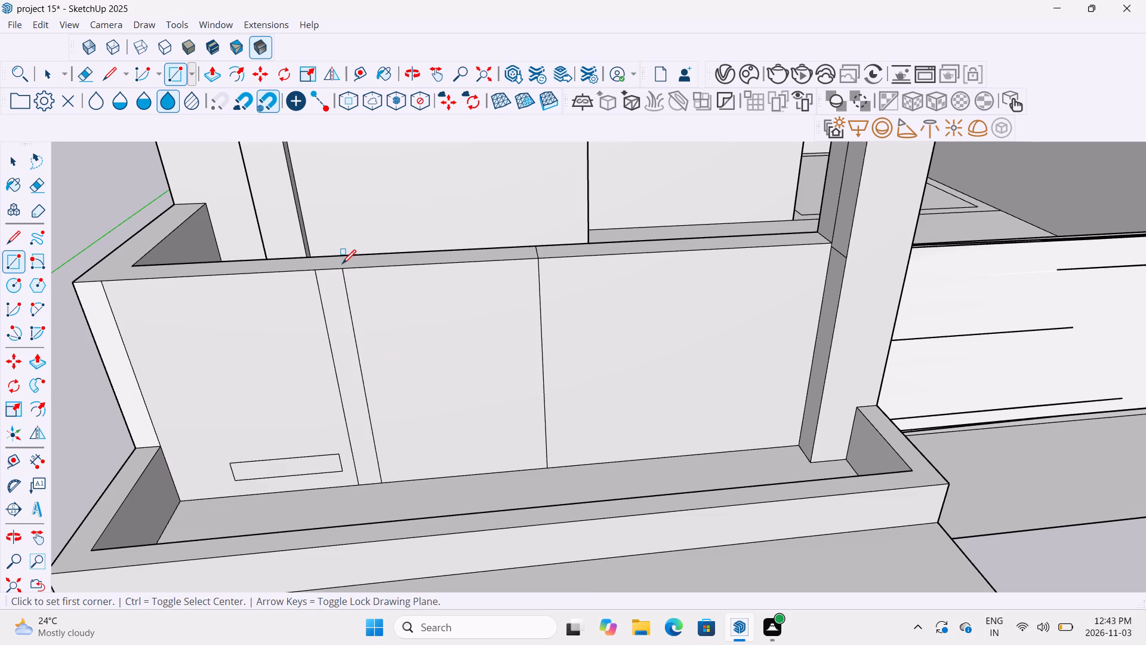
Draw a second narrow full-height rectangle beside the first strip, leaving a thin gap between them on the dividing line's side.
scroll(342, 265, "down", 3)
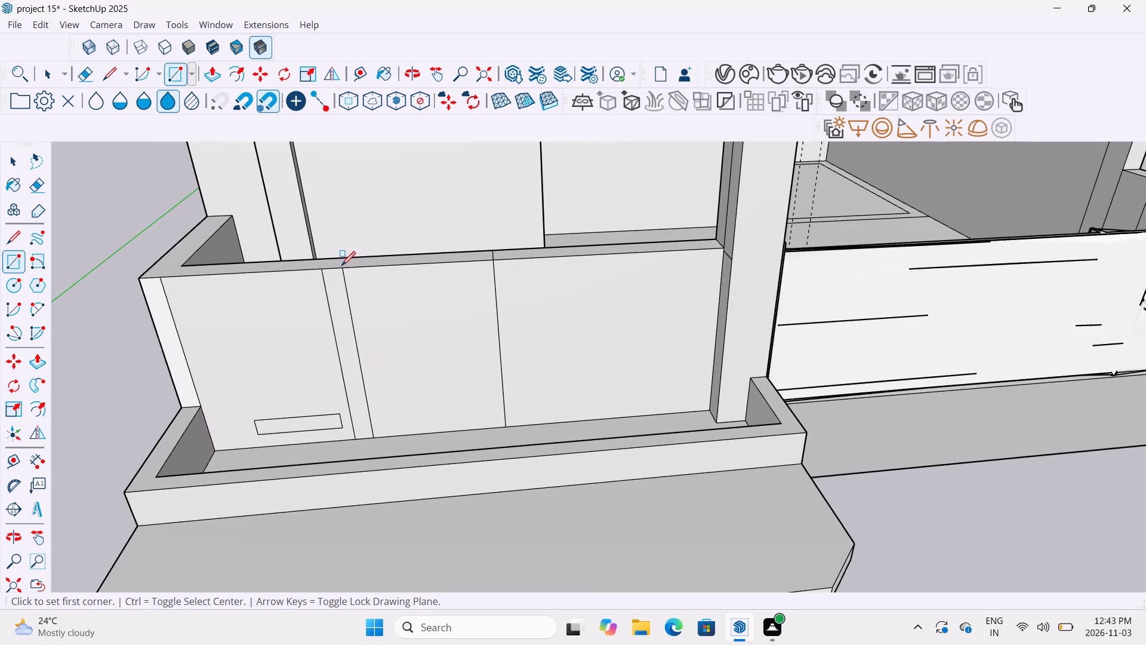
scroll(375, 430, "up", 8)
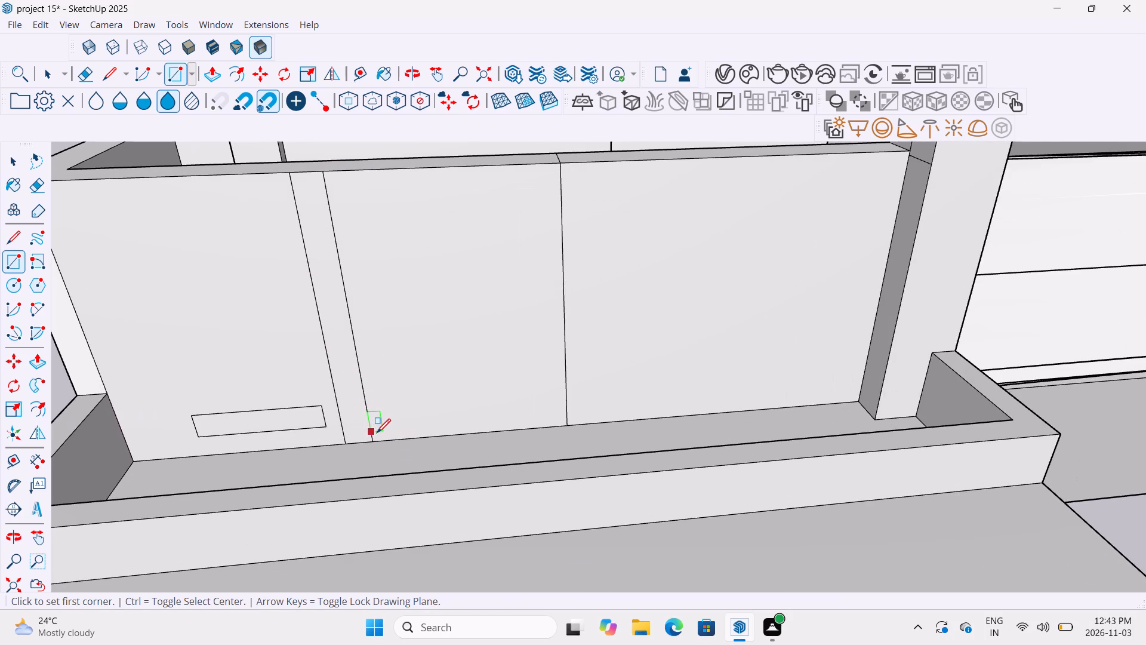
scroll(377, 434, "up", 3)
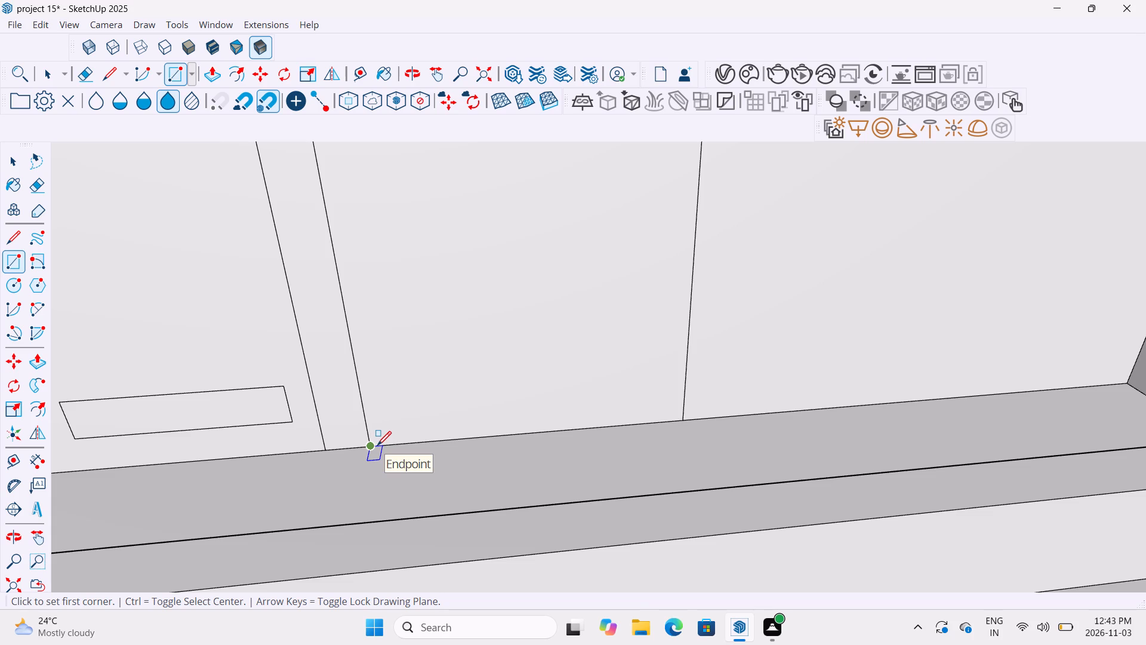
left_click(384, 447)
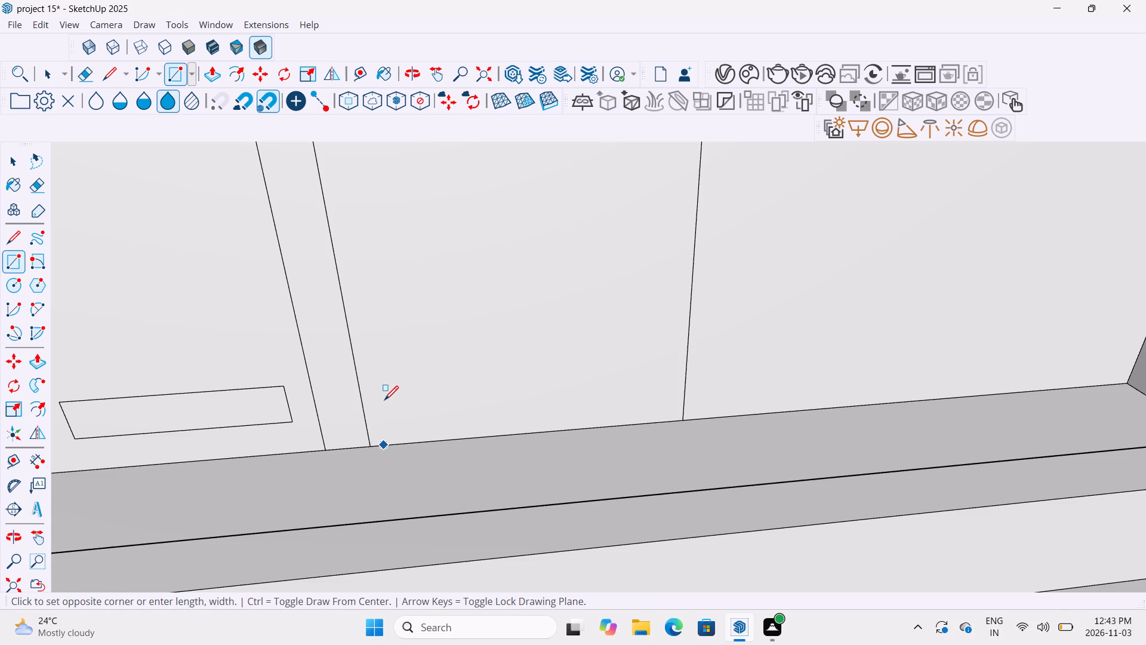
scroll(384, 342, "down", 14)
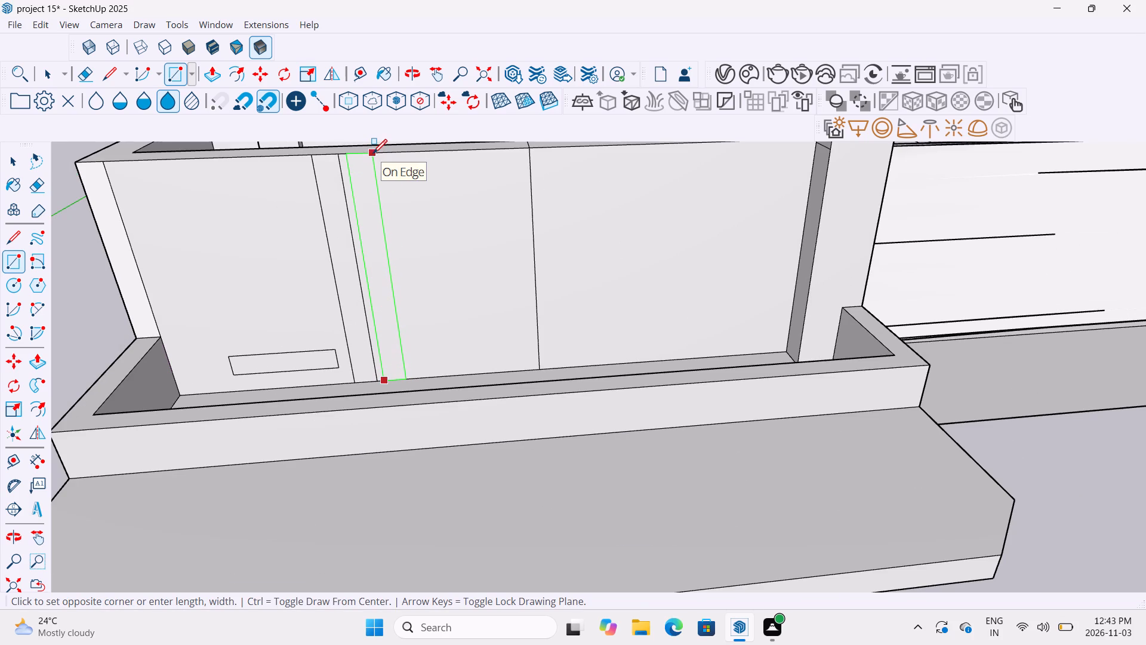
left_click(373, 155)
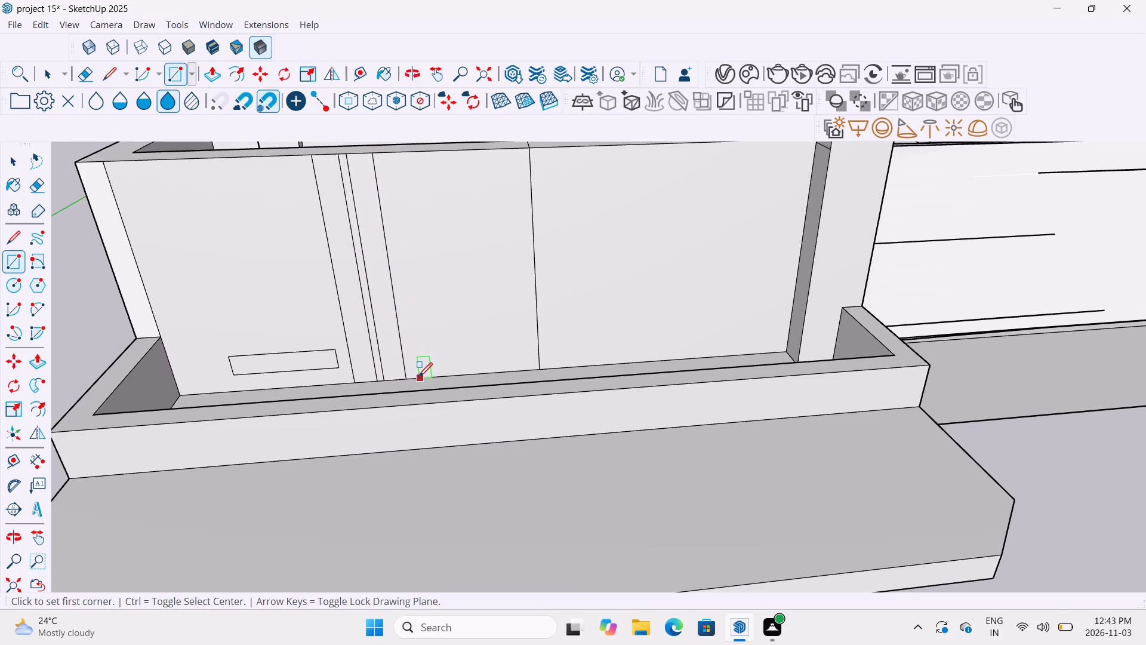
Draw a third narrow full-height rectangle beside the second strip on the boundary wall face, leaving a thin gap between them.
scroll(414, 379, "up", 6)
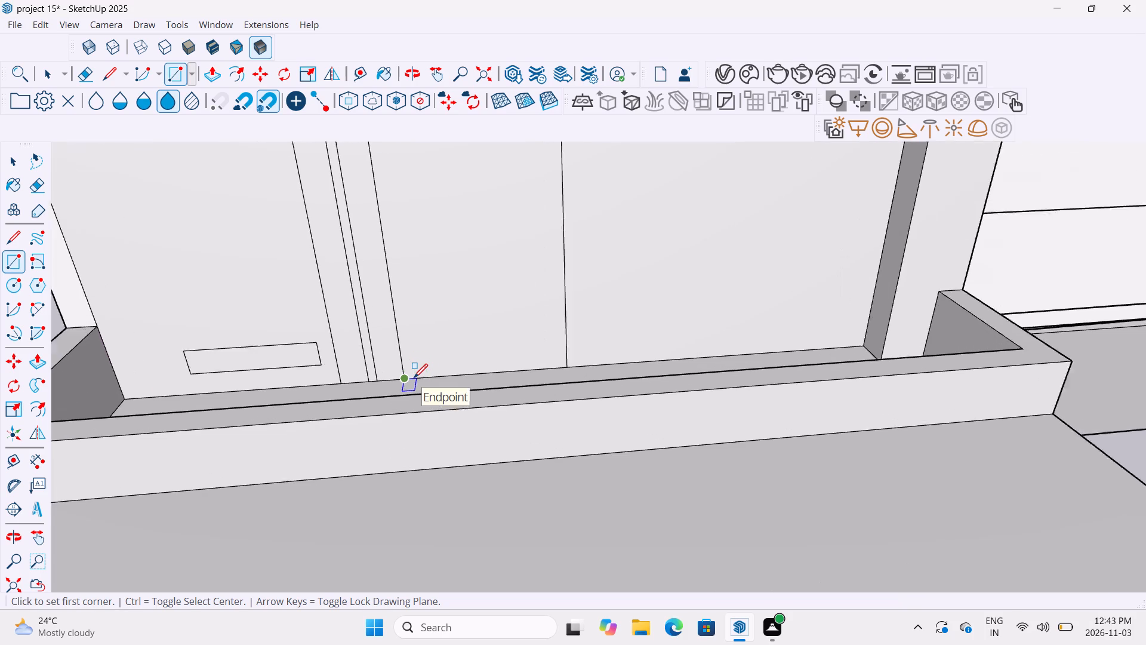
scroll(414, 379, "up", 5)
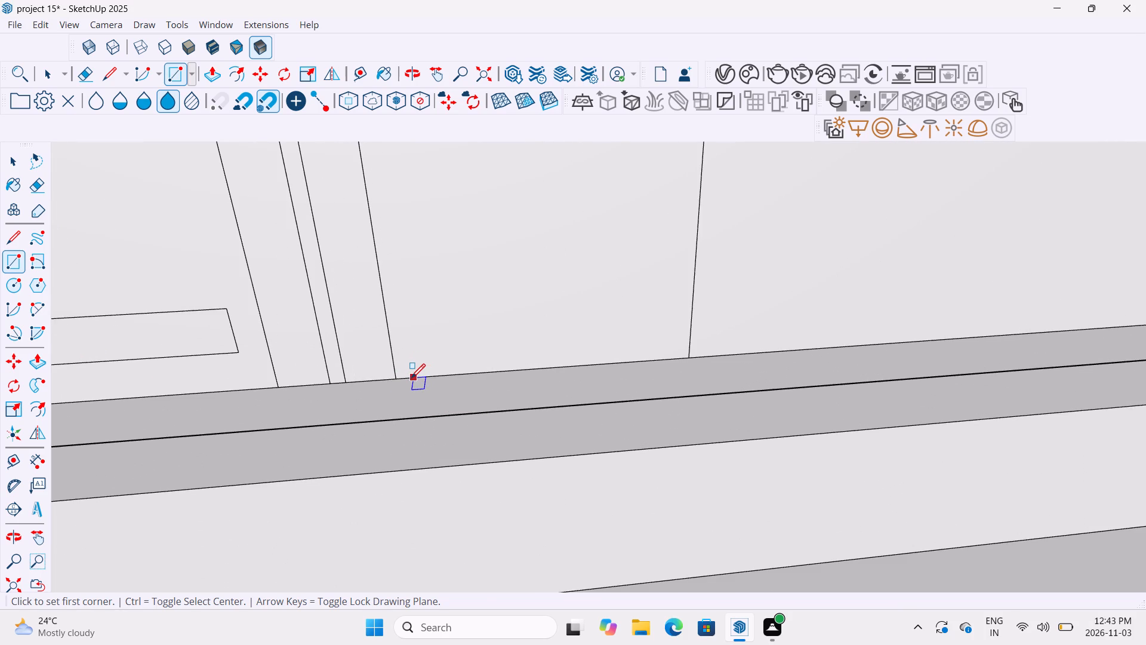
left_click(411, 379)
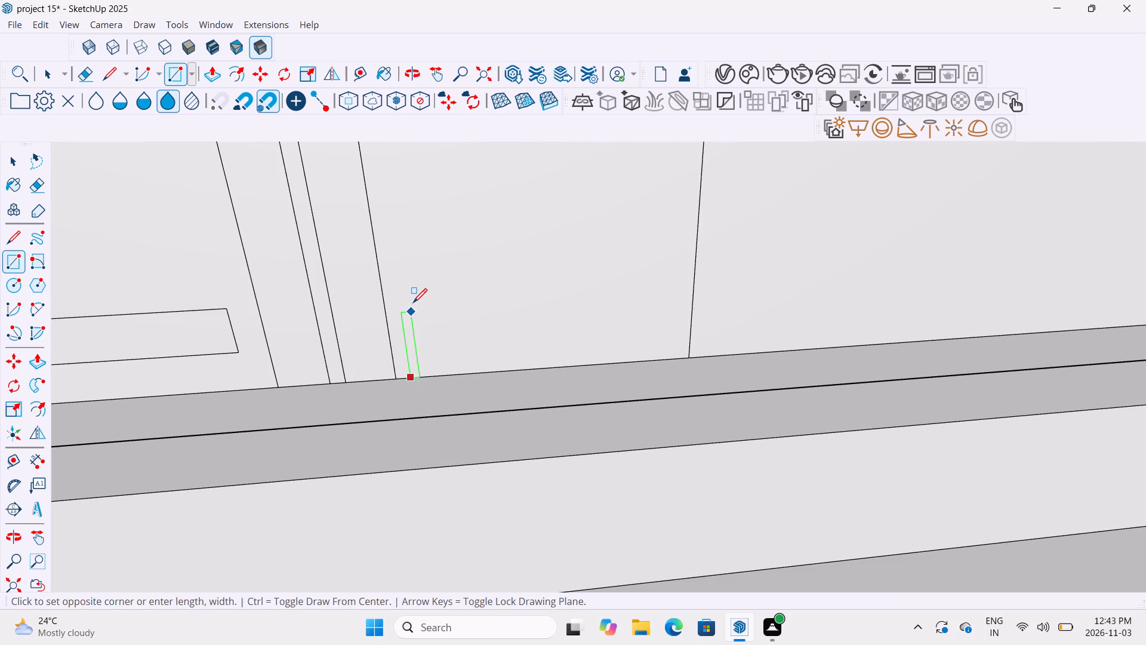
scroll(414, 302, "down", 13)
scroll(417, 296, "up", 1)
scroll(417, 296, "down", 8)
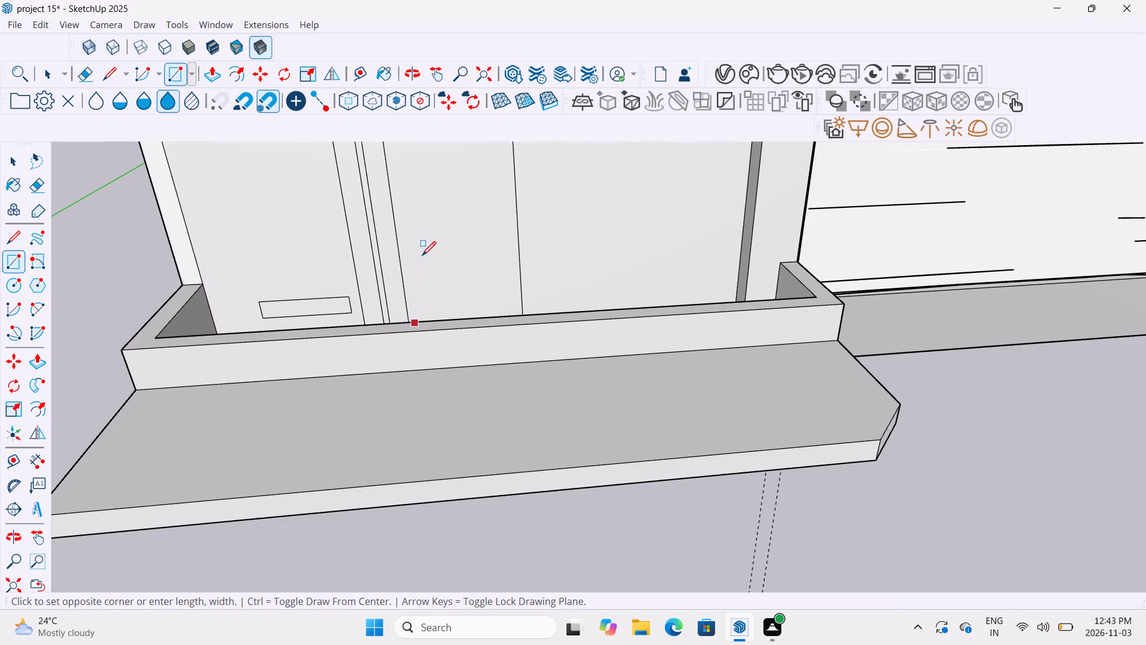
scroll(422, 231, "down", 7)
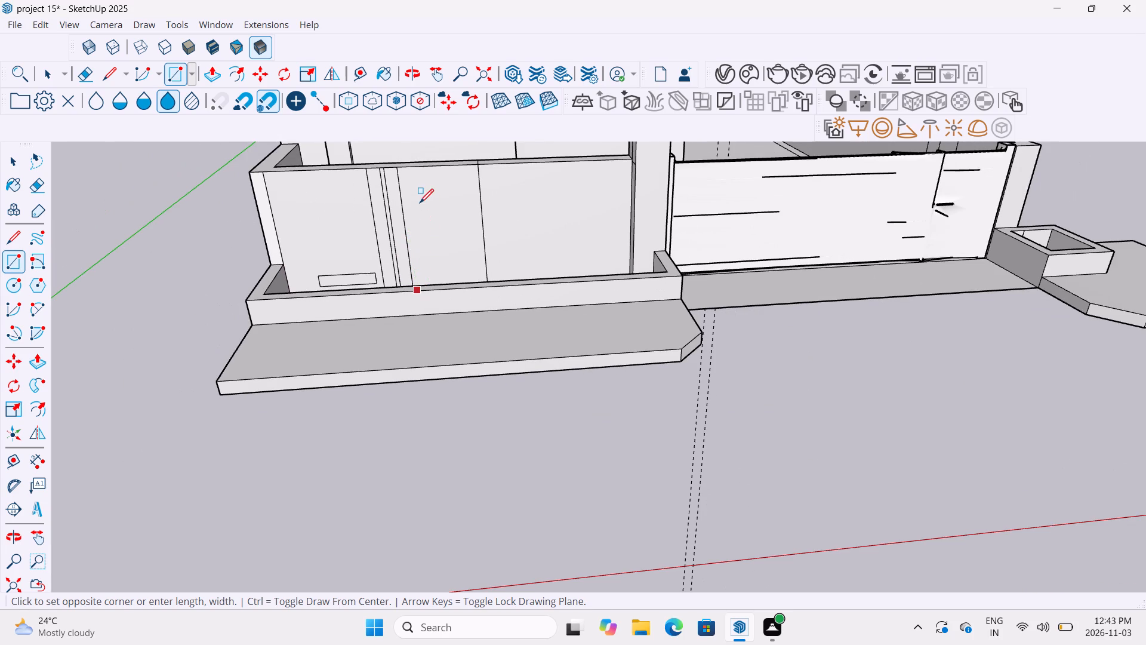
left_click(419, 170)
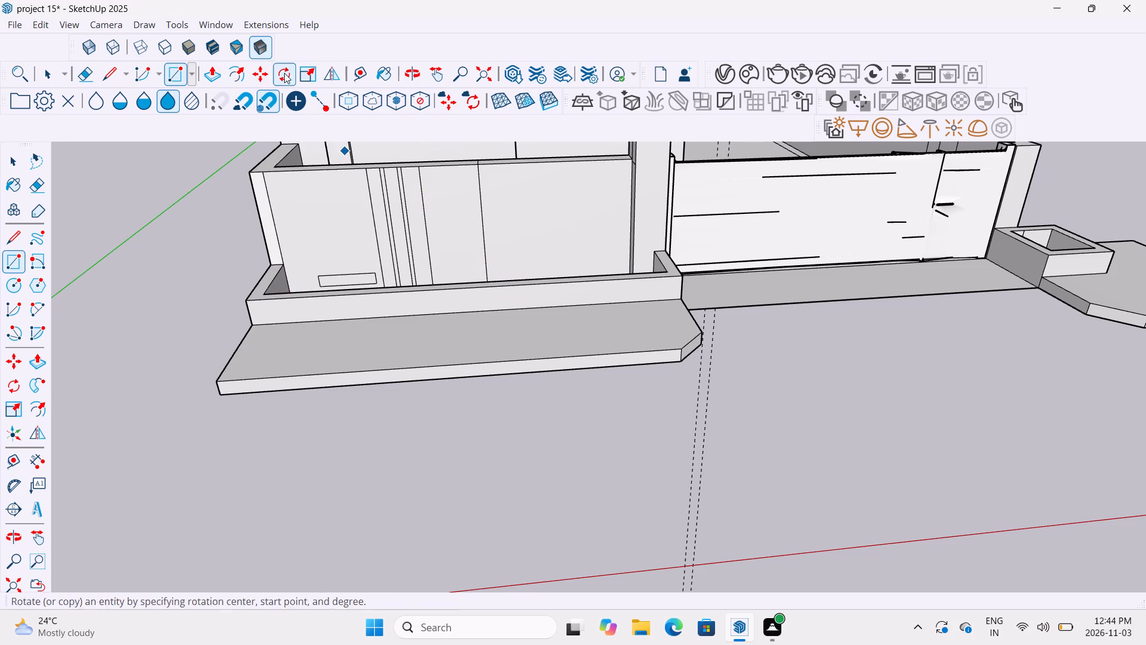
Draw a horizontal line from the third strip's edge past the dividing line, and a full-height vertical line through its far end.
left_click(112, 75)
scroll(411, 183, "up", 4)
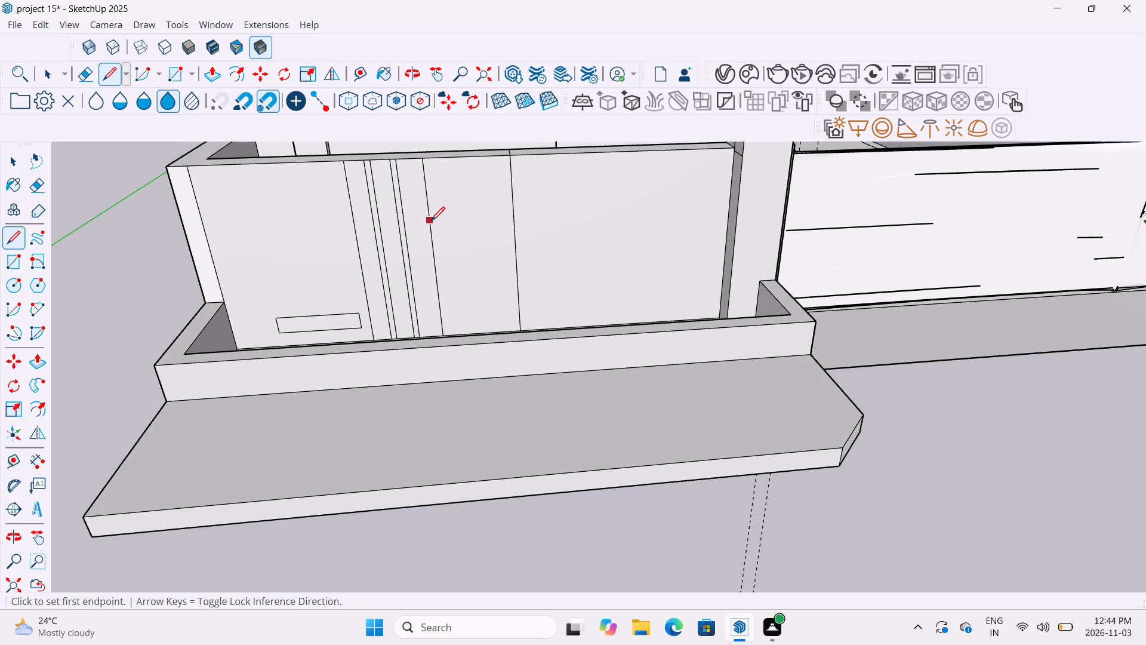
left_click(431, 223)
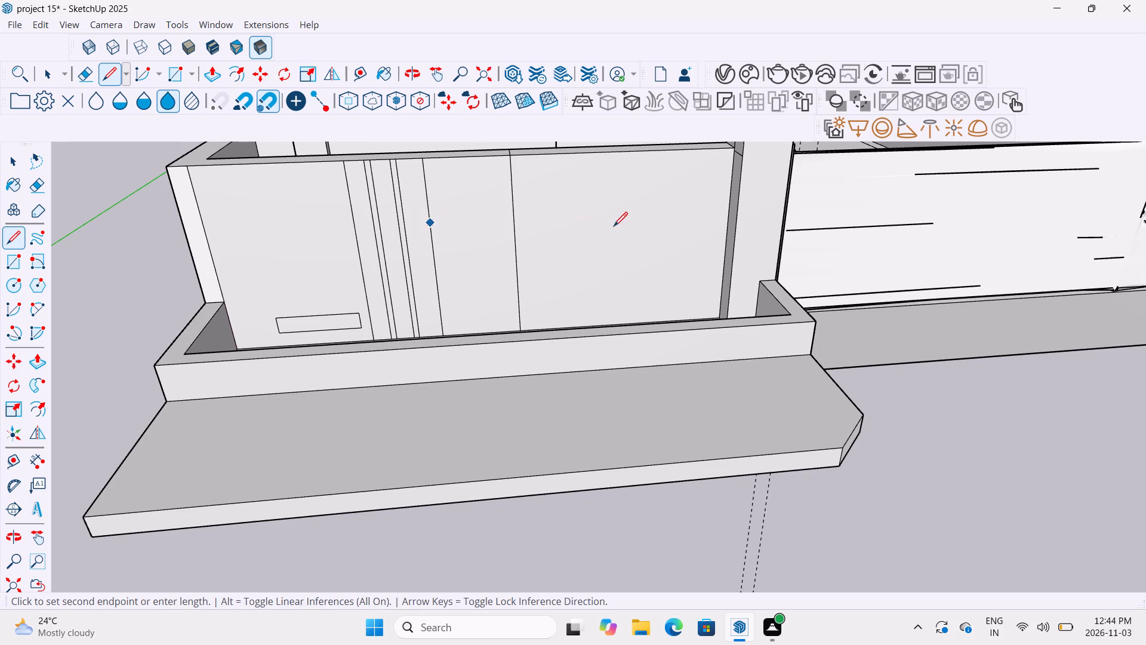
left_click(578, 217)
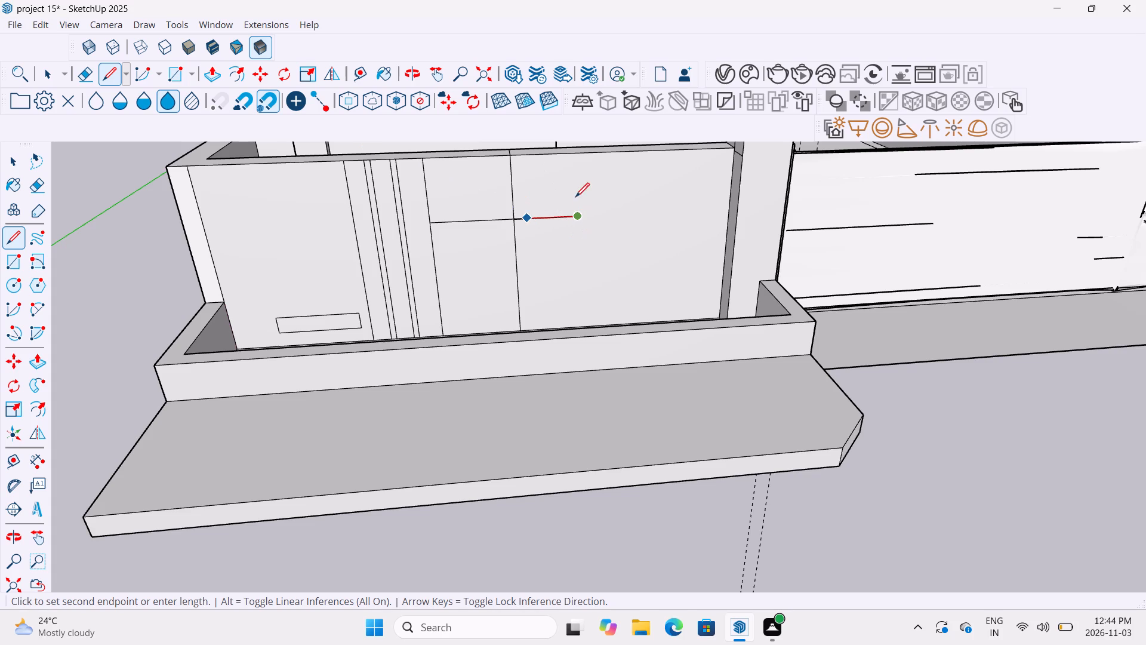
left_click(577, 158)
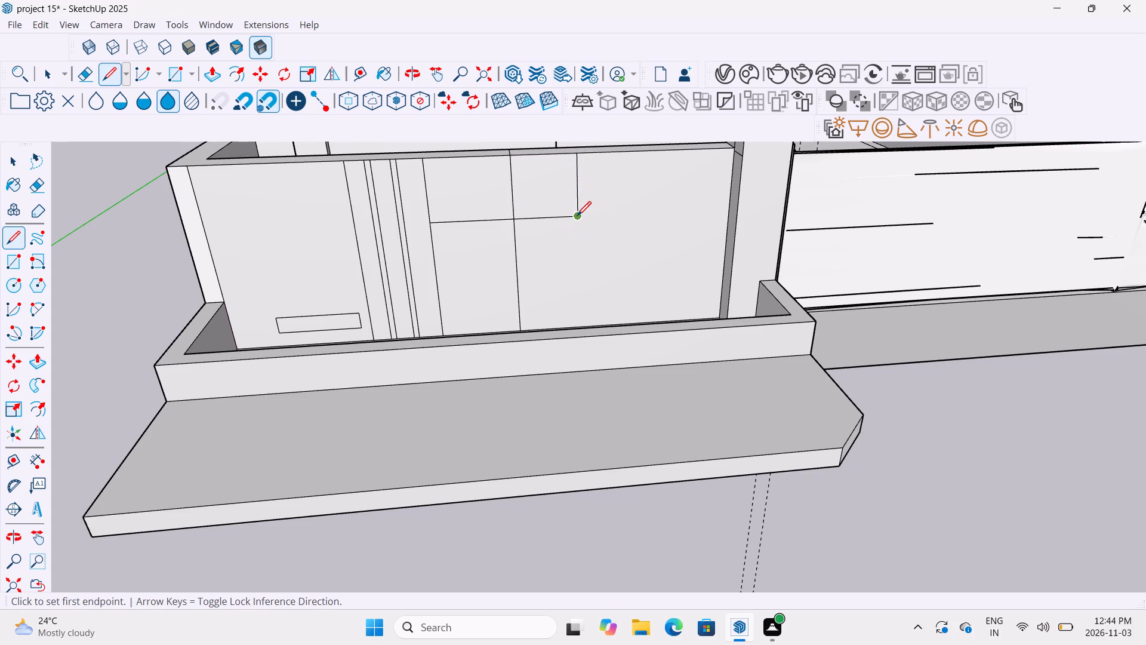
left_click(577, 217)
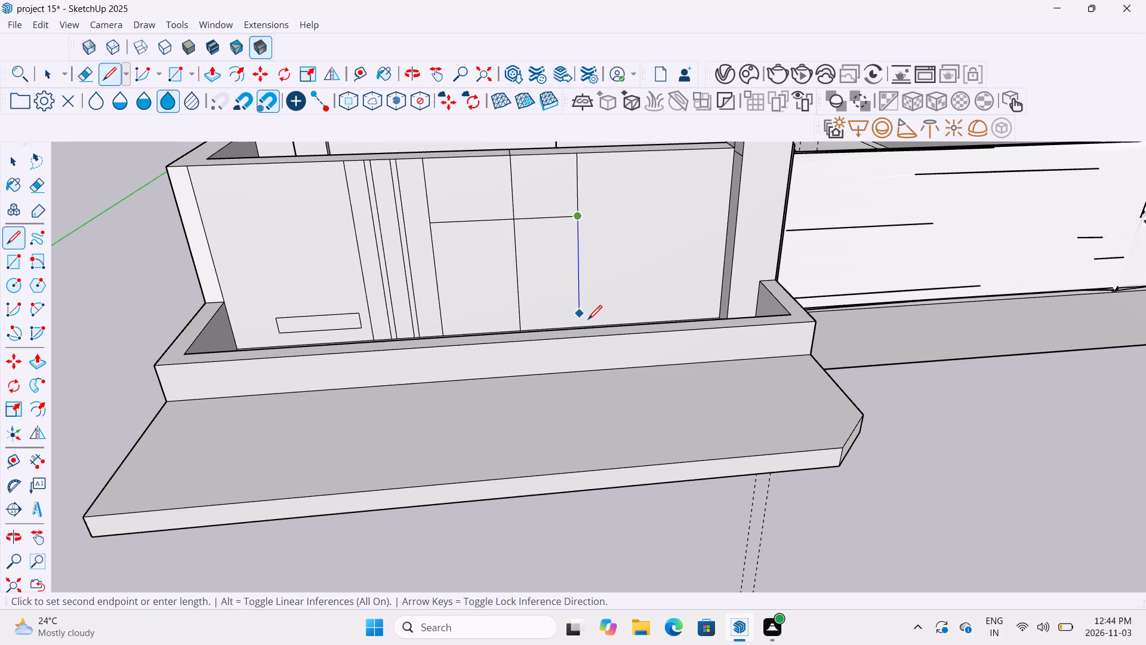
scroll(588, 323, "up", 9)
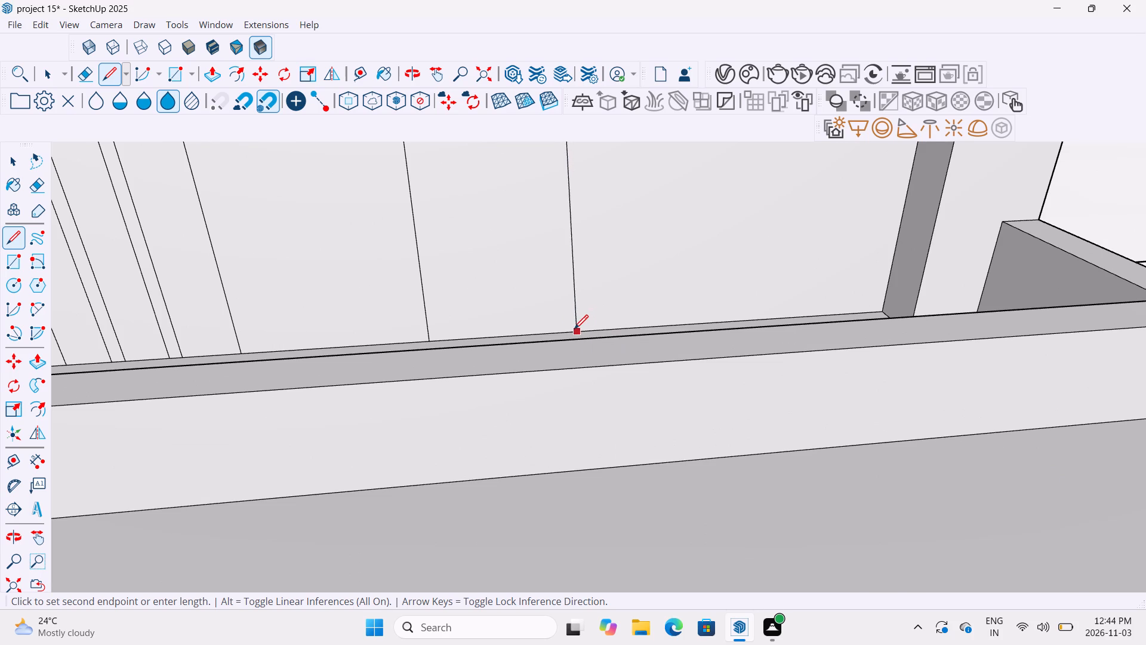
left_click(571, 331)
Erase the part of the original dividing line below the new horizontal line.
scroll(571, 331, "up", 1)
middle_click_drag(571, 331, 575, 382)
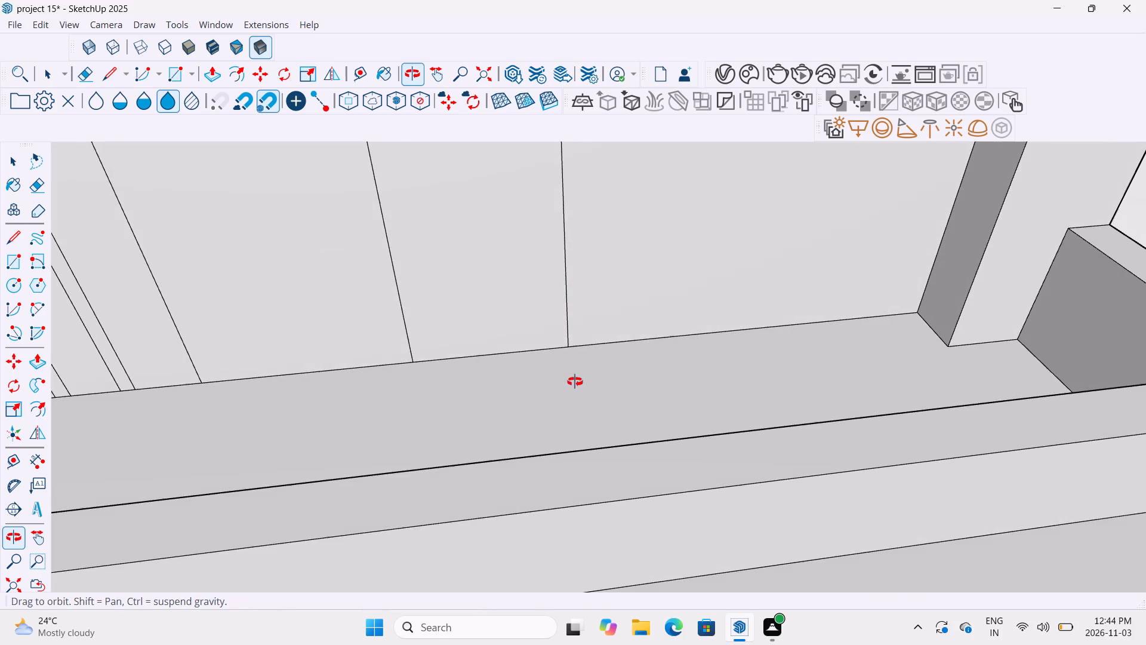
middle_click_drag(575, 382, 575, 382)
scroll(575, 382, "down", 11)
scroll(560, 330, "down", 2)
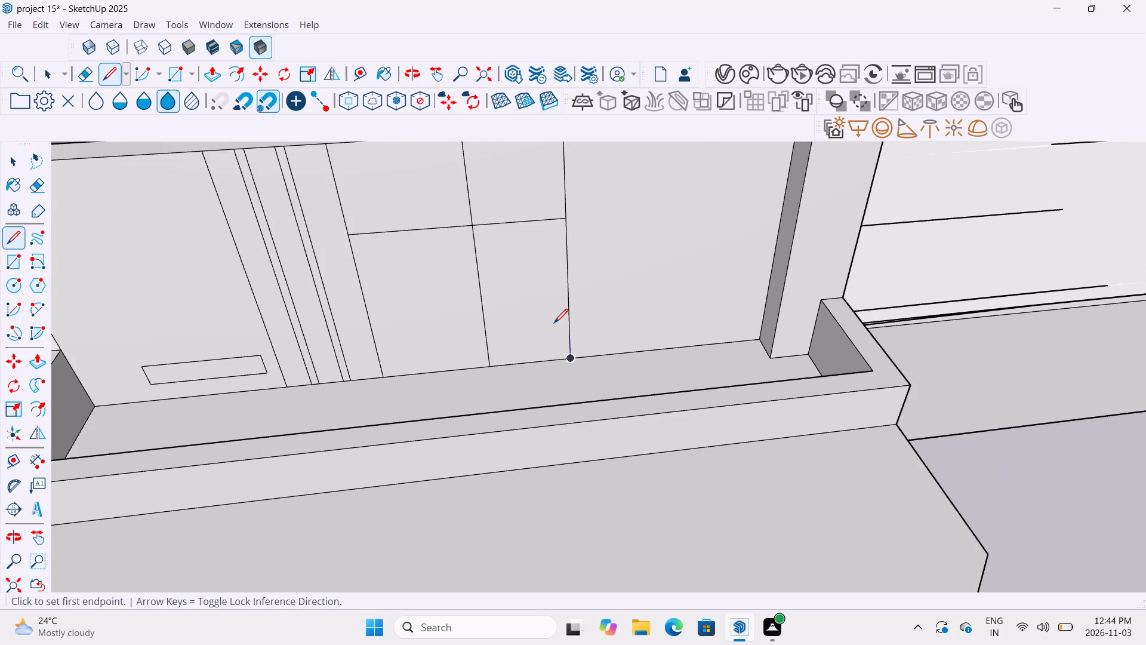
left_click(90, 79)
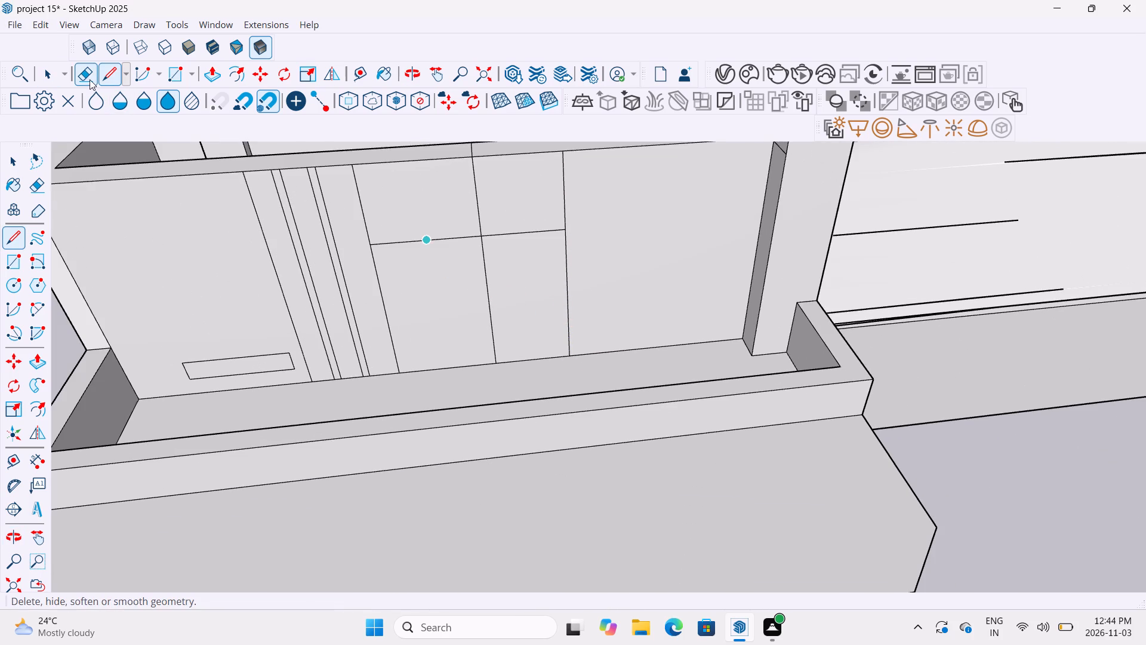
left_click_drag(473, 269, 492, 268)
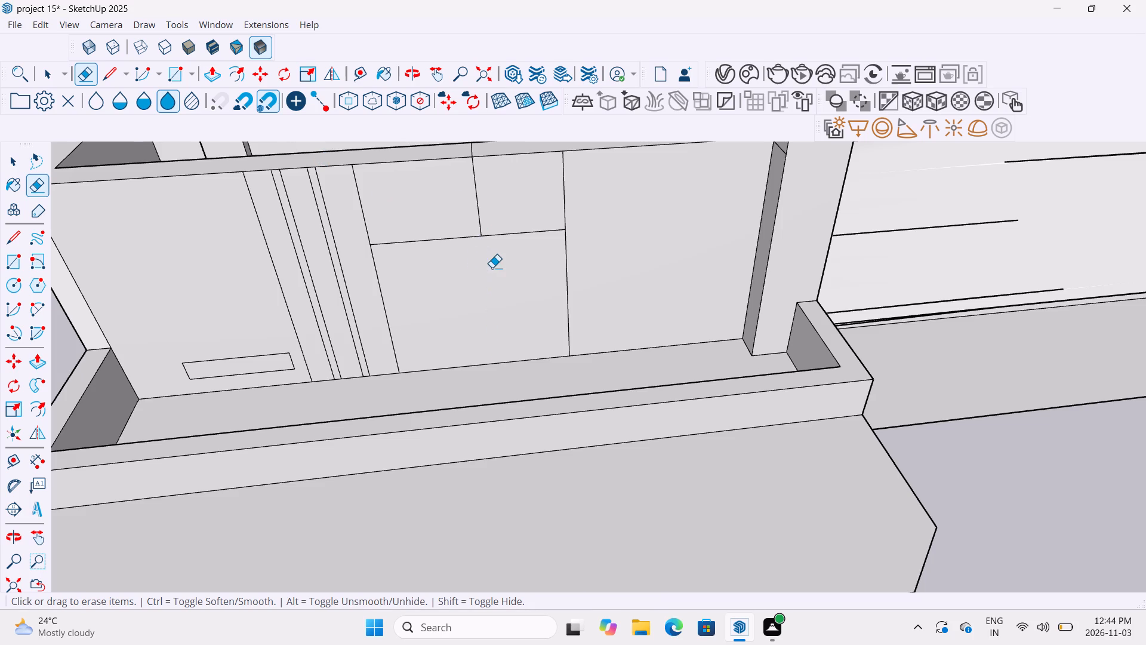
left_click_drag(450, 192, 472, 186)
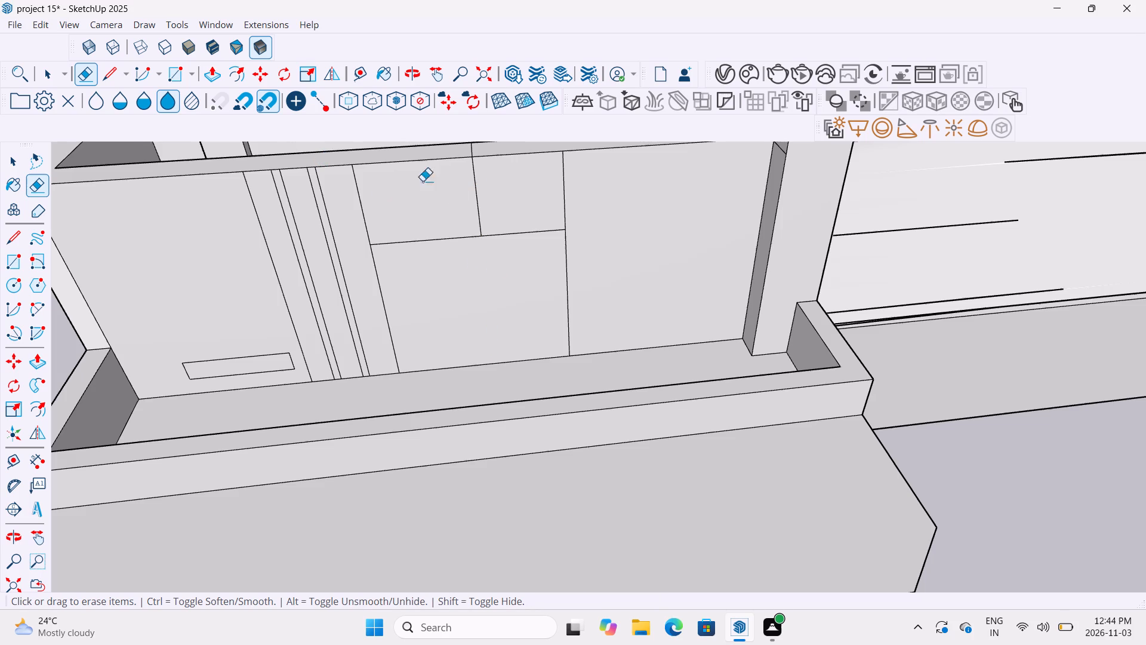
Draw short lines across the boundary wall's top from the upper ends of the third strip's outer edge and the new full-height line.
left_click(120, 75)
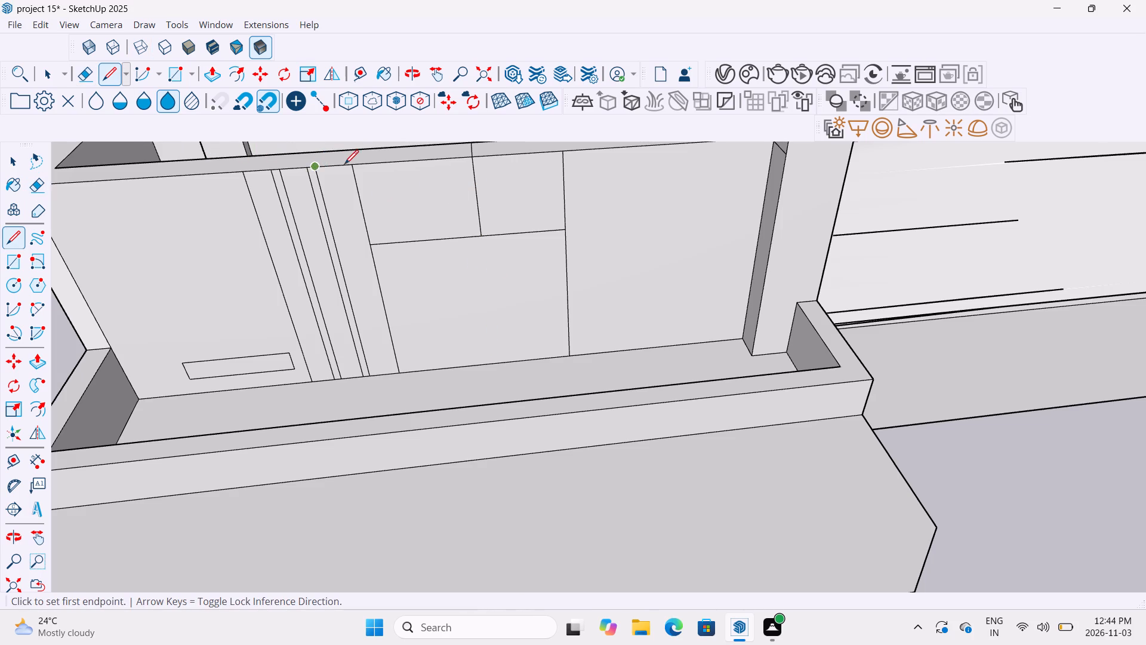
left_click(350, 168)
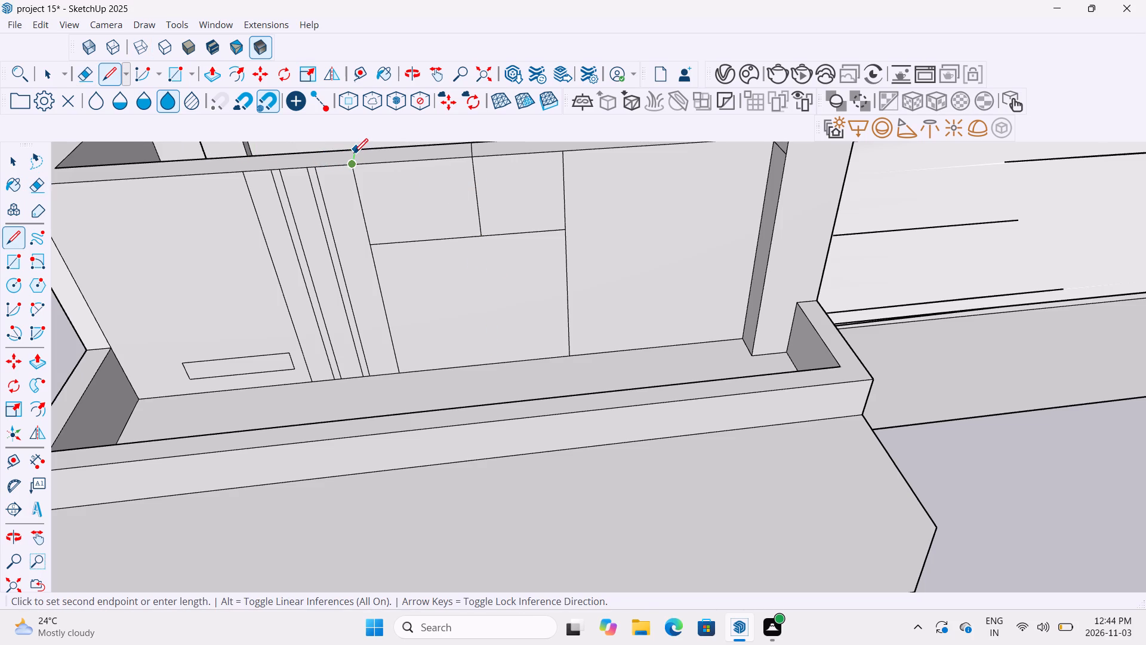
left_click(354, 154)
scroll(398, 196, "down", 5)
middle_click_drag(485, 208, 486, 229)
left_click(536, 166)
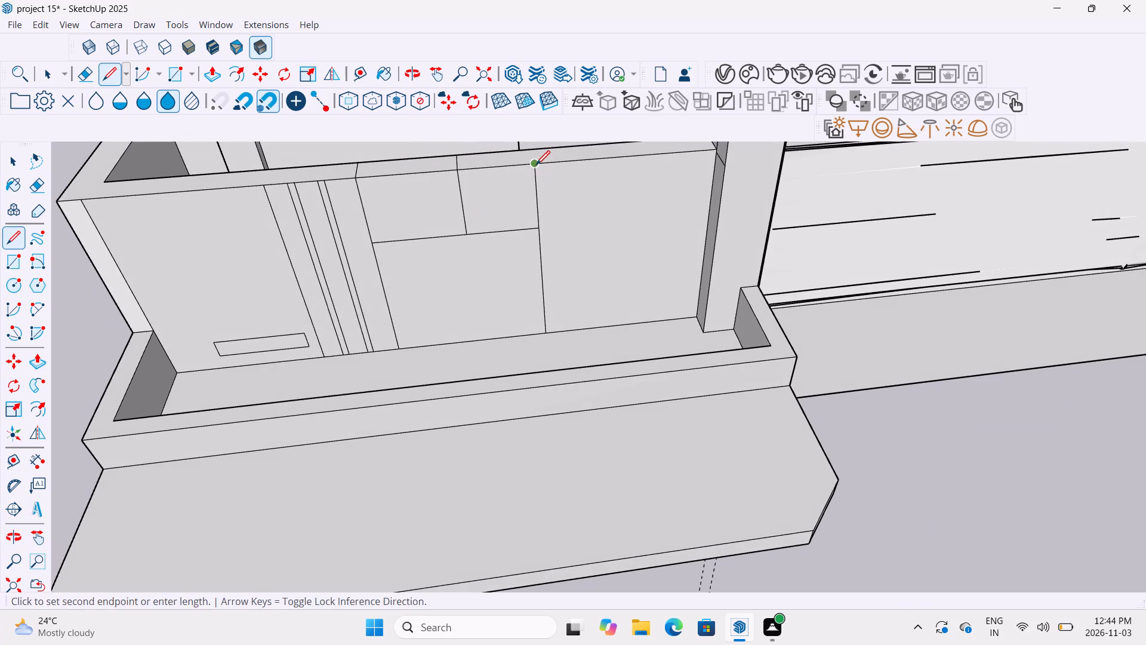
left_click(534, 147)
Draw a vertical line near the third strip from the horizontal line up to the wall's top edge, continuing across to its back edge.
middle_click_drag(523, 183, 529, 200)
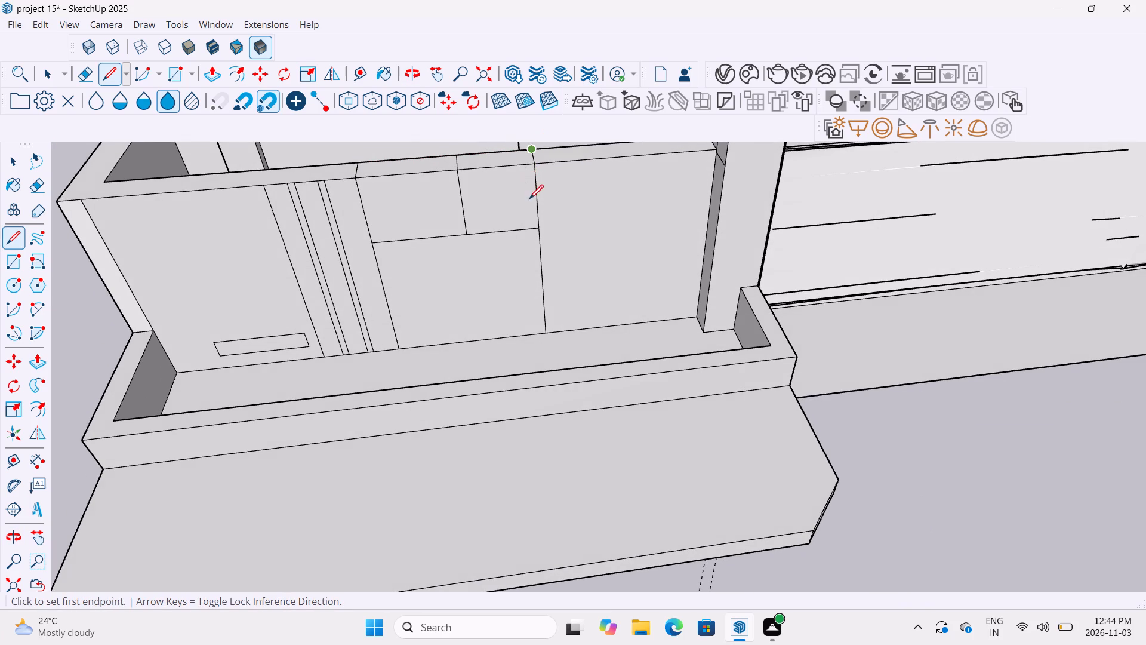
middle_click_drag(529, 200, 532, 259)
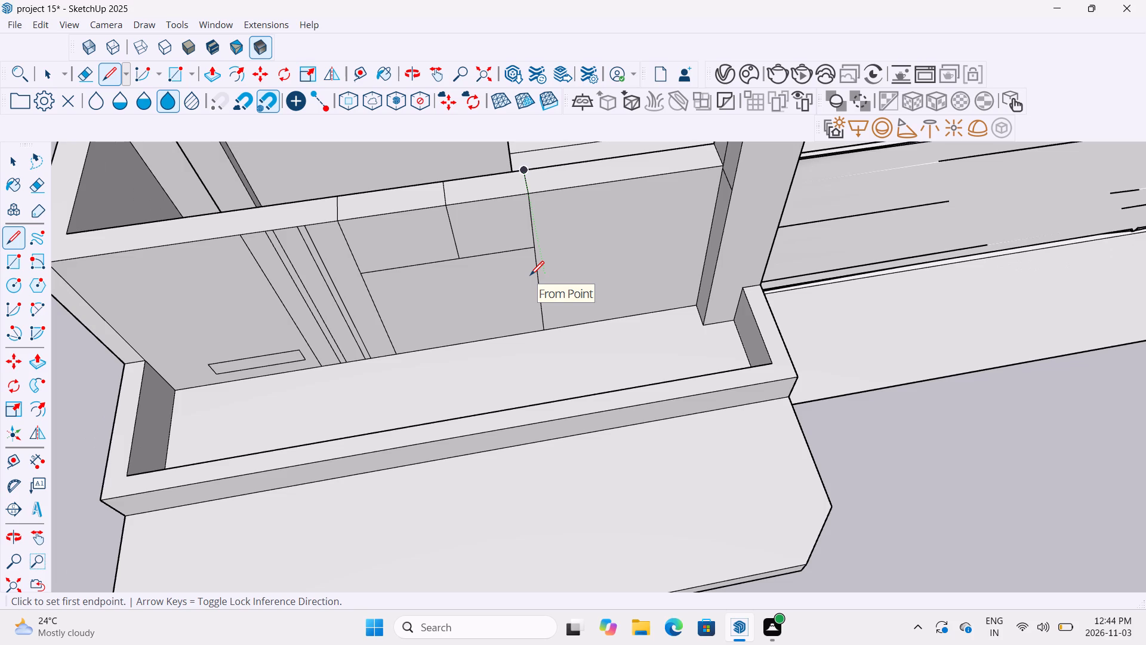
left_click(385, 270)
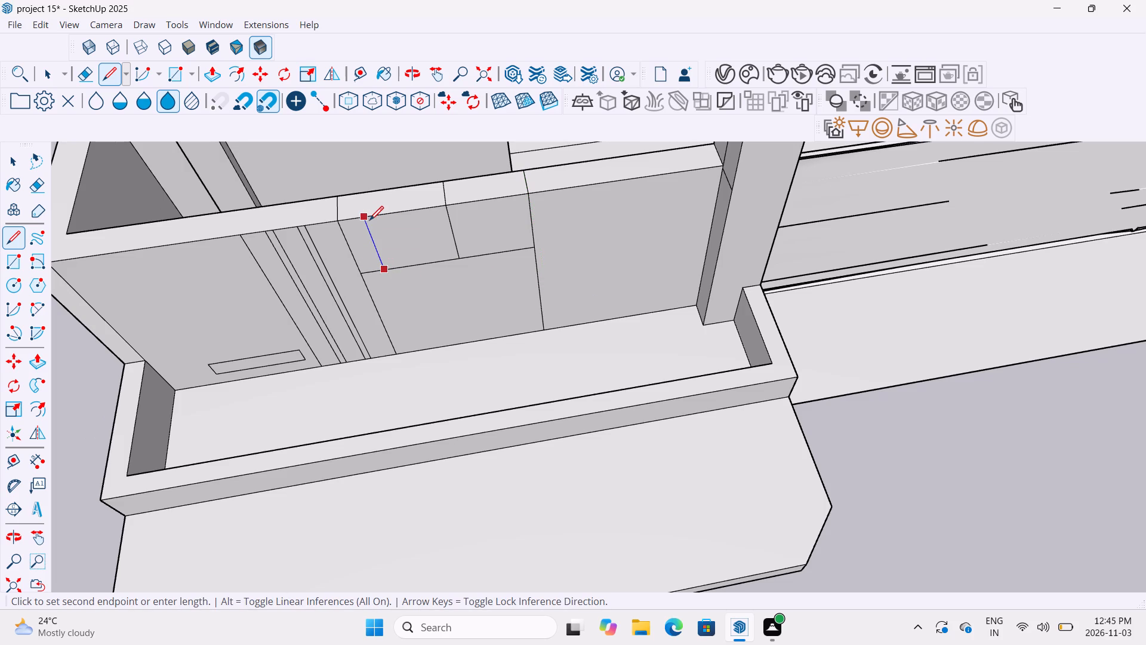
left_click(369, 222)
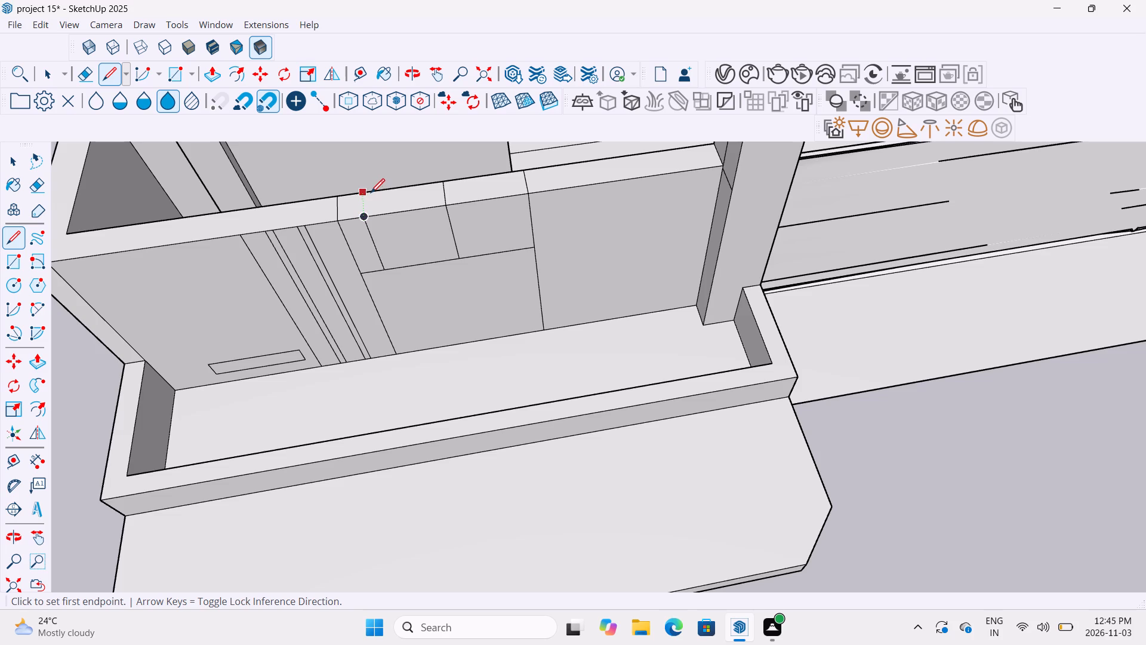
scroll(371, 194, "up", 5)
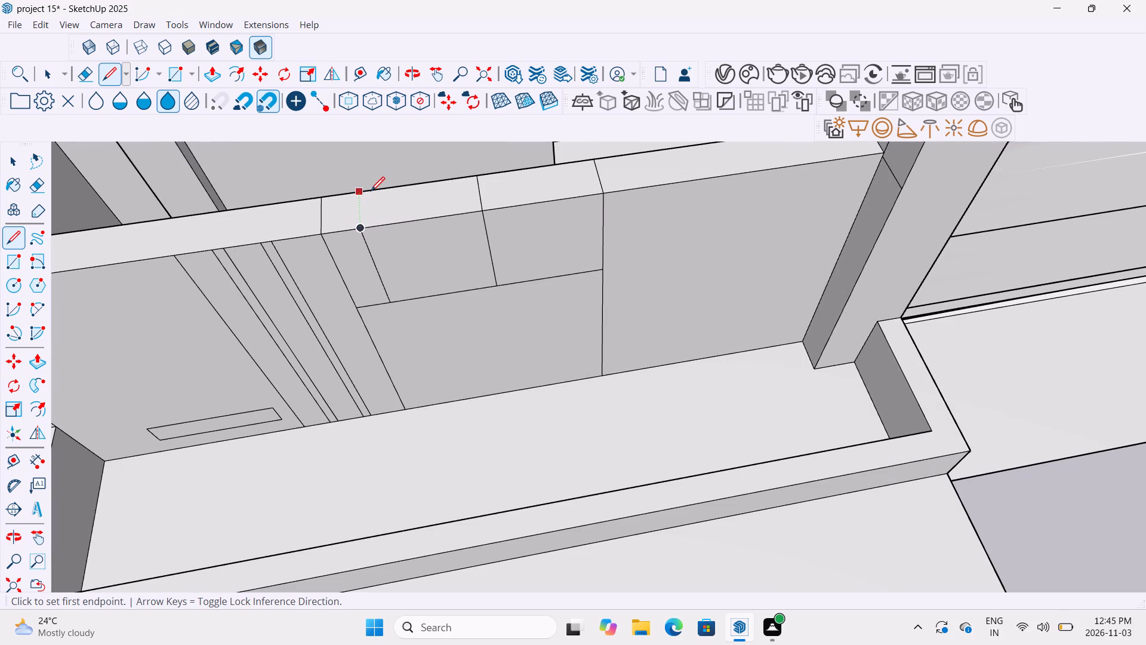
left_click(371, 192)
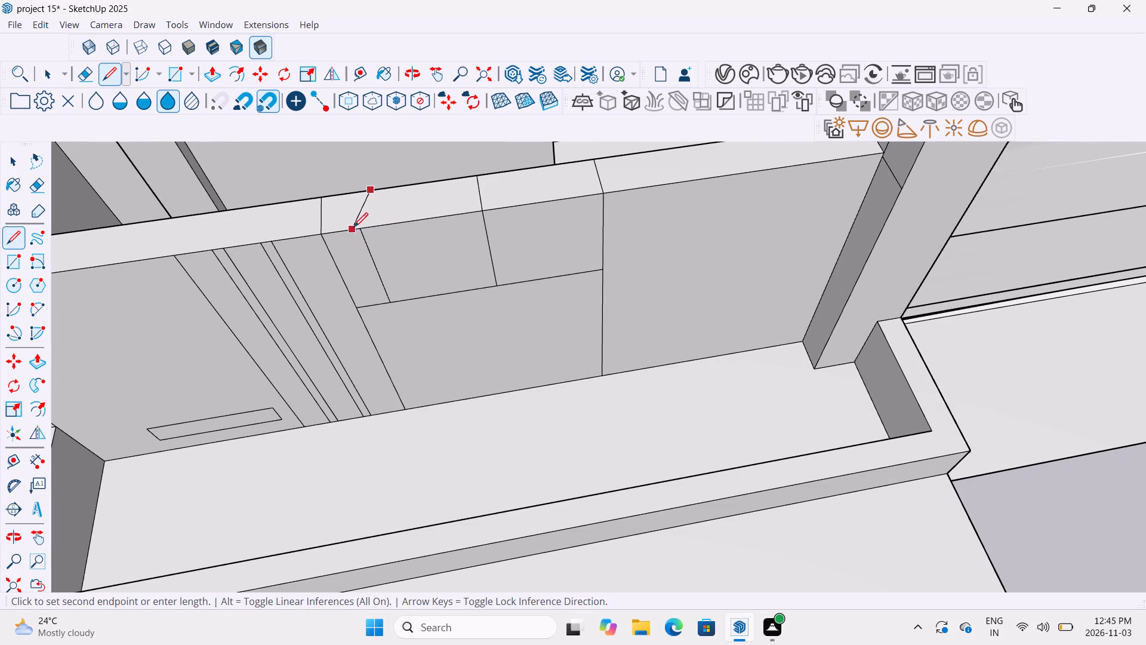
key("Escape")
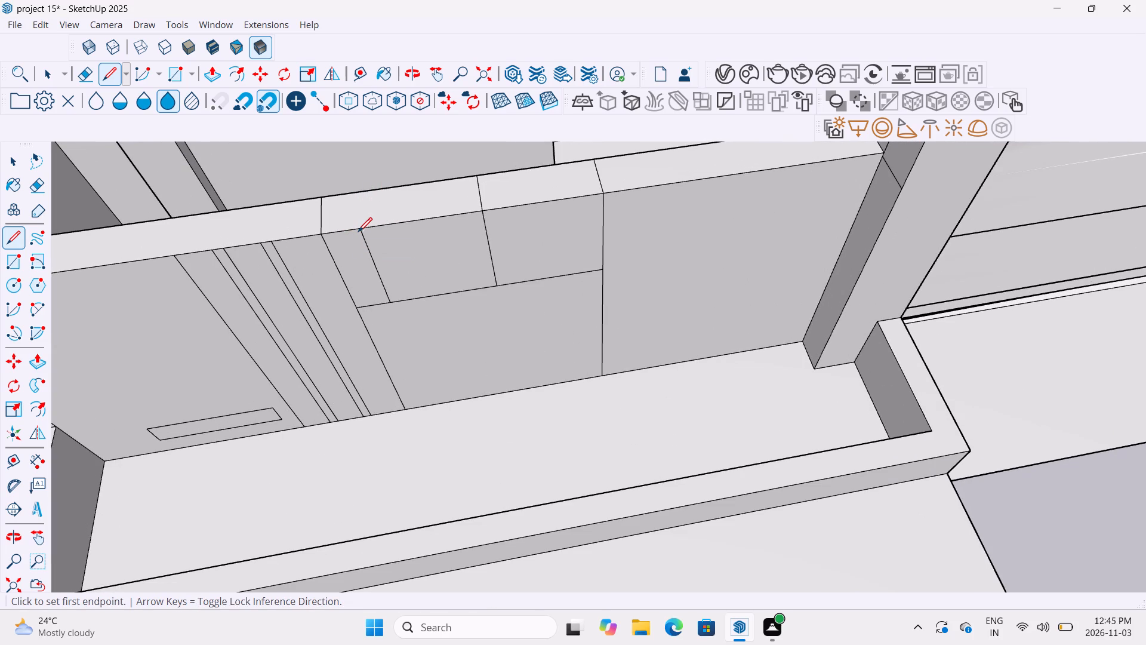
left_click(359, 232)
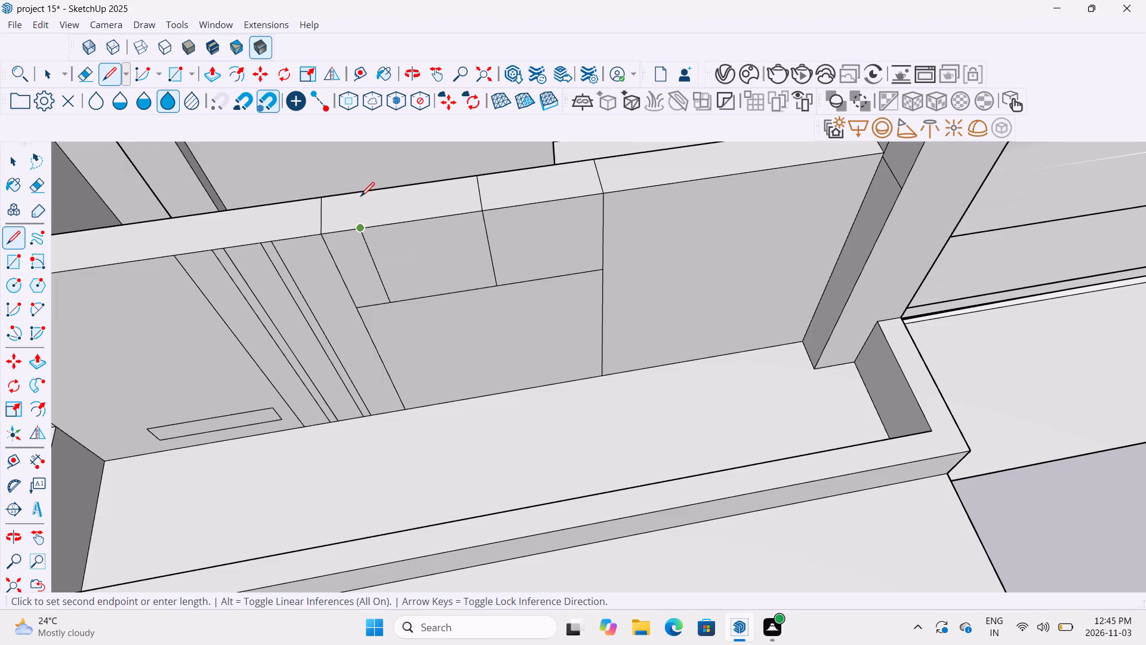
left_click(361, 193)
Erase the remaining upper part of the original dividing line and its short line across the boundary wall's top.
middle_click_drag(594, 238, 607, 385)
middle_click_drag(569, 300, 560, 344)
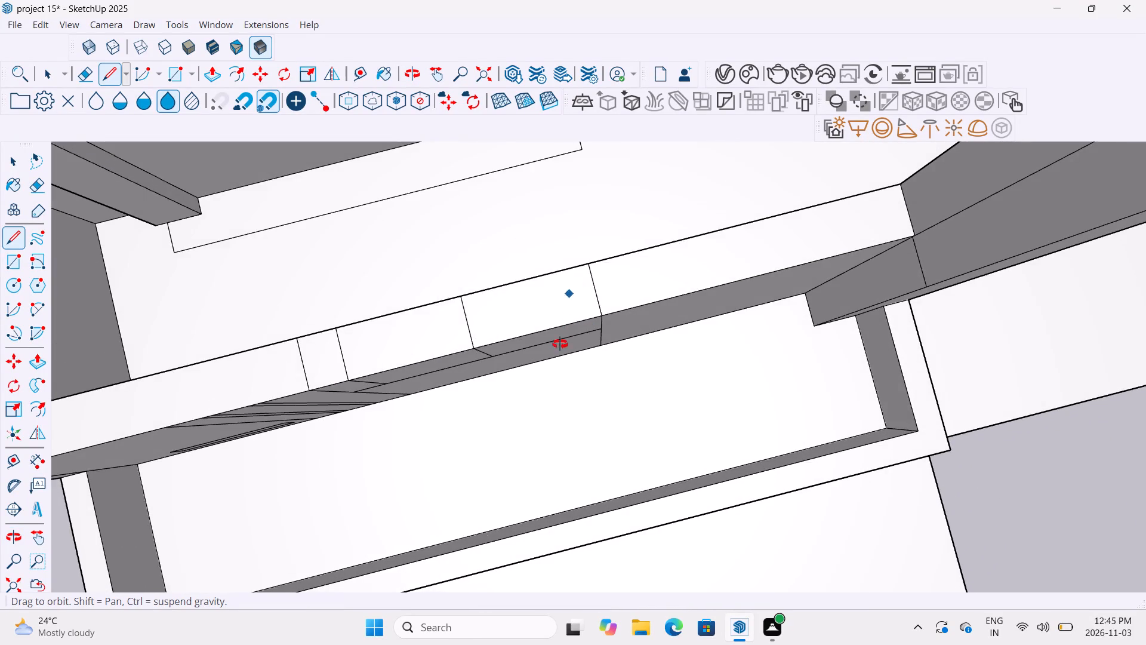
middle_click_drag(560, 344, 560, 367)
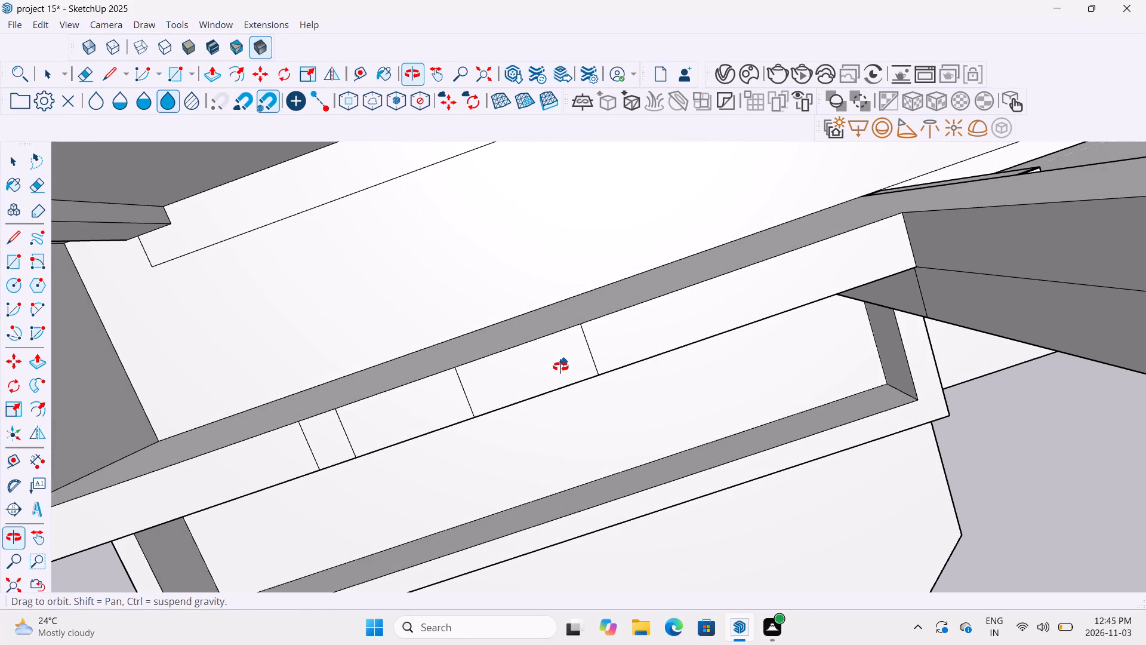
middle_click_drag(560, 367, 546, 309)
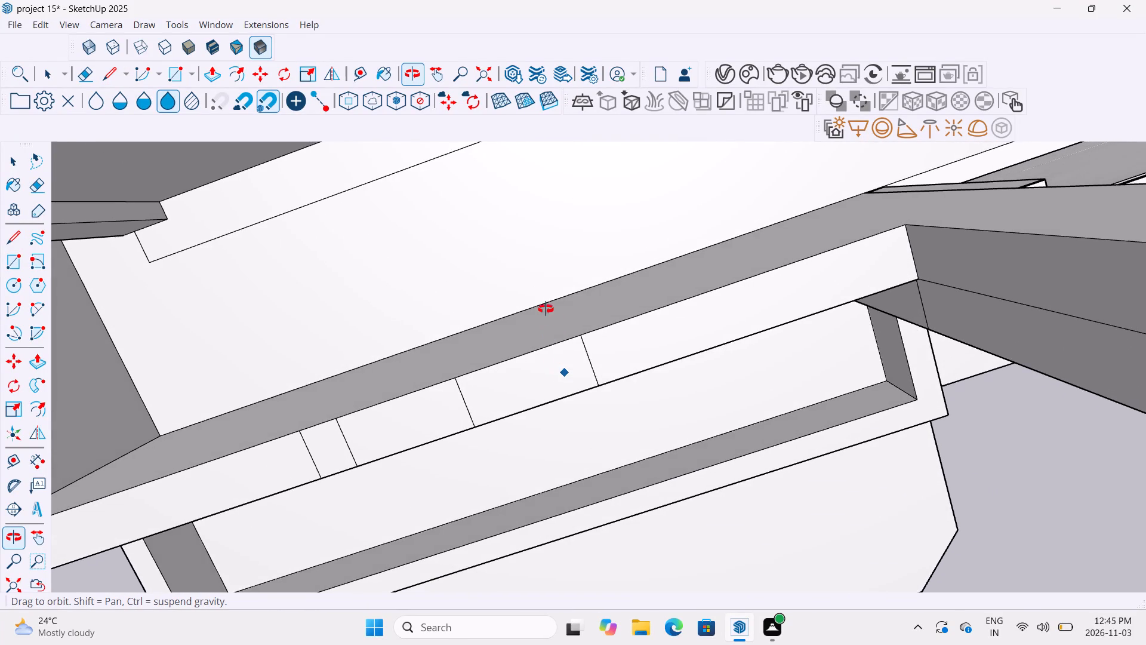
middle_click_drag(546, 309, 486, 210)
middle_click_drag(581, 355, 502, 294)
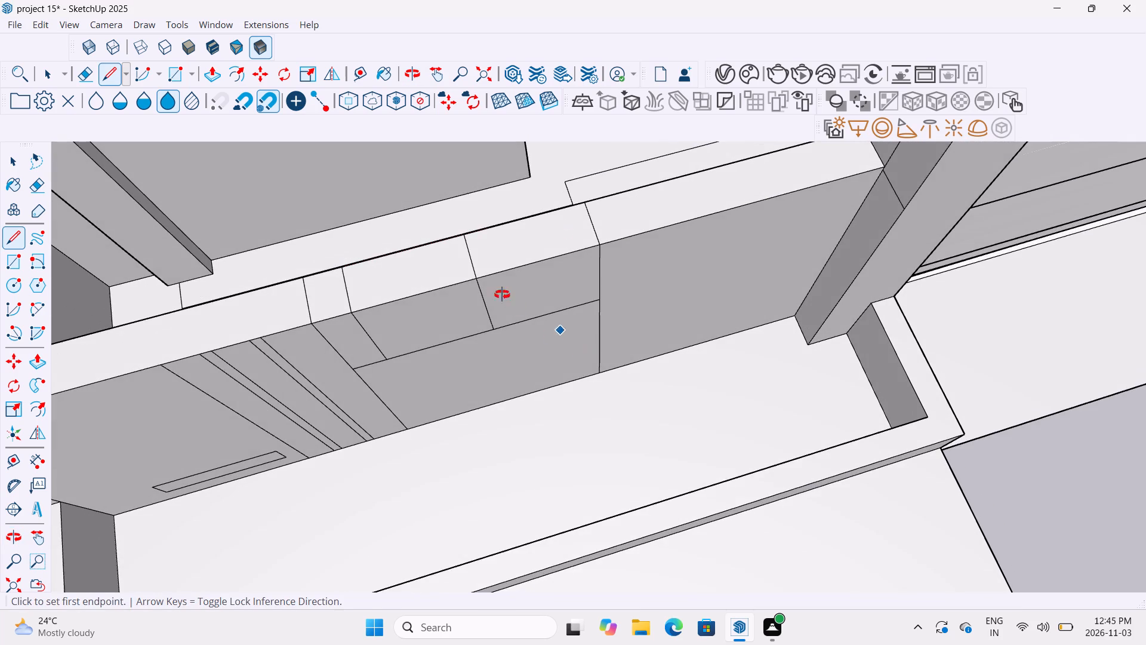
middle_click_drag(502, 294, 474, 254)
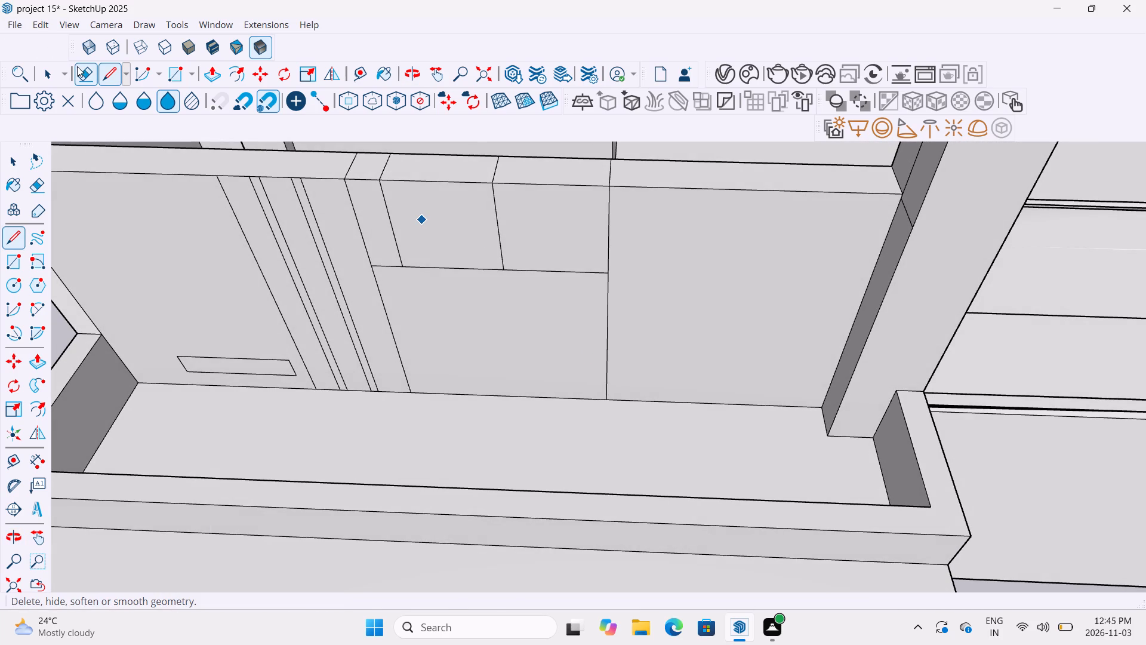
left_click(77, 66)
left_click_drag(446, 216, 516, 214)
left_click_drag(480, 167, 489, 168)
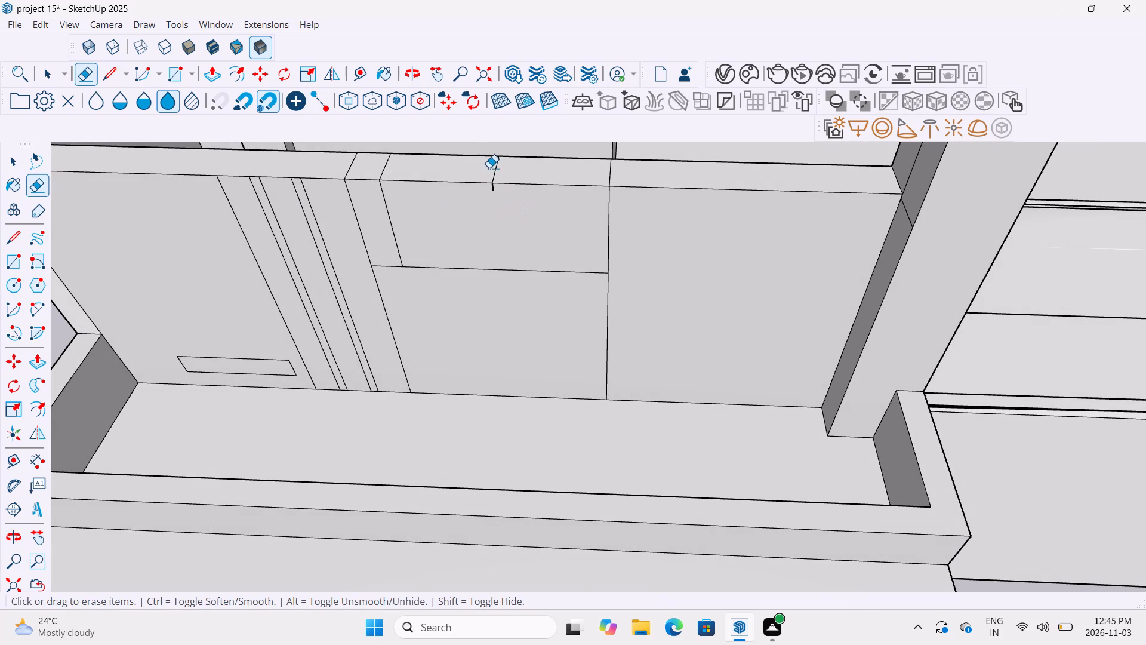
left_click_drag(489, 168, 498, 170)
scroll(480, 205, "up", 9)
left_click_drag(483, 180, 495, 177)
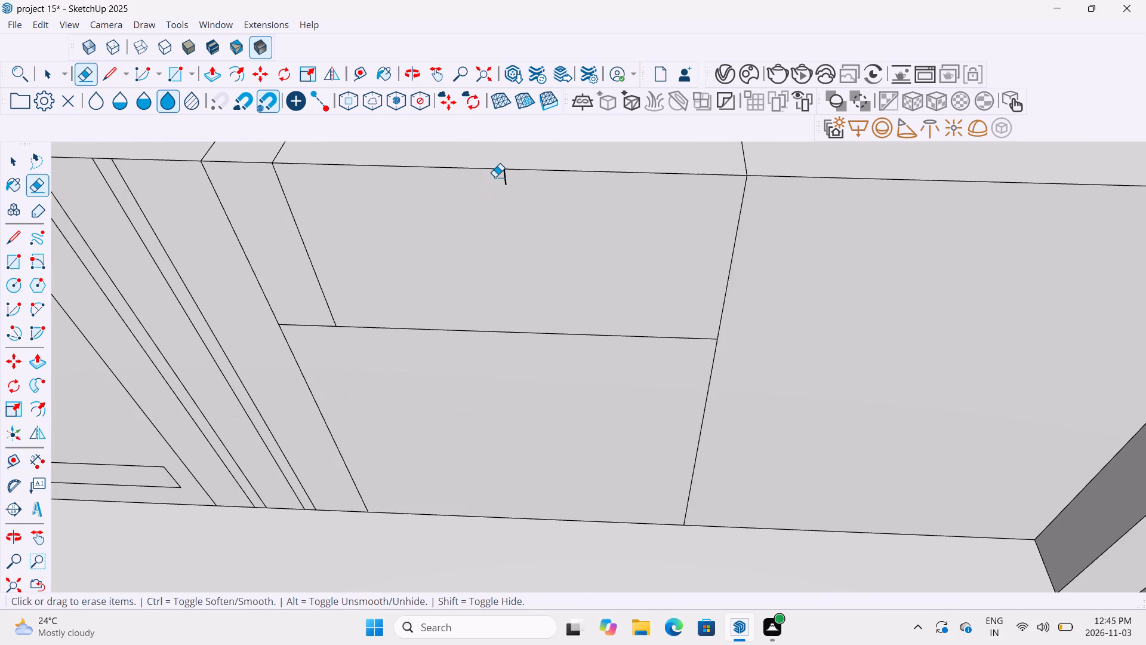
Push the boundary wall's top face between the vertical line and the wall section edge down to the horizontal line, cutting a notch.
left_click_drag(495, 177, 505, 177)
left_click(208, 78)
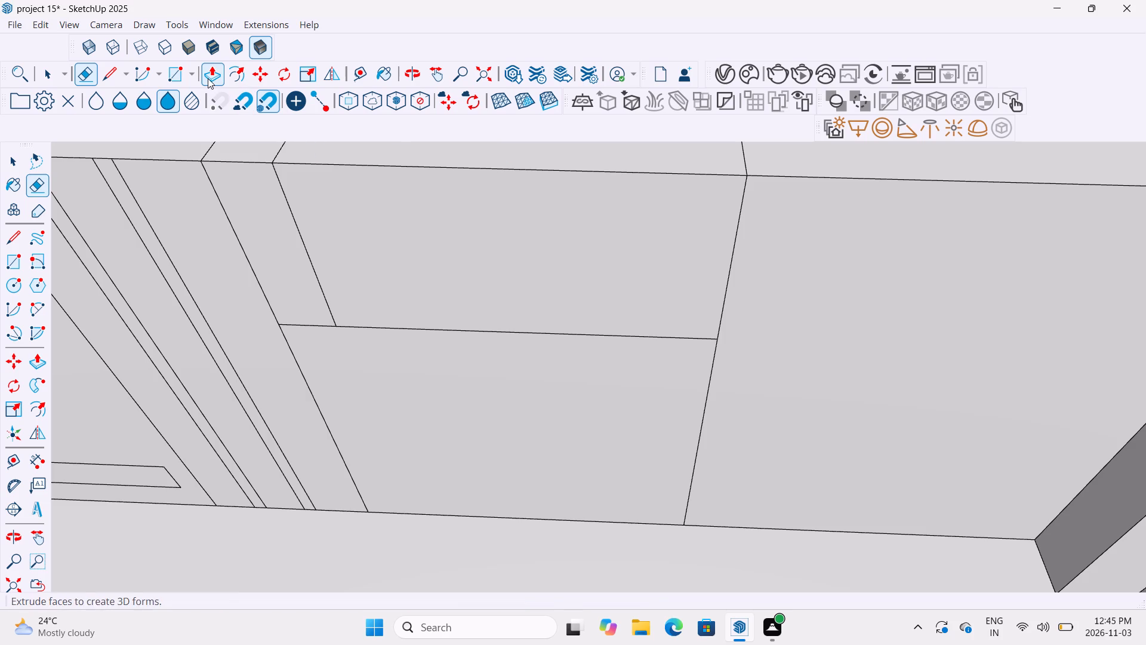
left_click(330, 147)
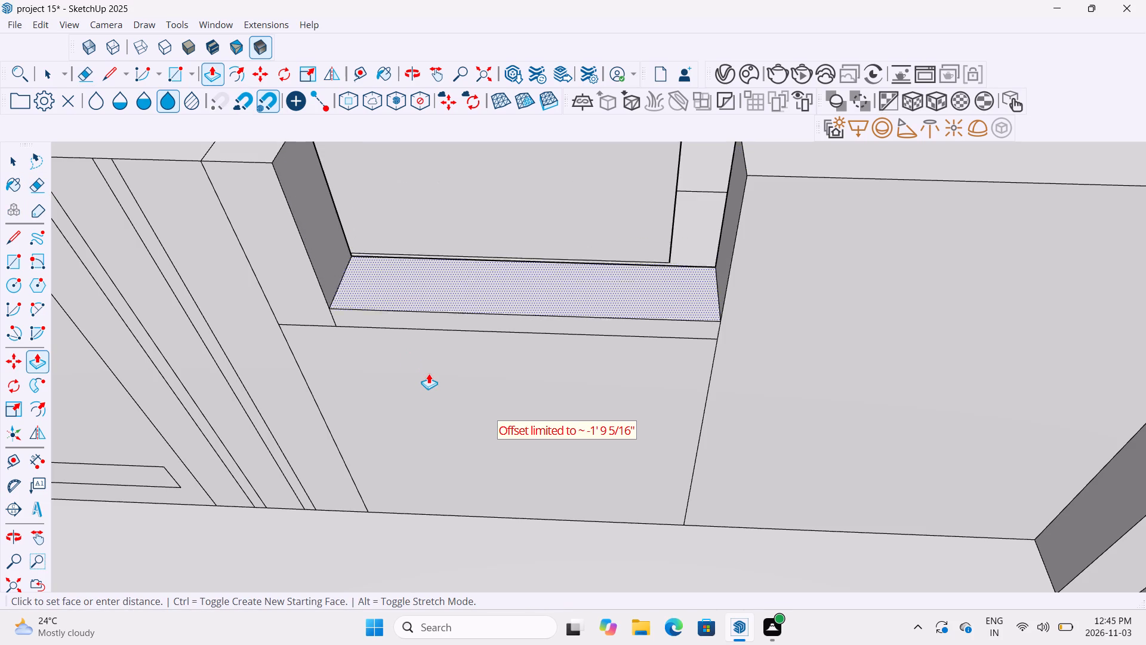
left_click(431, 383)
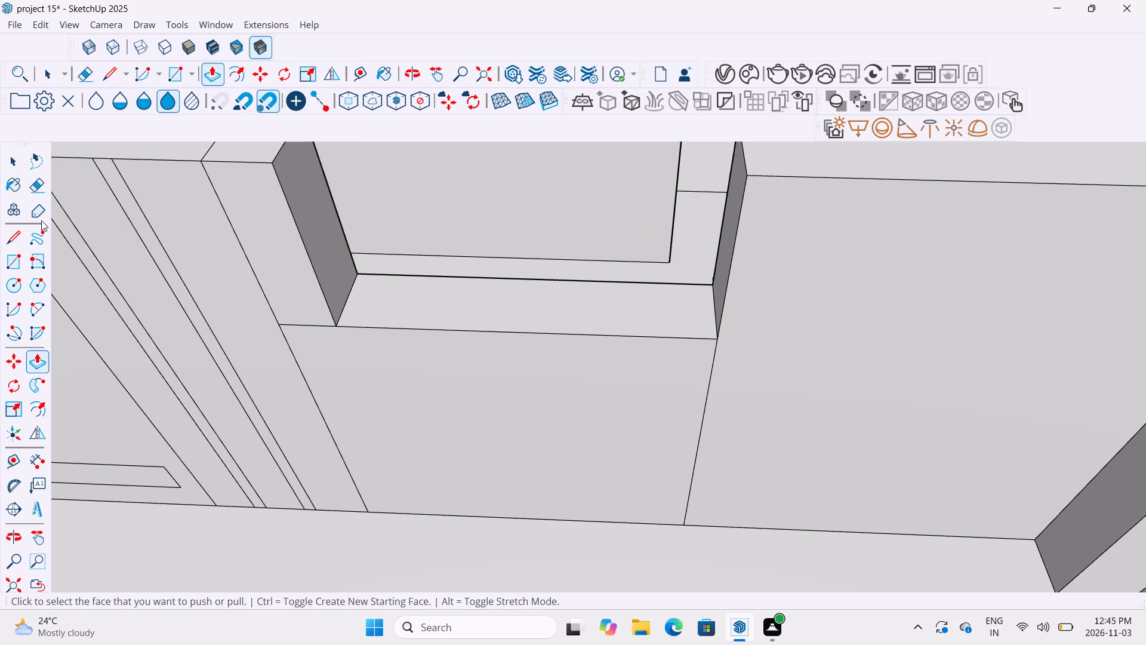
Draw a small circle near the top of the notch's side face beside the strips.
left_click(14, 282)
middle_click_drag(543, 287, 381, 274)
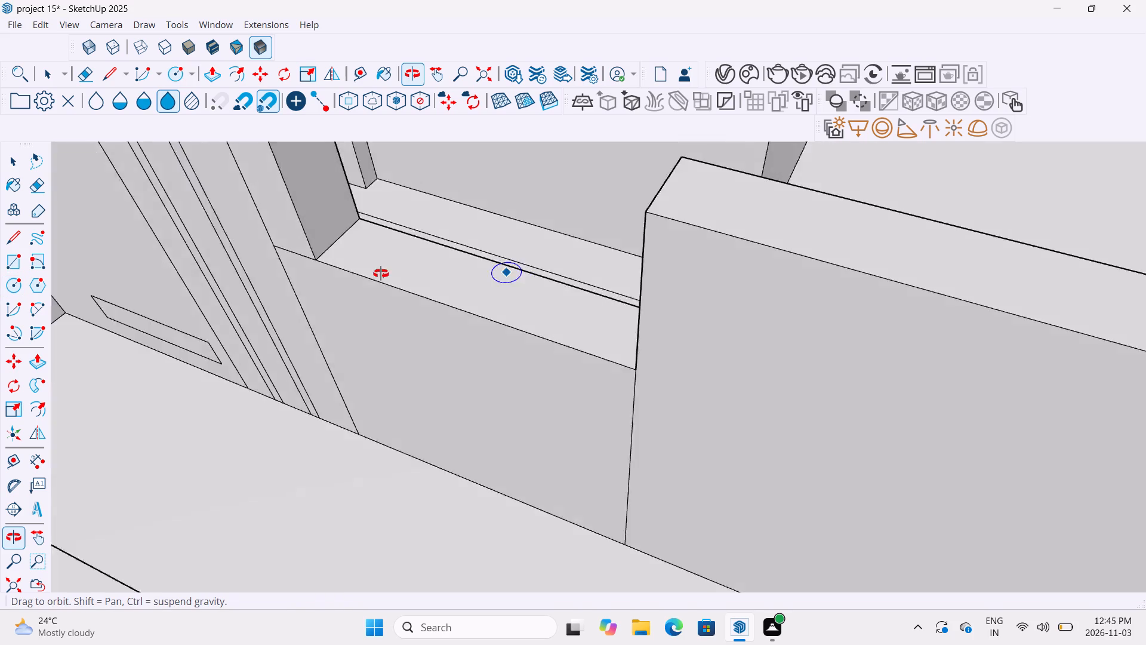
middle_click_drag(381, 274, 376, 271)
scroll(376, 271, "down", 6)
middle_click_drag(377, 265, 374, 219)
scroll(374, 219, "down", 6)
scroll(362, 142, "up", 11)
left_click(365, 176)
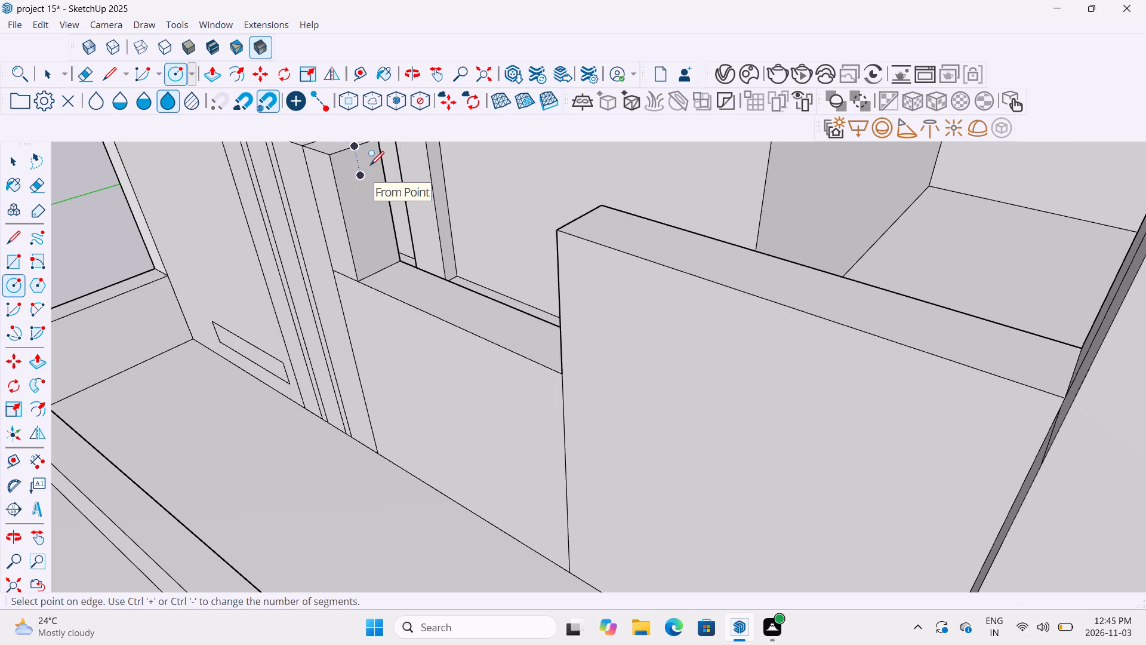
key("Escape")
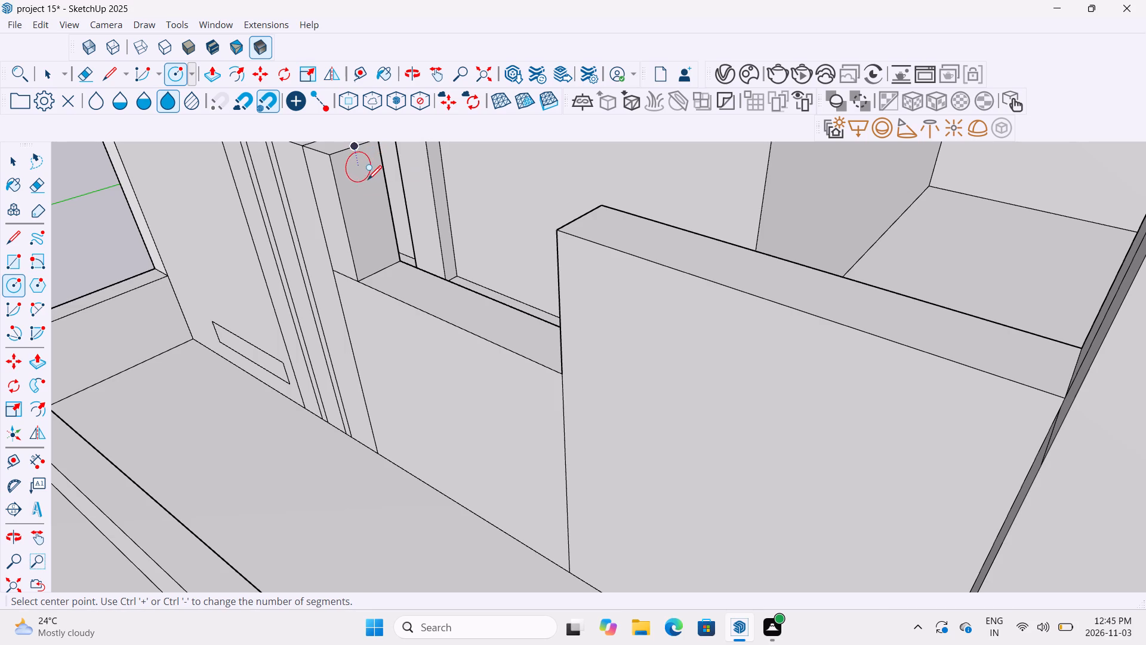
left_click(368, 181)
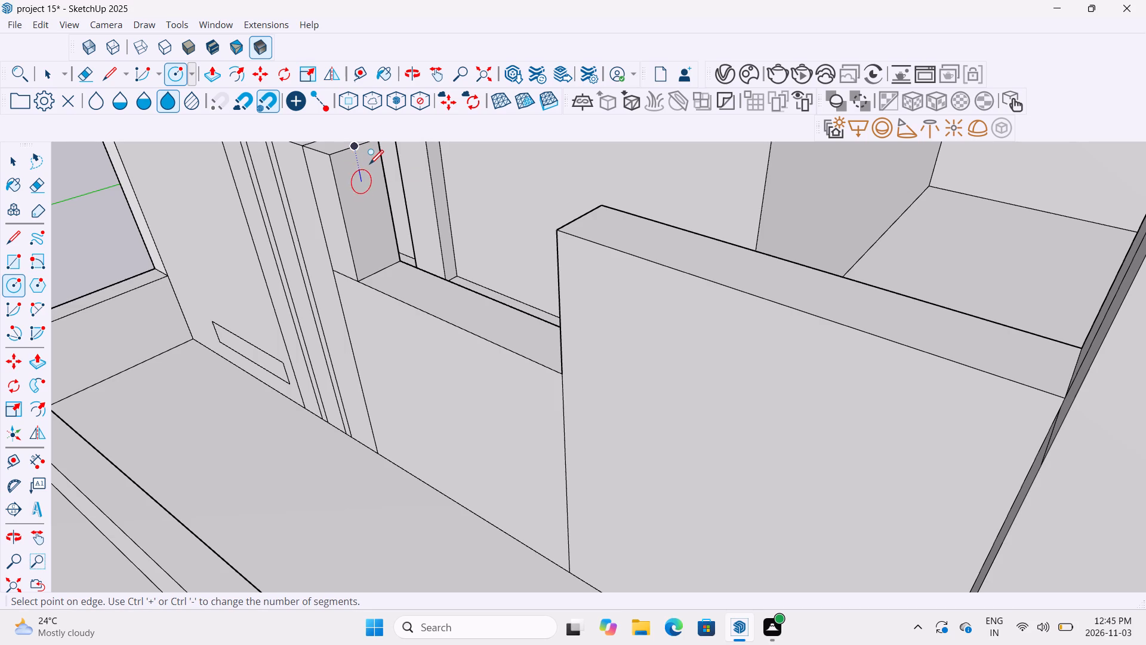
scroll(369, 165, "down", 4)
key("Escape")
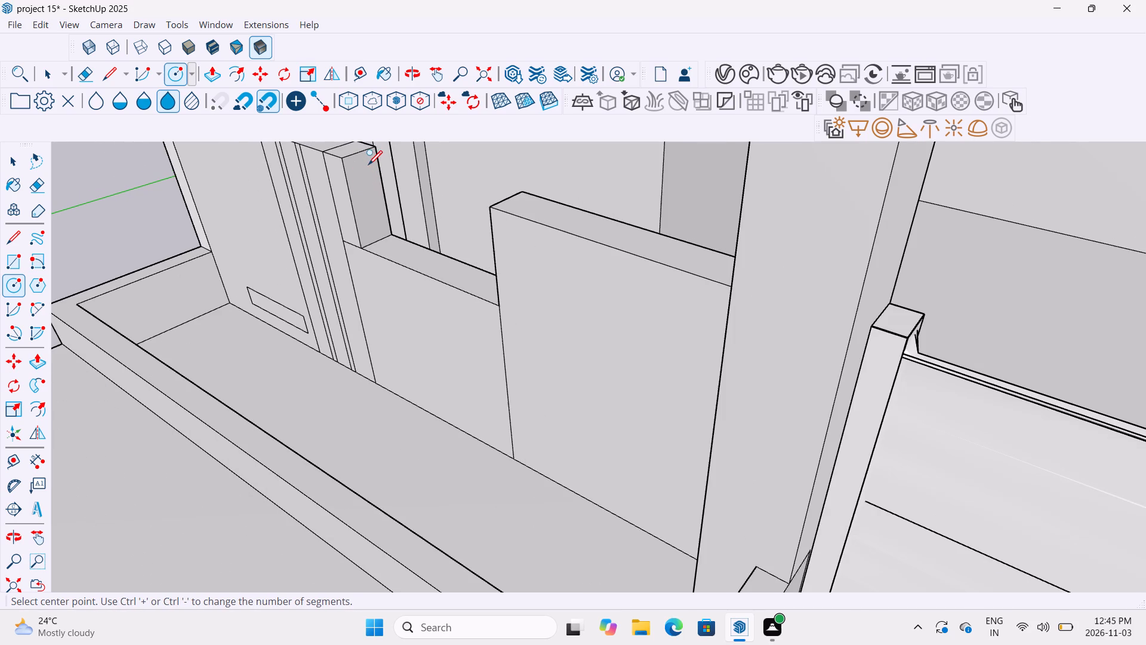
scroll(362, 163, "up", 15)
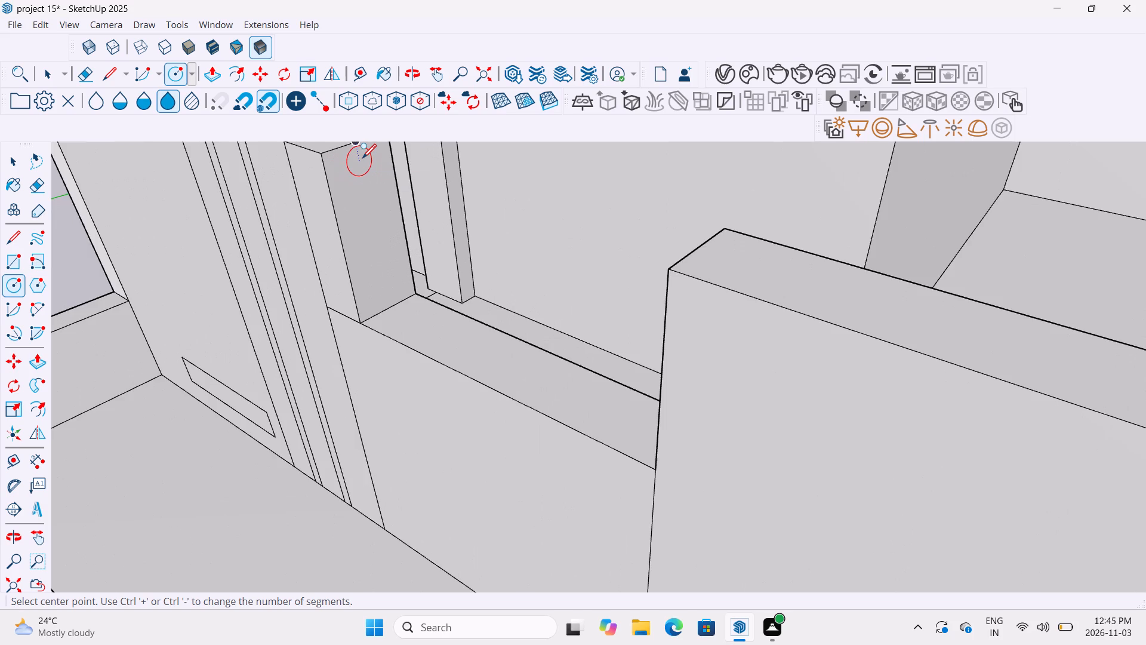
scroll(362, 159, "up", 5)
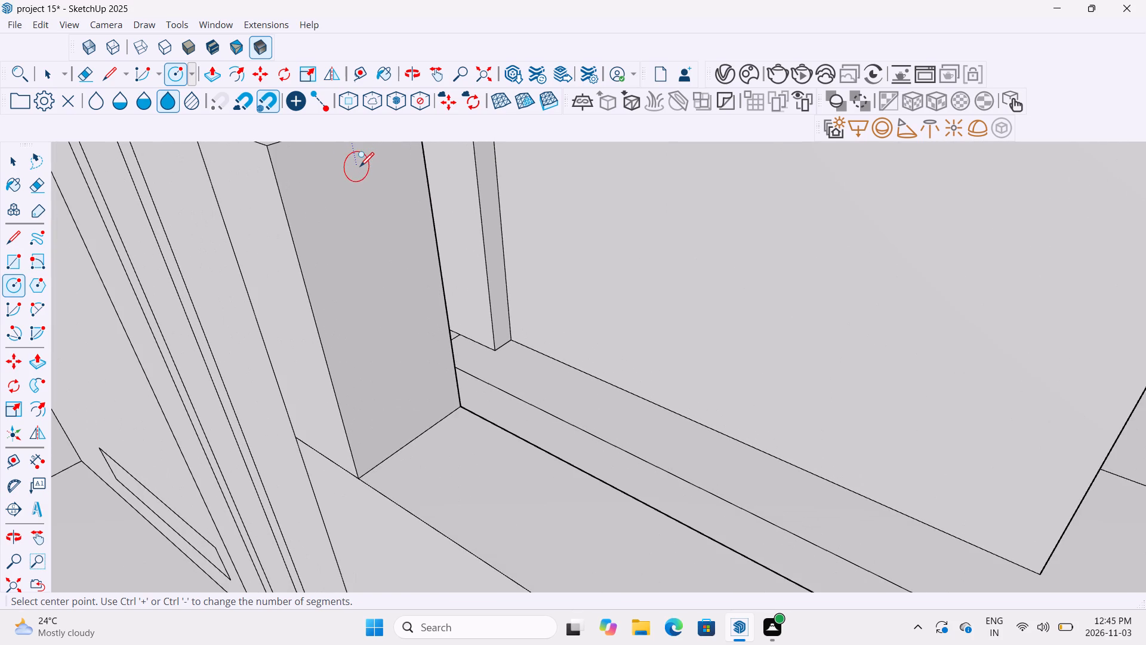
left_click(360, 168)
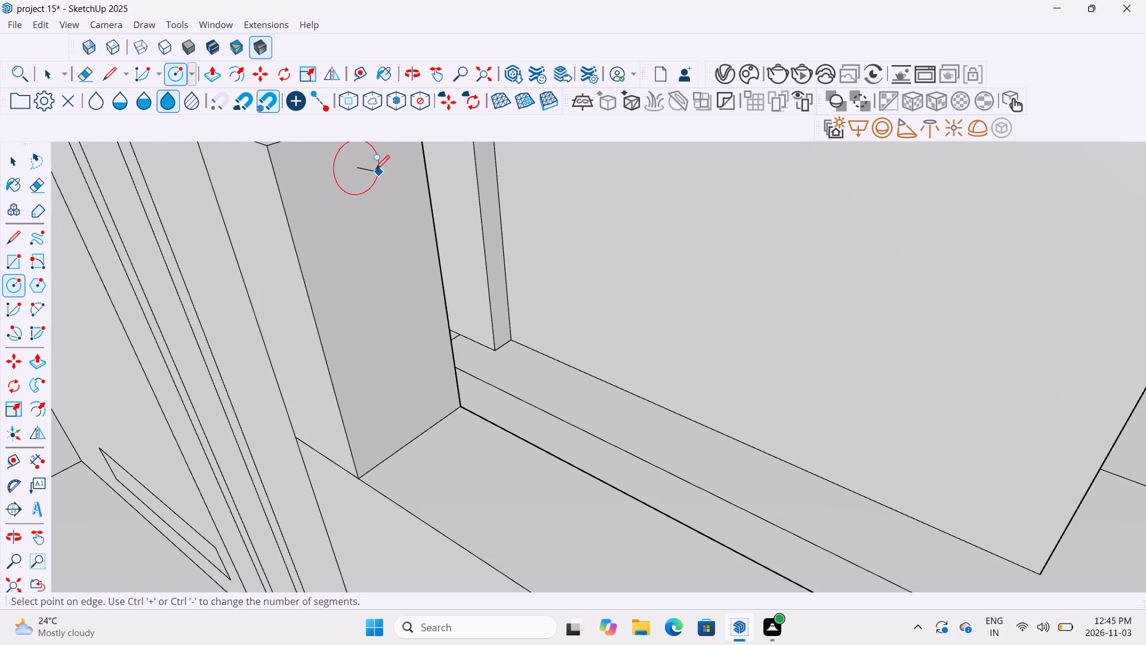
left_click(378, 175)
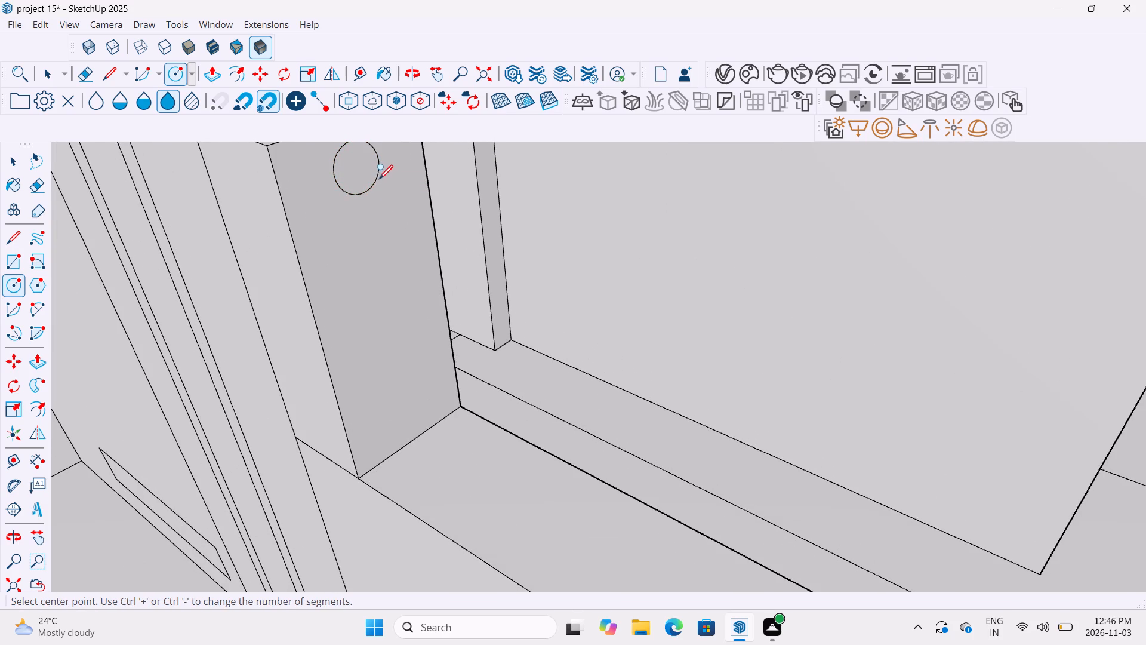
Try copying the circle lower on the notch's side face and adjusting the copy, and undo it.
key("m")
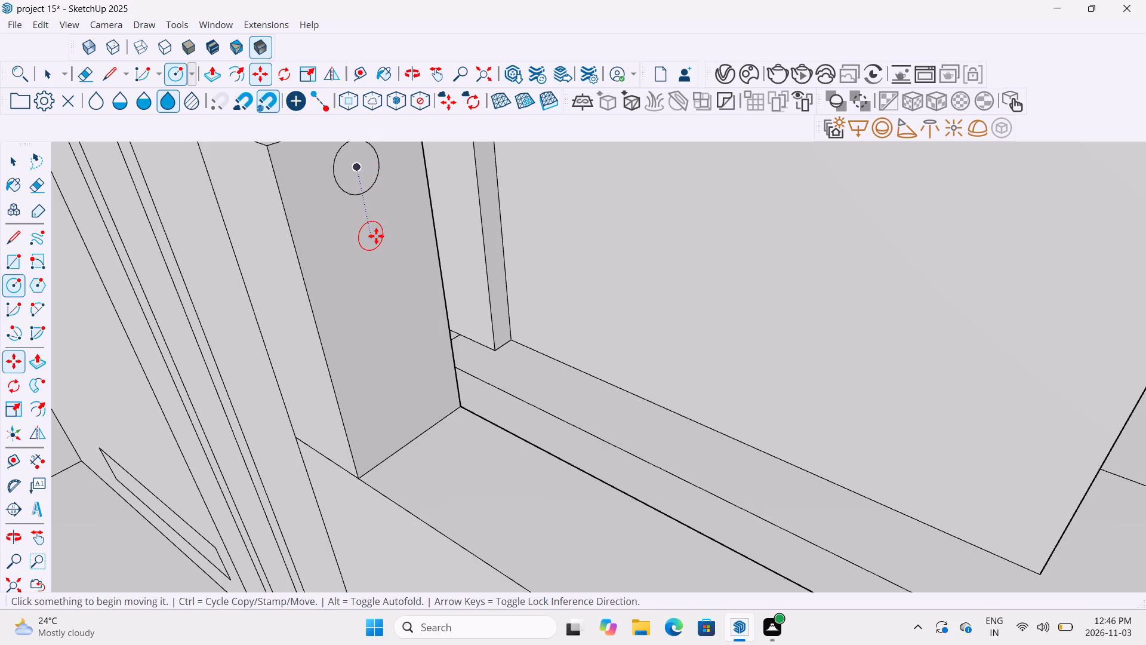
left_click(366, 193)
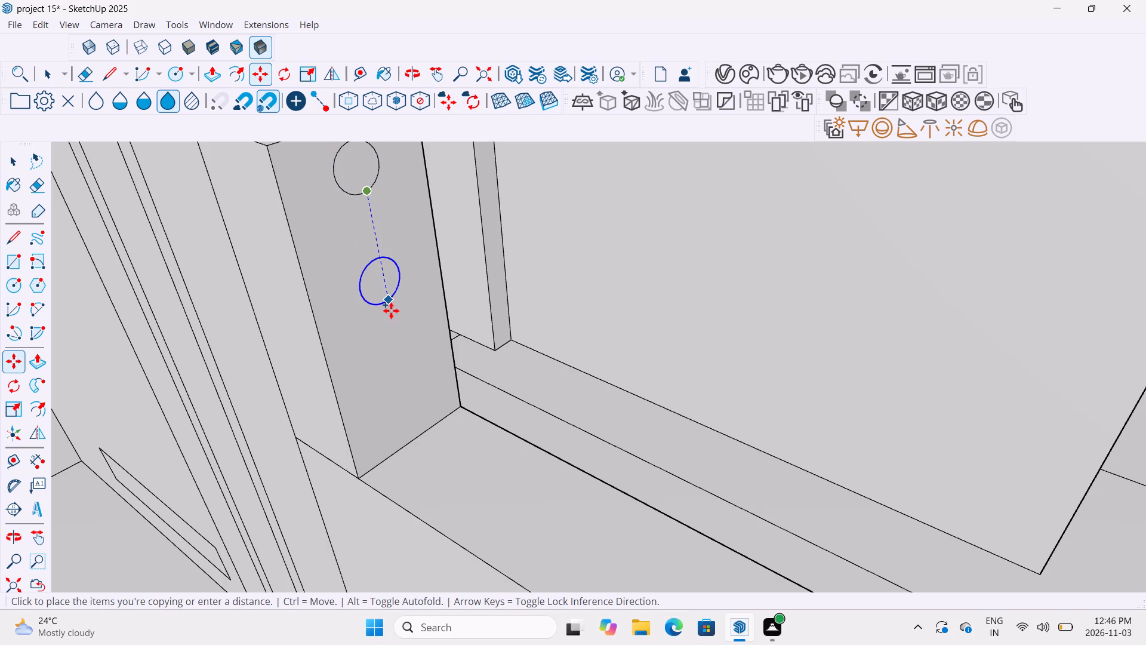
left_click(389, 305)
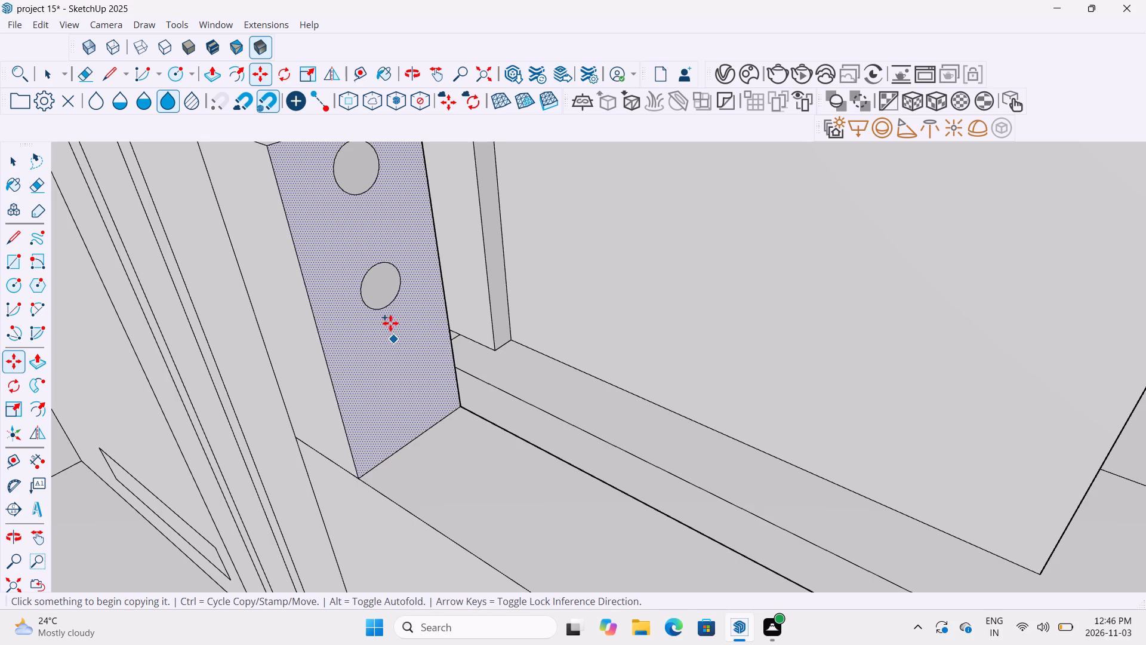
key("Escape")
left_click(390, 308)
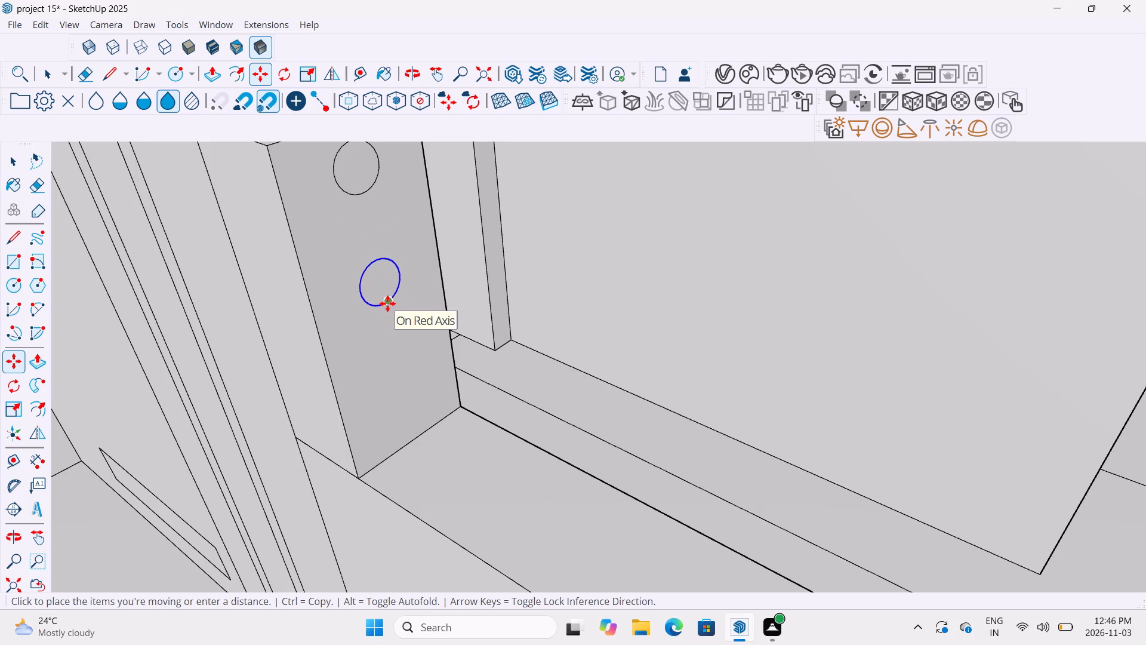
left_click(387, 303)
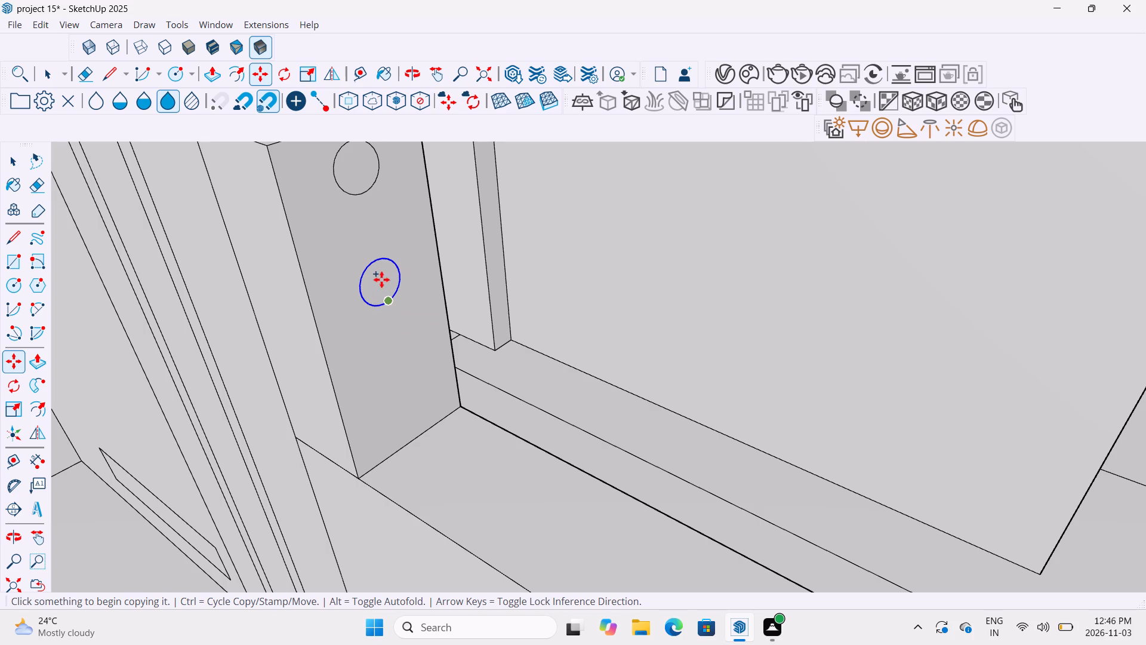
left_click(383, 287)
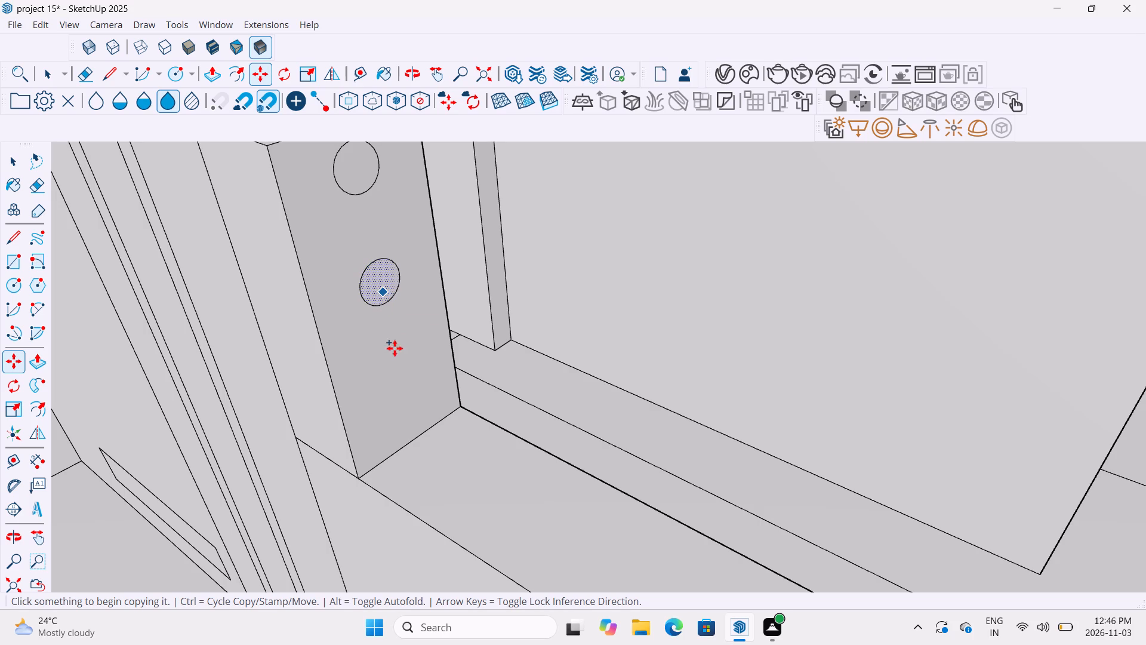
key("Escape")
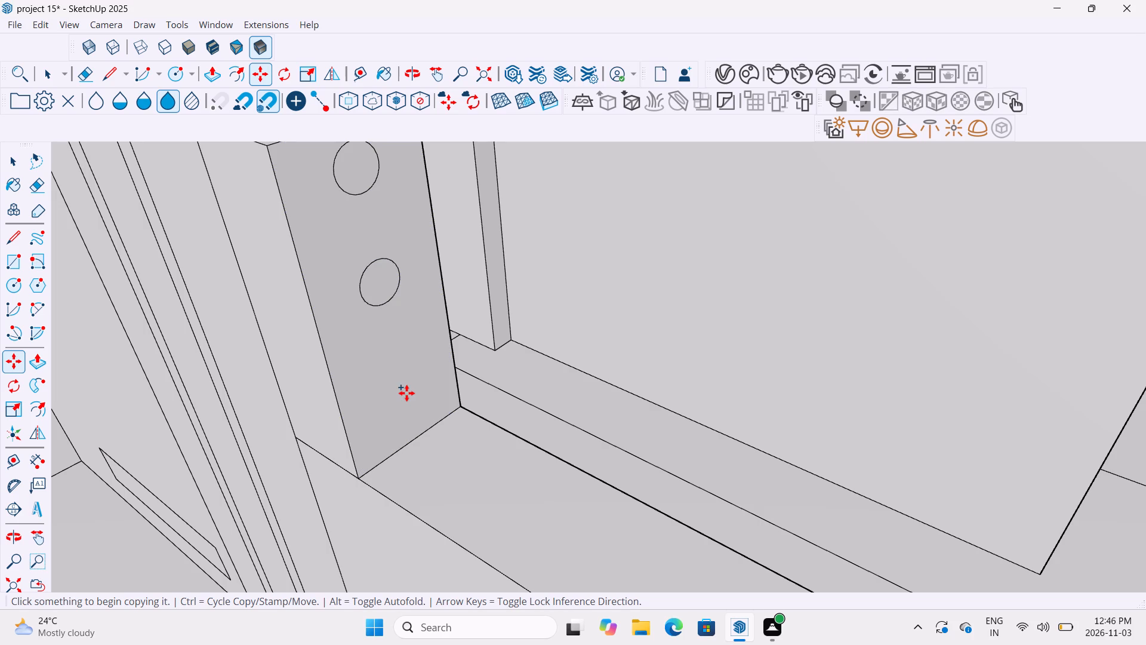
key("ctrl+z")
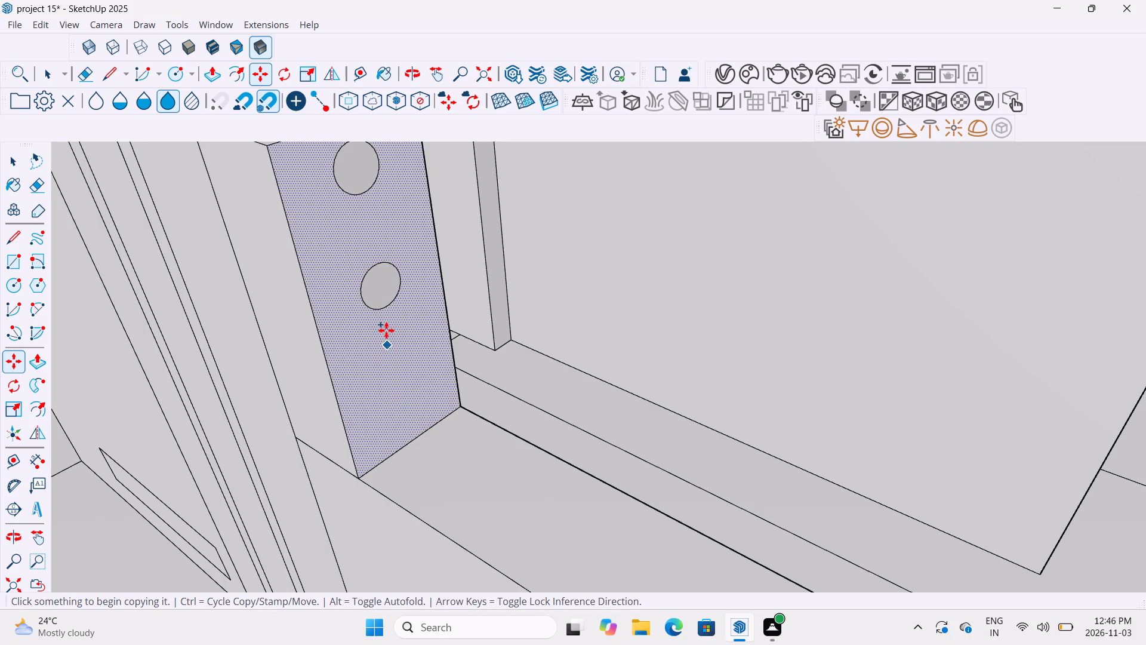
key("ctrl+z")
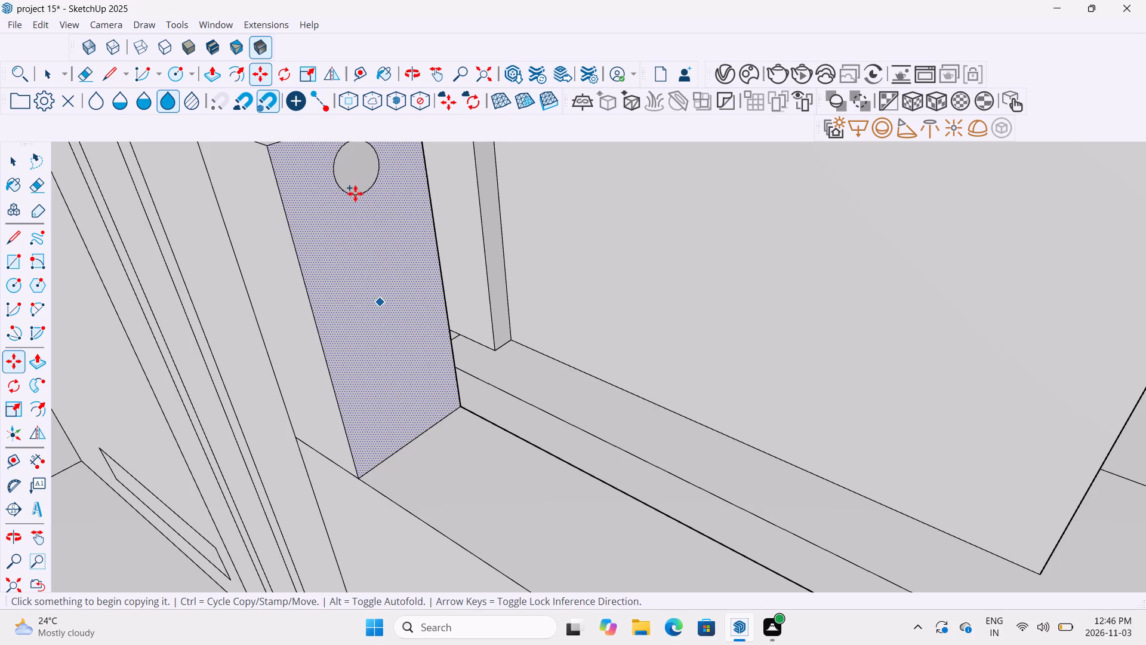
Copy the circle twice down the notch's side face to form a vertical row of three circles.
key("Escape")
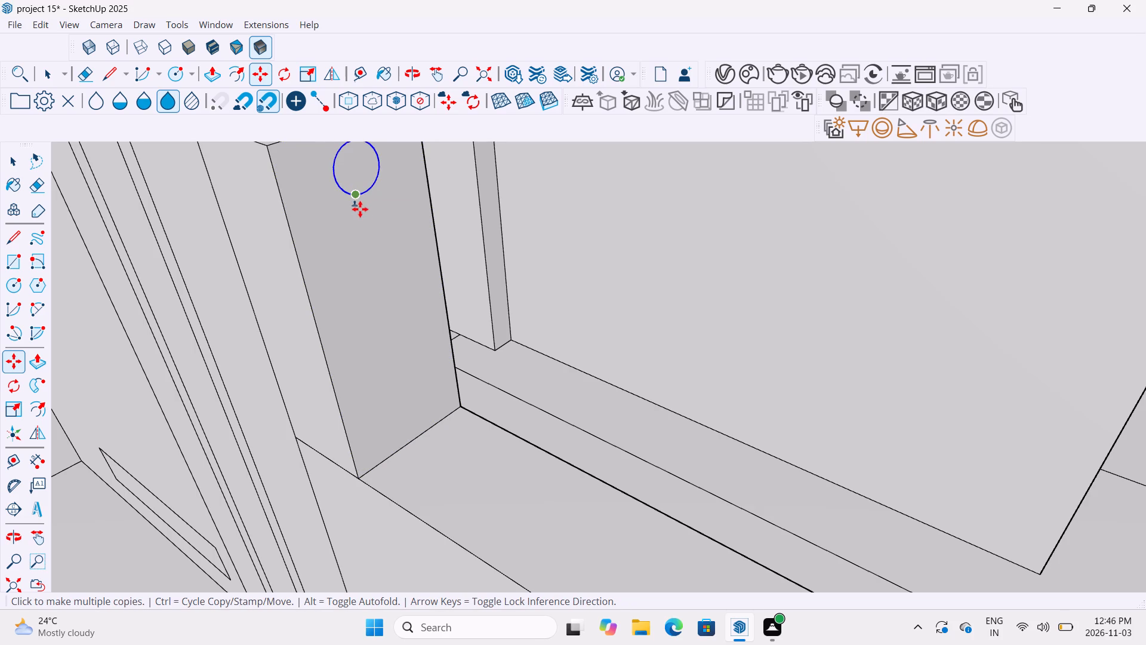
left_click(358, 197)
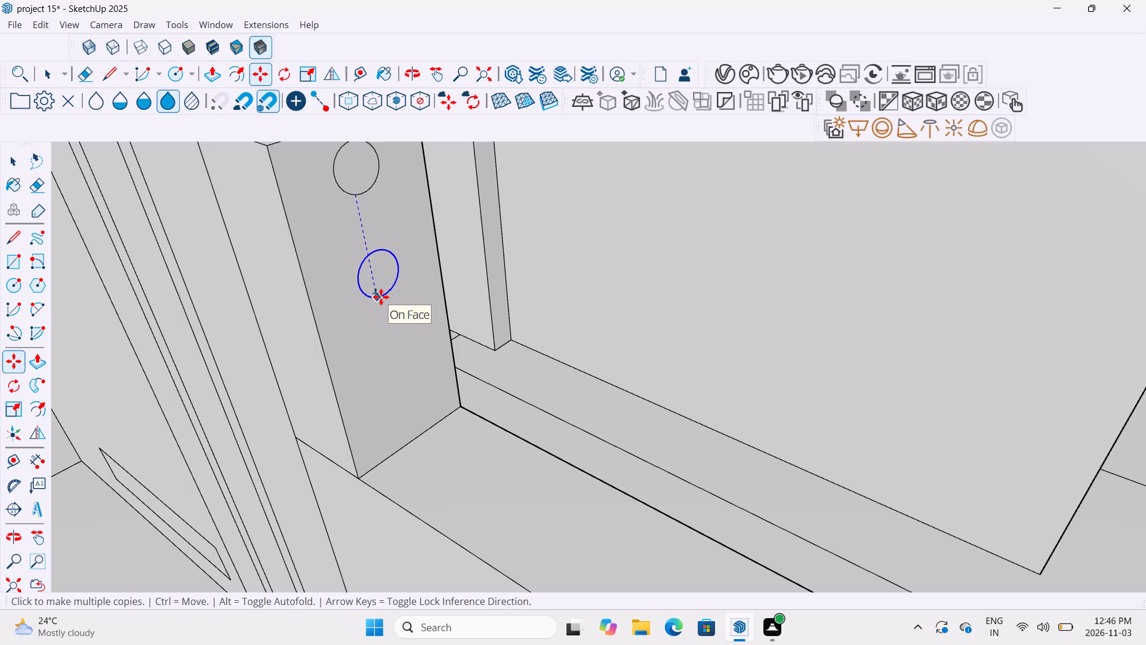
left_click(381, 297)
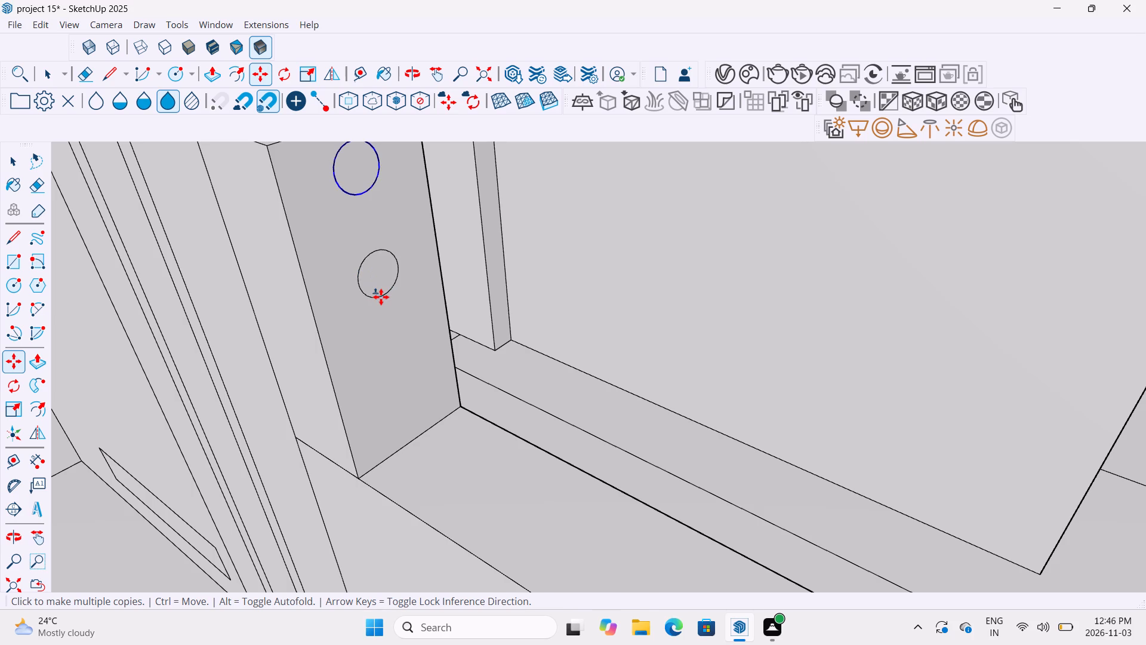
left_click(381, 297)
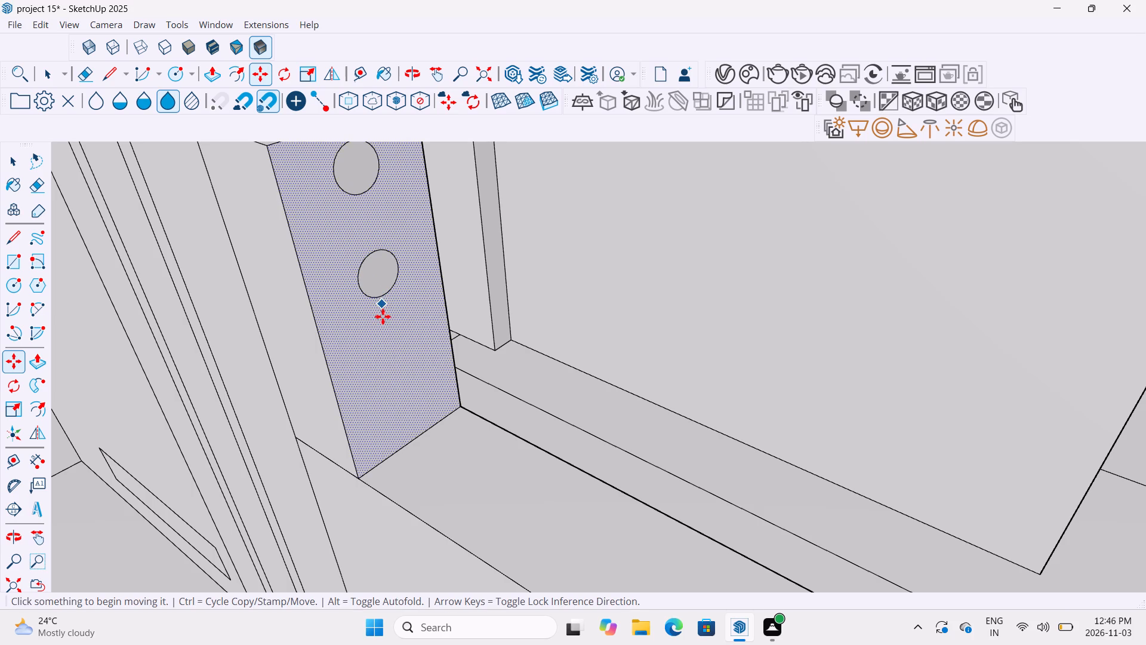
key("Escape")
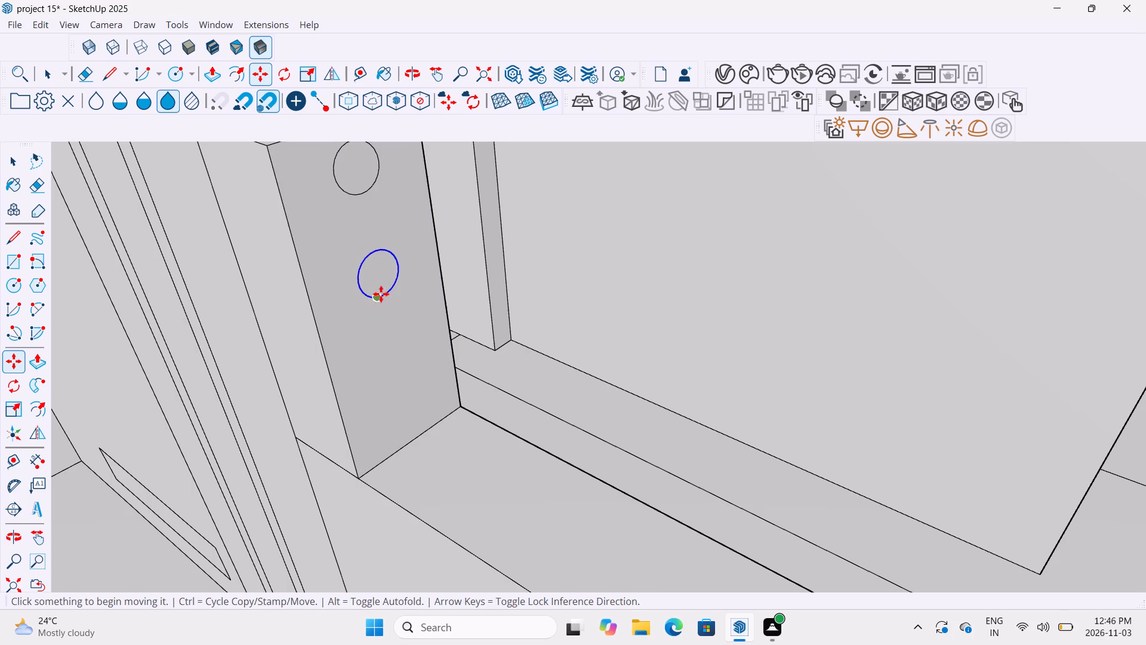
left_click(381, 294)
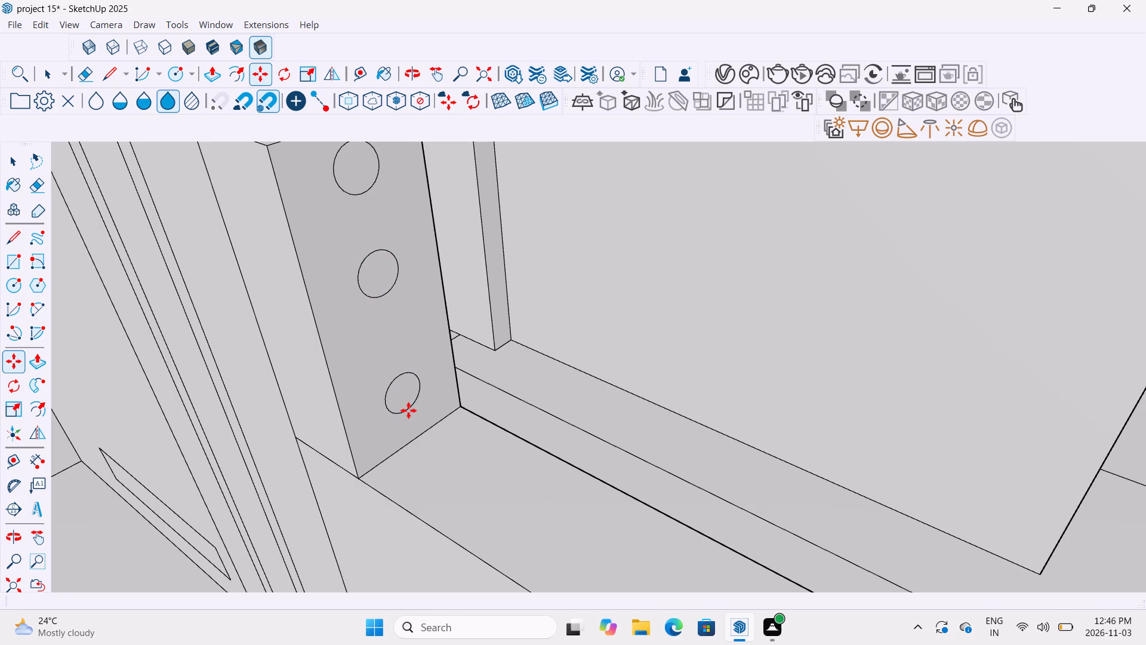
Extrude the top circle across the notch to its opposite side face as a round rail.
left_click(218, 76)
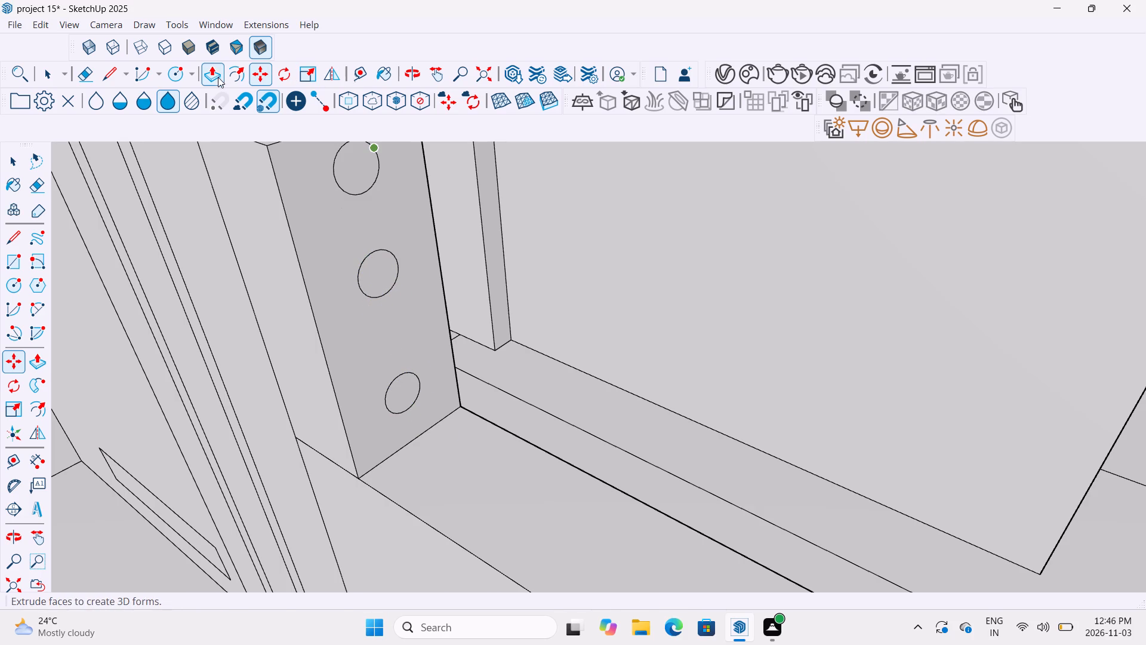
left_click(350, 173)
scroll(495, 224, "down", 6)
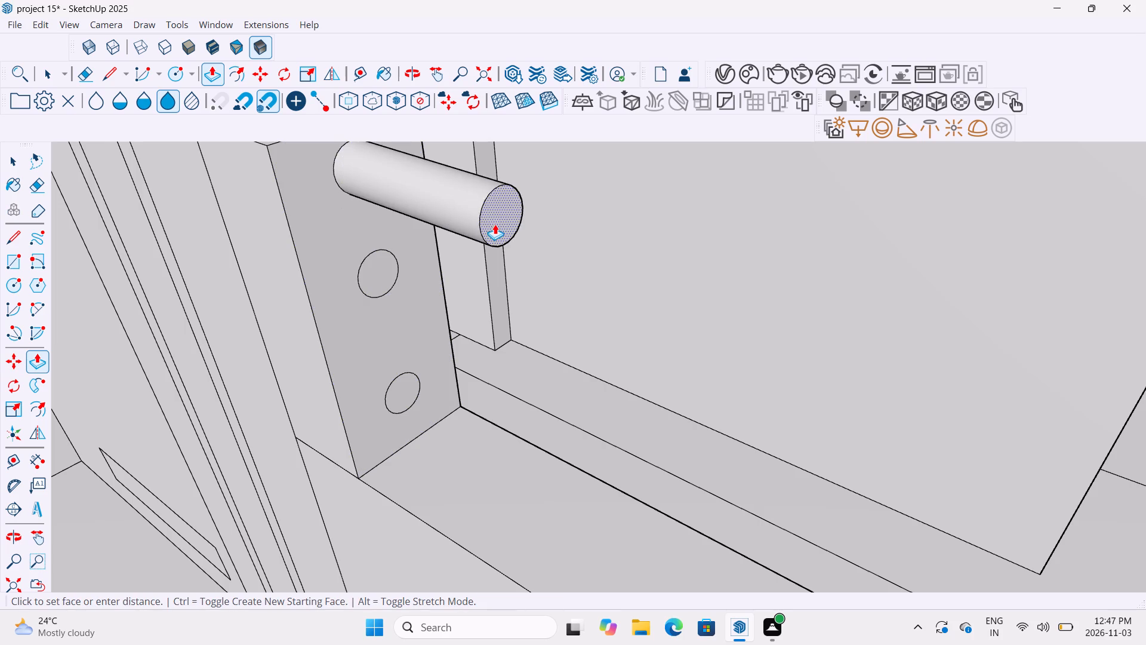
scroll(495, 224, "down", 1)
middle_click_drag(495, 224, 794, 267)
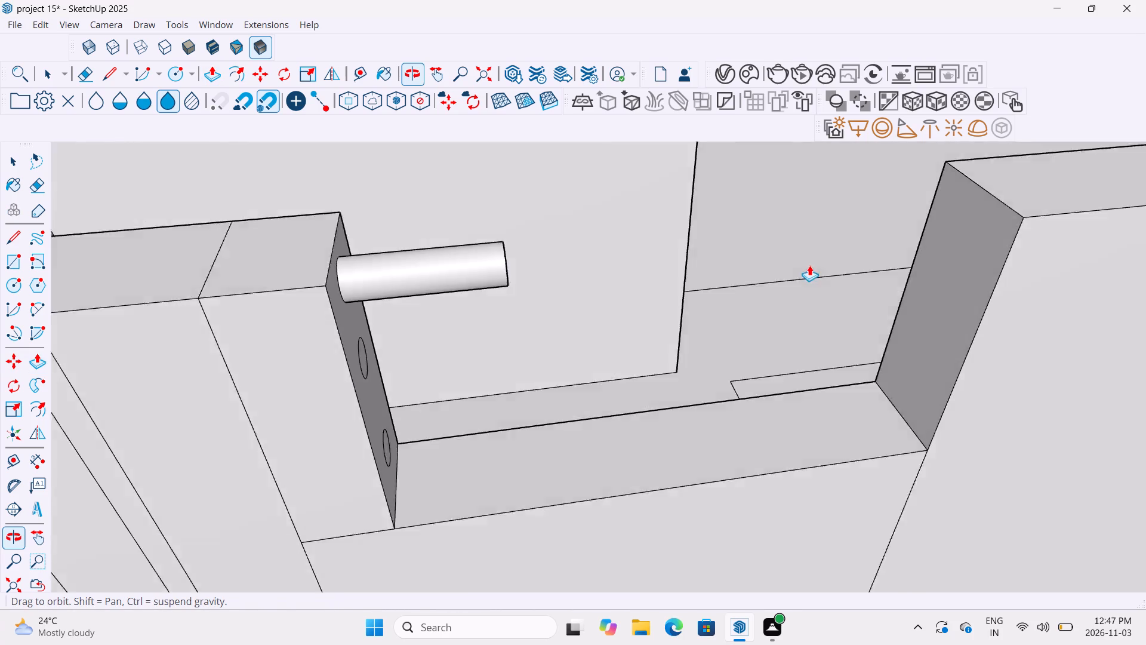
left_click(950, 212)
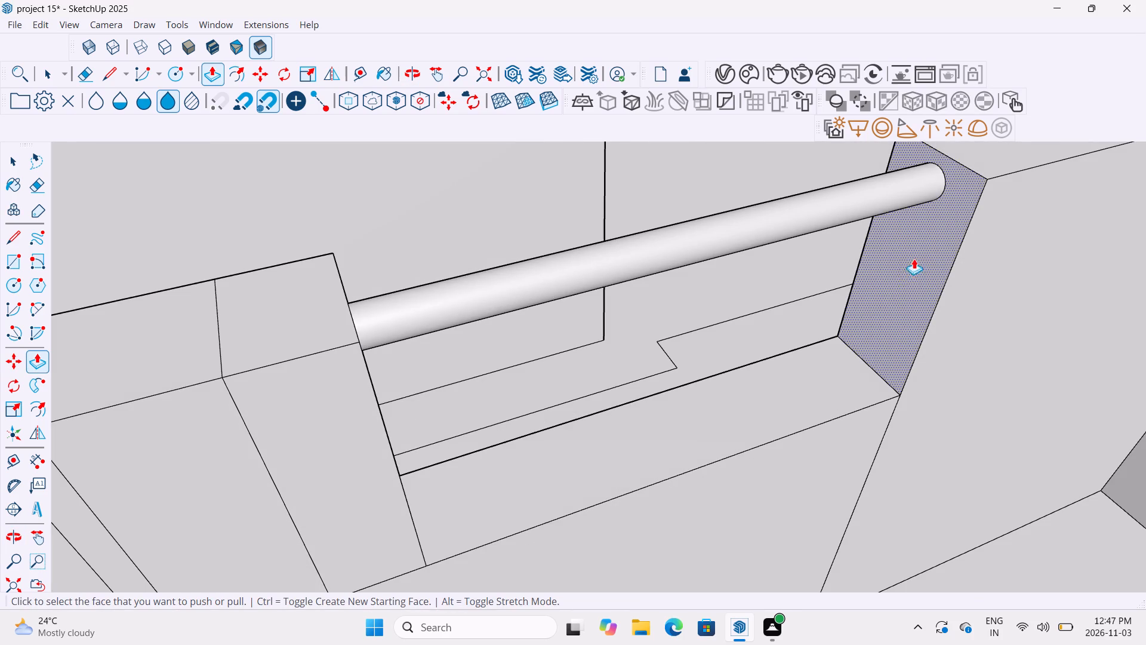
Extrude the middle circle across the notch to its opposite side face as a second round rail.
middle_click_drag(909, 269, 498, 315)
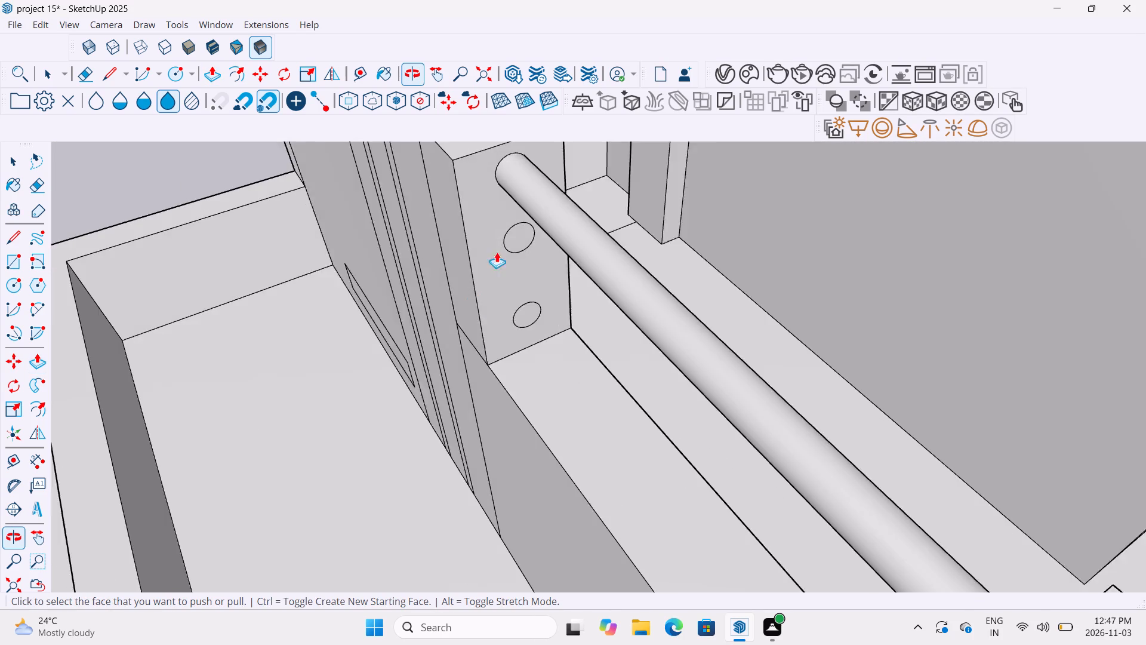
left_click(519, 230)
middle_click_drag(607, 351, 795, 365)
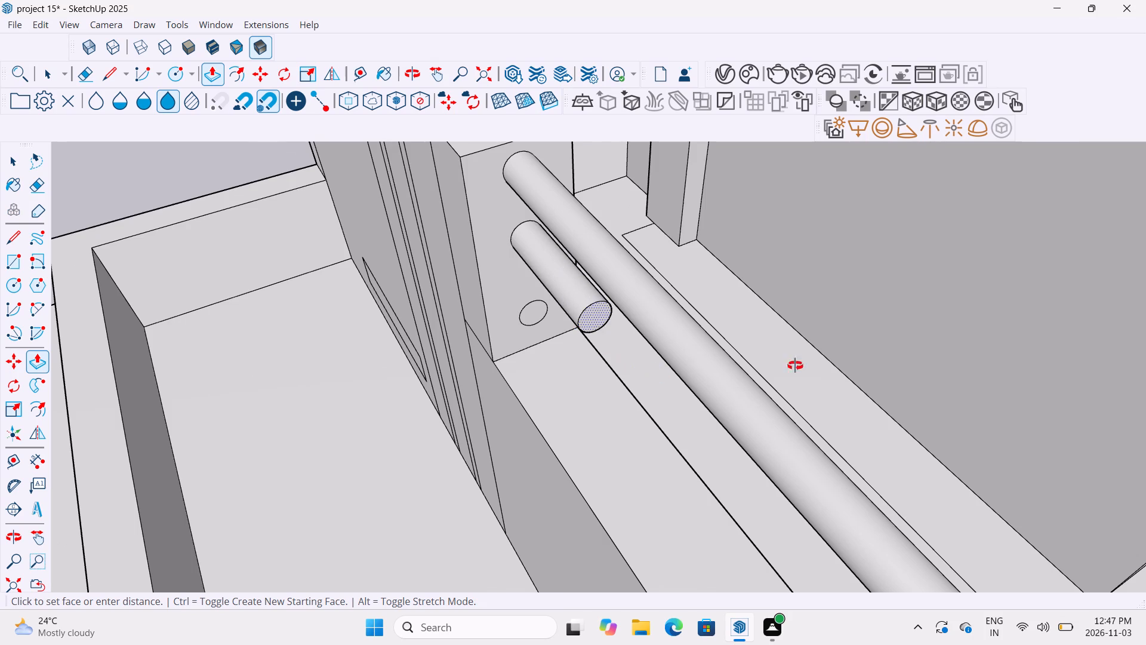
middle_click_drag(795, 365, 1050, 310)
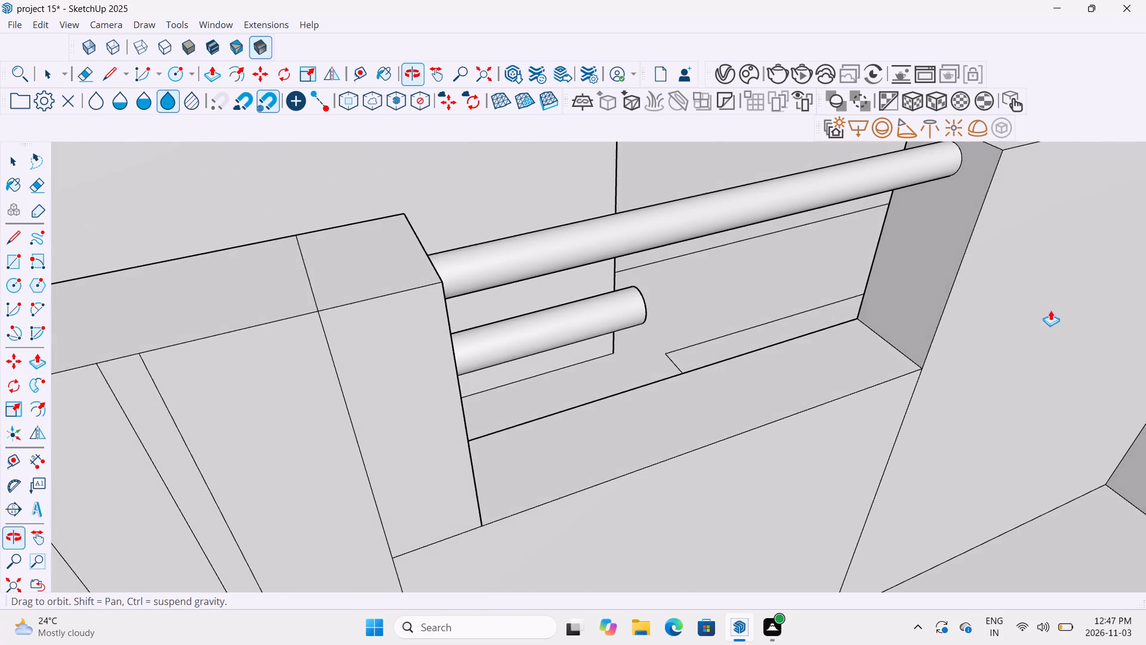
left_click(938, 204)
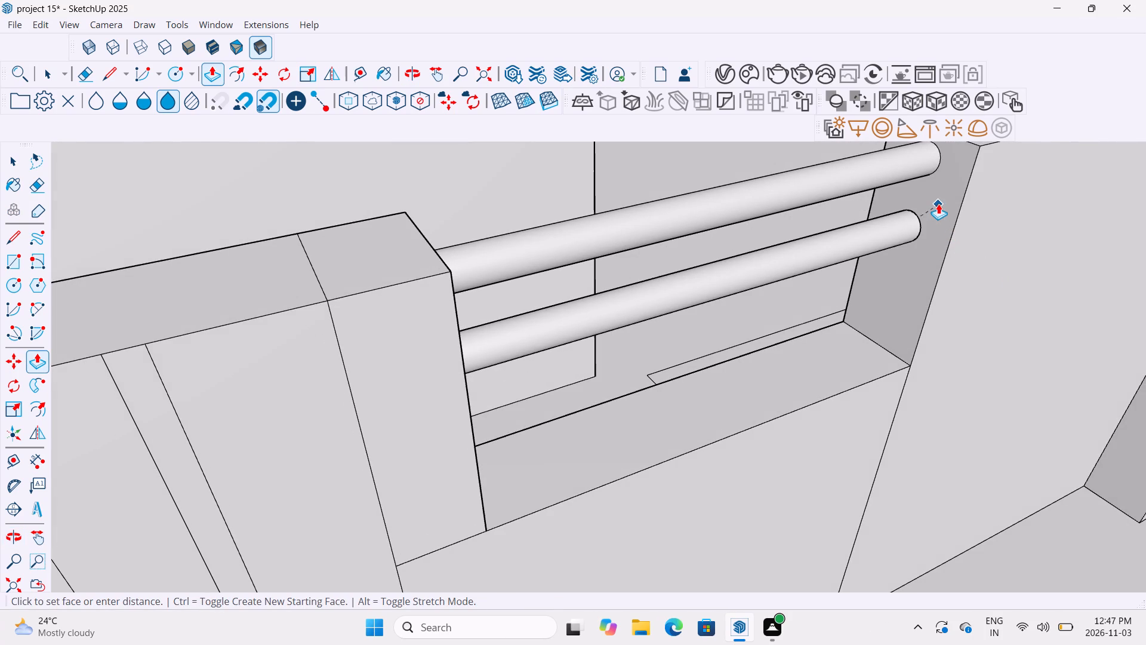
Extrude the bottom circle across the notch to its opposite side face as a third round rail.
middle_click_drag(760, 324, 432, 331)
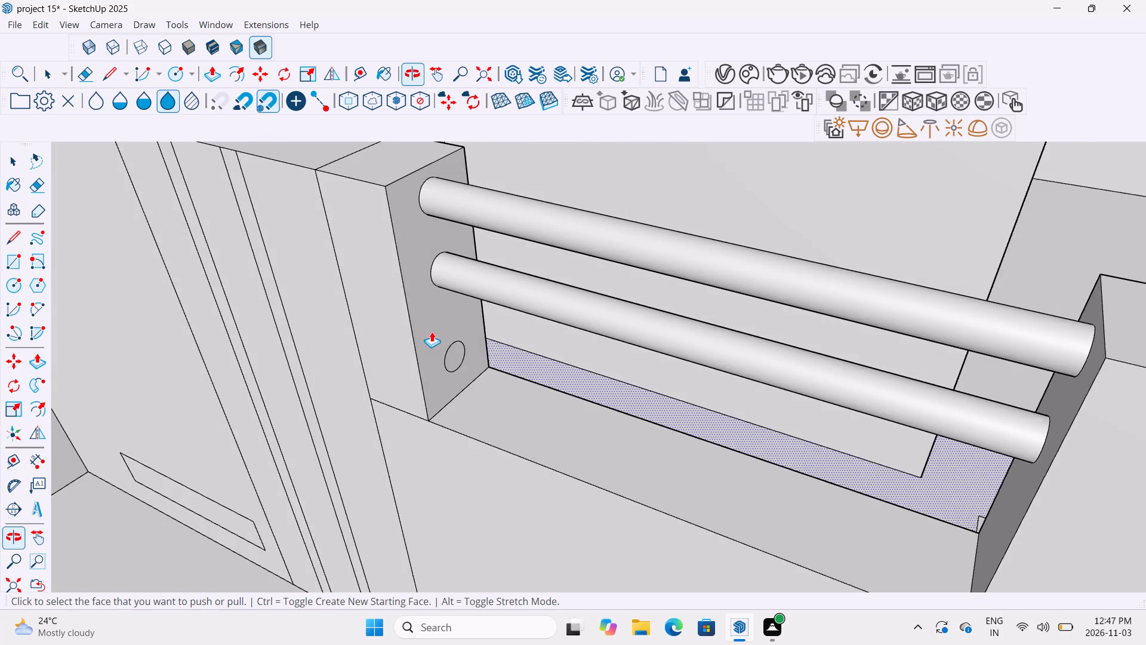
left_click(466, 342)
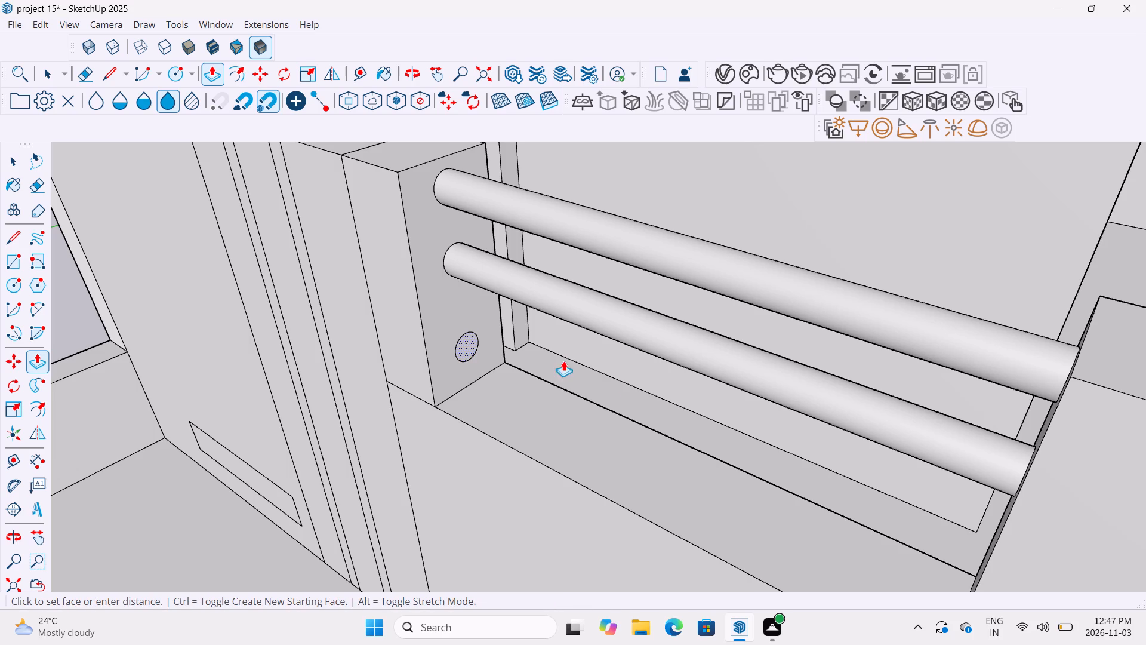
scroll(628, 377, "down", 6)
middle_click_drag(634, 382, 760, 386)
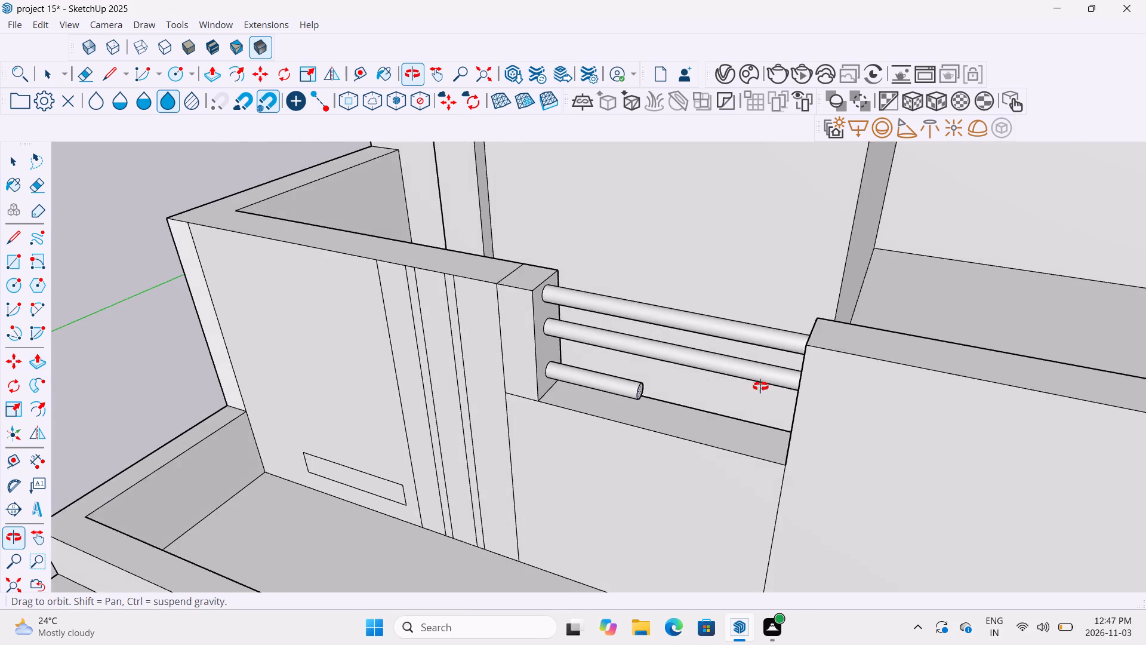
middle_click_drag(760, 386, 845, 397)
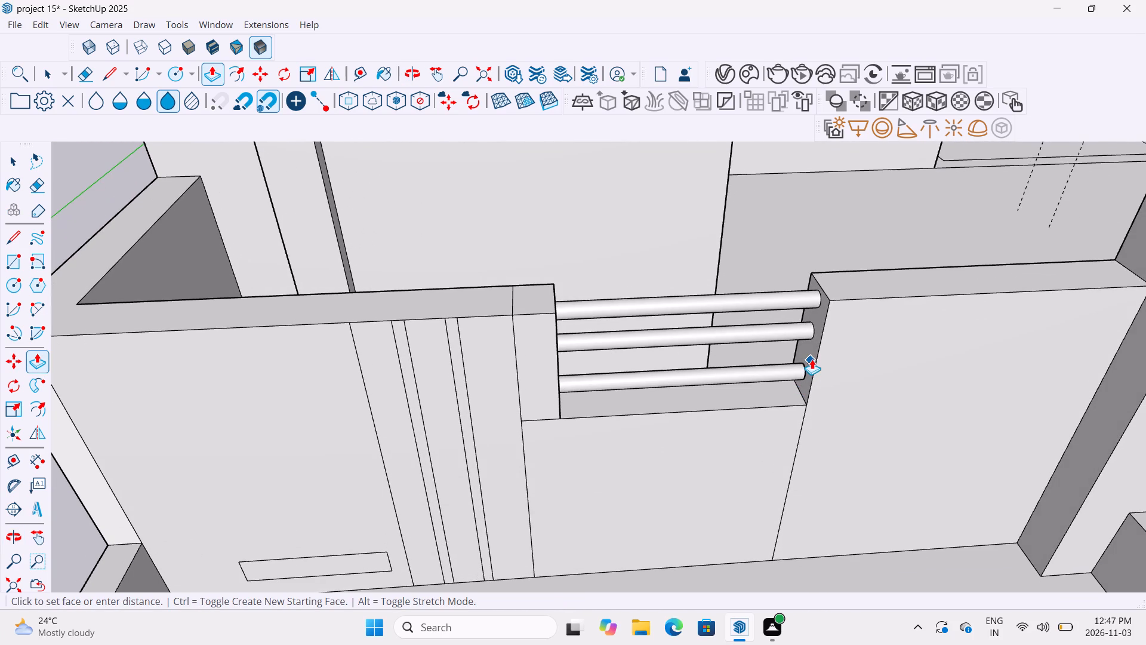
left_click(812, 359)
scroll(399, 394, "up", 3)
scroll(399, 394, "down", 2)
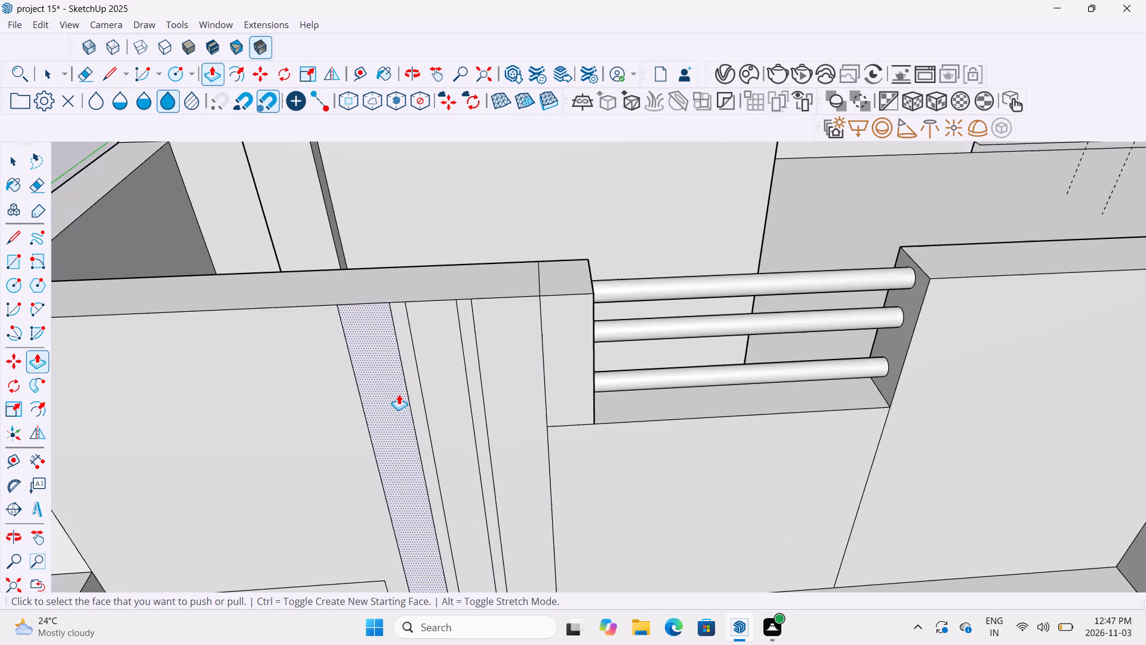
Draw a long, thin horizontal rectangle near the base of the front boundary wall section between the railed notch and the pillar.
scroll(399, 394, "down", 2)
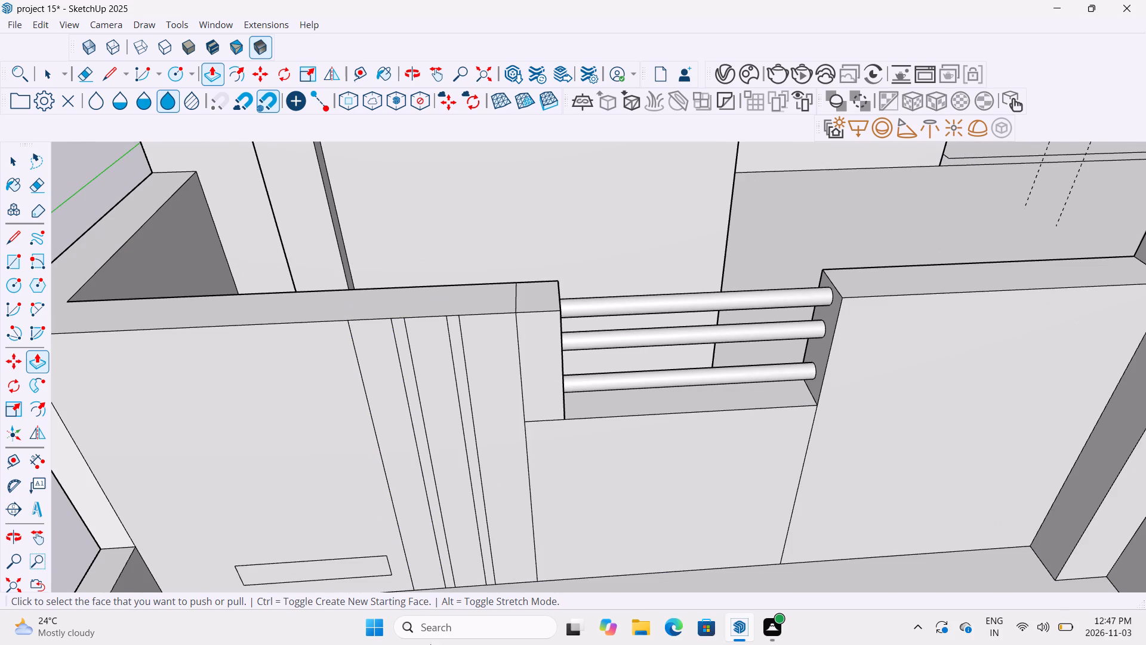
scroll(706, 644, "down", 1)
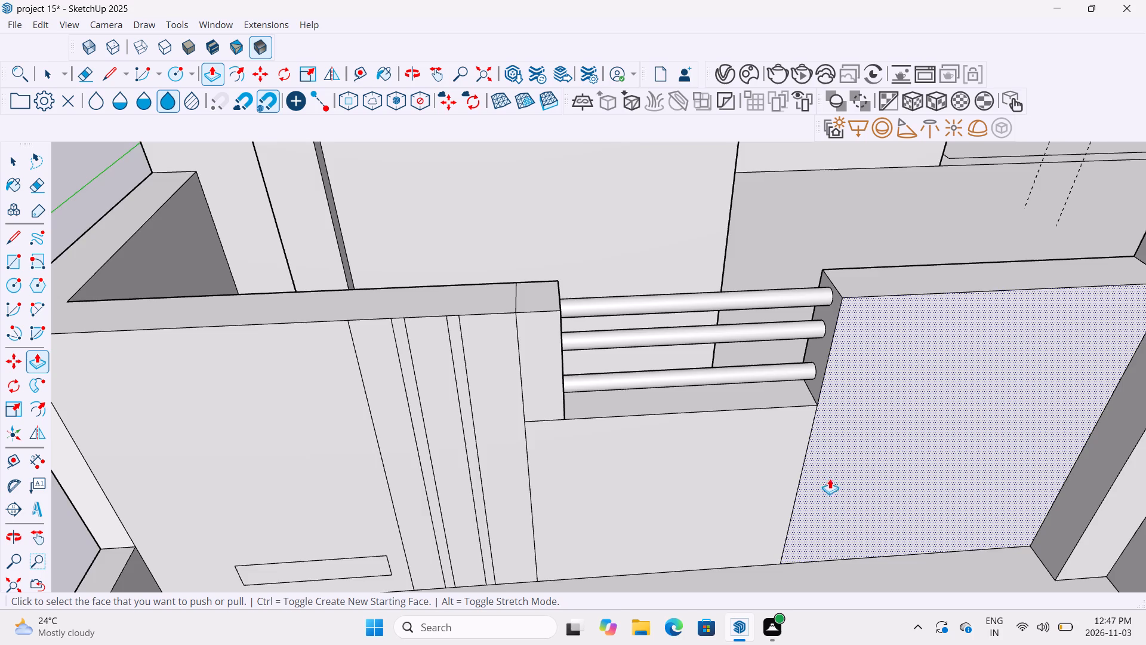
scroll(839, 472, "down", 5)
middle_click_drag(942, 521, 890, 440)
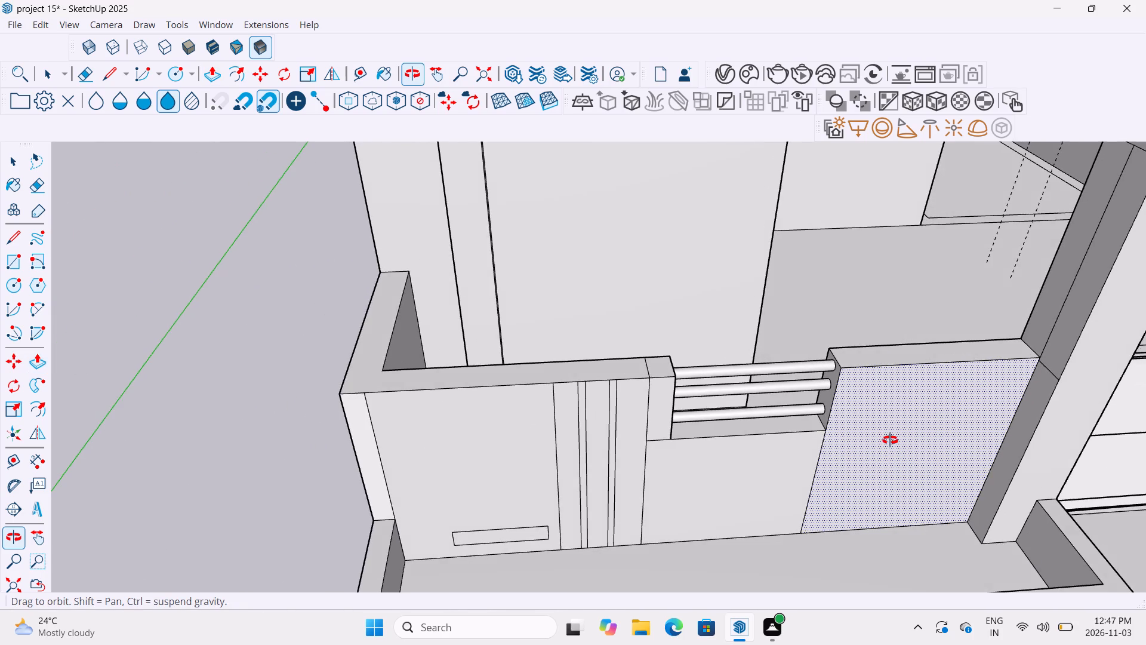
middle_click_drag(890, 440, 888, 438)
scroll(888, 438, "down", 5)
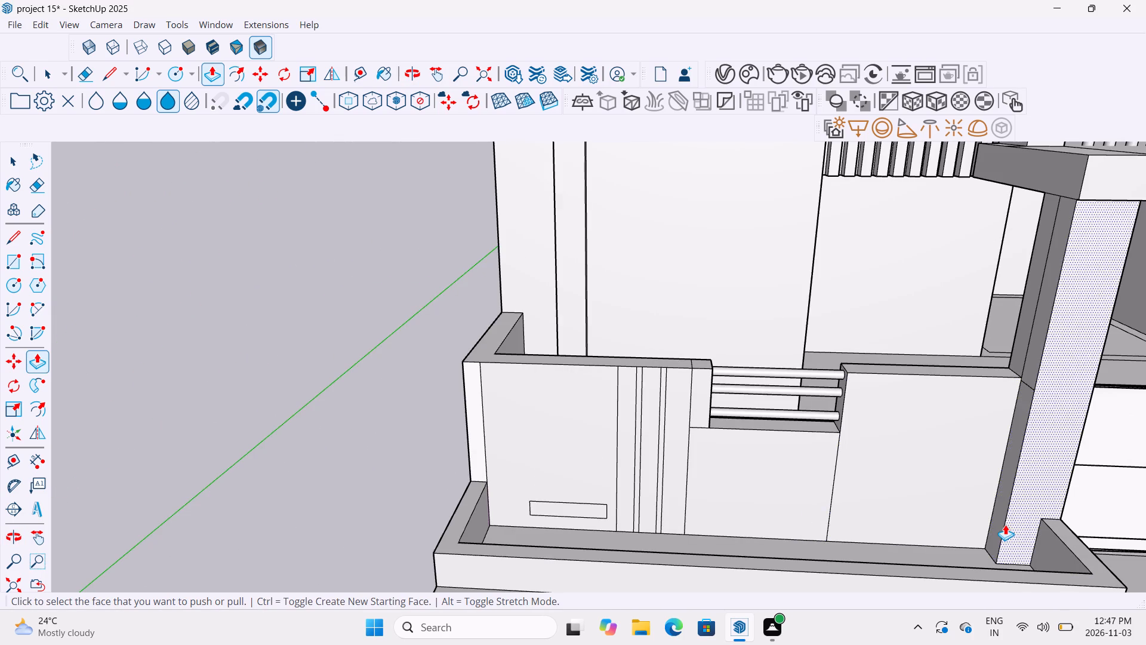
scroll(1005, 523, "up", 5)
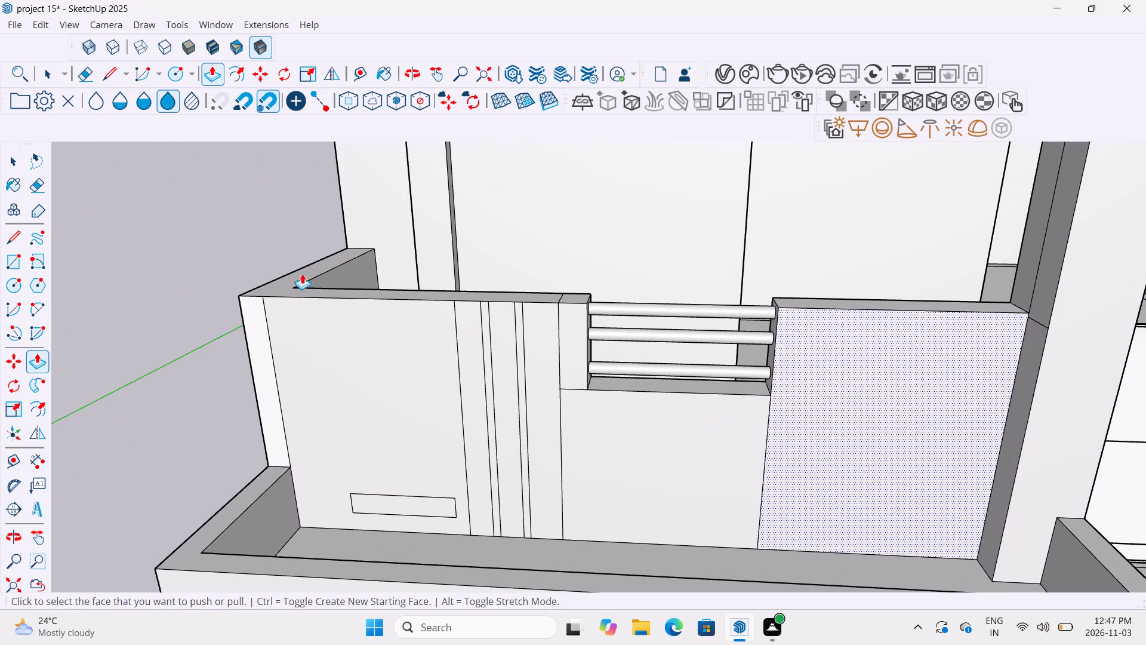
left_click(10, 264)
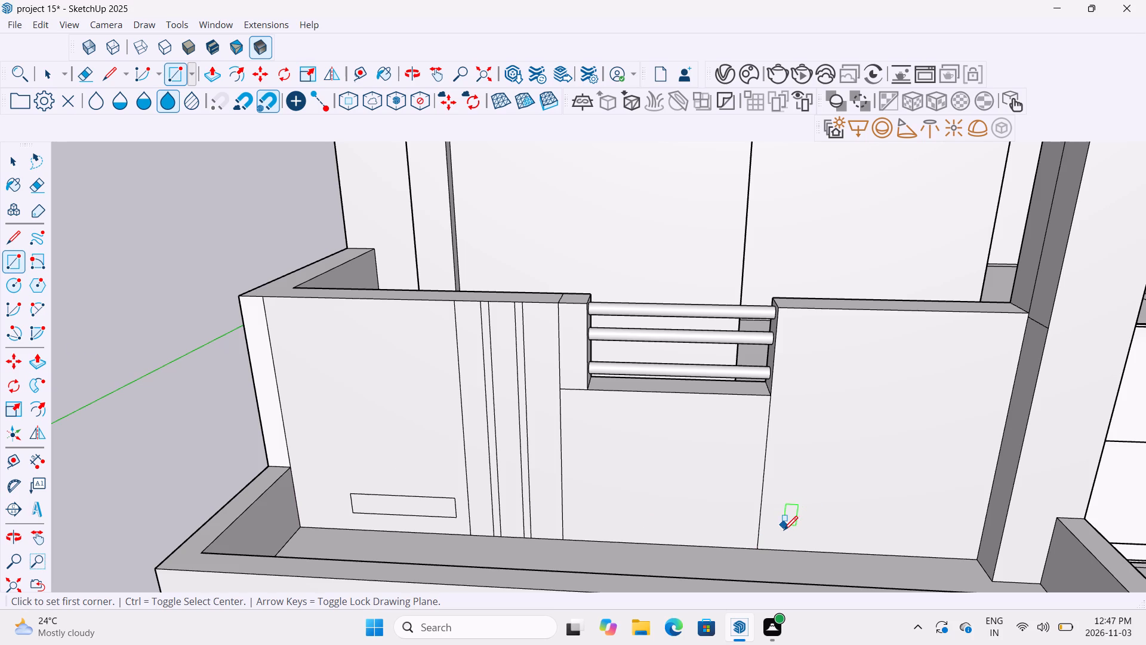
scroll(784, 532, "up", 3)
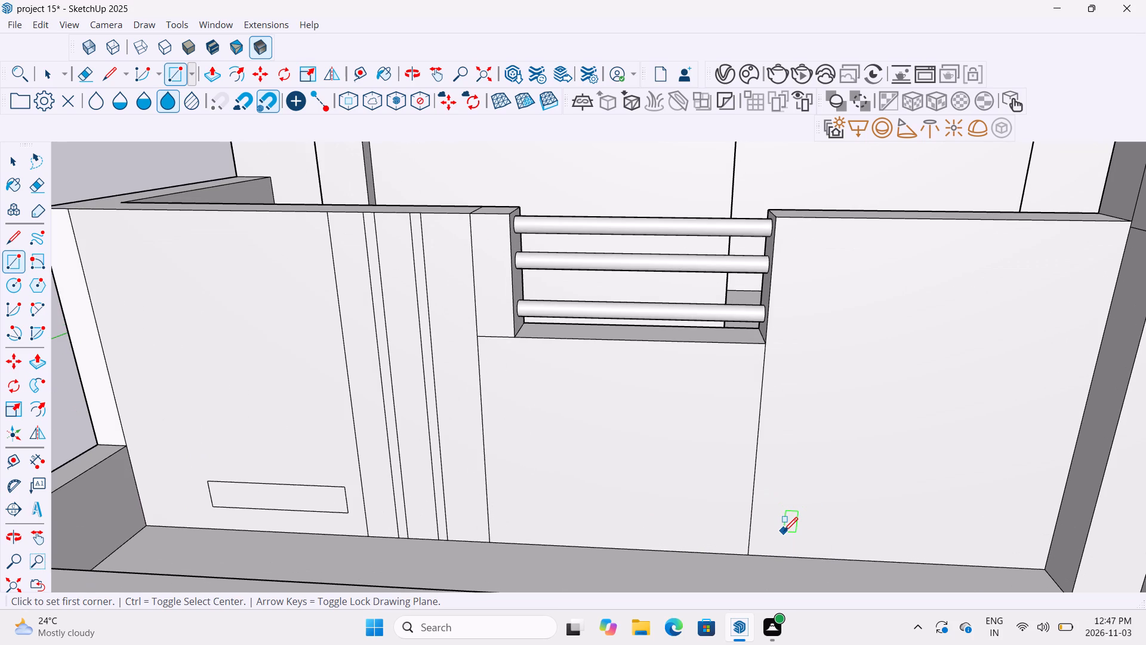
left_click(784, 533)
left_click(1035, 522)
scroll(1034, 524, "down", 4)
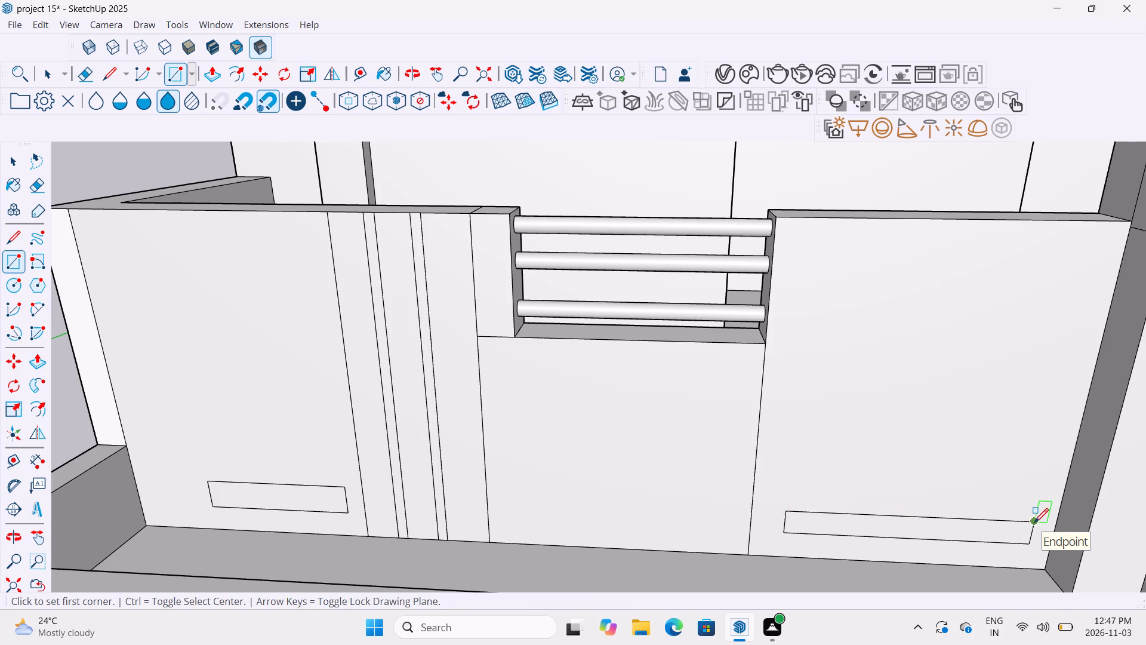
Draw a square across the full width of the front pillar's face, just below the first-floor slab.
scroll(1034, 524, "down", 12)
scroll(1034, 524, "up", 1)
scroll(1034, 524, "down", 20)
scroll(1034, 524, "down", 6)
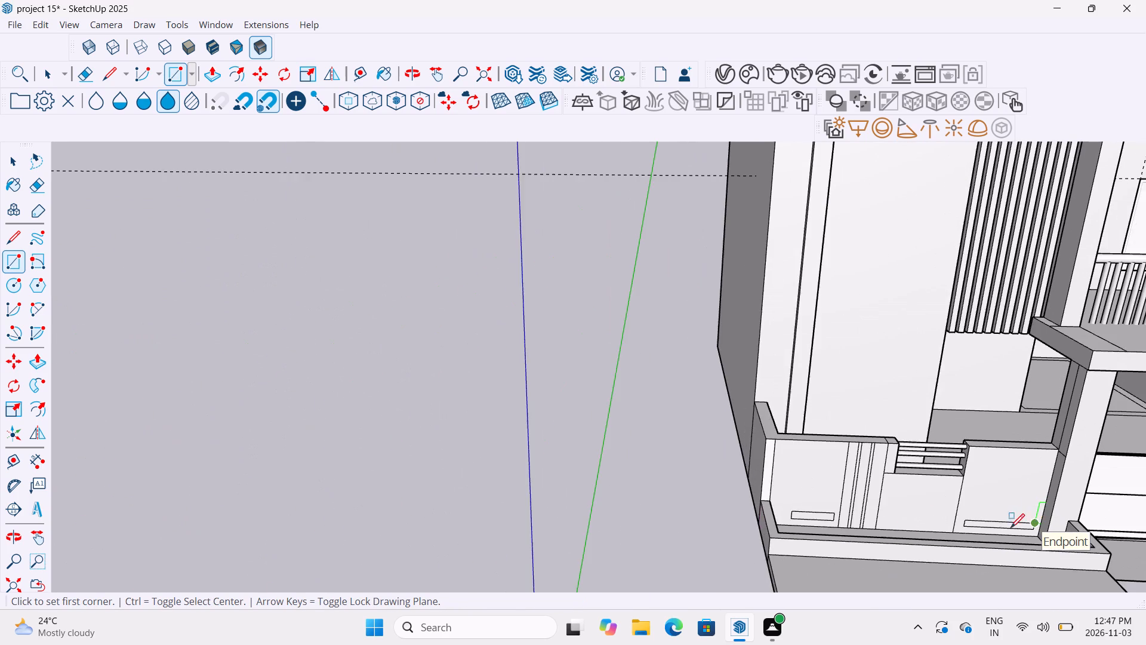
scroll(371, 548, "down", 6)
scroll(422, 486, "down", 7)
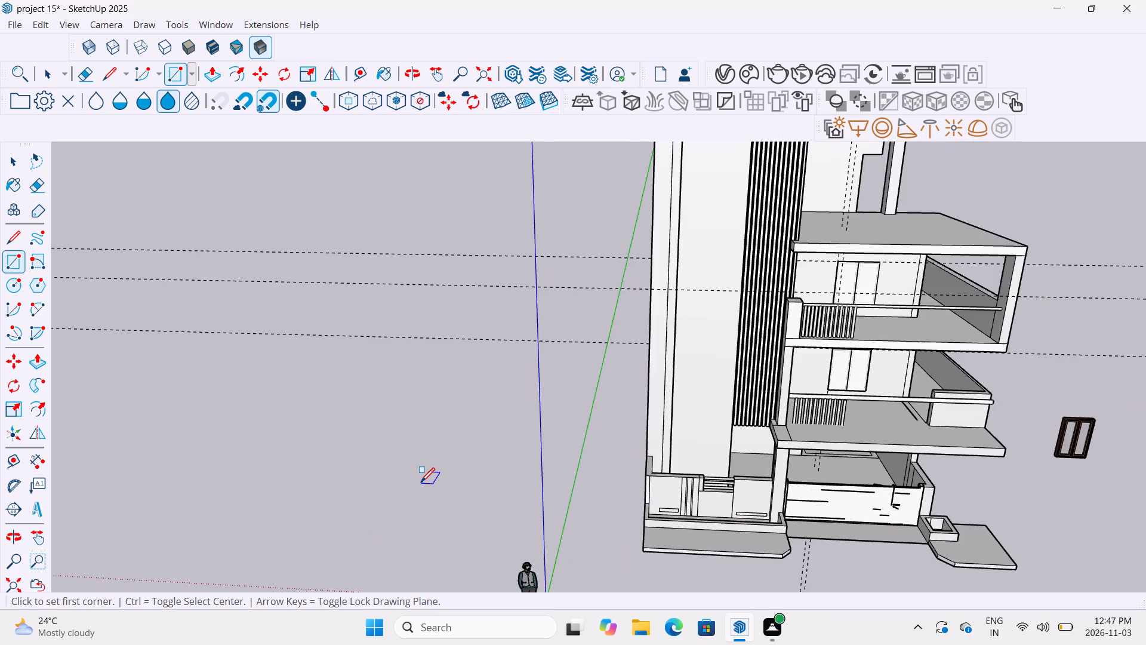
scroll(787, 522, "up", 5)
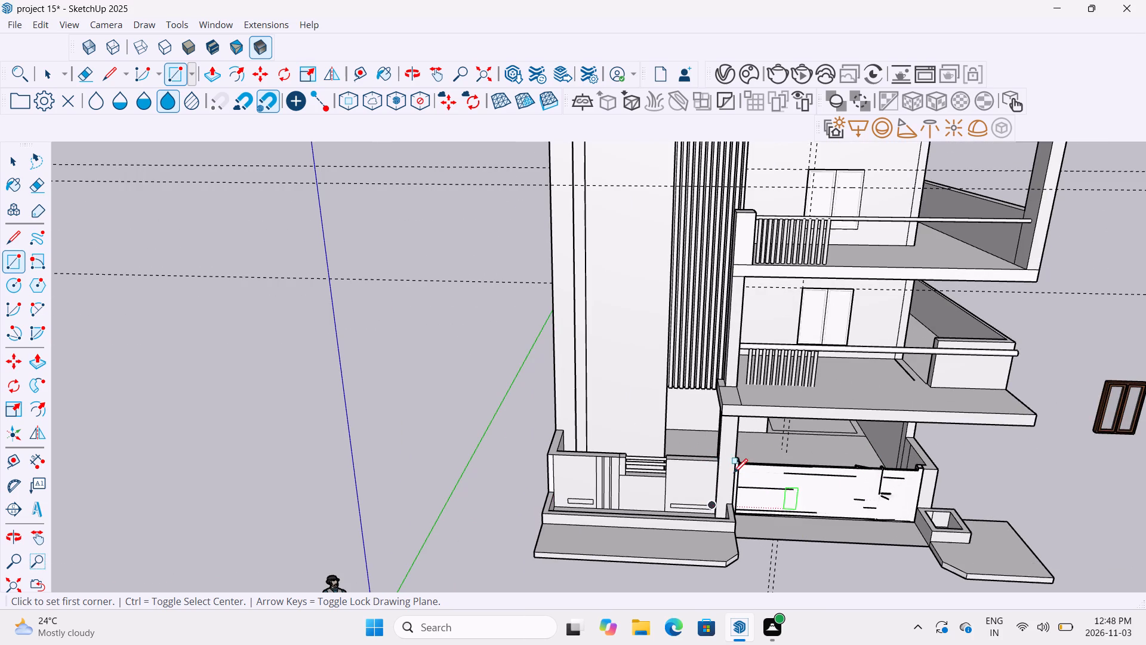
scroll(734, 462, "up", 6)
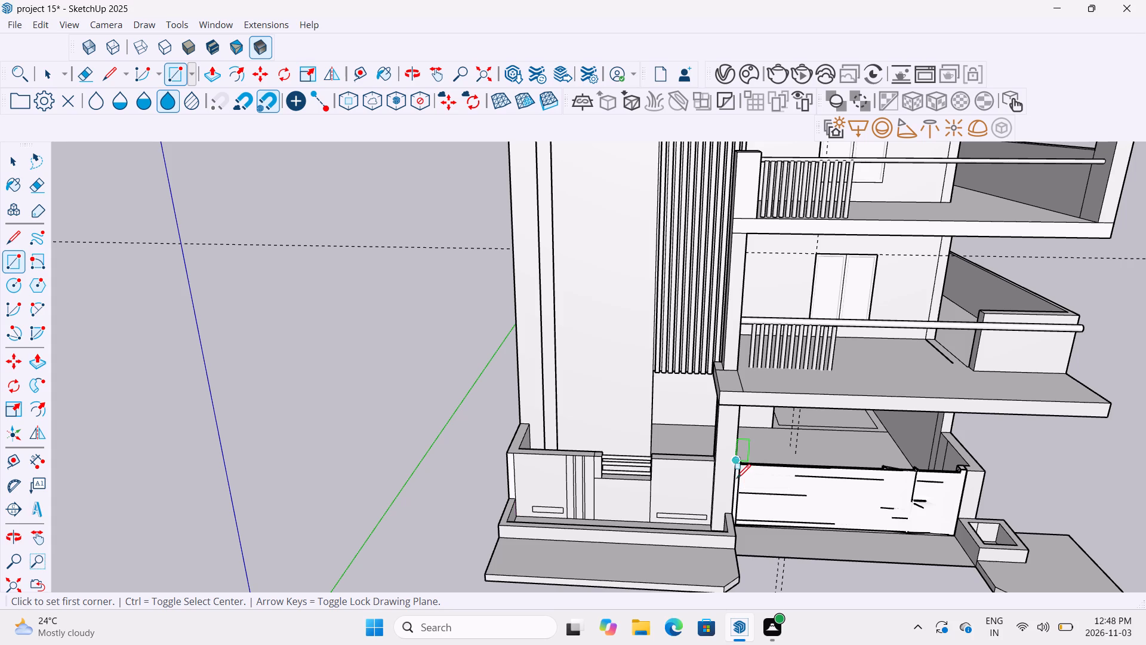
scroll(742, 487, "down", 5)
middle_click_drag(867, 532, 852, 480)
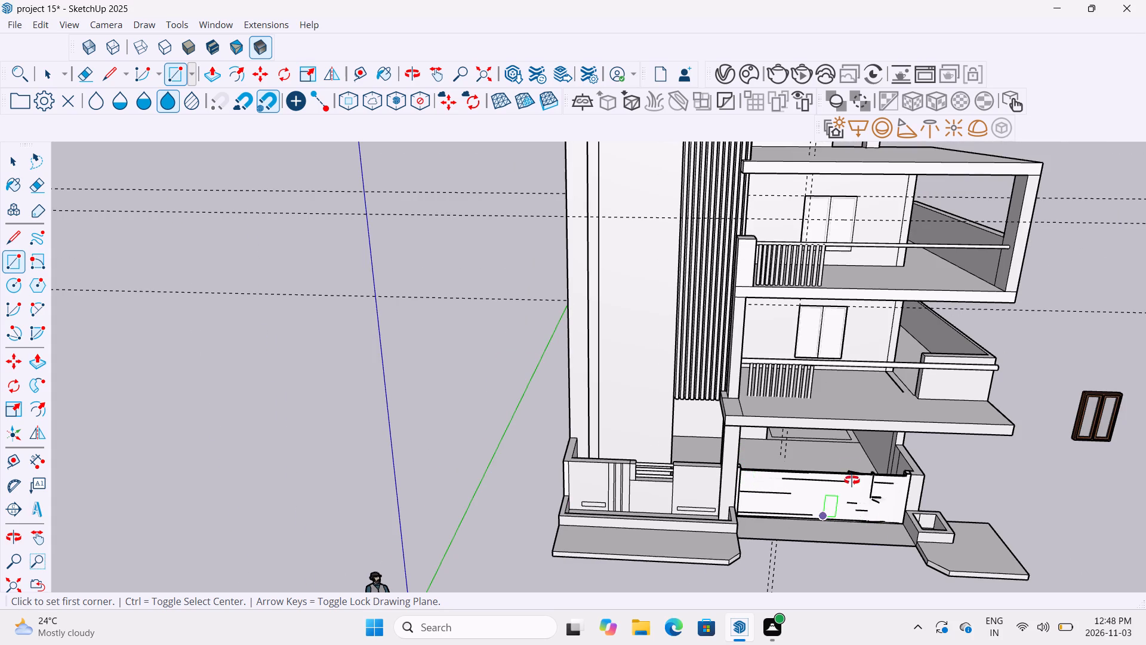
middle_click_drag(852, 480, 849, 426)
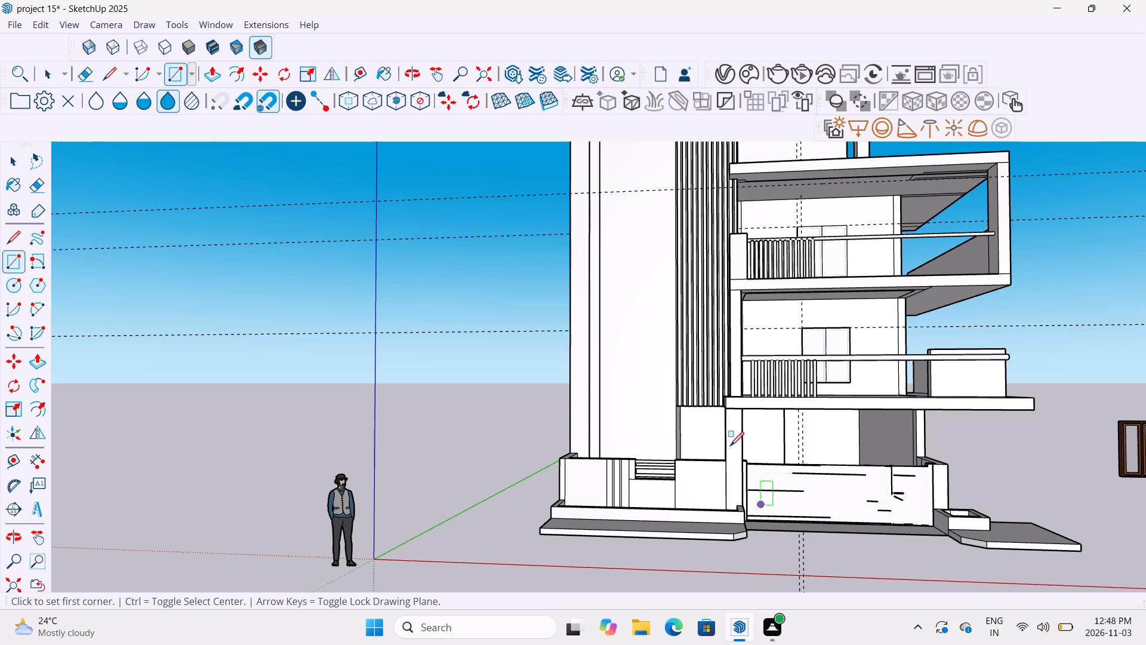
scroll(729, 444, "up", 1)
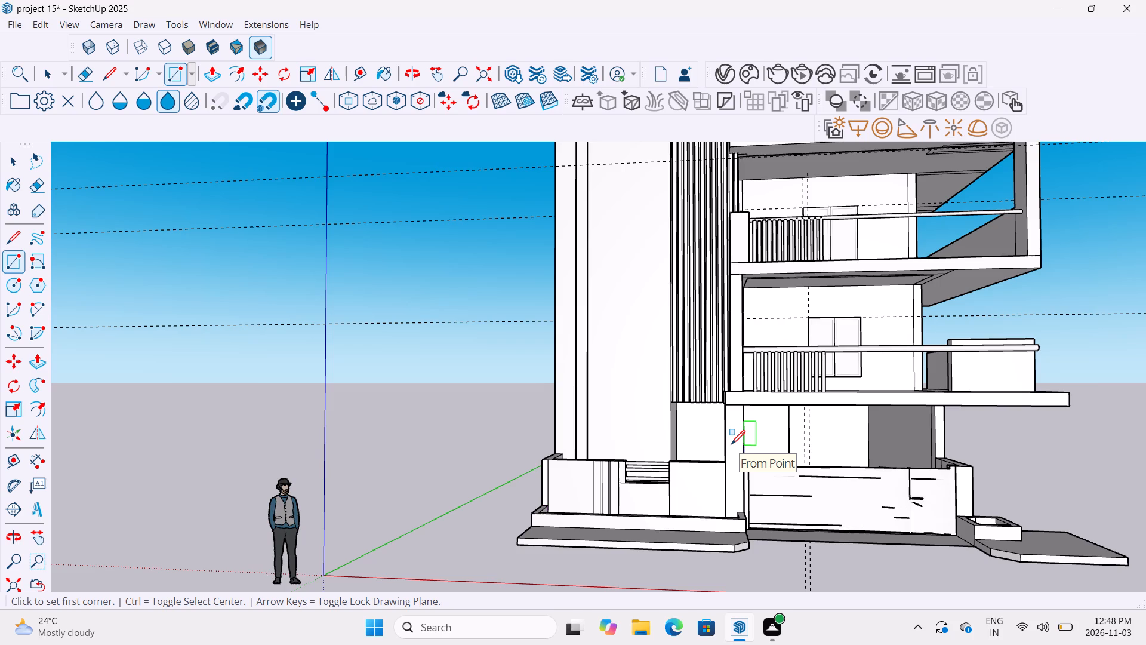
scroll(731, 446, "up", 5)
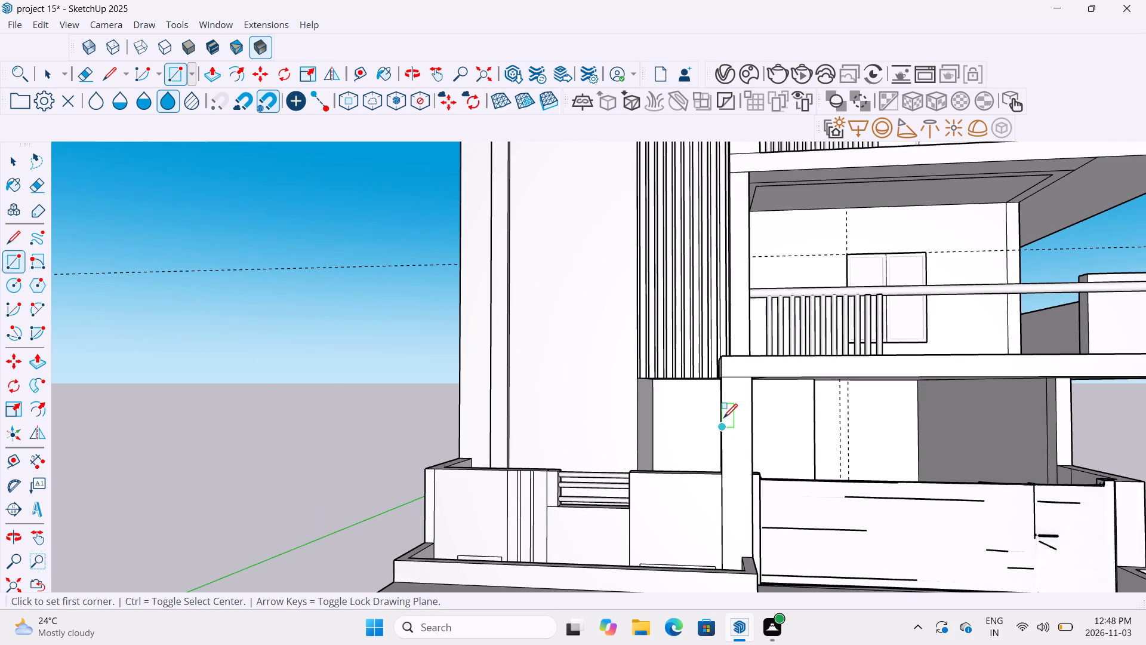
scroll(723, 419, "up", 3)
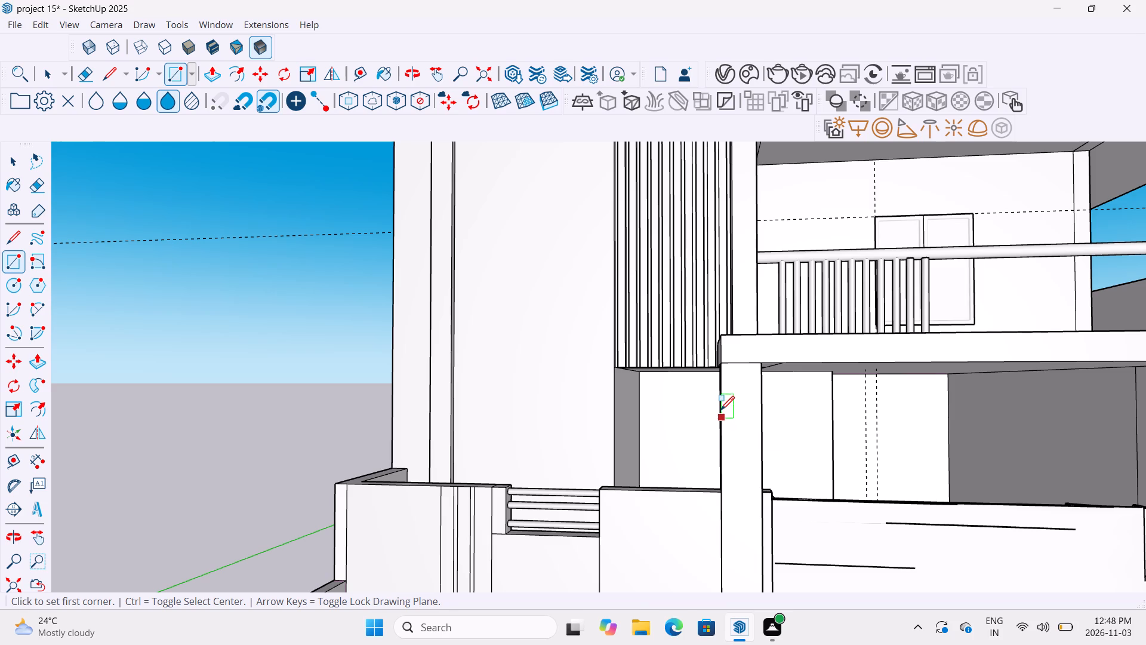
left_click(720, 411)
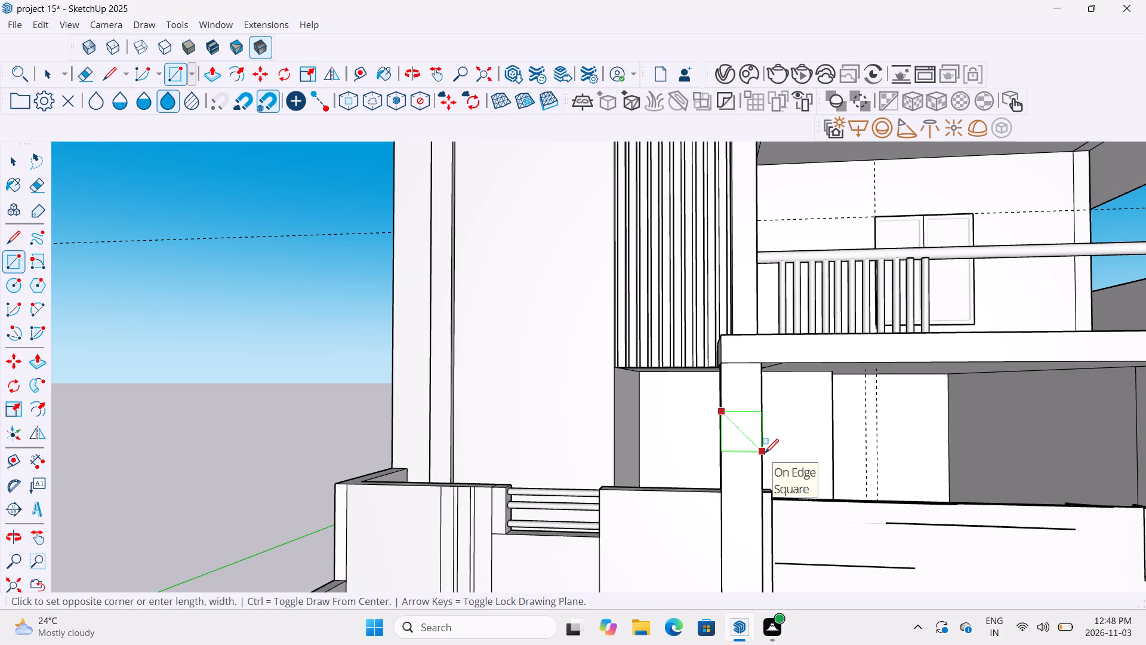
left_click(765, 454)
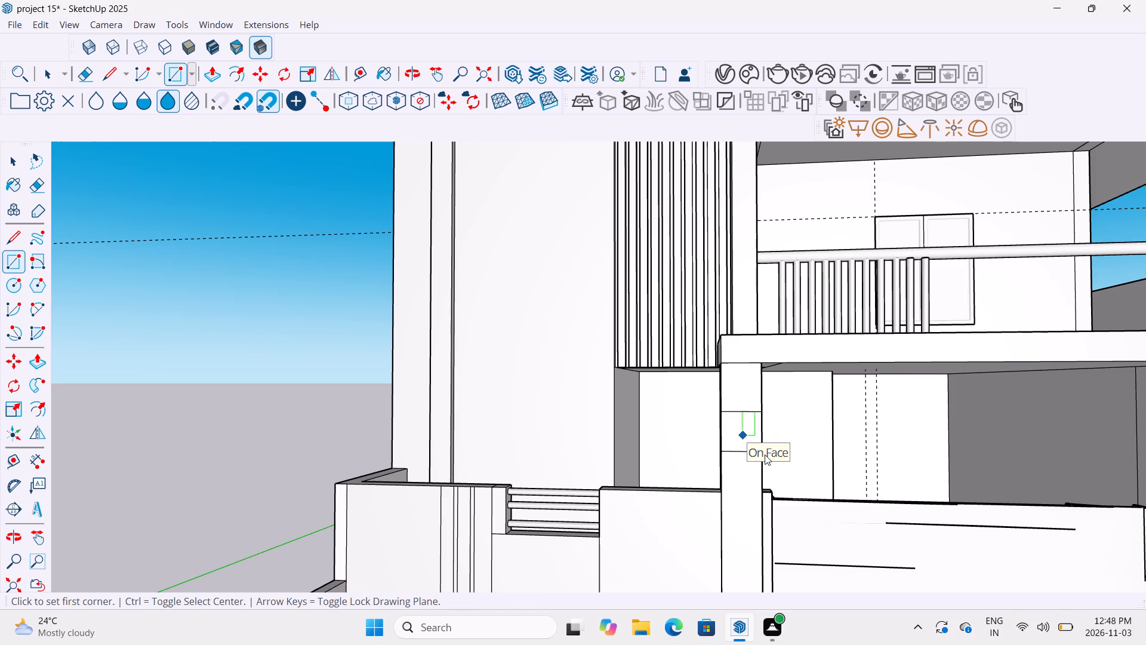
Push/Pull the front end face of the side wall beside the gate's far post.
scroll(765, 454, "down", 6)
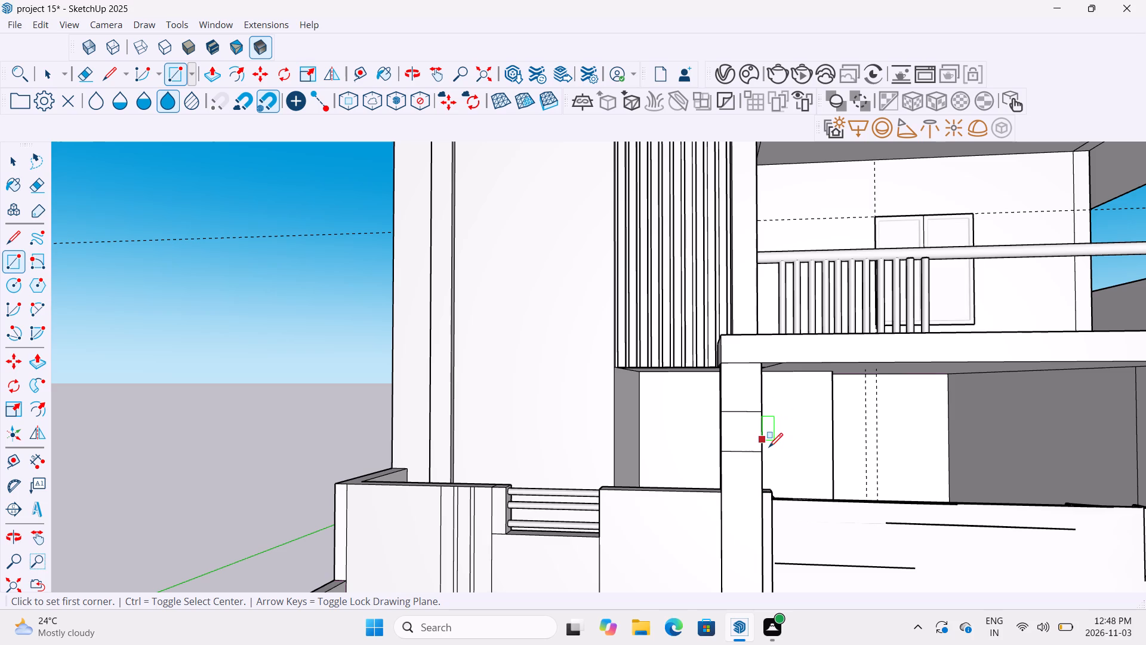
scroll(763, 452, "down", 13)
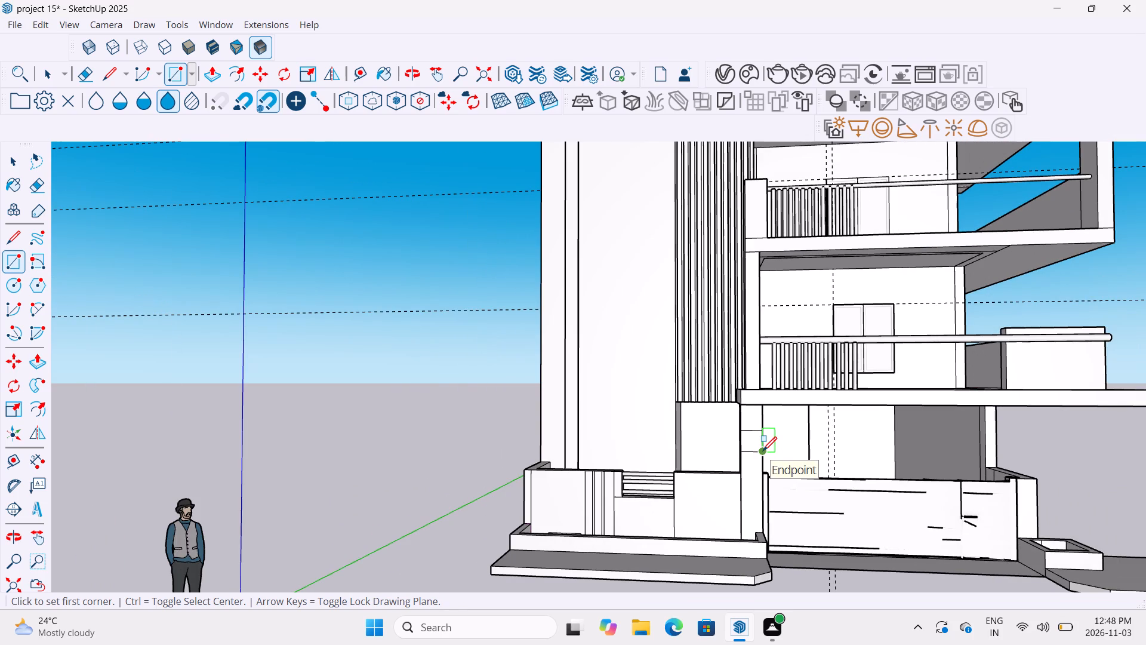
scroll(1073, 488, "down", 2)
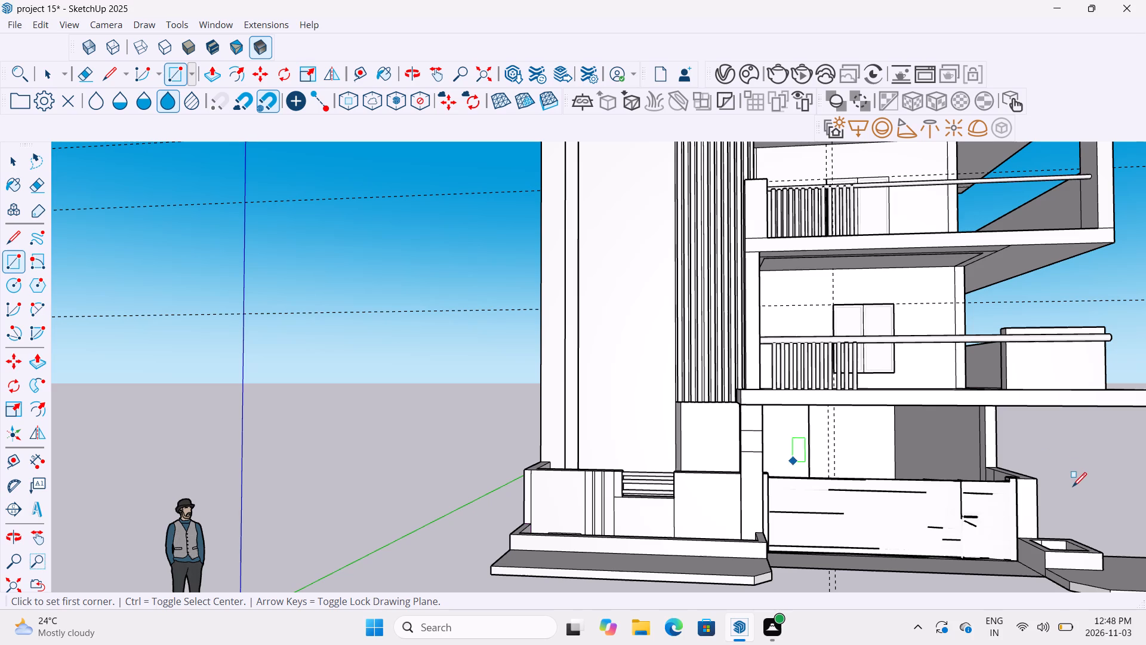
scroll(1073, 488, "down", 5)
middle_click_drag(1061, 514, 941, 545)
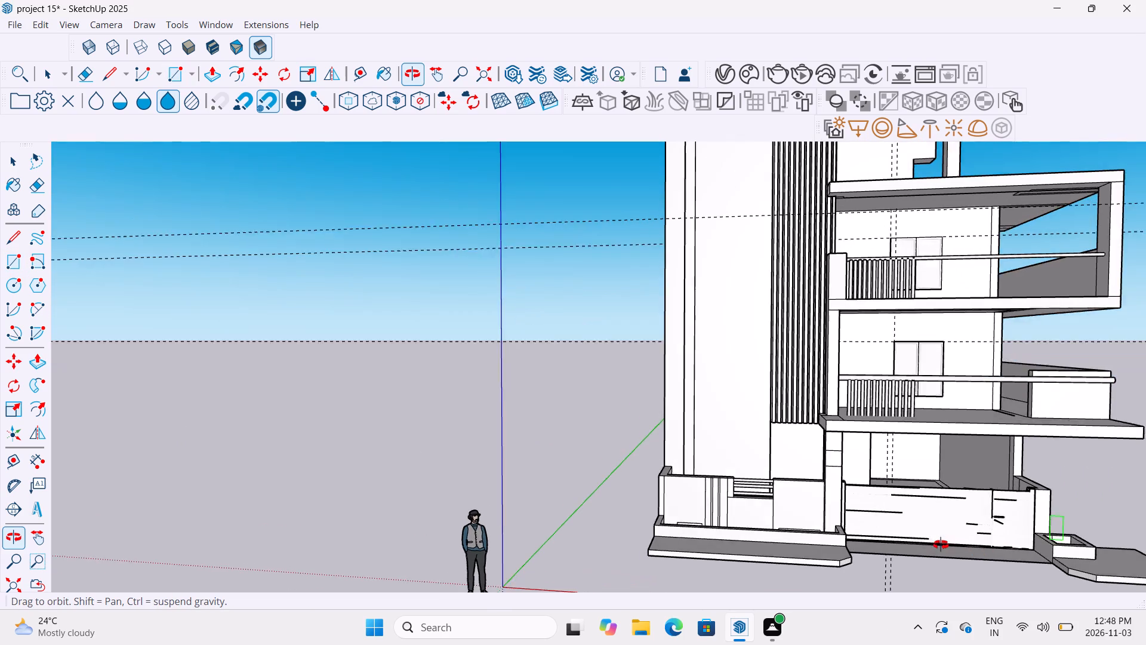
middle_click_drag(941, 545, 914, 532)
scroll(914, 532, "down", 7)
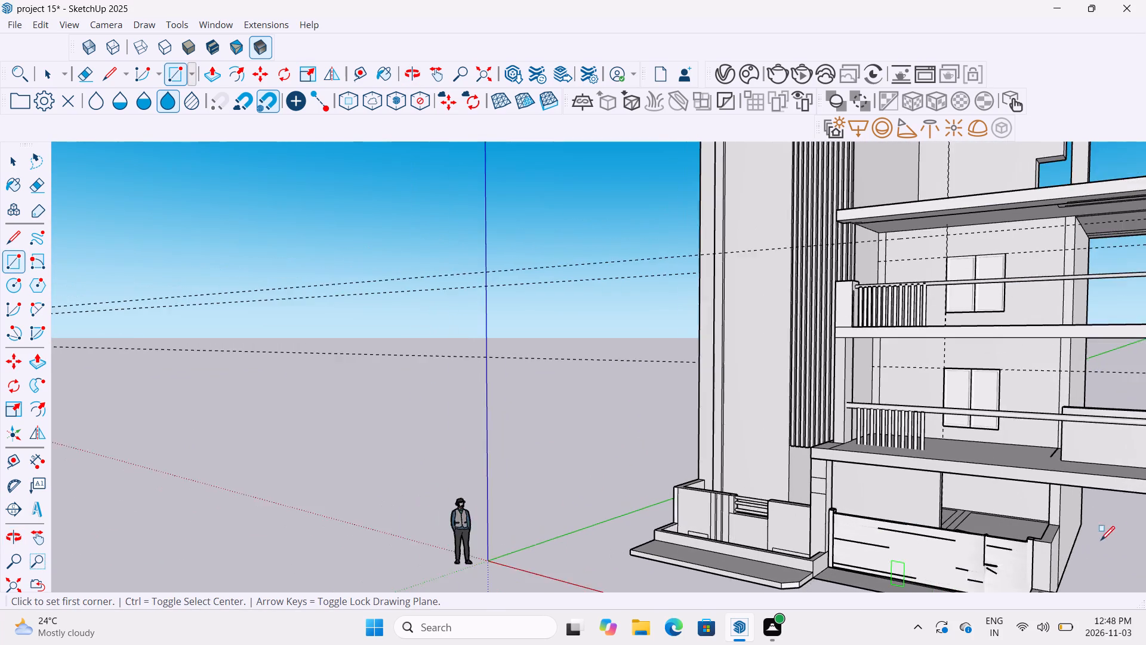
scroll(1029, 577, "up", 10)
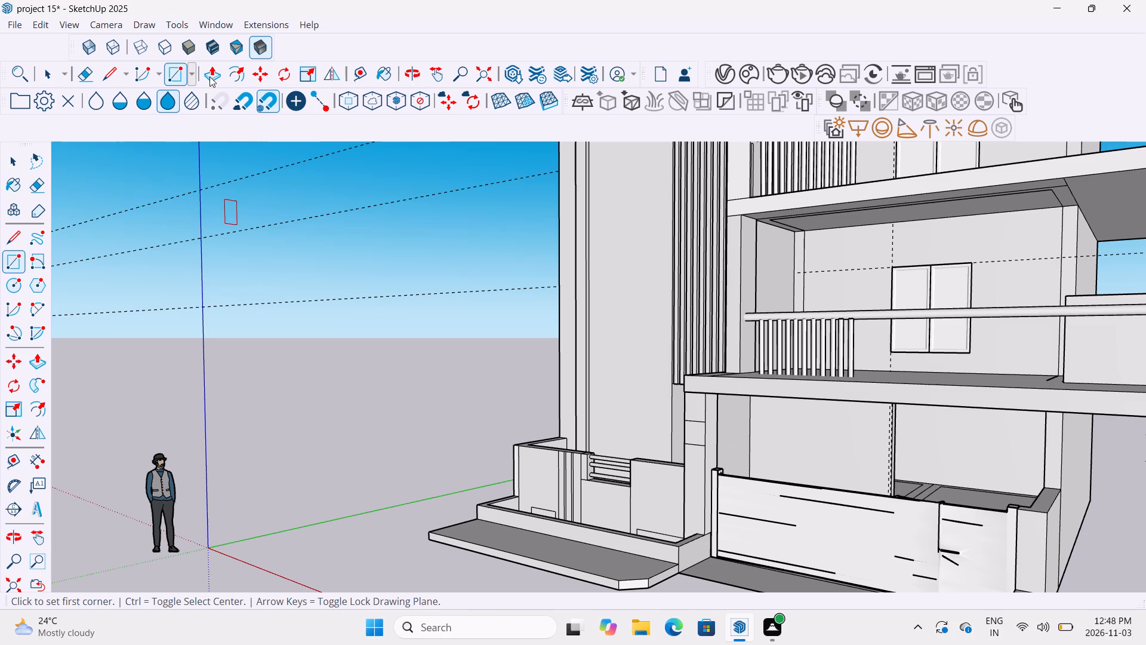
left_click(210, 76)
left_click(1029, 535)
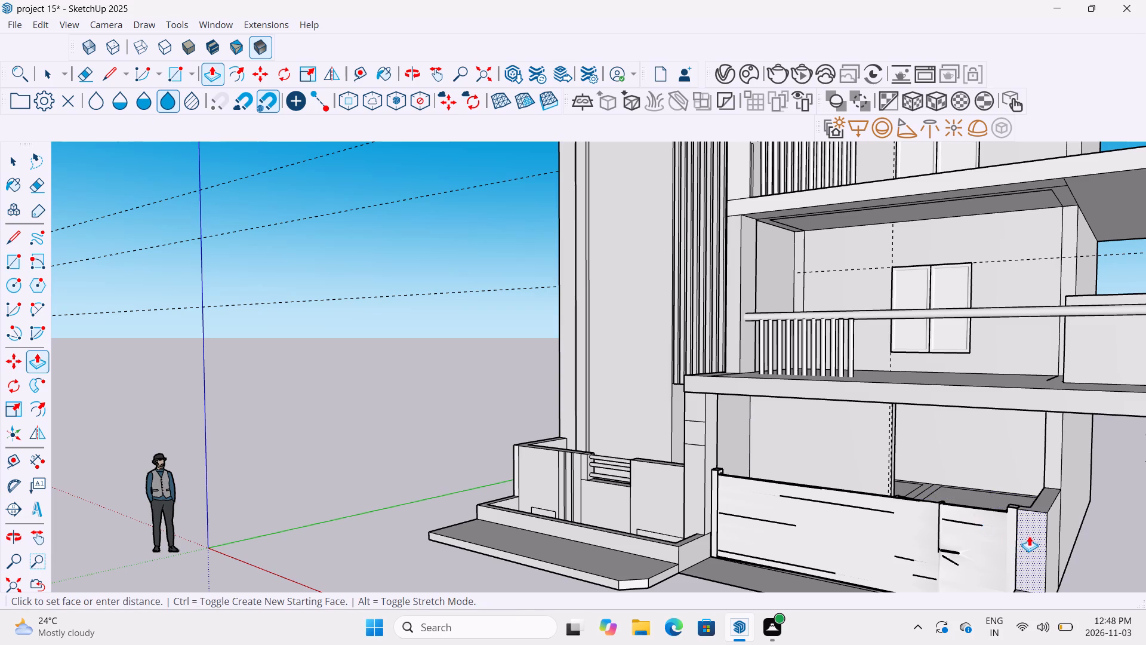
left_click(1008, 571)
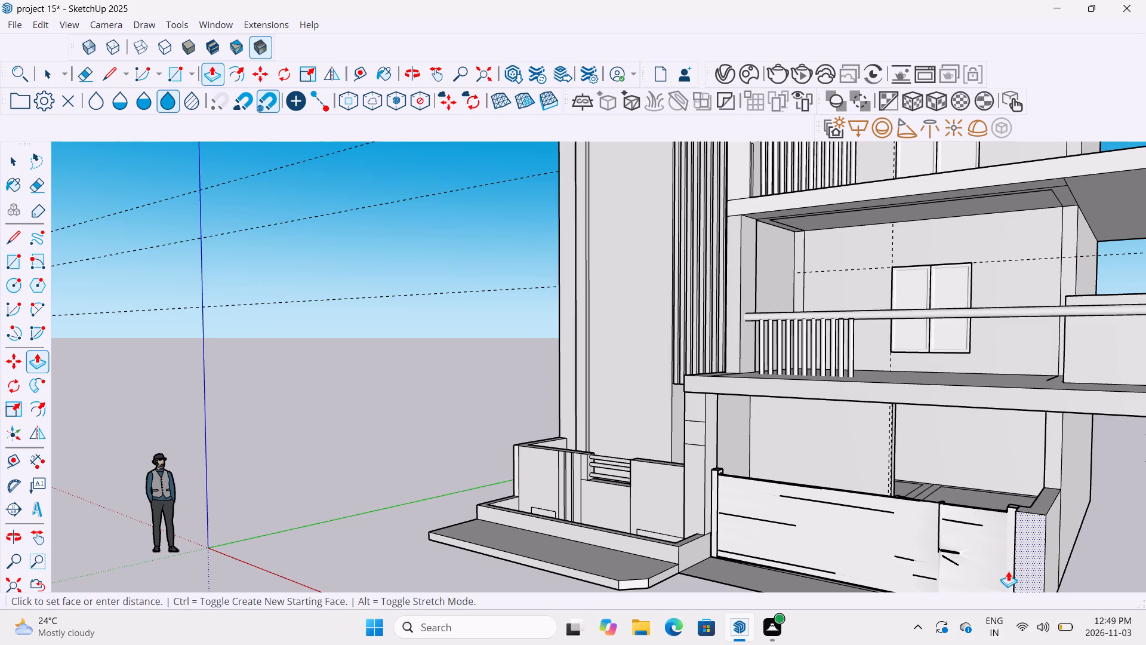
middle_click_drag(1036, 503, 1053, 573)
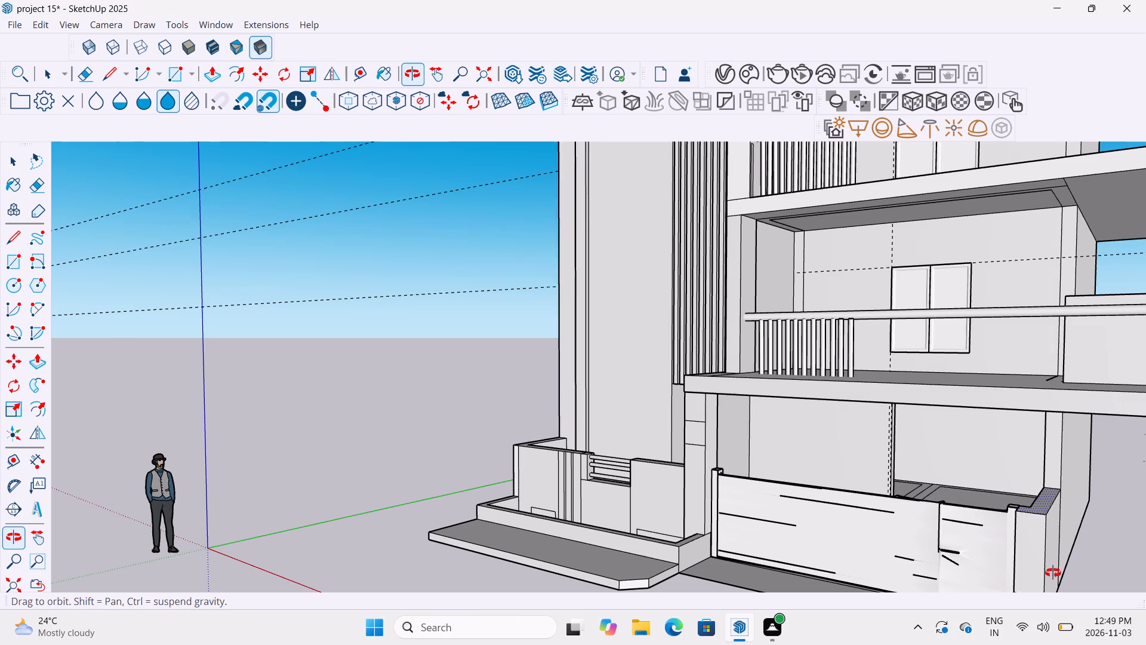
middle_click_drag(1053, 573, 1054, 576)
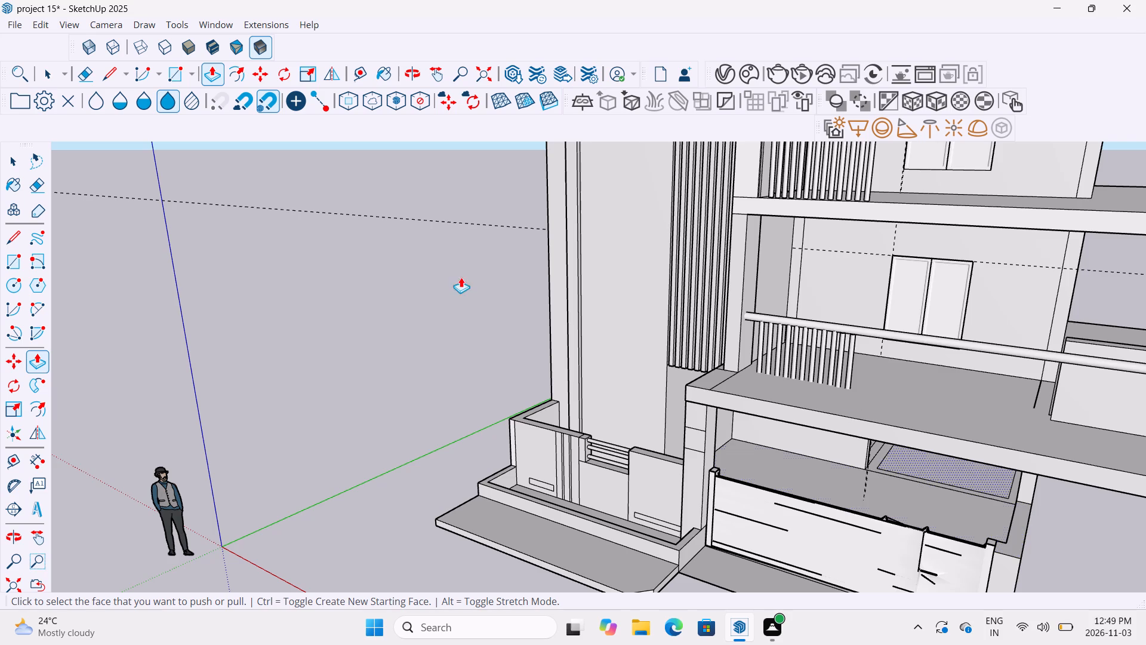
Examine the house's front facade, balconies and ground-floor opening from several angles.
left_click(100, 75)
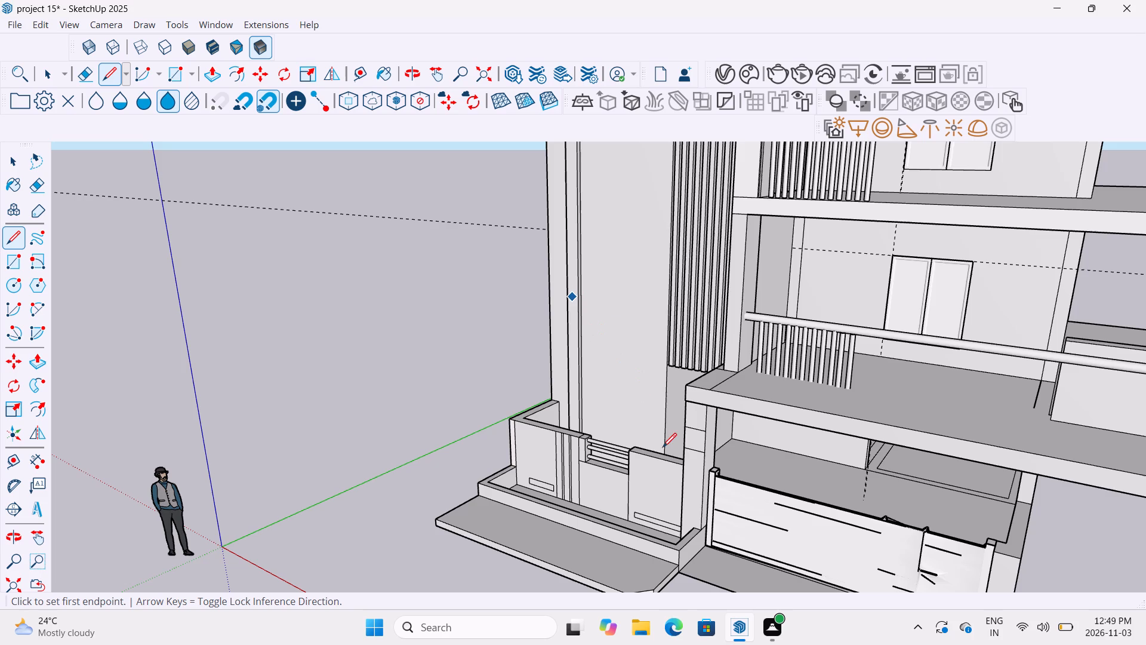
middle_click_drag(702, 440, 766, 417)
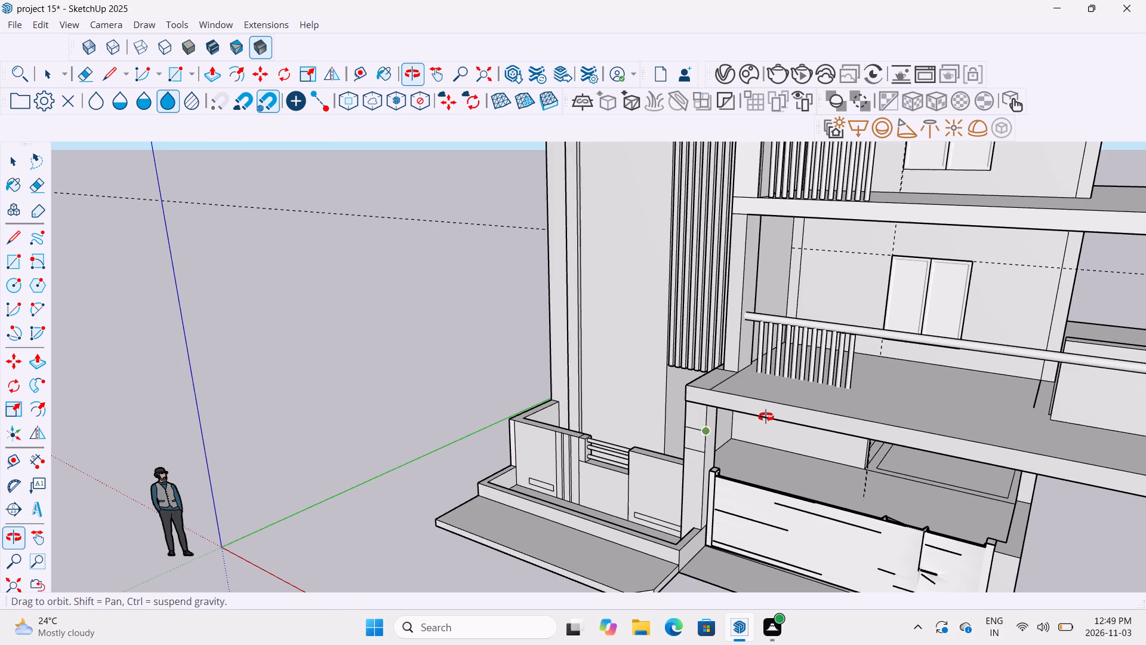
middle_click_drag(766, 417, 806, 413)
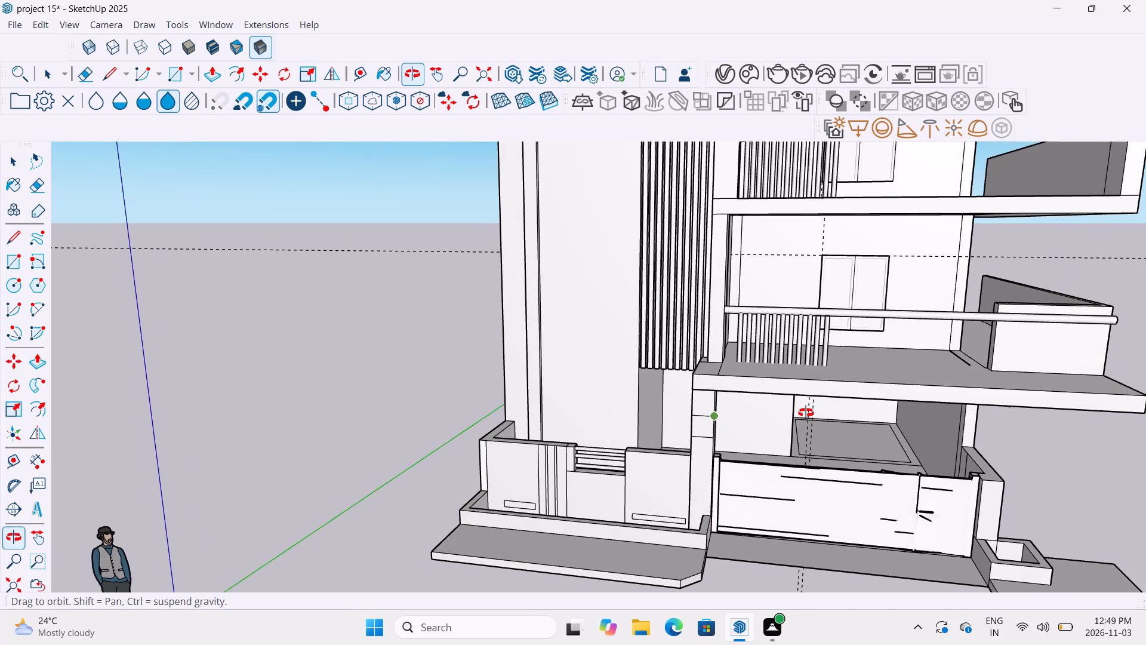
middle_click_drag(806, 413, 771, 428)
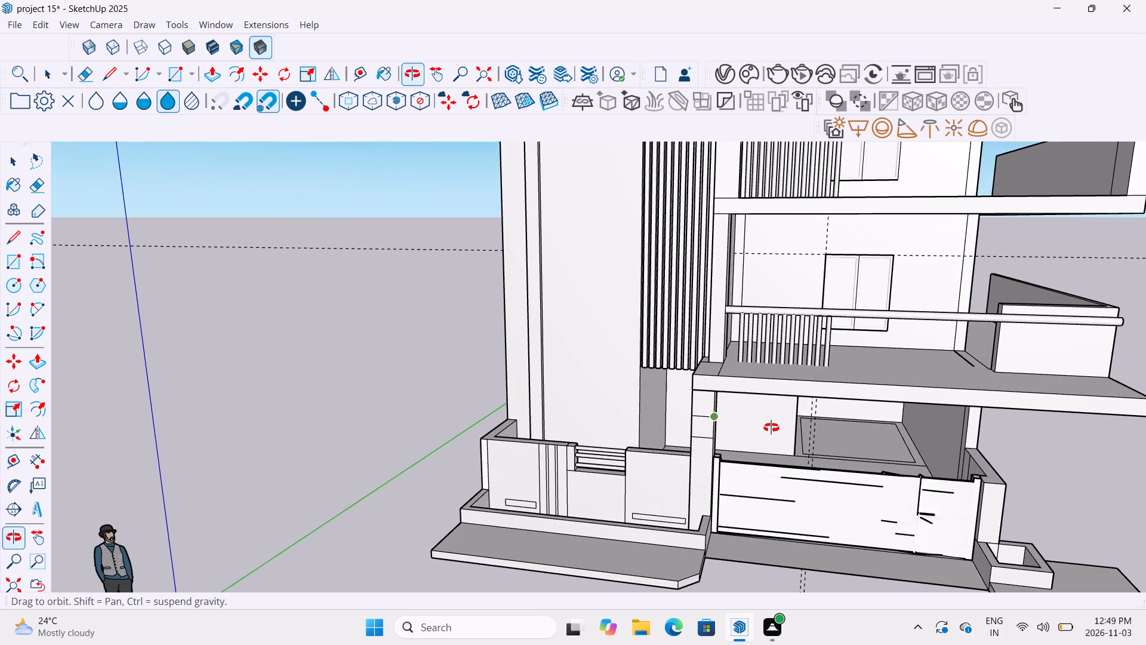
middle_click_drag(771, 428, 686, 435)
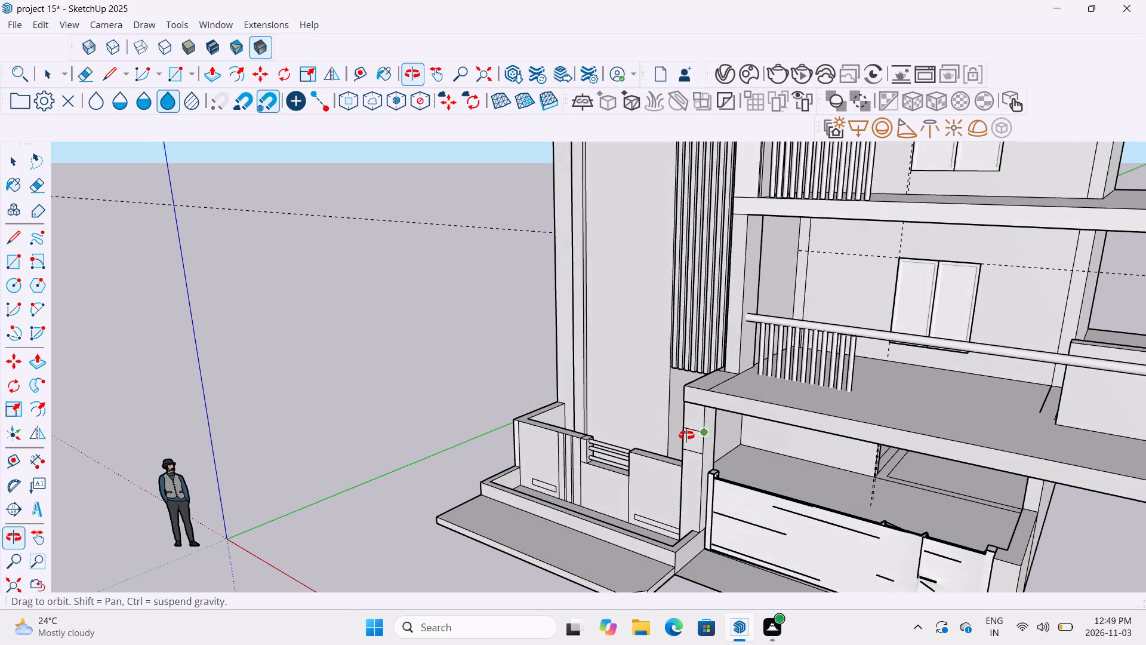
middle_click_drag(686, 435, 617, 437)
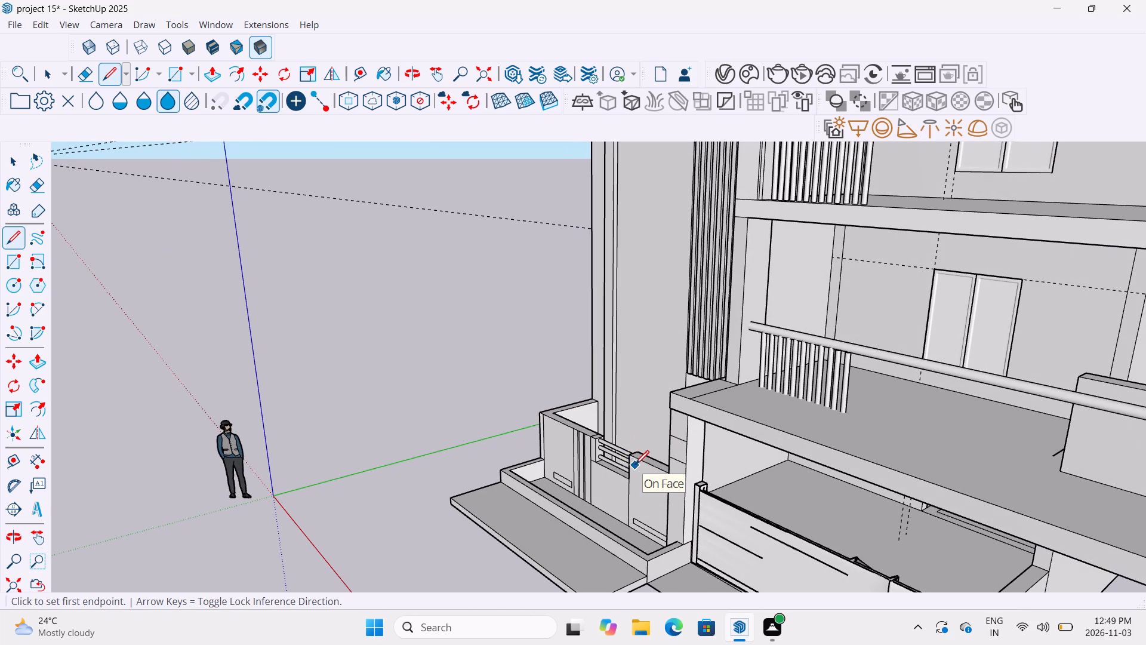
scroll(635, 465, "down", 3)
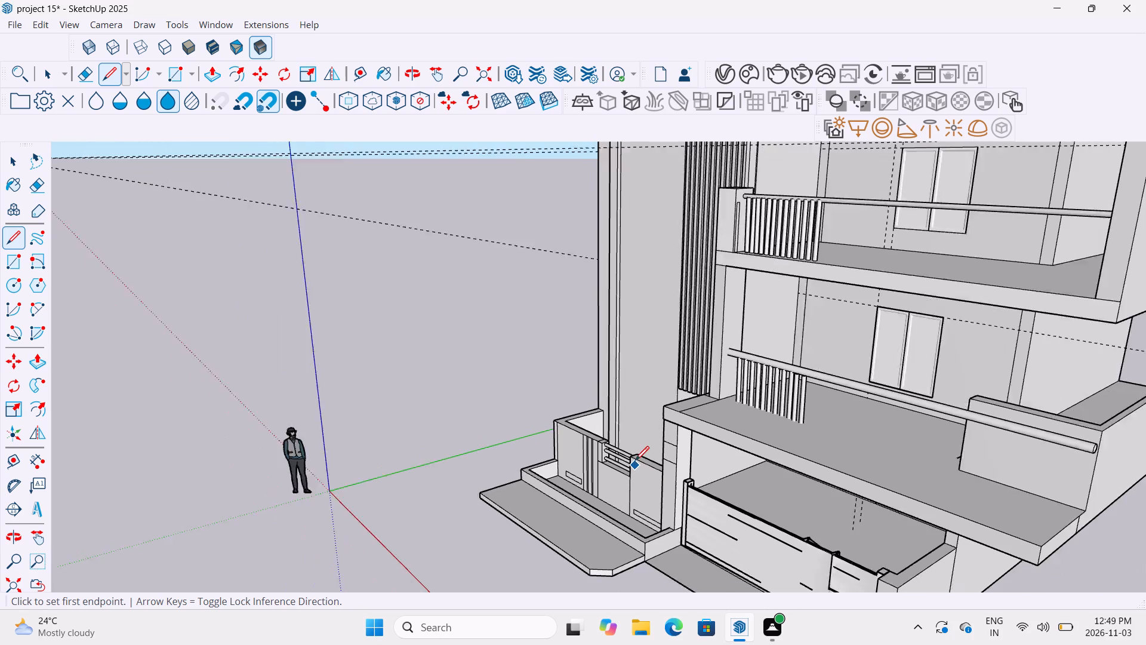
scroll(635, 459, "down", 1)
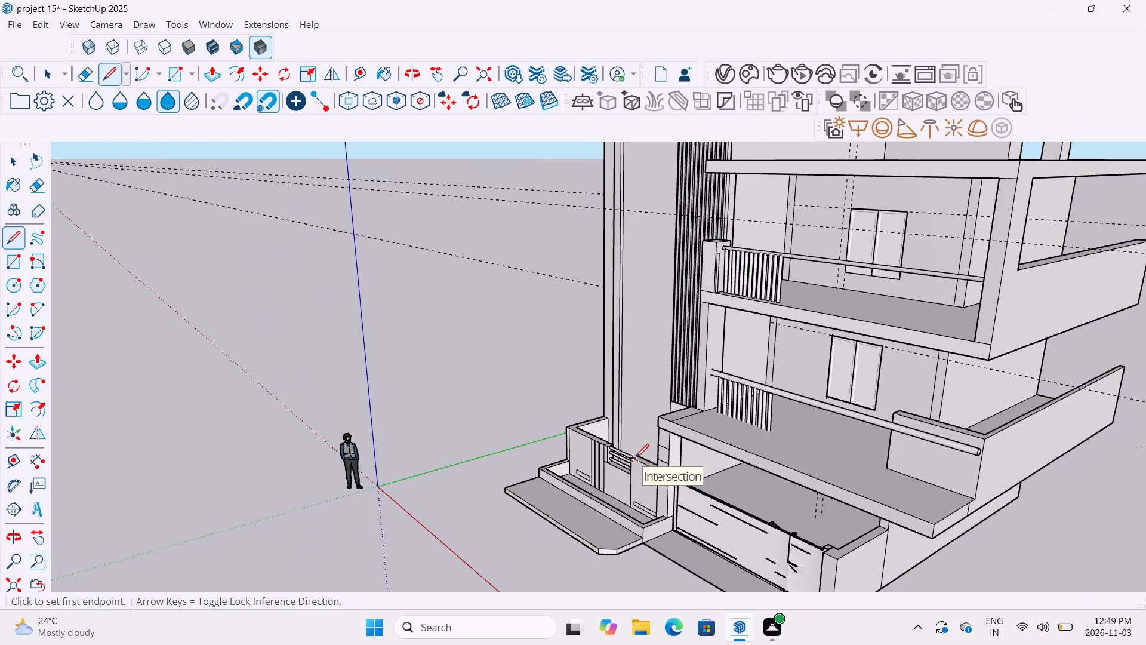
scroll(635, 459, "down", 3)
middle_click_drag(685, 506, 750, 443)
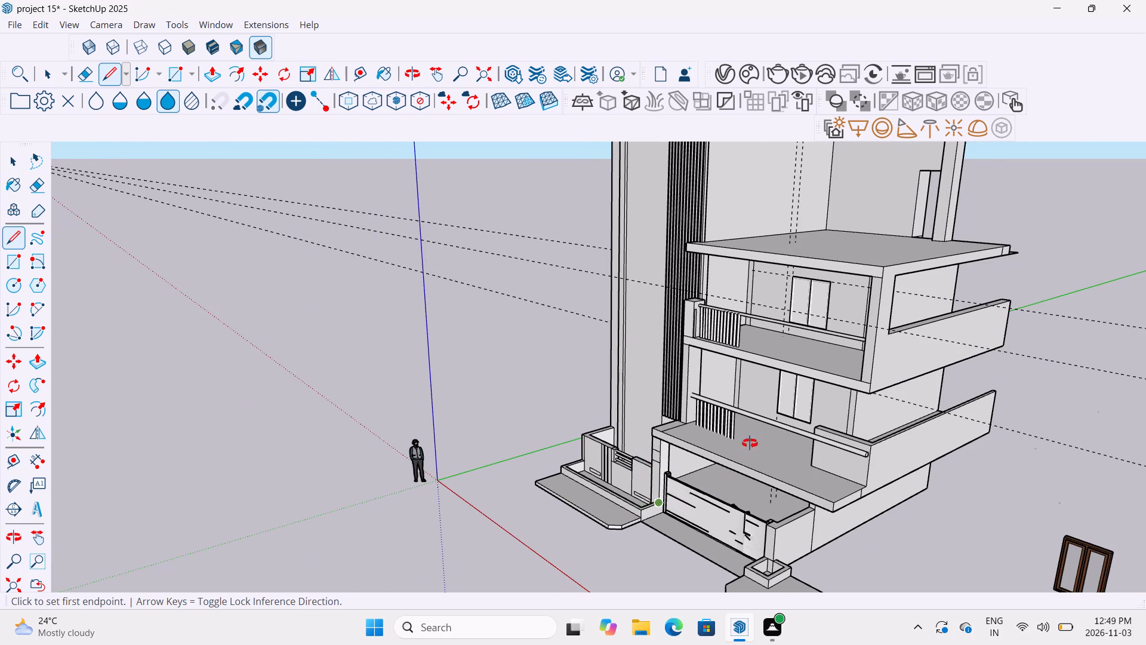
middle_click_drag(750, 443, 796, 413)
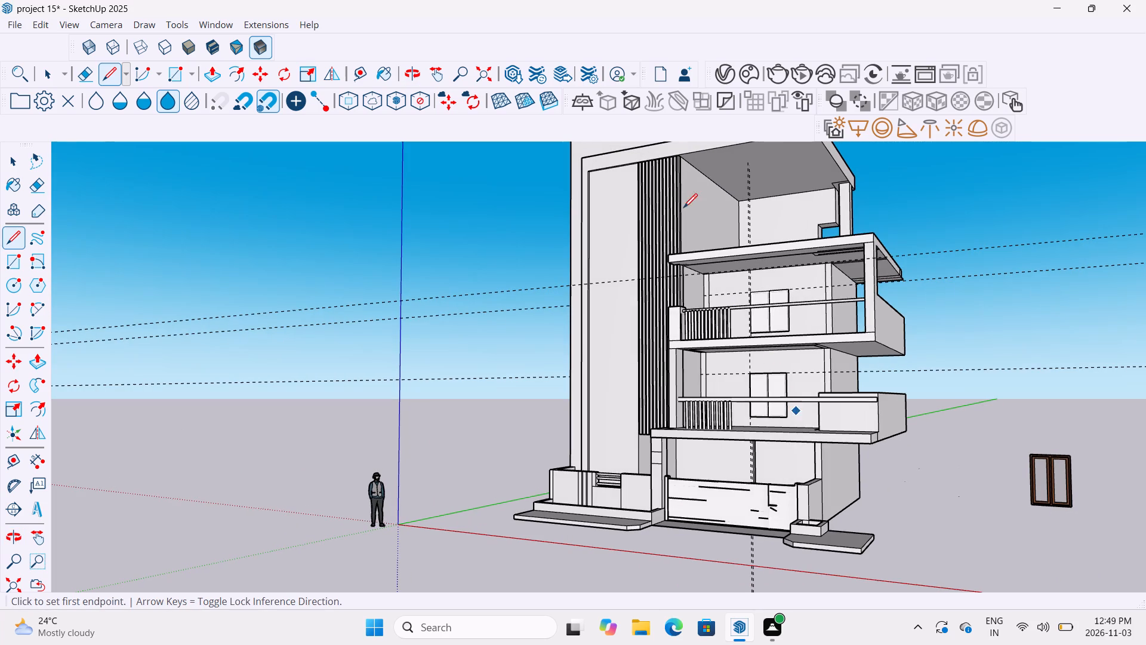
scroll(728, 470, "up", 5)
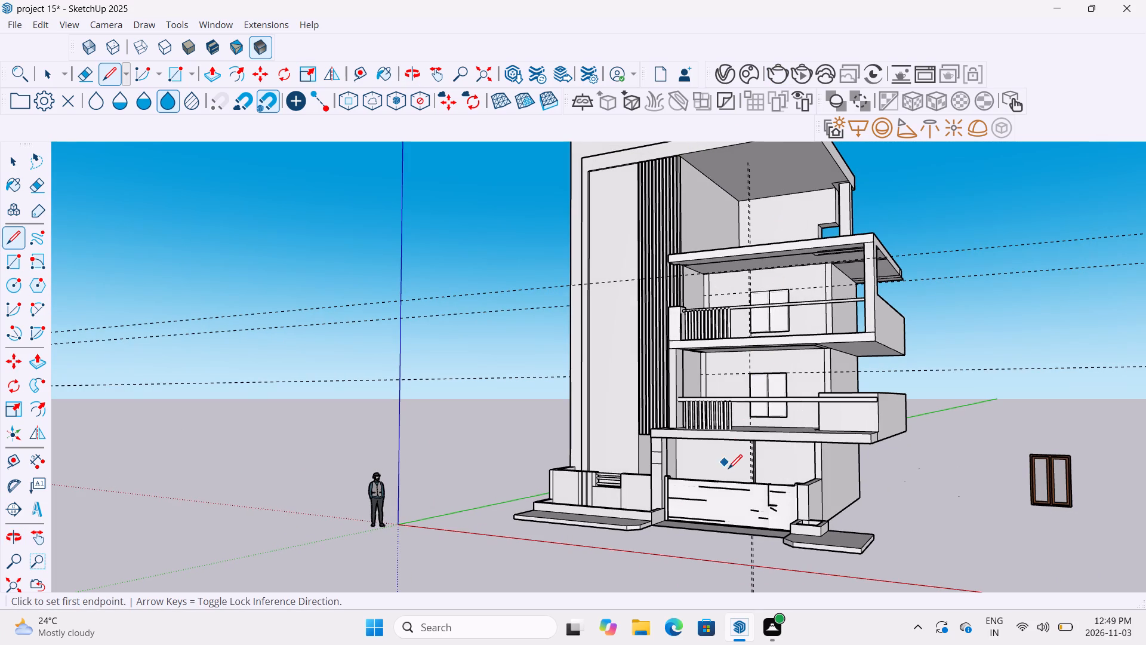
middle_click_drag(729, 490, 799, 451)
scroll(682, 456, "up", 9)
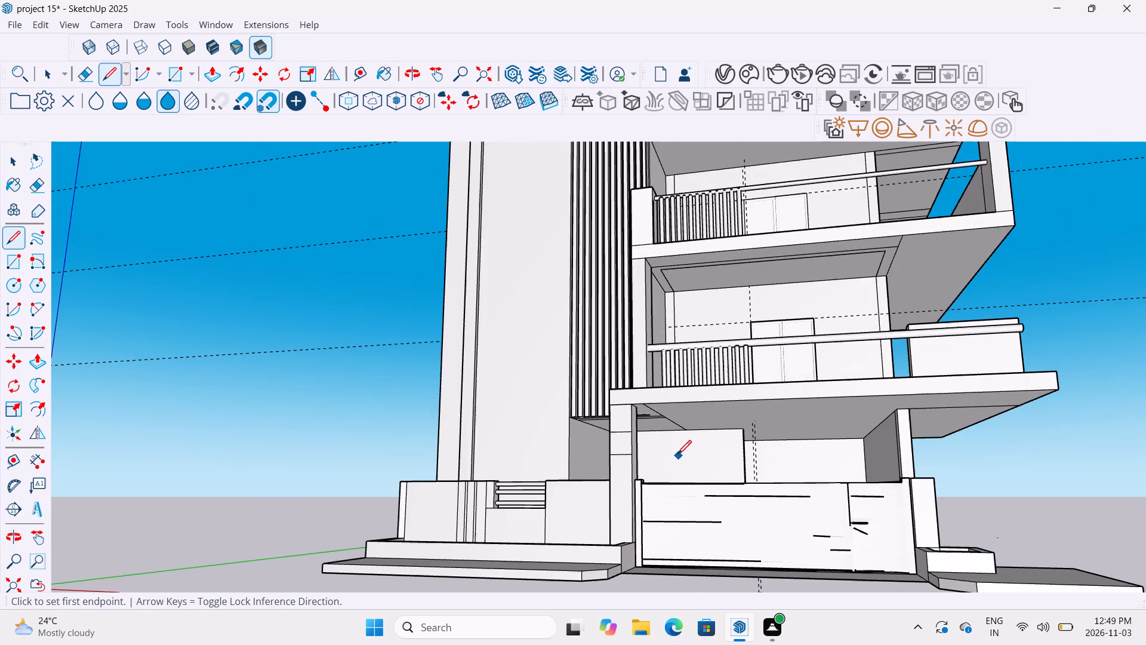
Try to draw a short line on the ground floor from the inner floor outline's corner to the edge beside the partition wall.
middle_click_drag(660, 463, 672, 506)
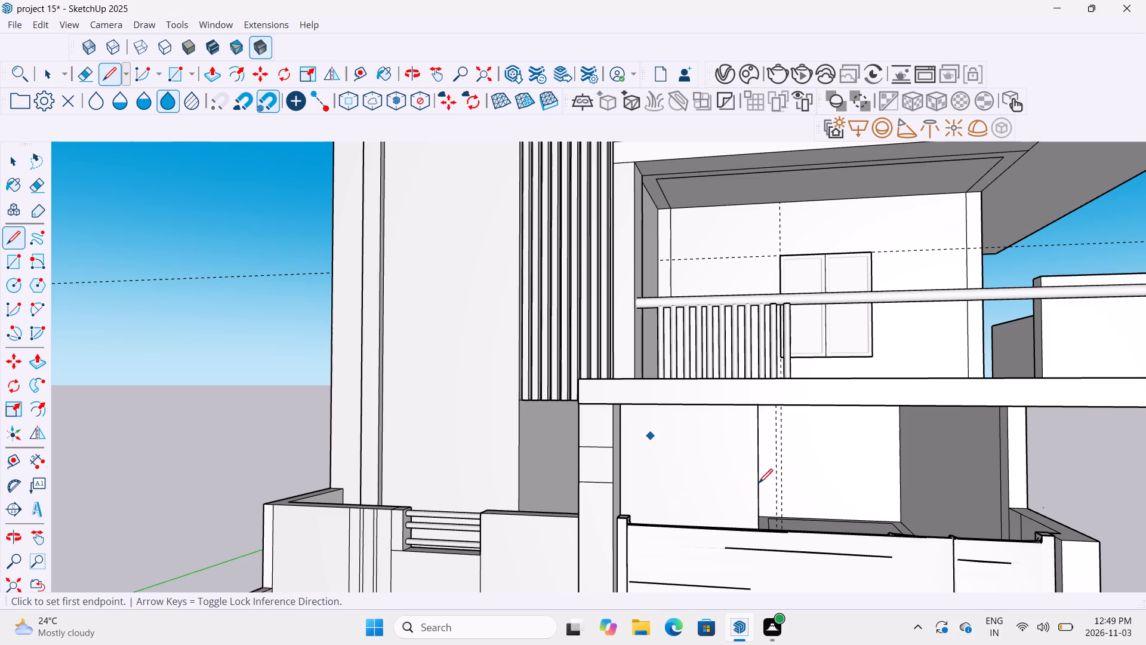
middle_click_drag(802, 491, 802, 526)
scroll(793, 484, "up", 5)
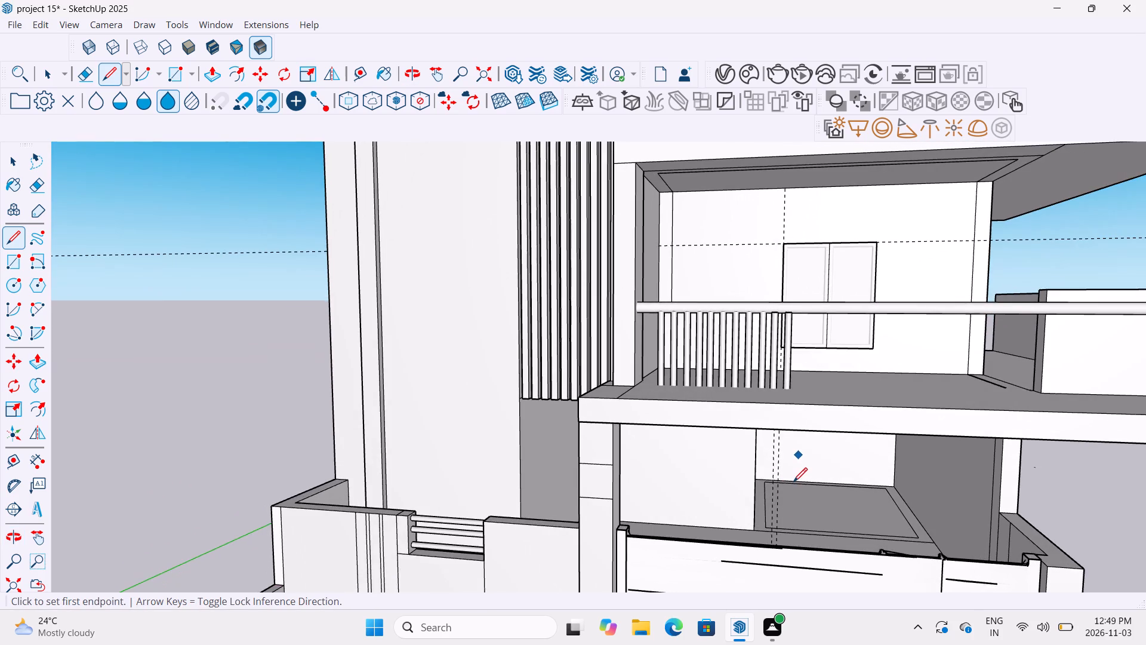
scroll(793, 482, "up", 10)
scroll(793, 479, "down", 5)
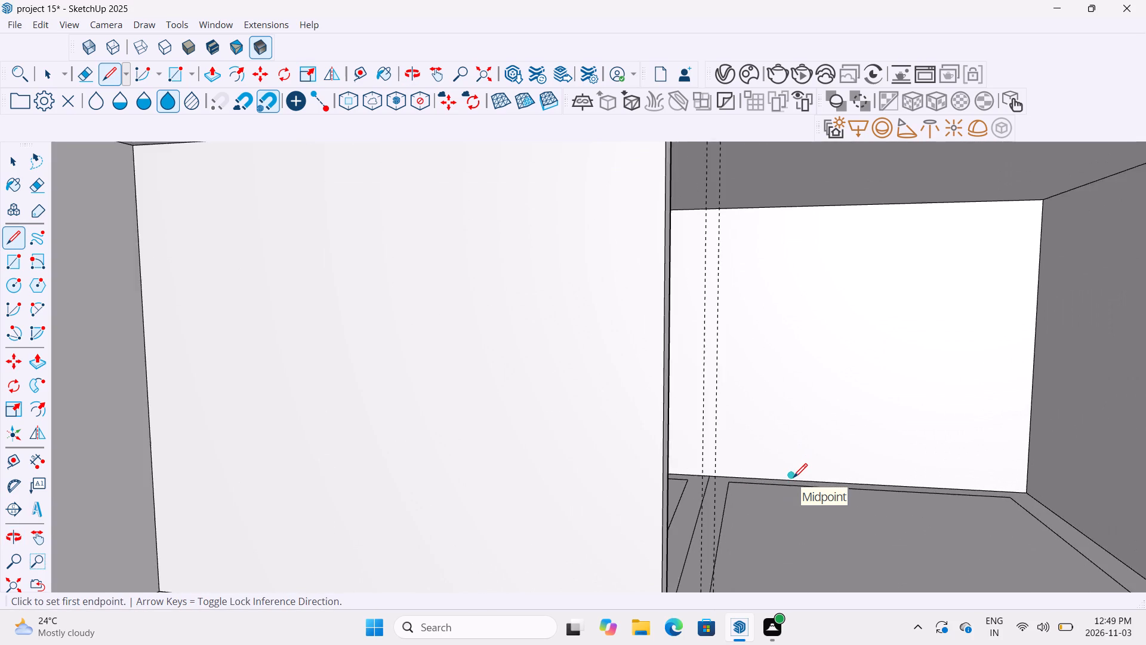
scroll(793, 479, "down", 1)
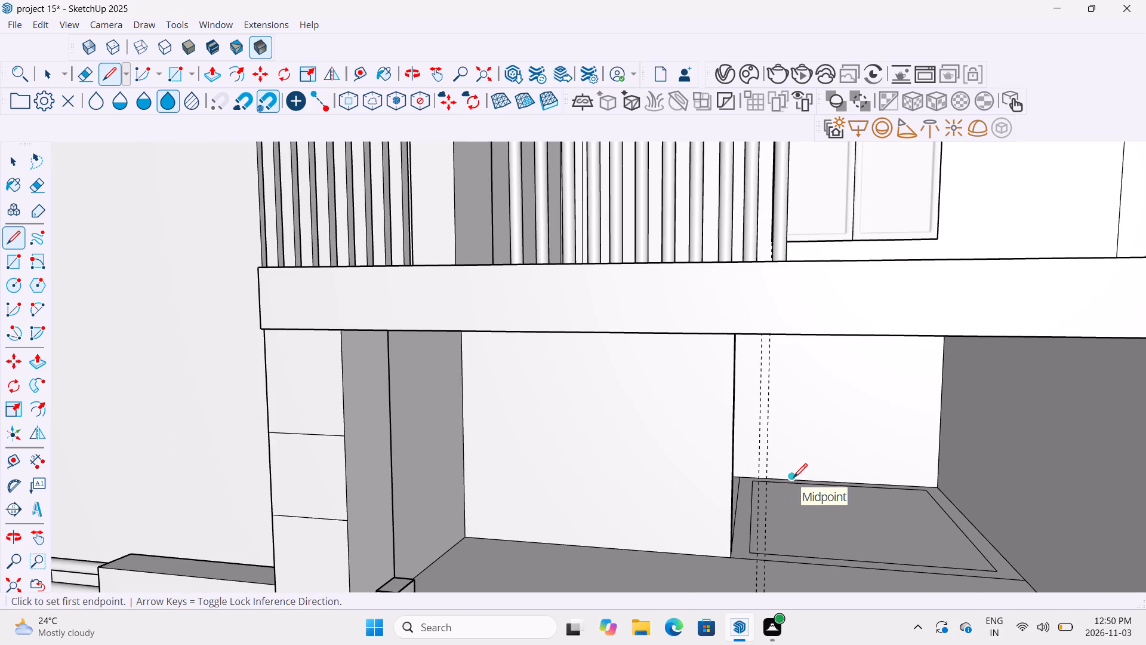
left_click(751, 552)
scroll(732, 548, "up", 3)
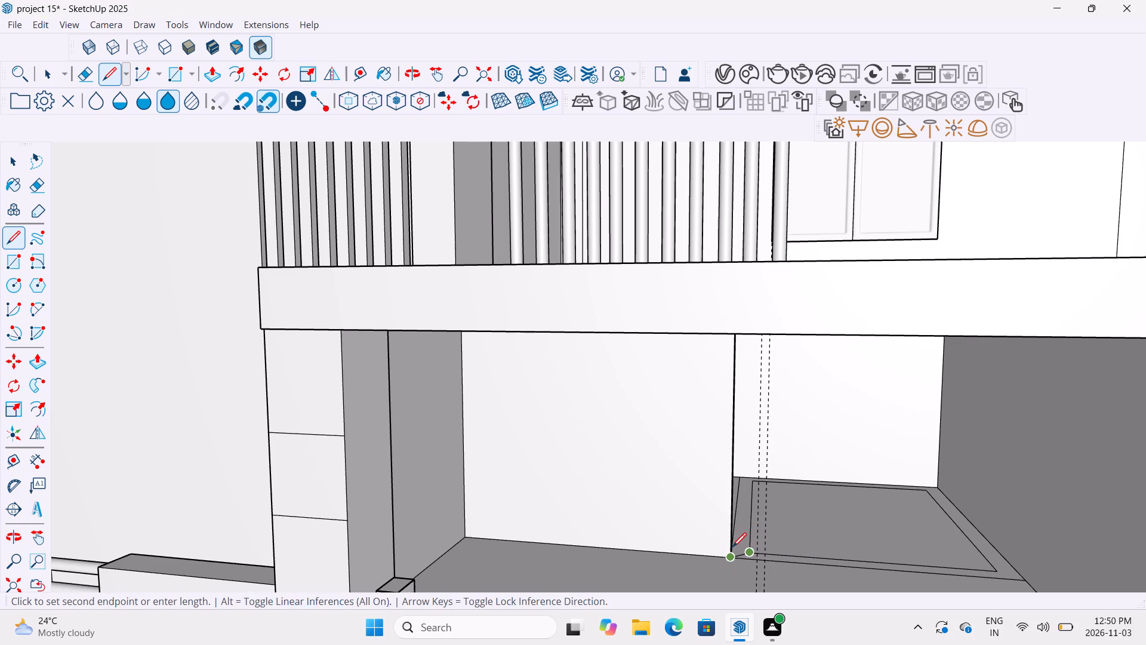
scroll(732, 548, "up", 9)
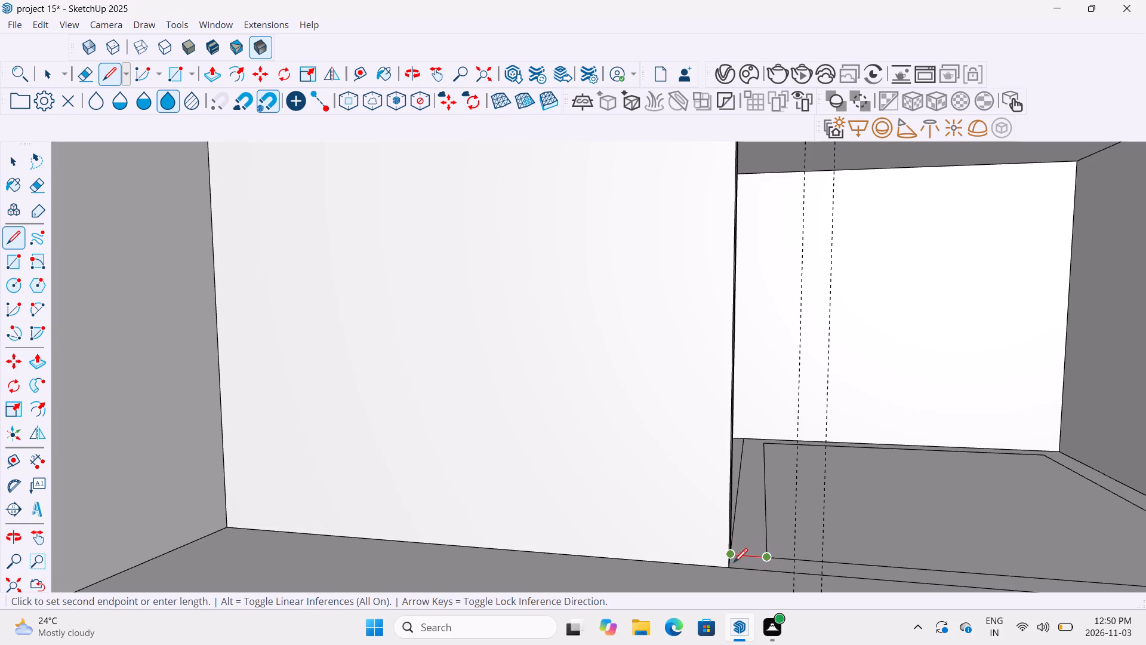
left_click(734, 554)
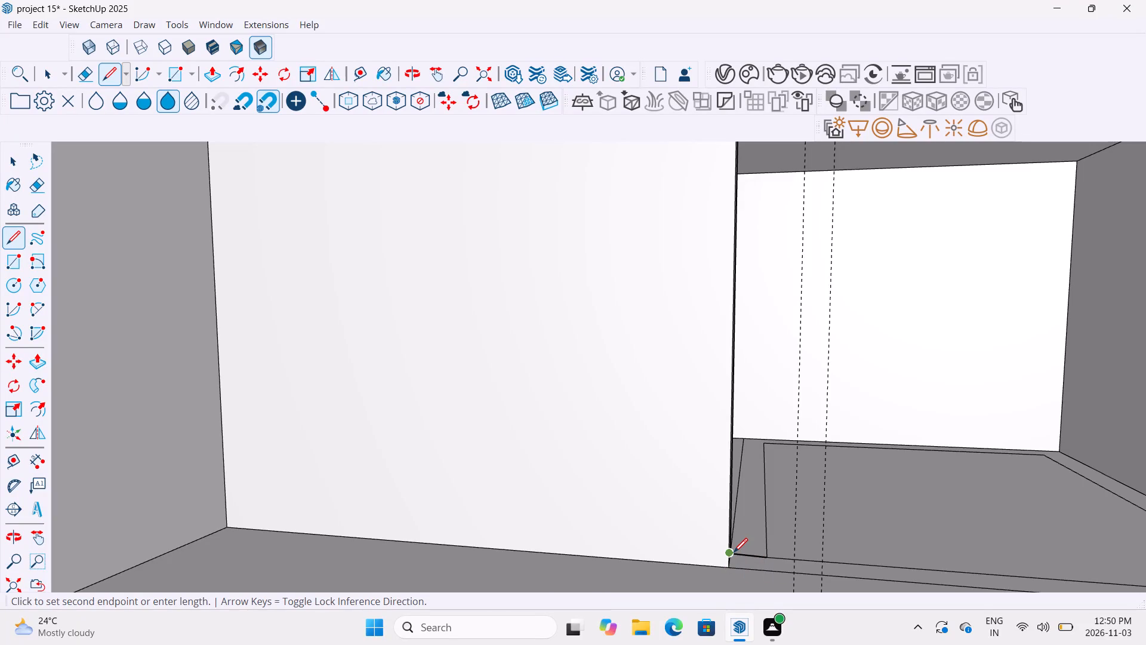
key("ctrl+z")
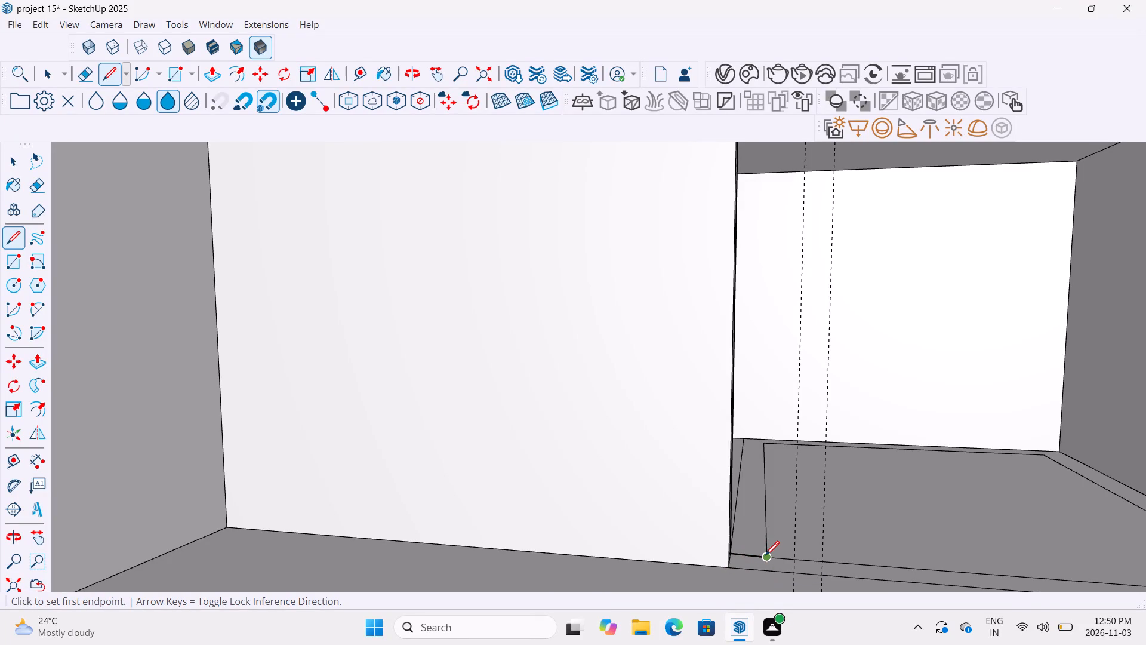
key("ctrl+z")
Draw a red-axis line across the ground floor from the edge beside the partition wall to the far side of the floor outline.
scroll(765, 557, "down", 5)
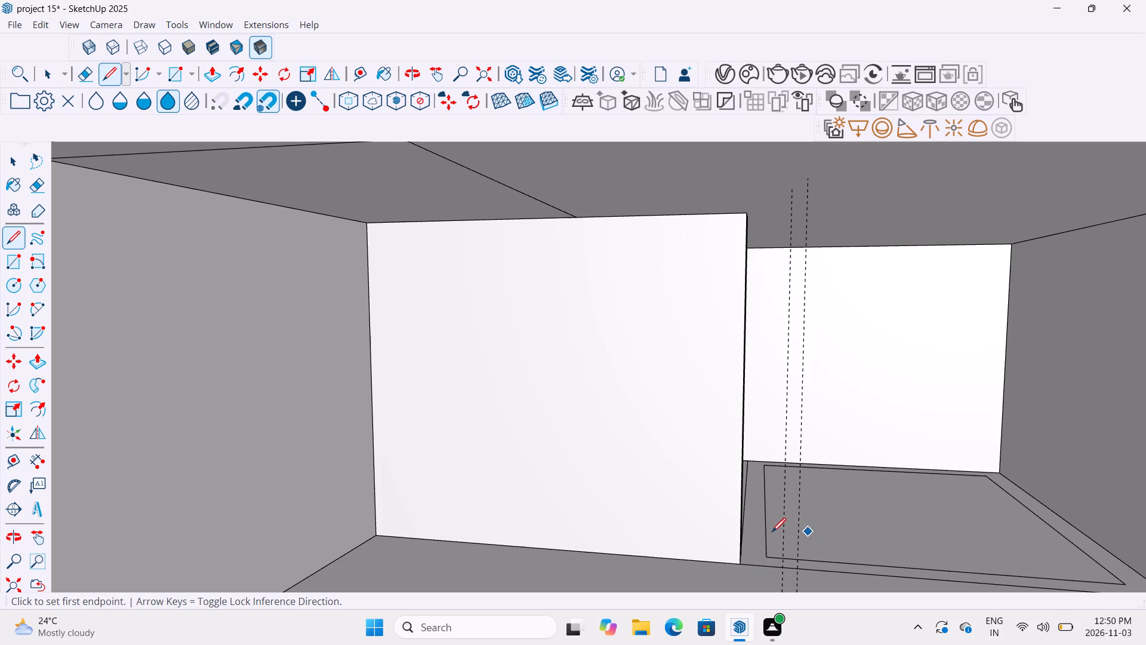
scroll(771, 533, "up", 5)
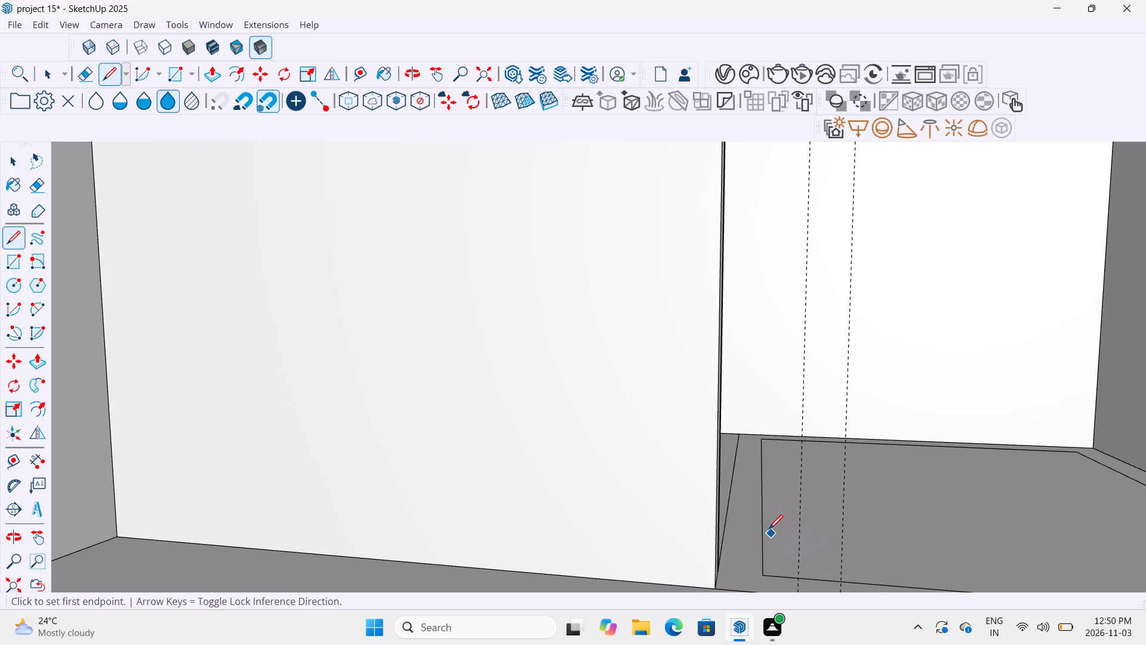
scroll(769, 530, "up", 3)
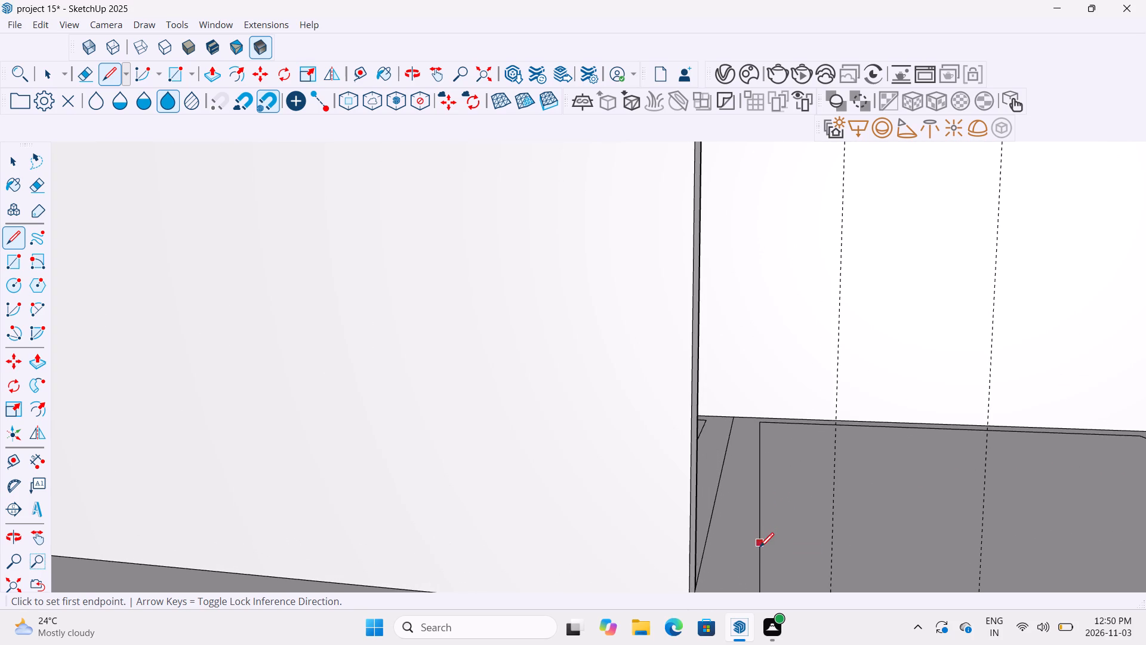
left_click(704, 549)
scroll(757, 549, "down", 9)
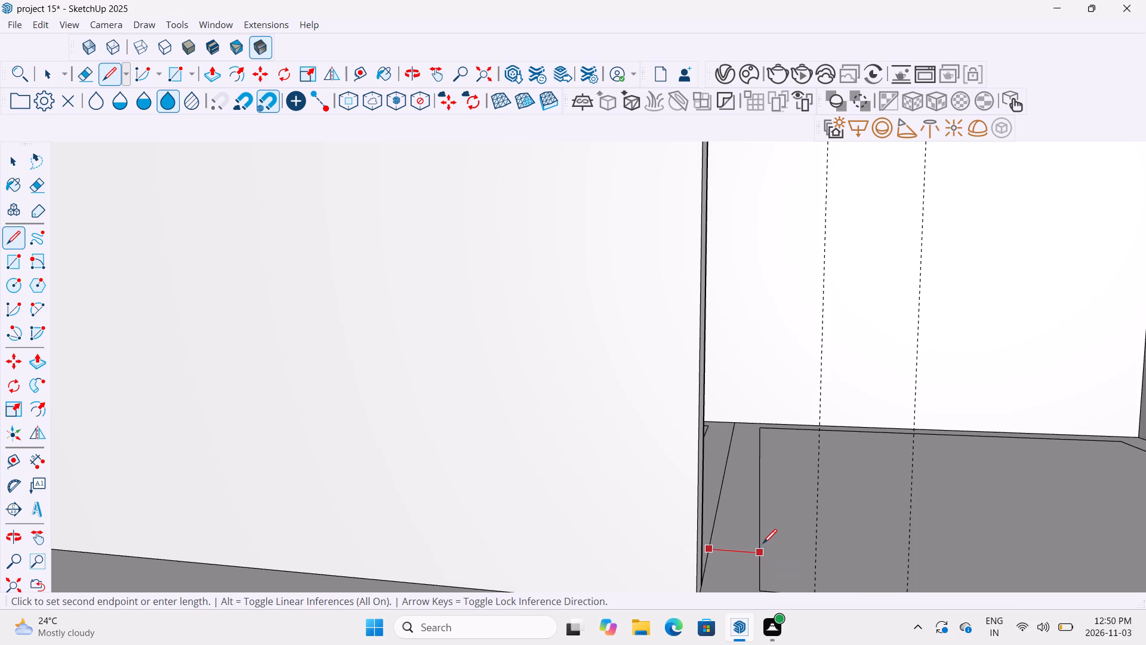
scroll(763, 545, "down", 5)
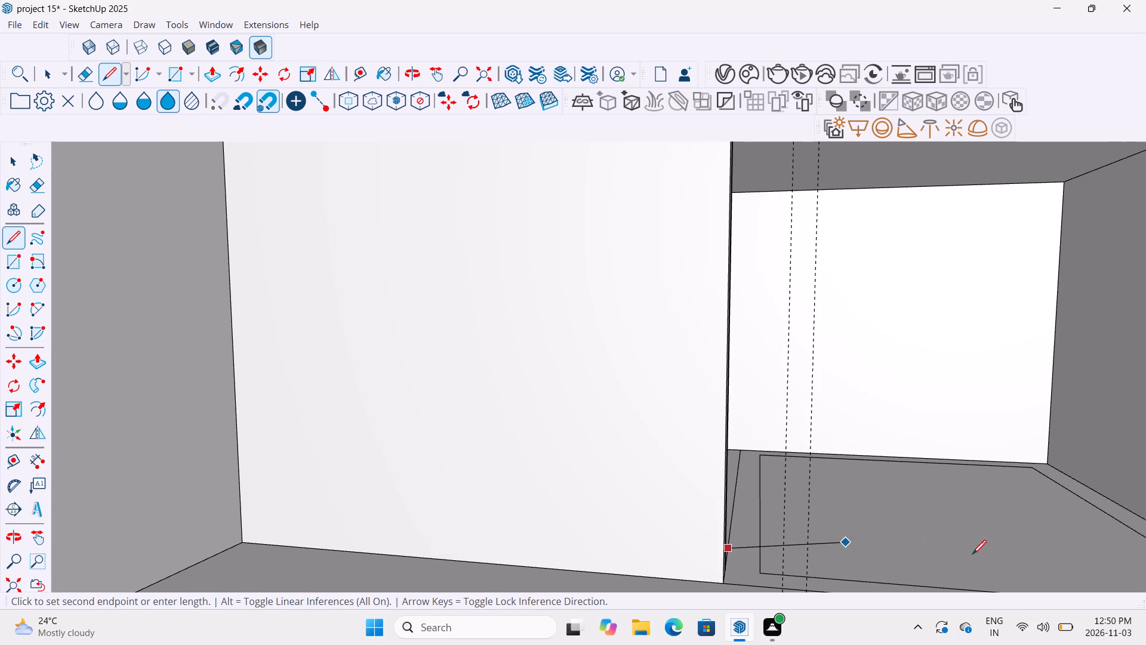
scroll(1022, 565, "down", 13)
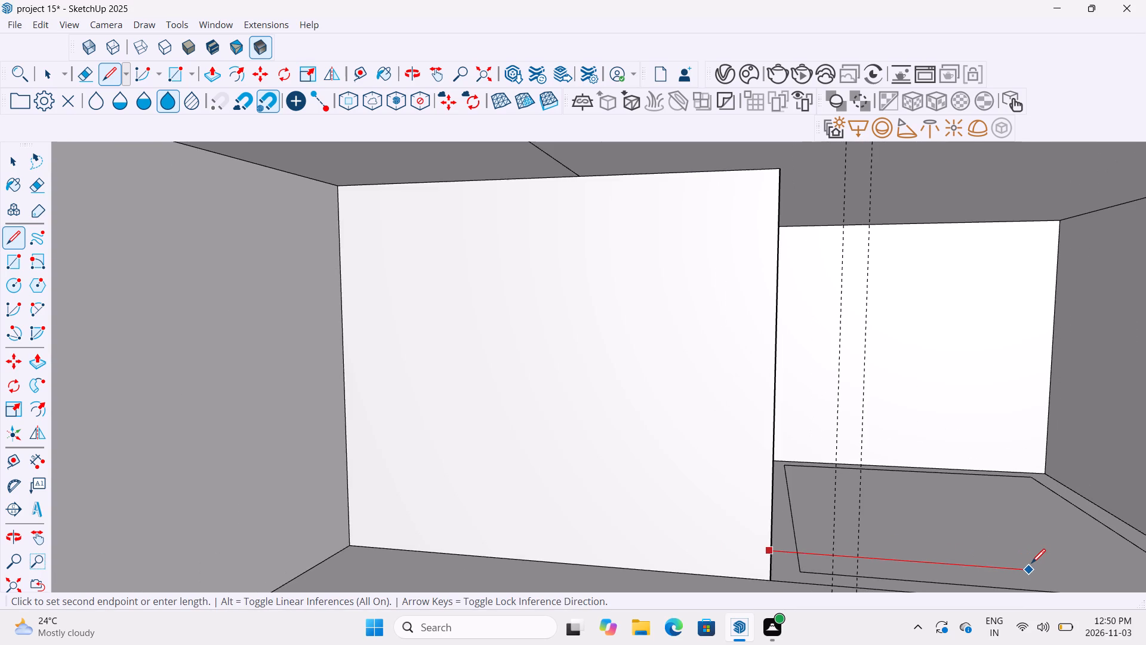
scroll(1031, 564, "down", 5)
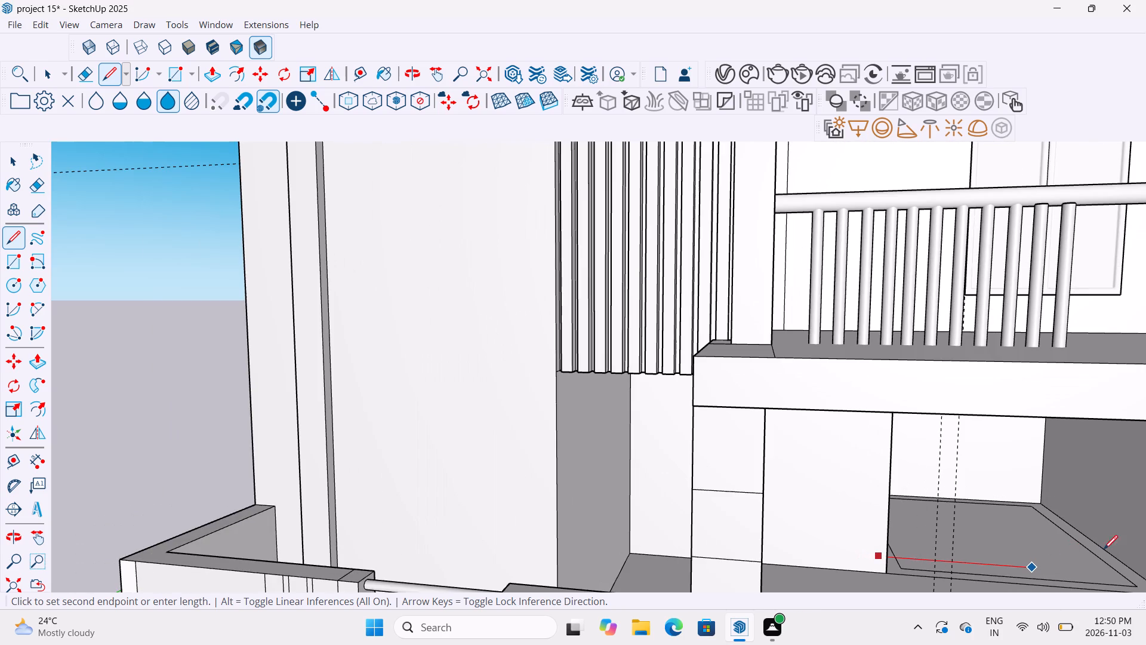
left_click(1135, 578)
middle_click_drag(979, 583, 774, 591)
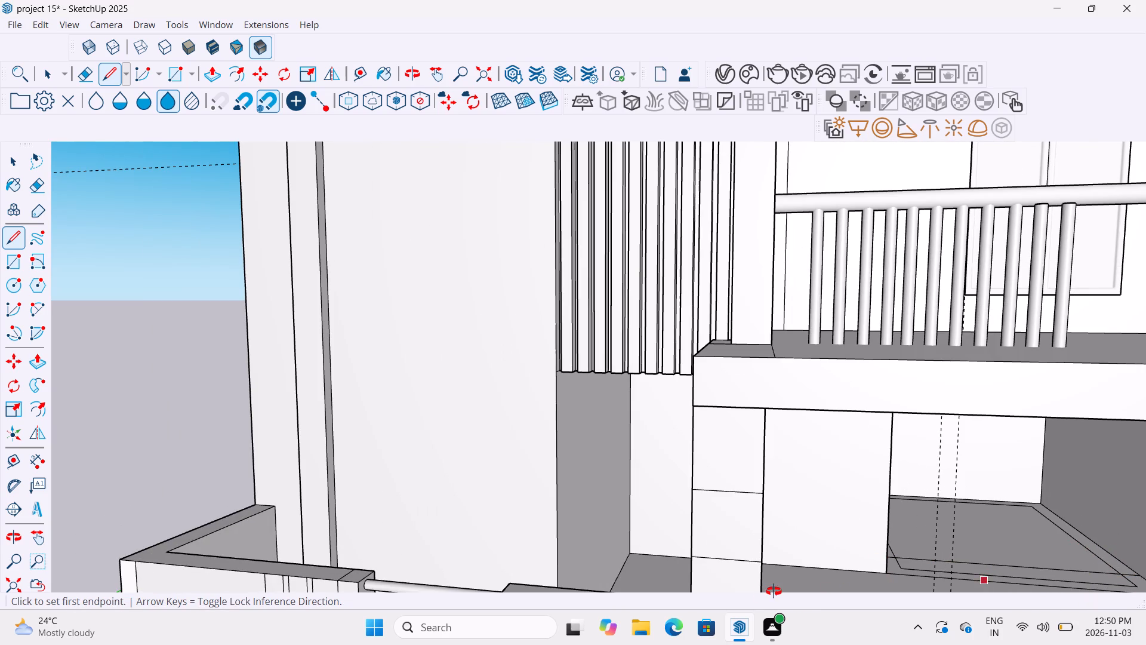
middle_click_drag(774, 591, 755, 588)
key("Escape")
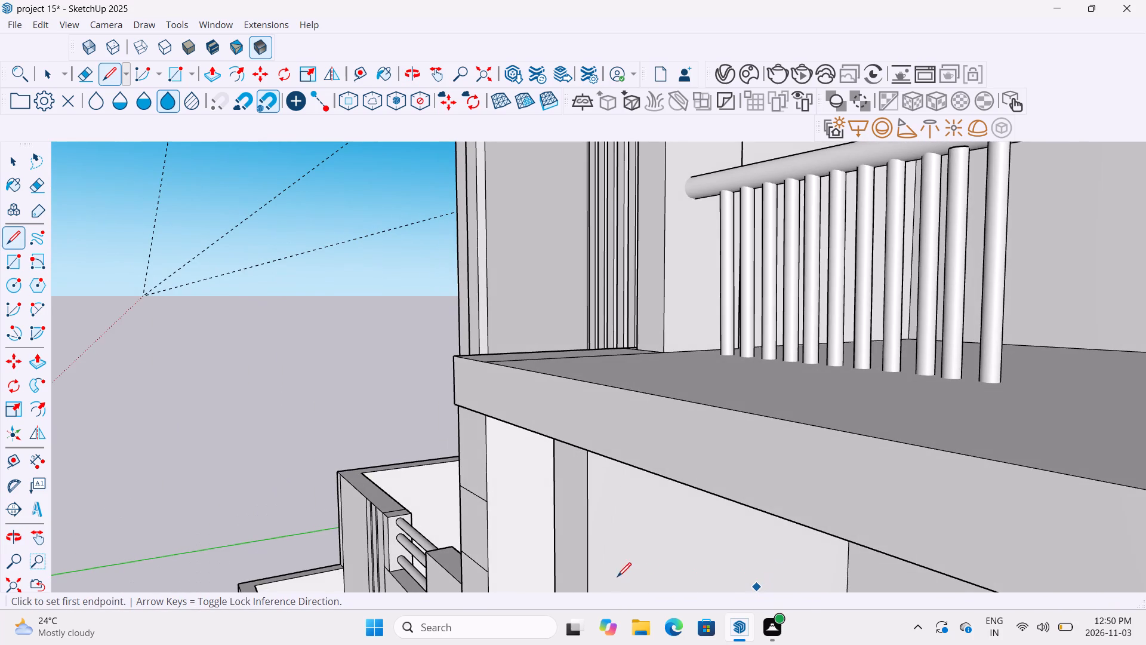
Examine the whole house from outside, and the ground-floor room's floor lines behind the gate.
scroll(625, 570, "down", 5)
scroll(639, 555, "down", 20)
scroll(575, 514, "down", 2)
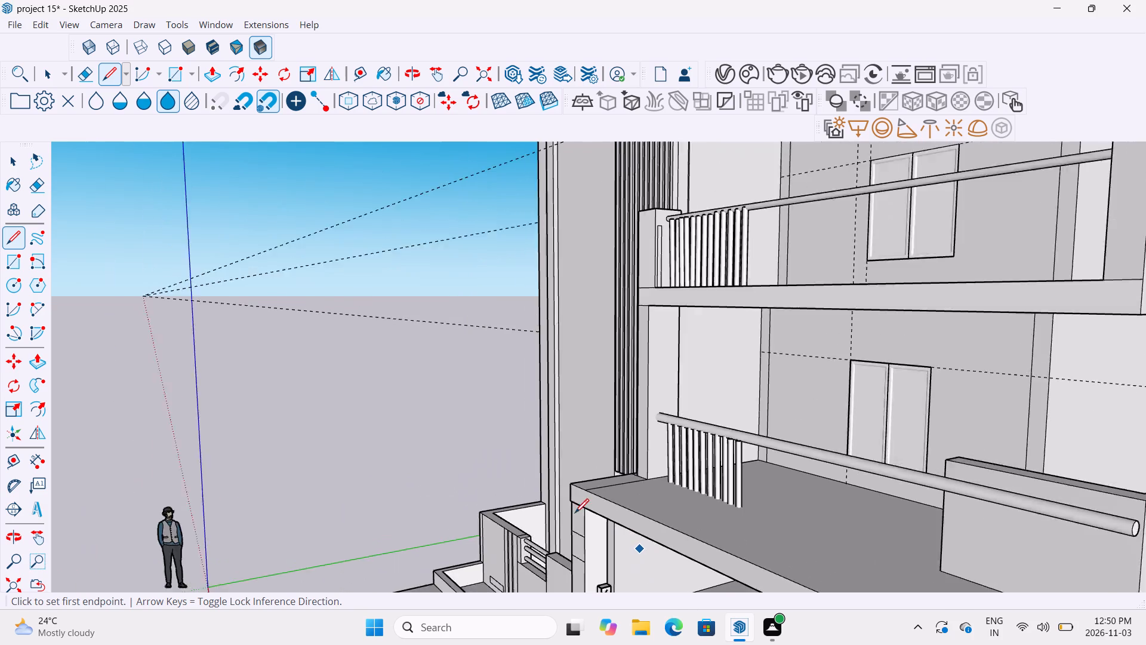
scroll(575, 514, "down", 20)
scroll(575, 514, "down", 11)
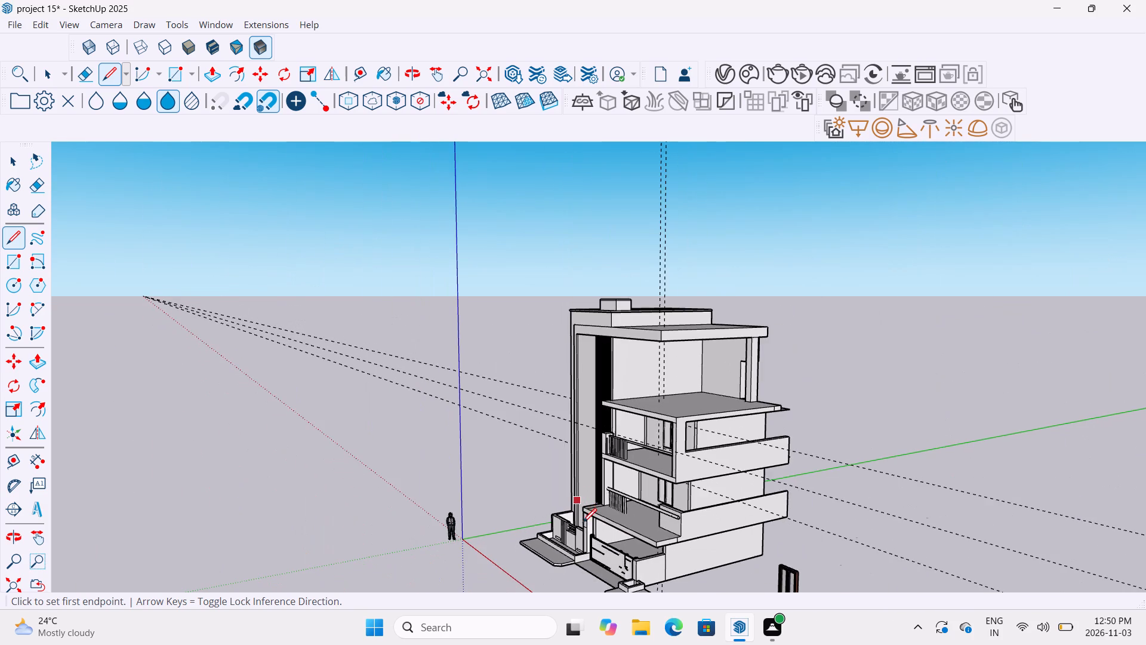
scroll(606, 554, "up", 14)
scroll(606, 548, "up", 10)
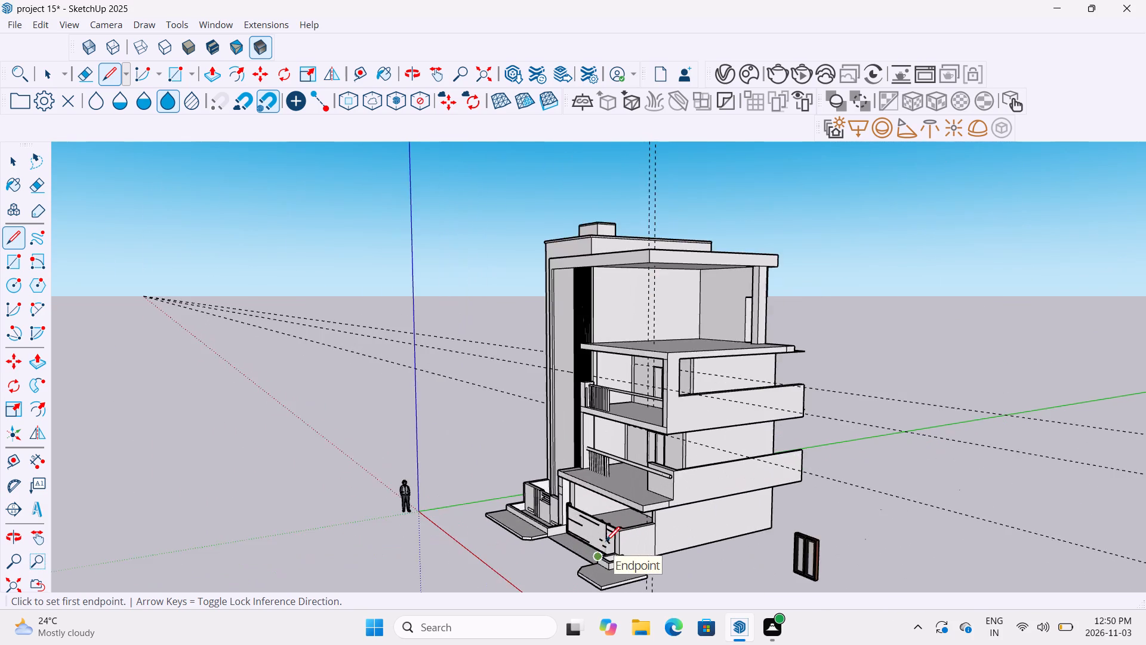
scroll(606, 542, "up", 9)
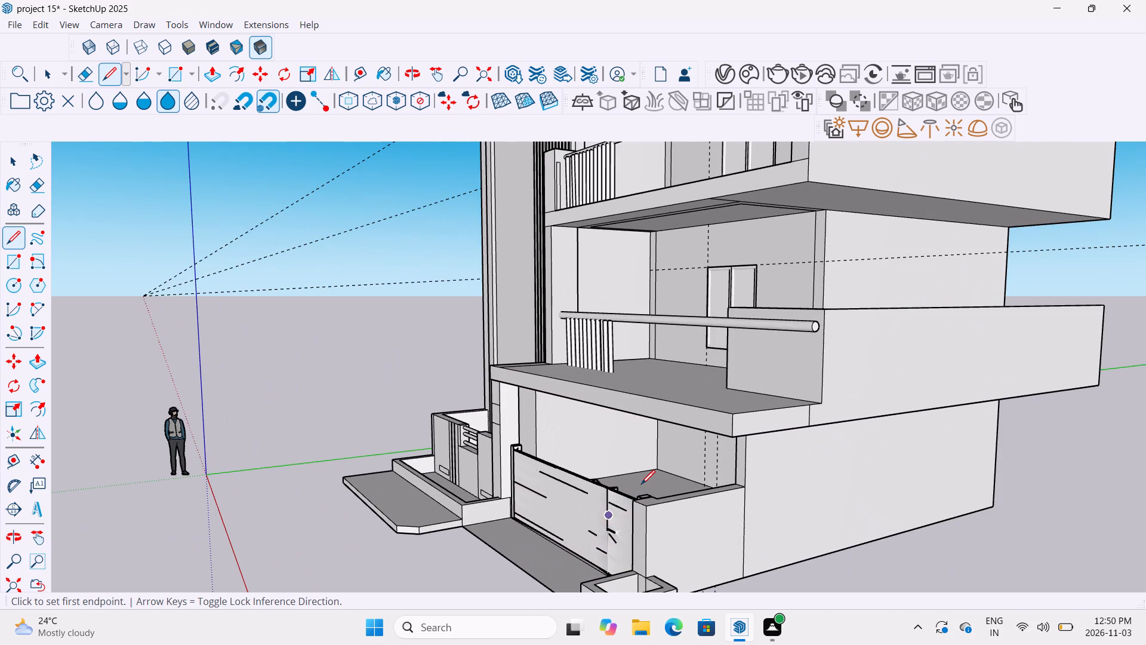
scroll(641, 486, "up", 5)
middle_click_drag(666, 478, 778, 460)
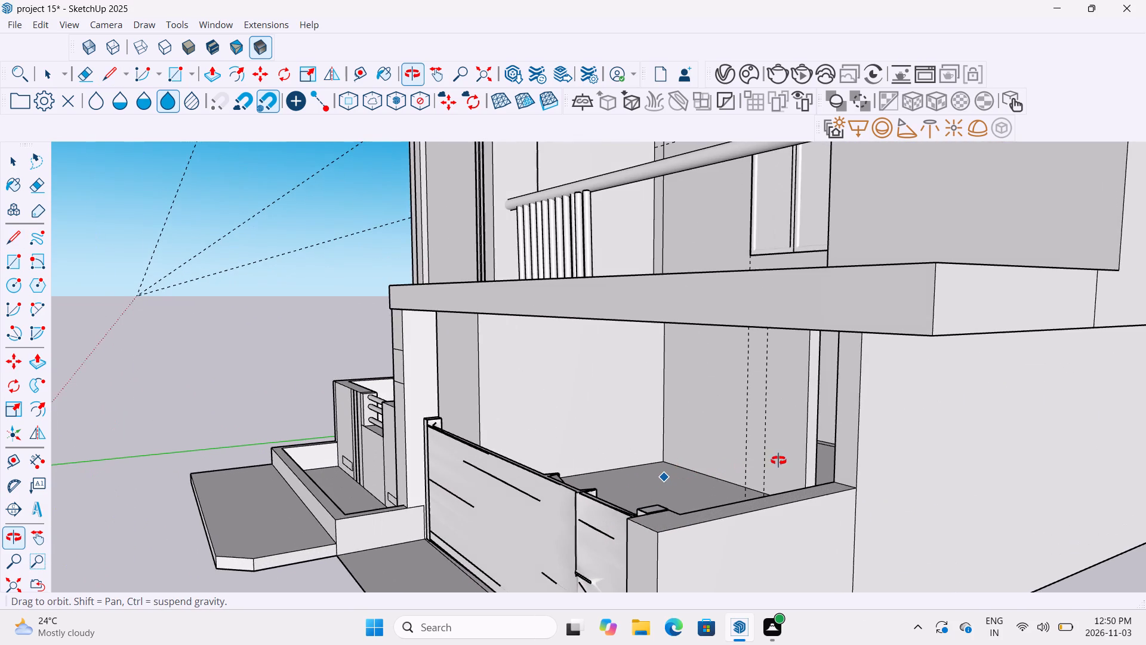
middle_click_drag(778, 460, 780, 460)
middle_click_drag(807, 455, 816, 521)
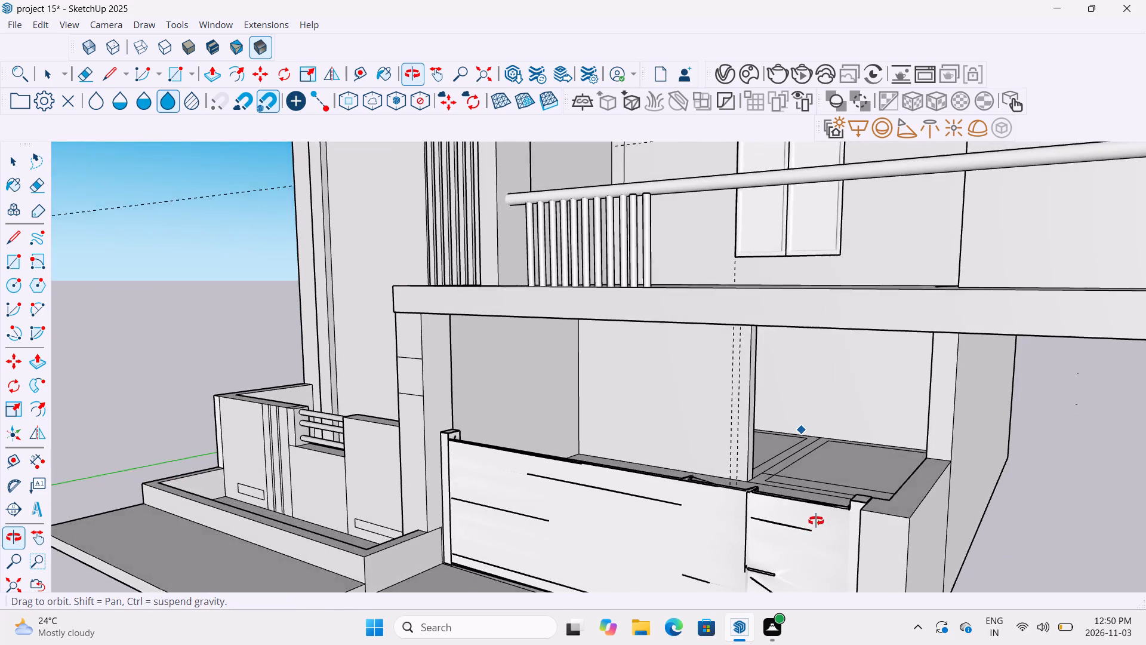
Draw a second line across the ground-floor room's floor, parallel to the existing cross line, to mark a wall-width strip beside the partition wall.
middle_click_drag(816, 521, 816, 521)
scroll(796, 449, "up", 5)
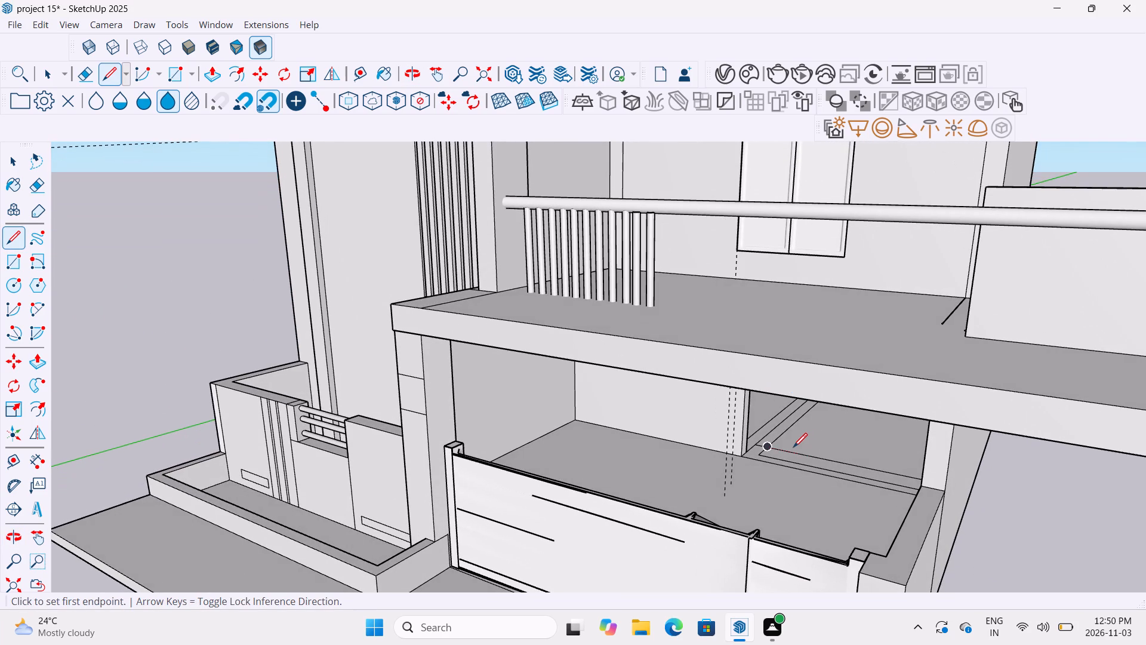
scroll(777, 450, "up", 4)
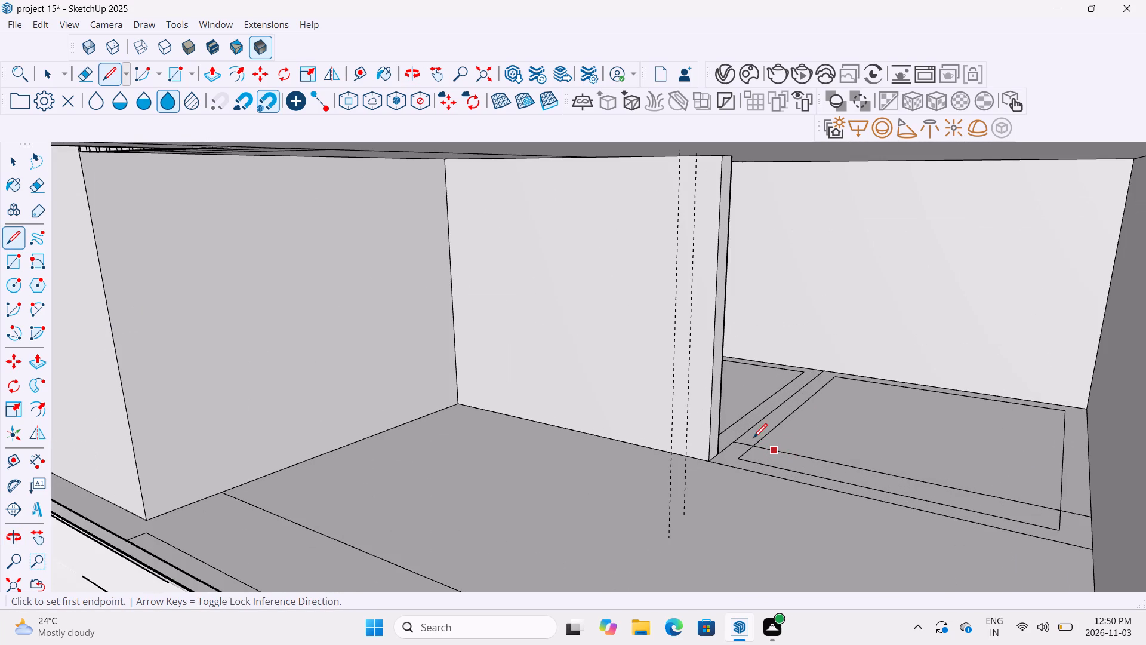
left_click(750, 430)
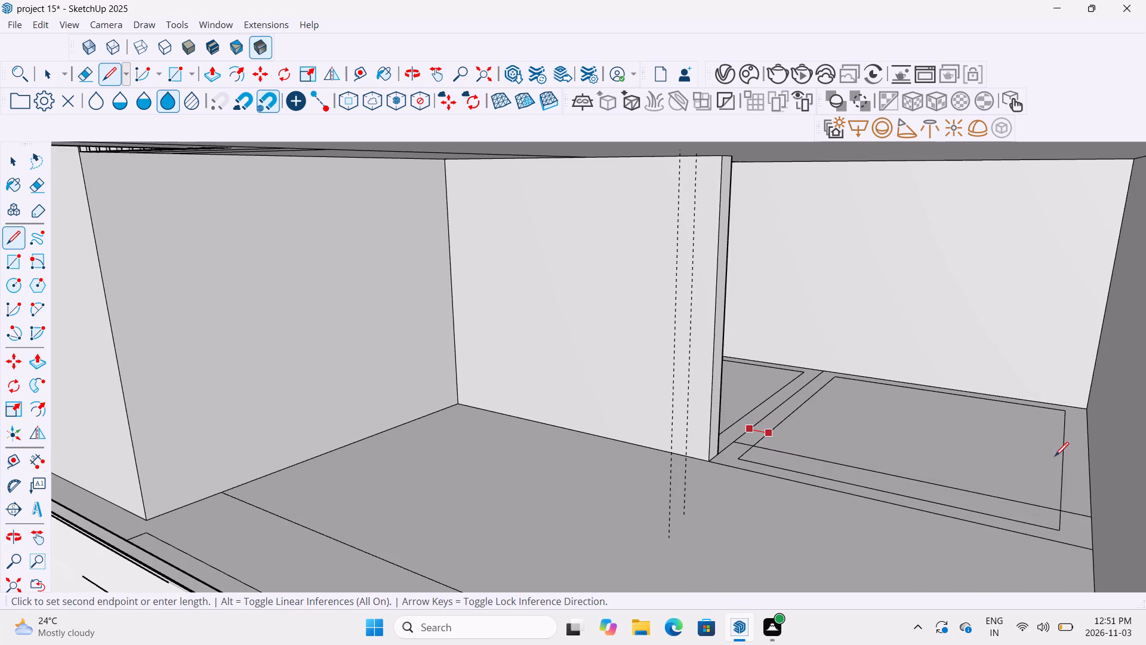
left_click(1090, 499)
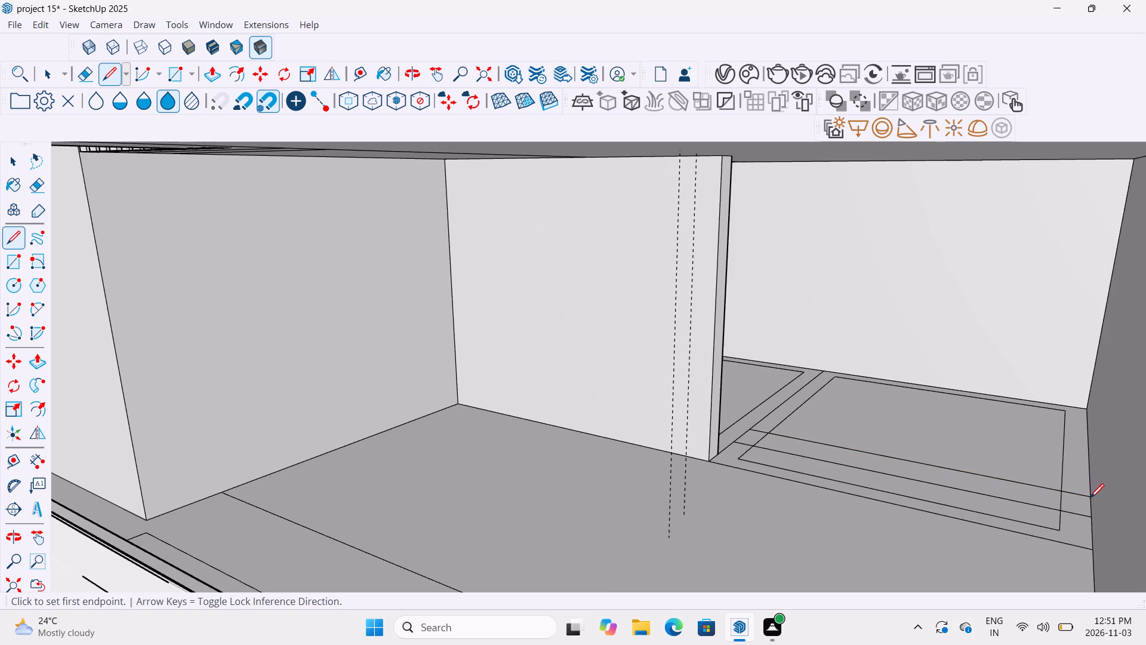
Erase the short inner-outline segments that cross the strip between the two floor lines at both of its ends.
left_click(76, 72)
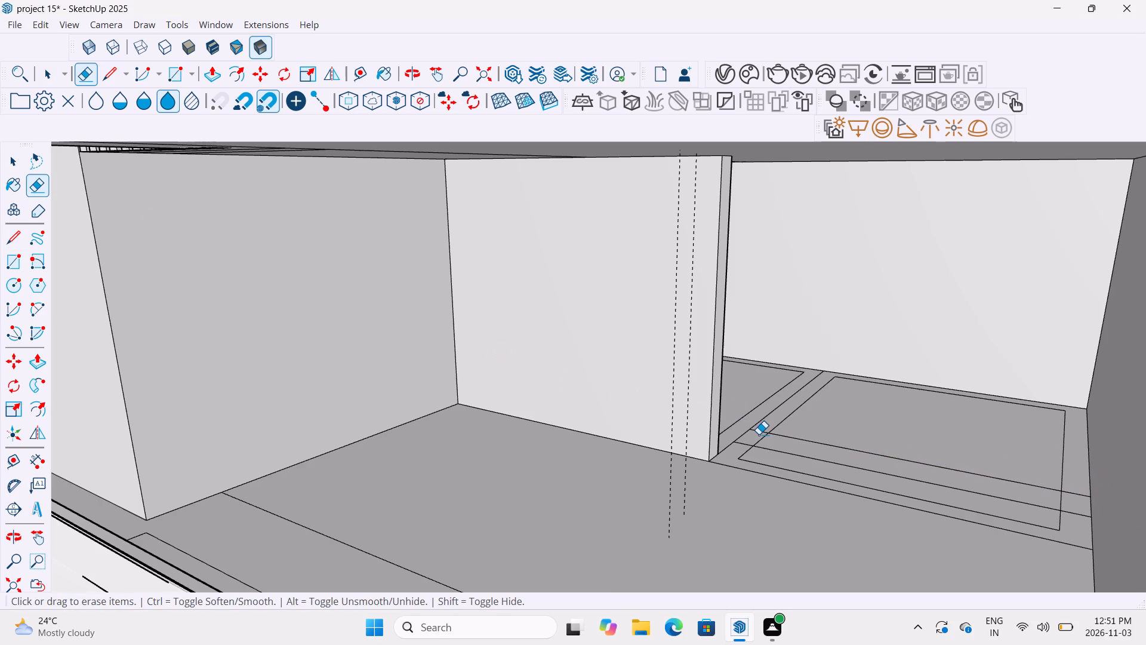
scroll(759, 434, "up", 5)
left_click_drag(757, 435, 774, 441)
scroll(777, 443, "down", 7)
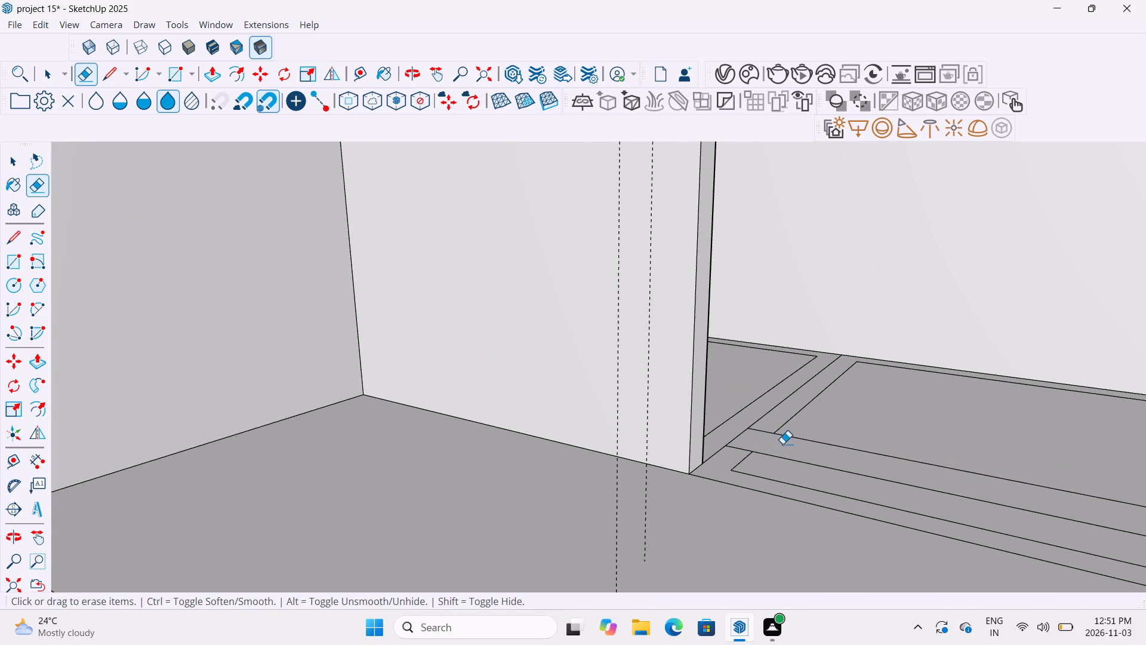
left_click_drag(1043, 502, 1056, 500)
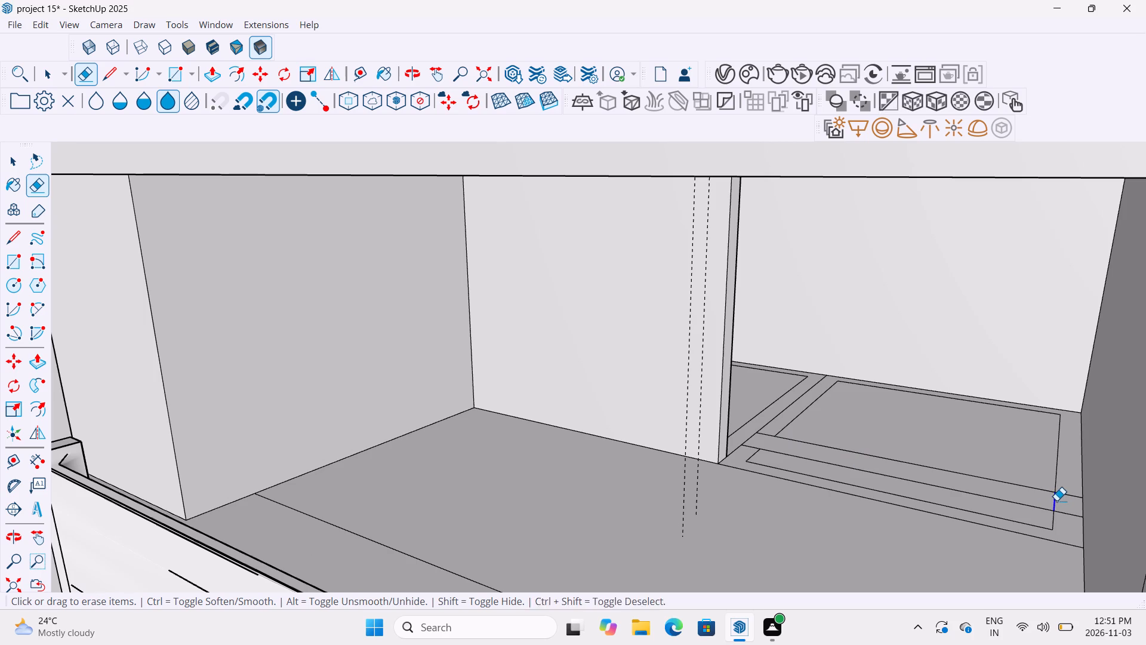
Push/Pull the floor strip up to the underside of the slab to form a wall across the room.
left_click(204, 75)
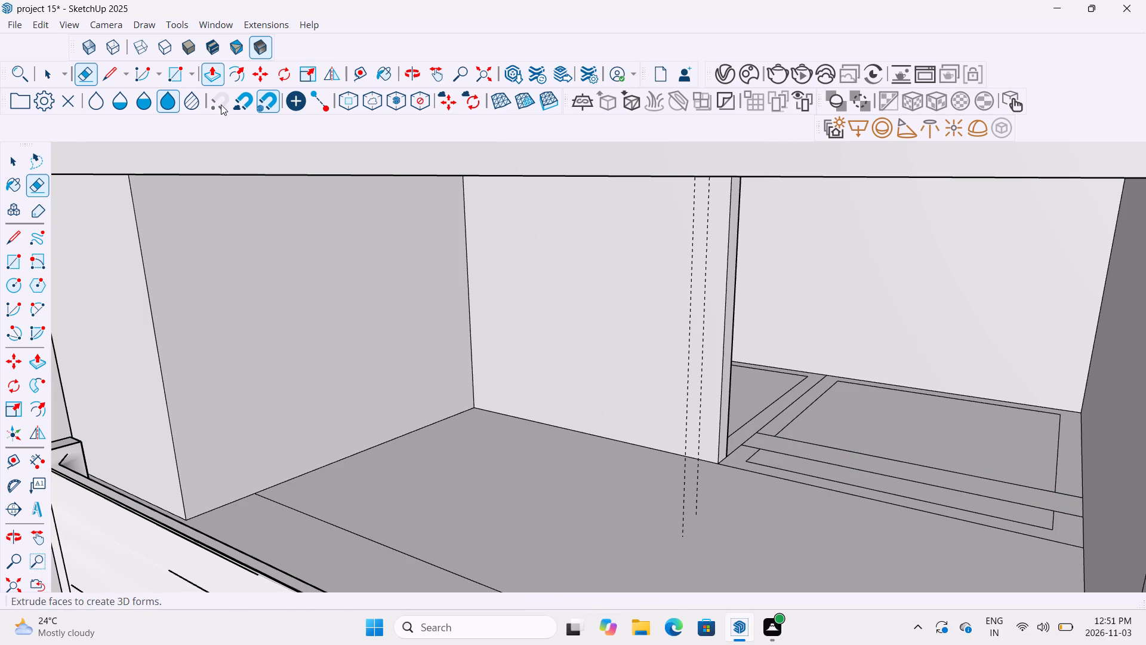
left_click(774, 438)
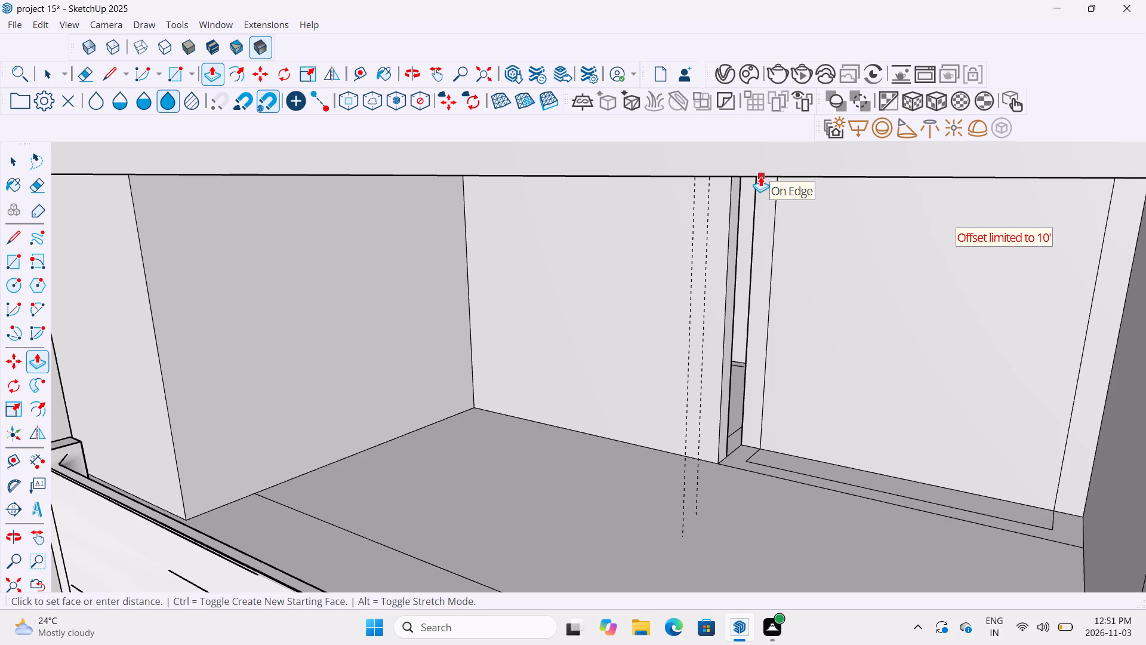
left_click(768, 160)
Pull the new wall's narrow face beside the partition wall forward until it is flush with the partition wall's front face.
left_click(763, 188)
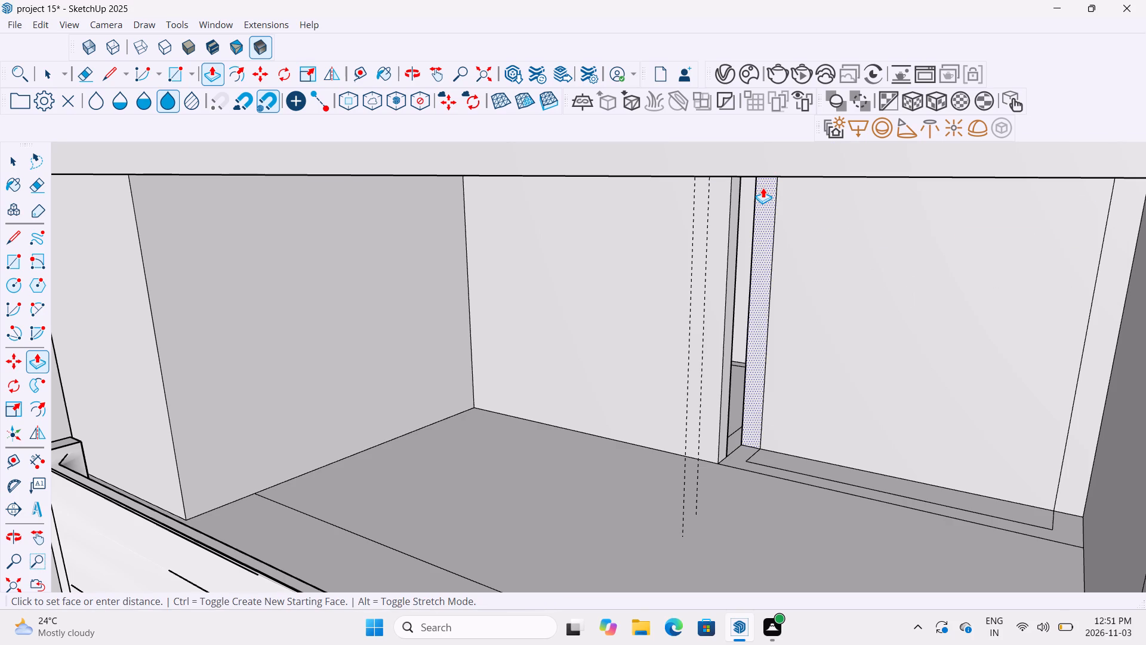
left_click(725, 219)
Examine the ground-floor room's walls and floor behind the gate from several angles.
middle_click_drag(600, 312, 676, 305)
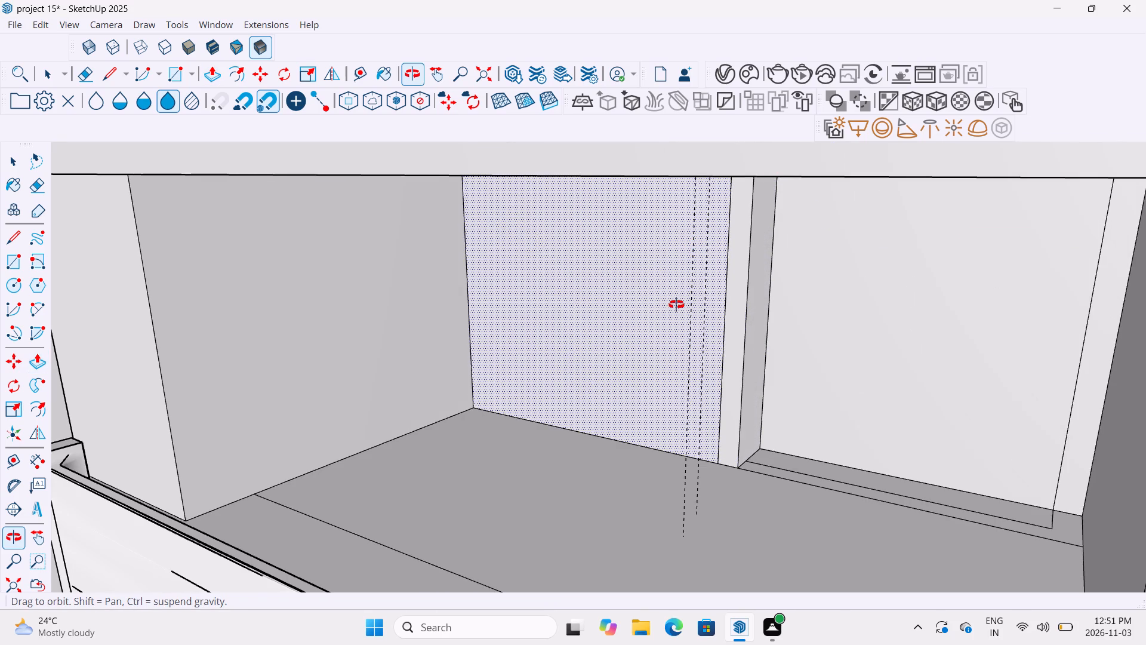
middle_click_drag(676, 305, 721, 291)
scroll(721, 291, "down", 3)
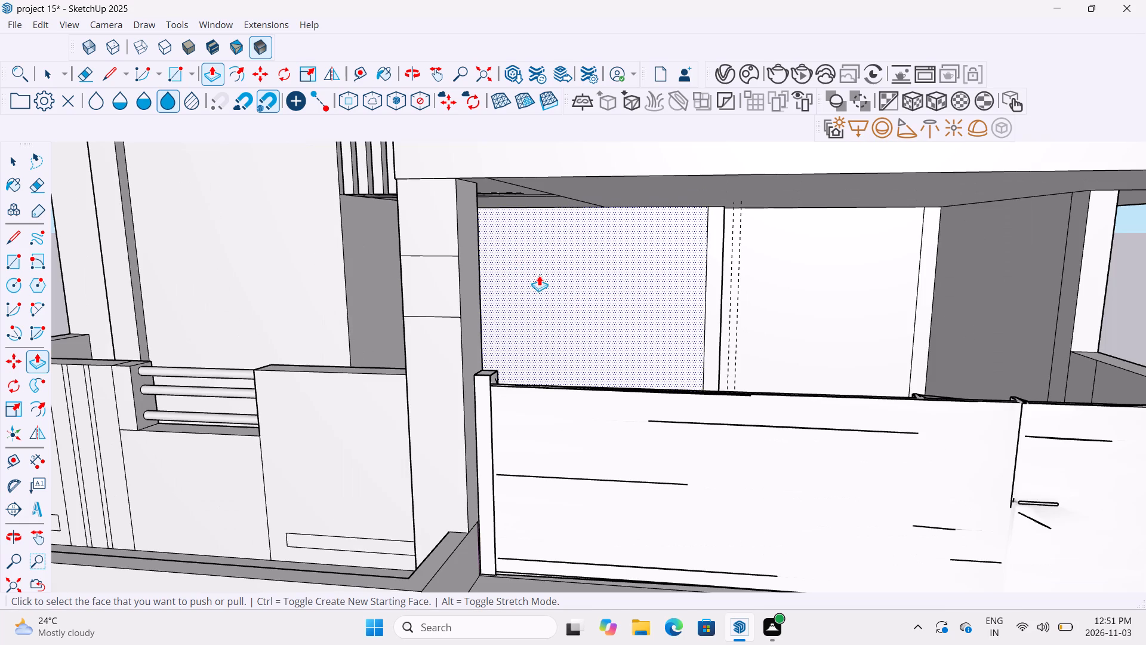
middle_click_drag(542, 275, 548, 363)
middle_click_drag(550, 340, 548, 337)
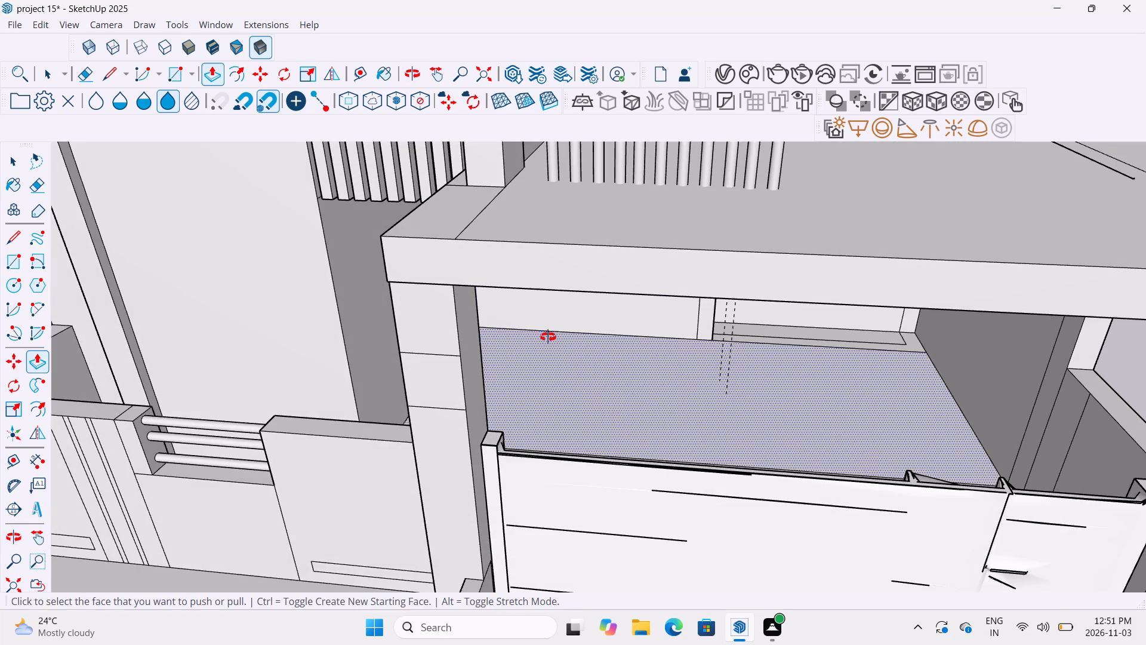
middle_click_drag(548, 337, 544, 313)
scroll(544, 313, "up", 4)
middle_click_drag(544, 313, 545, 298)
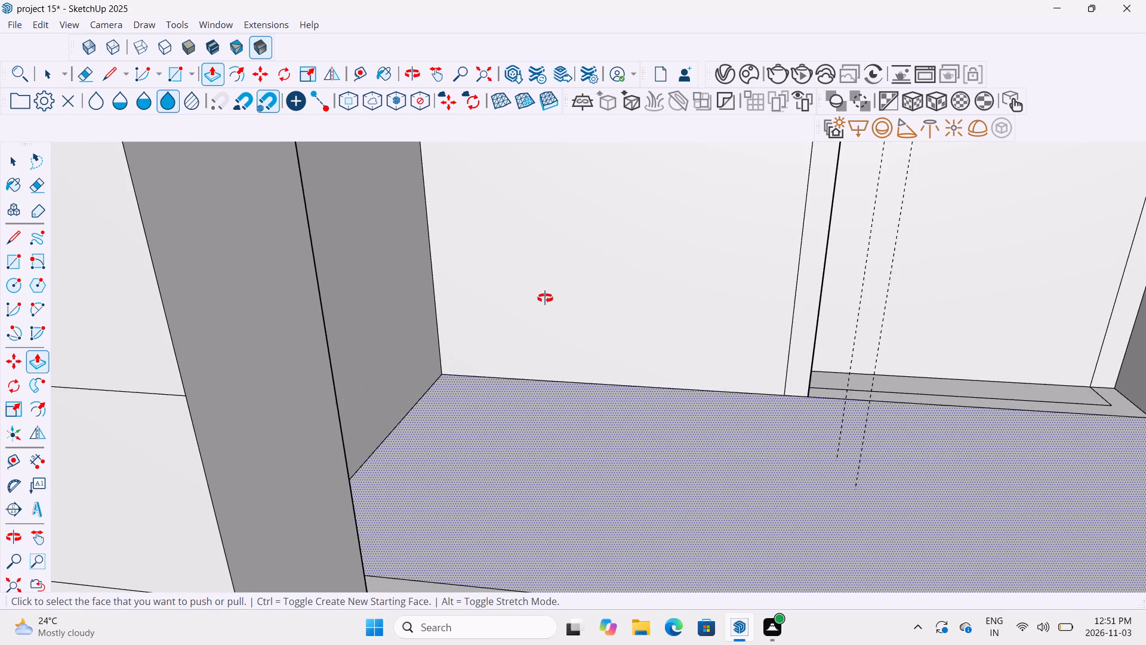
middle_click_drag(545, 298, 546, 293)
scroll(546, 293, "down", 6)
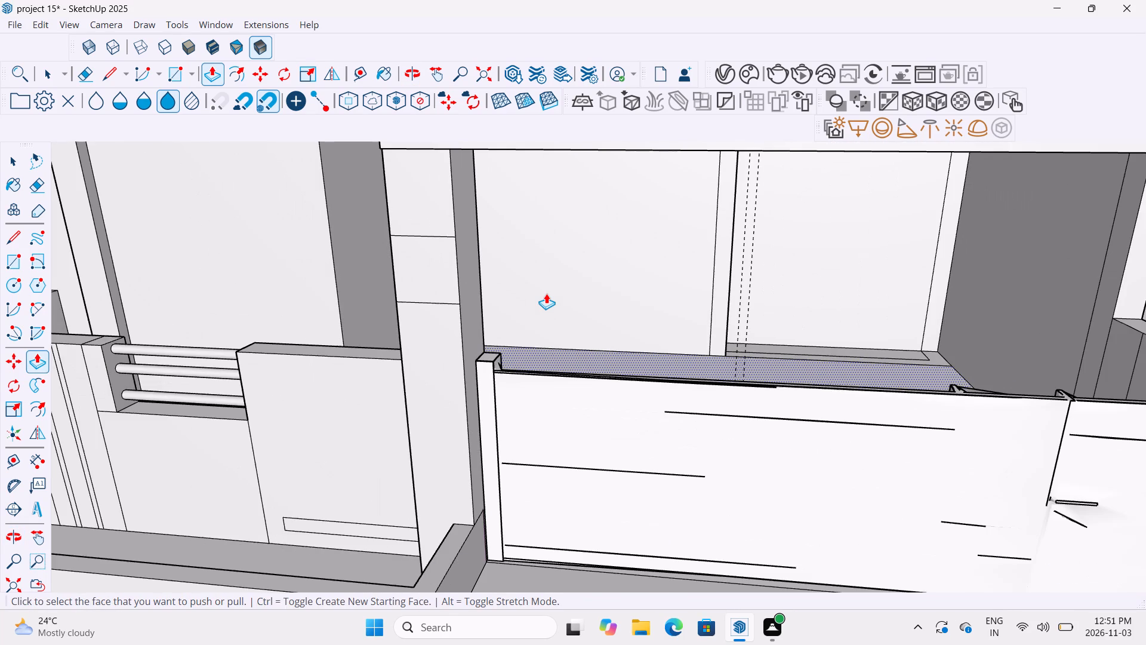
Place a horizontal guide on the ground-floor room's back wall 7' above its floor edge.
left_click(361, 70)
scroll(543, 342, "up", 5)
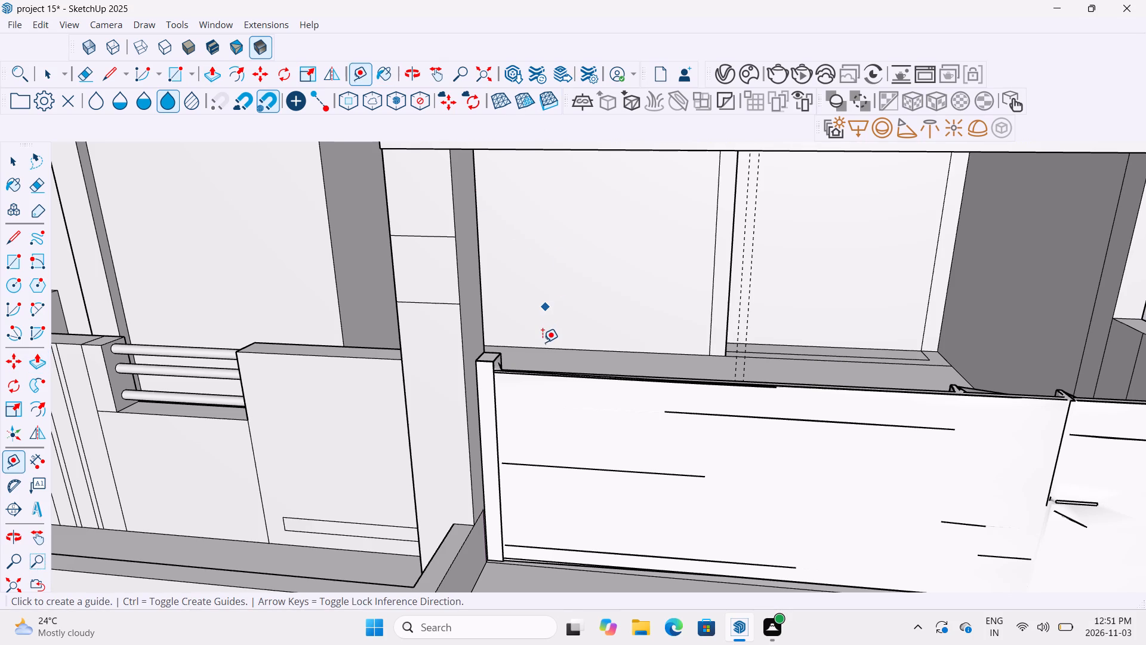
scroll(543, 342, "up", 2)
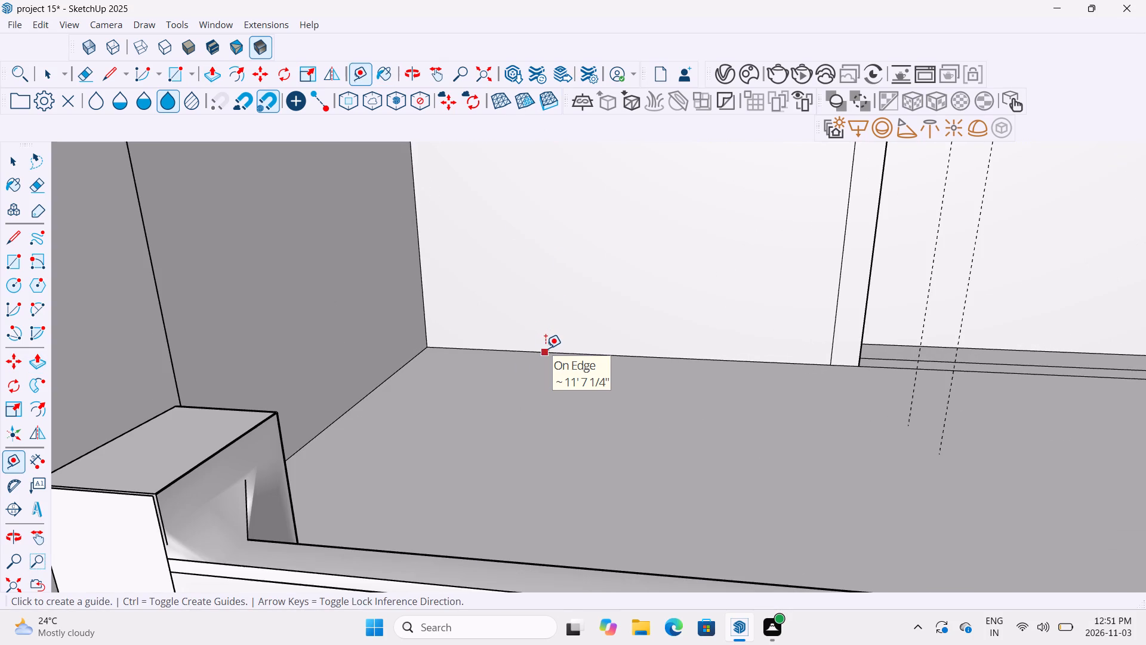
middle_click_drag(594, 353, 620, 334)
scroll(620, 334, "down", 13)
scroll(620, 334, "down", 12)
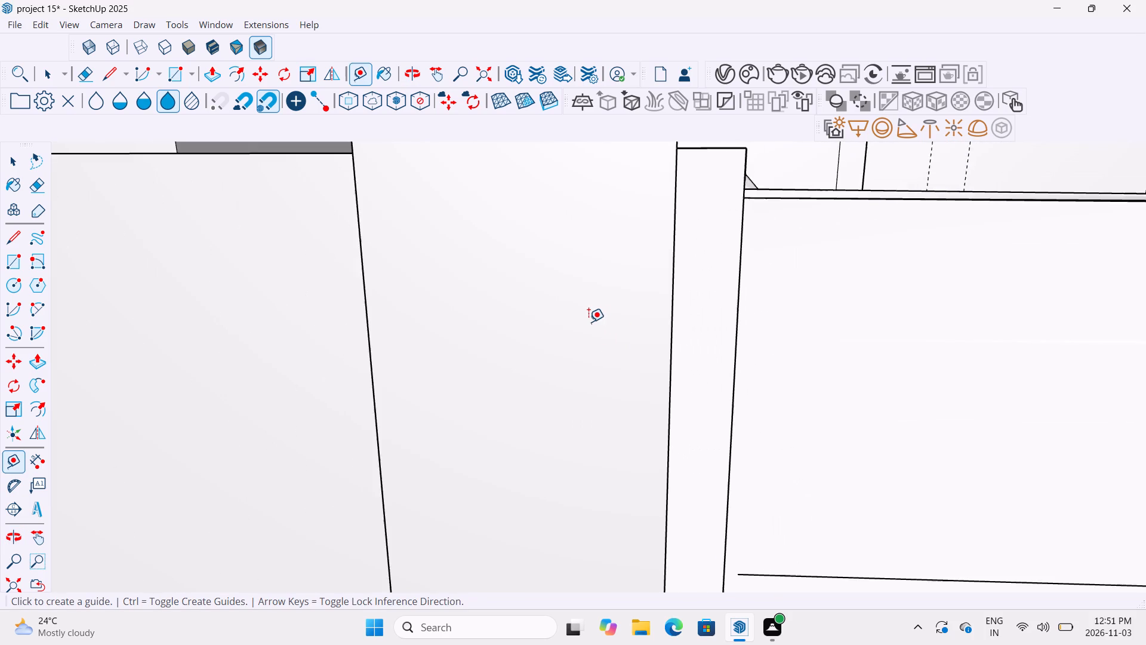
scroll(589, 322, "down", 6)
scroll(589, 330, "up", 1)
scroll(589, 330, "down", 16)
scroll(586, 337, "down", 14)
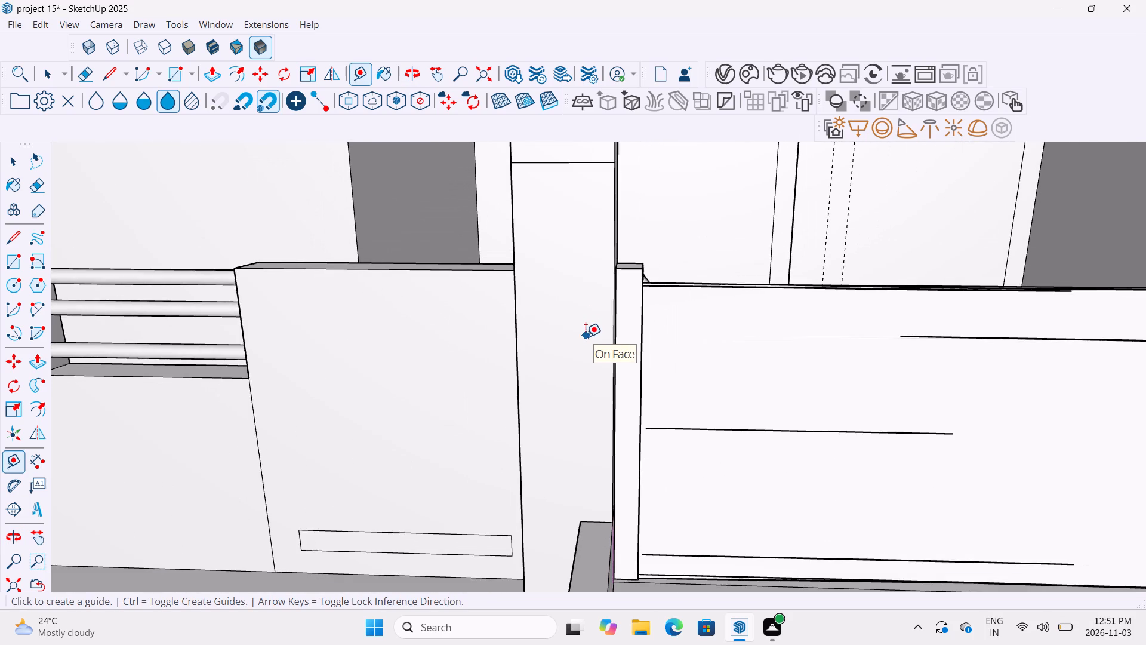
middle_click_drag(574, 298, 578, 315)
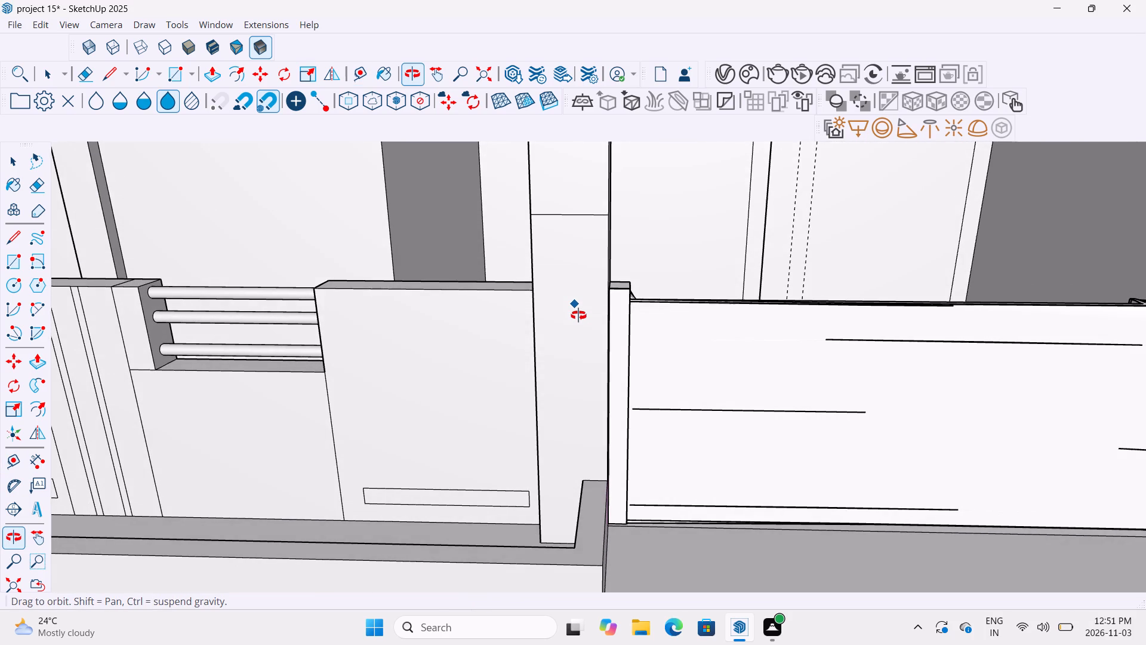
middle_click_drag(578, 315, 580, 321)
scroll(580, 321, "down", 7)
middle_click_drag(503, 296, 554, 285)
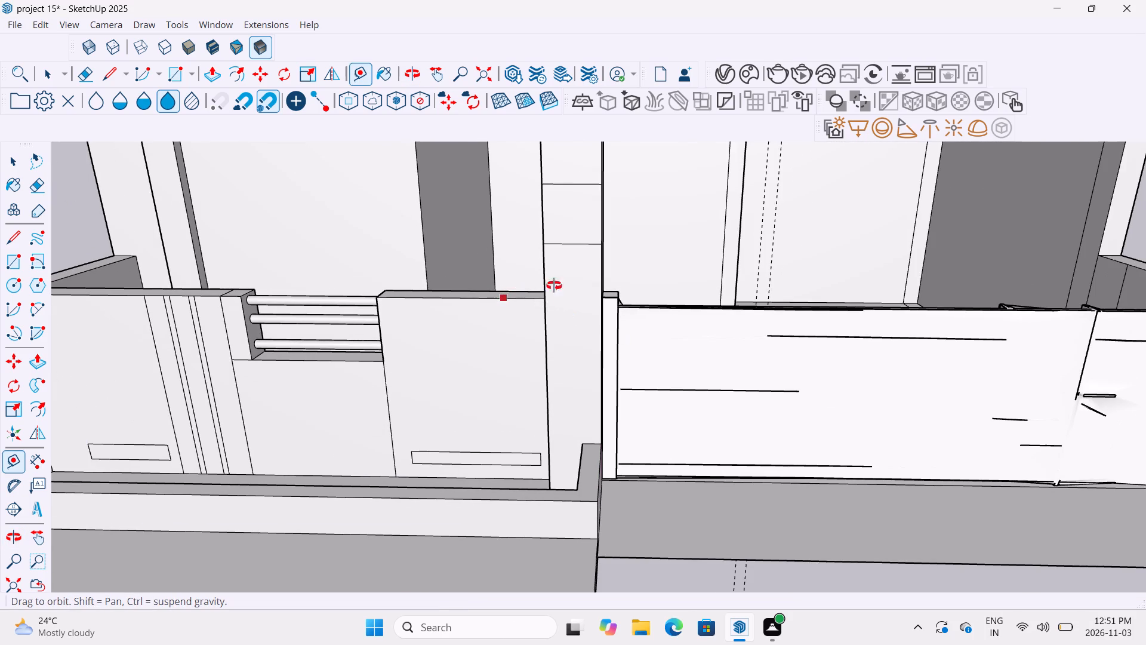
middle_click_drag(554, 285, 665, 288)
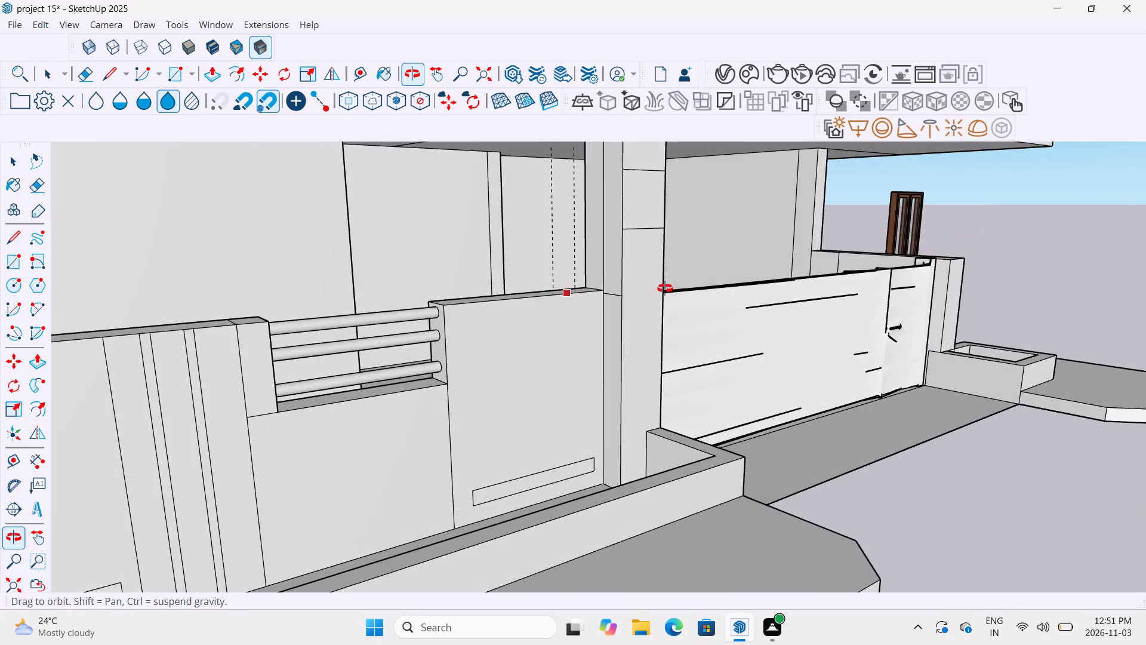
middle_click_drag(665, 288, 585, 299)
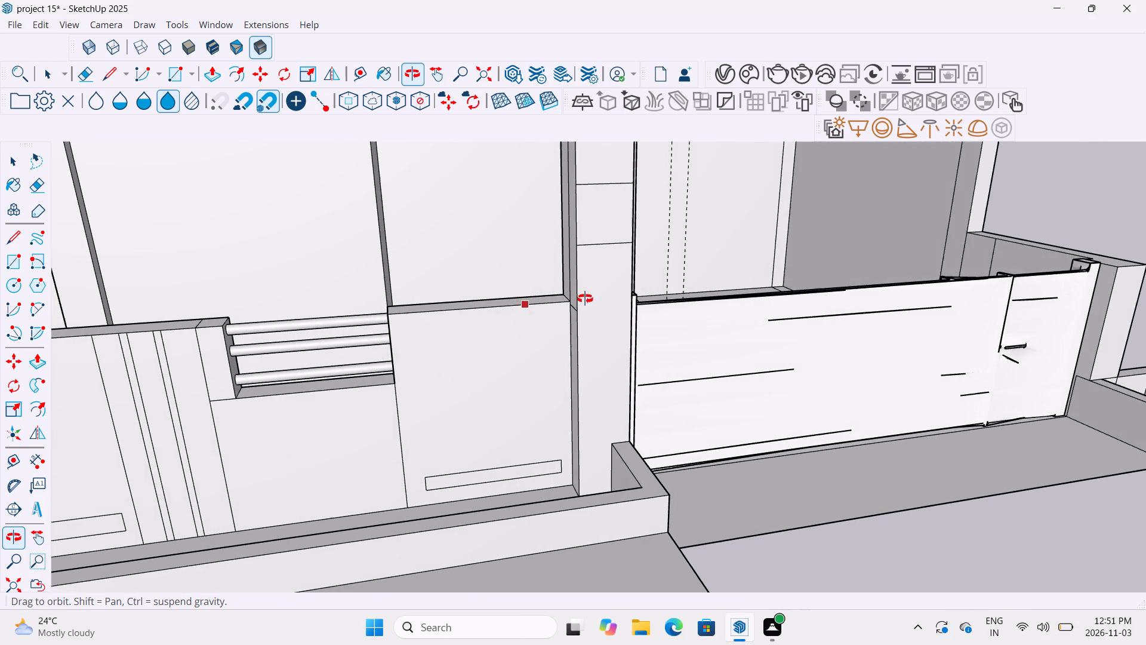
middle_click_drag(585, 299, 578, 299)
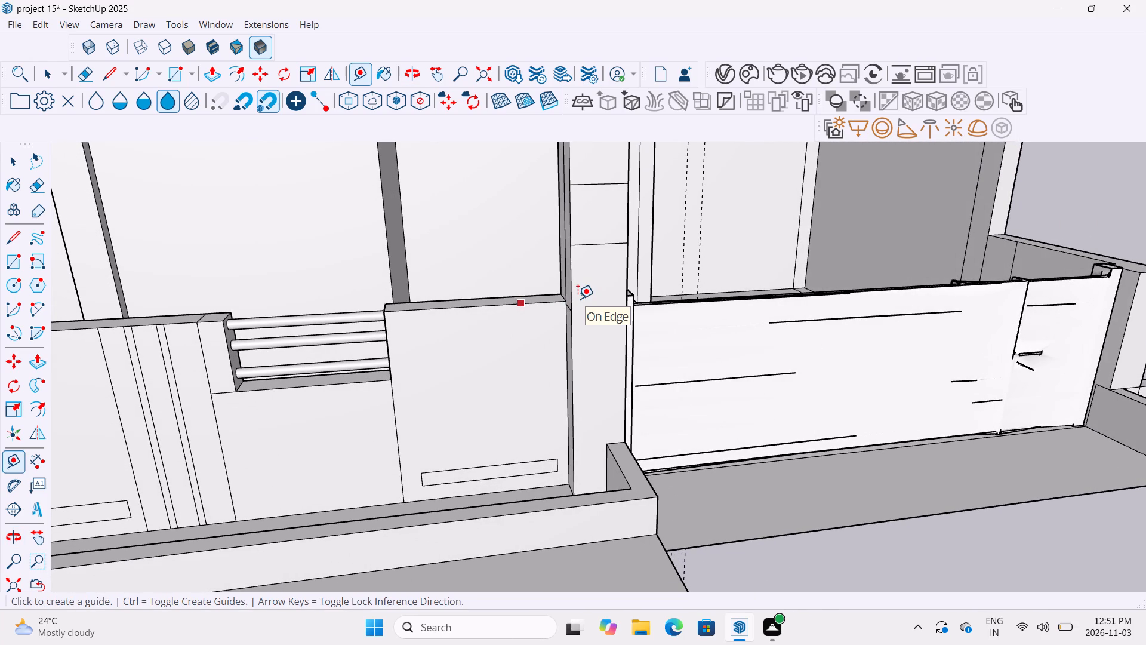
scroll(578, 299, "up", 6)
middle_click_drag(691, 269, 544, 305)
left_click(563, 278)
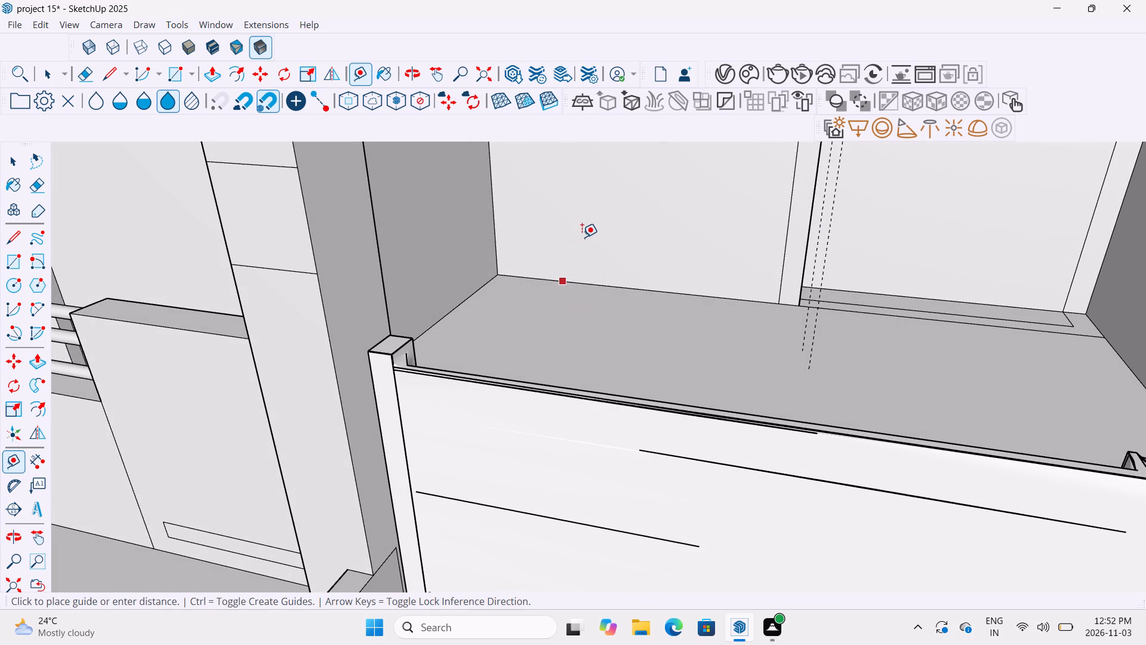
type("7'")
key("Return")
Draw a door-shaped rectangle on the back wall, from the 7' guide down to the floor edge near the partition wall's end.
scroll(582, 236, "down", 6)
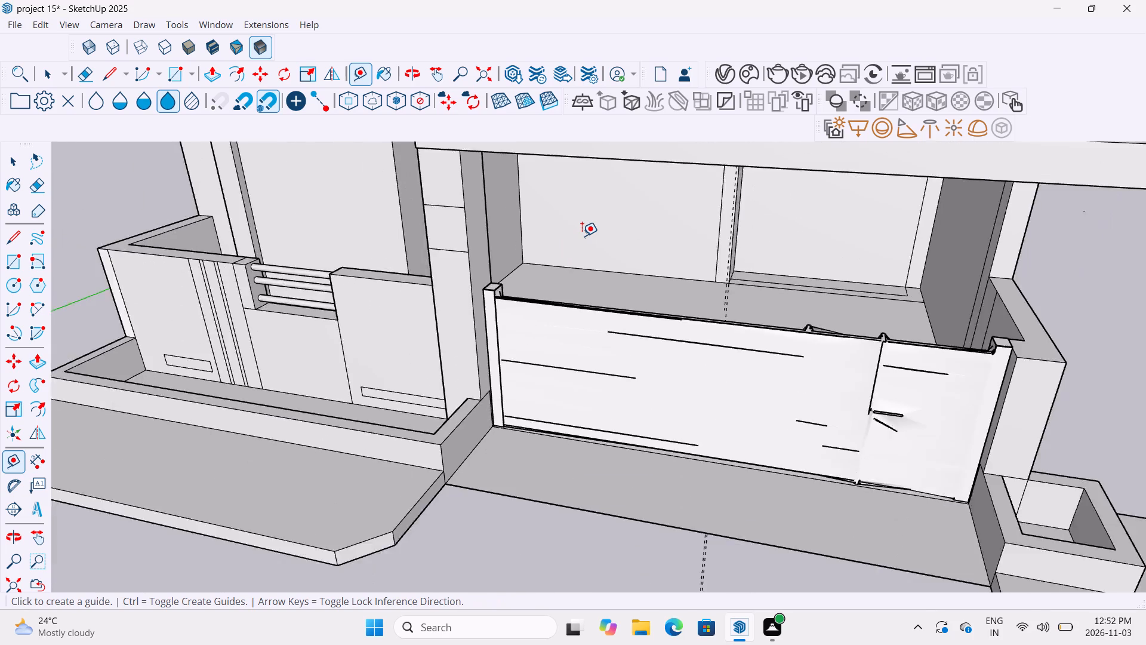
middle_click_drag(582, 236, 598, 207)
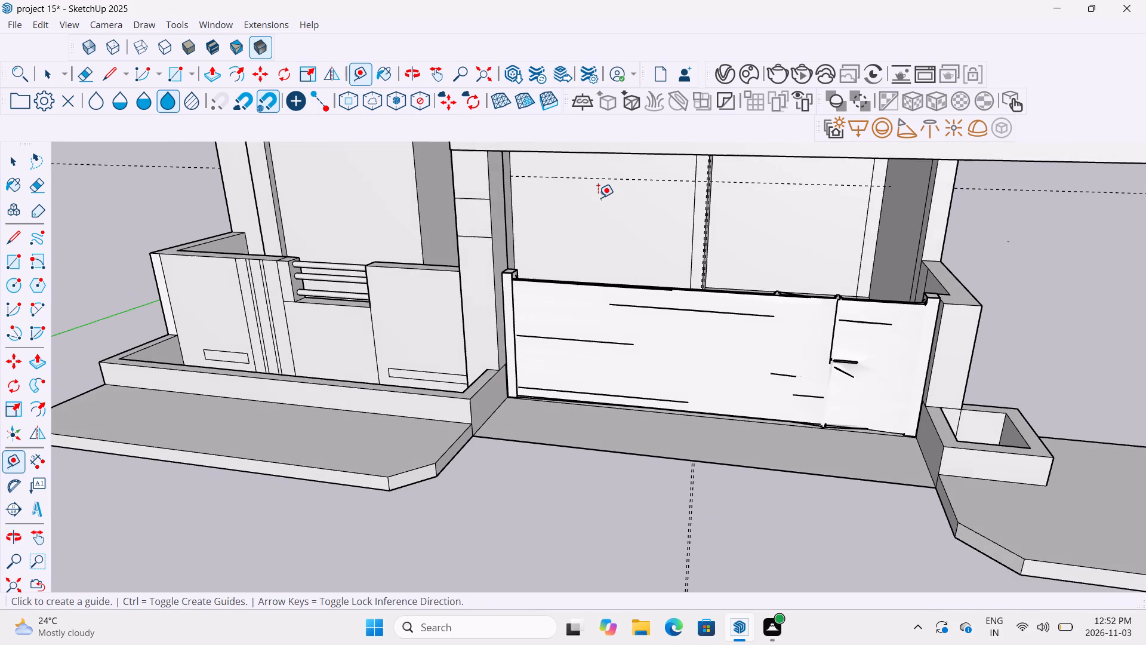
scroll(594, 195, "up", 7)
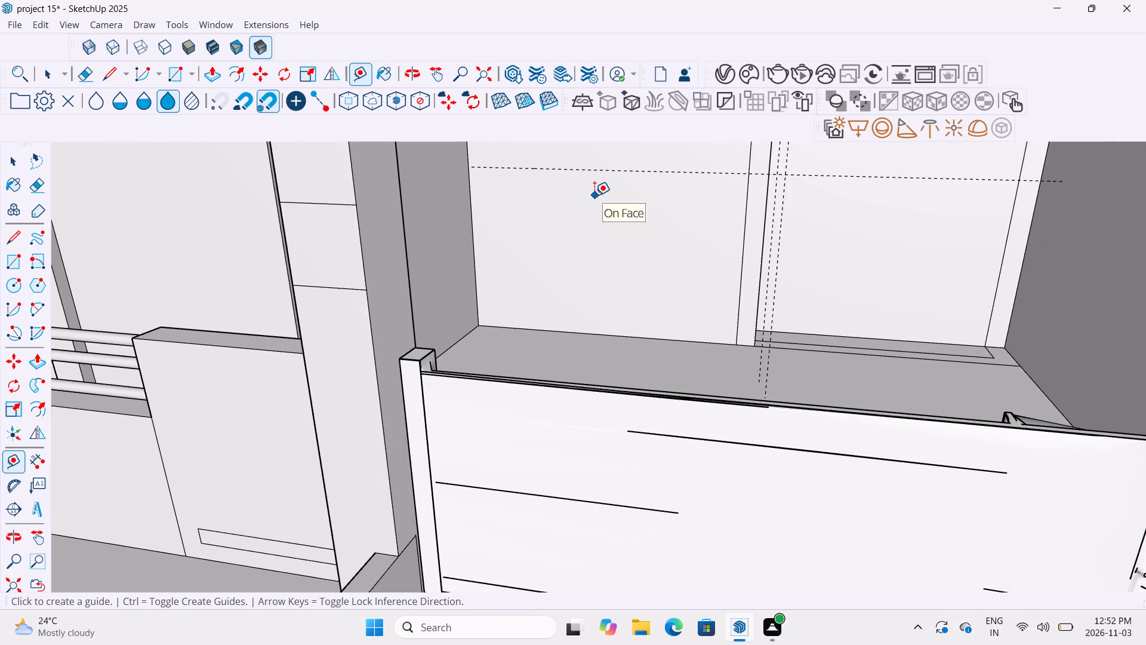
middle_click_drag(595, 199, 597, 208)
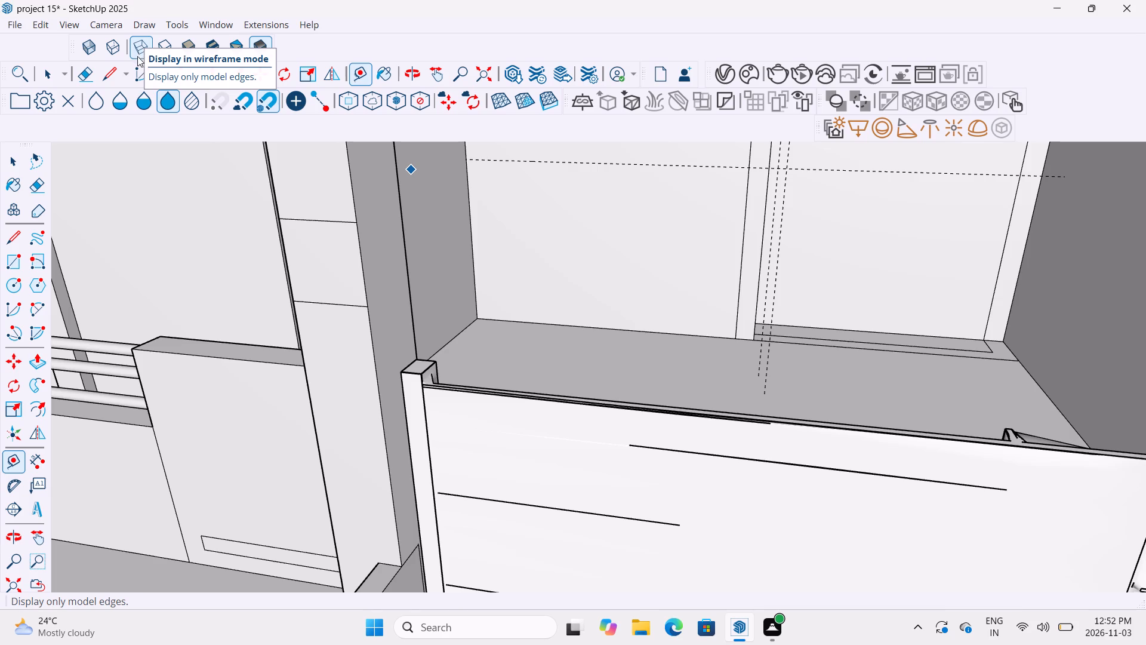
left_click(168, 71)
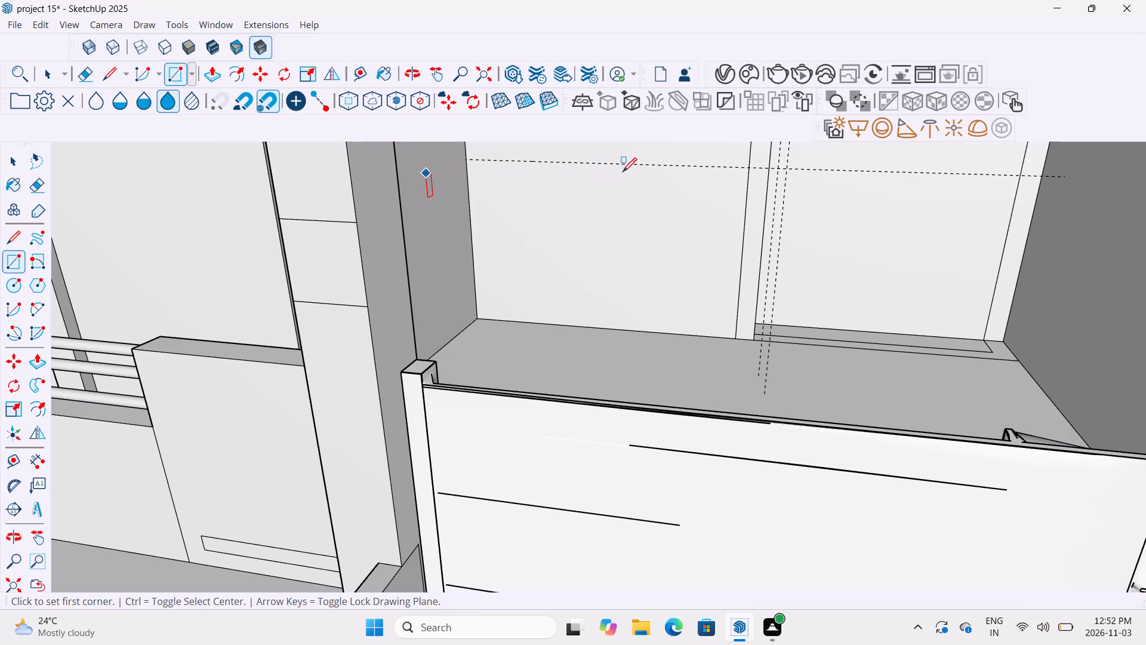
middle_click_drag(547, 243, 615, 223)
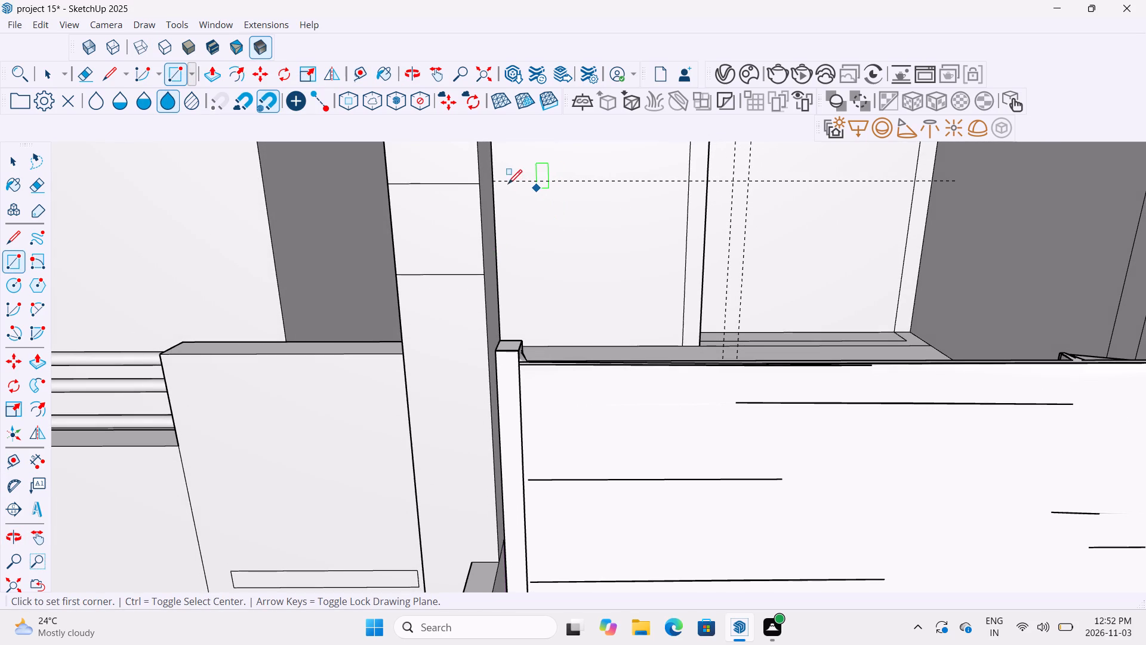
left_click(552, 183)
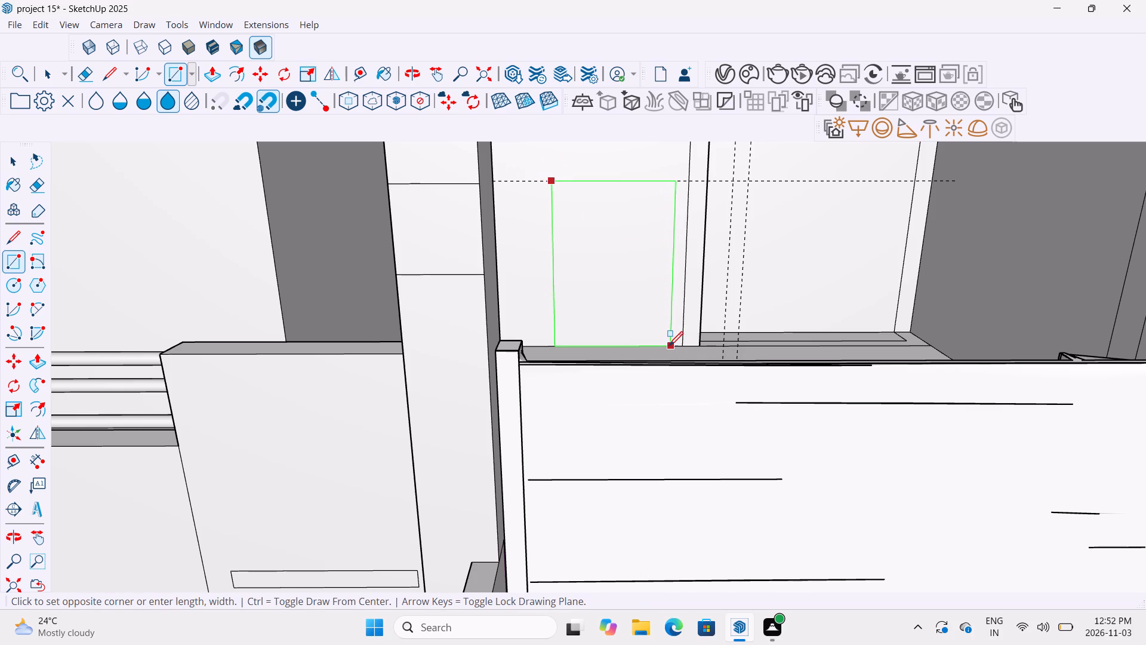
left_click(669, 347)
middle_click_drag(511, 320, 566, 293)
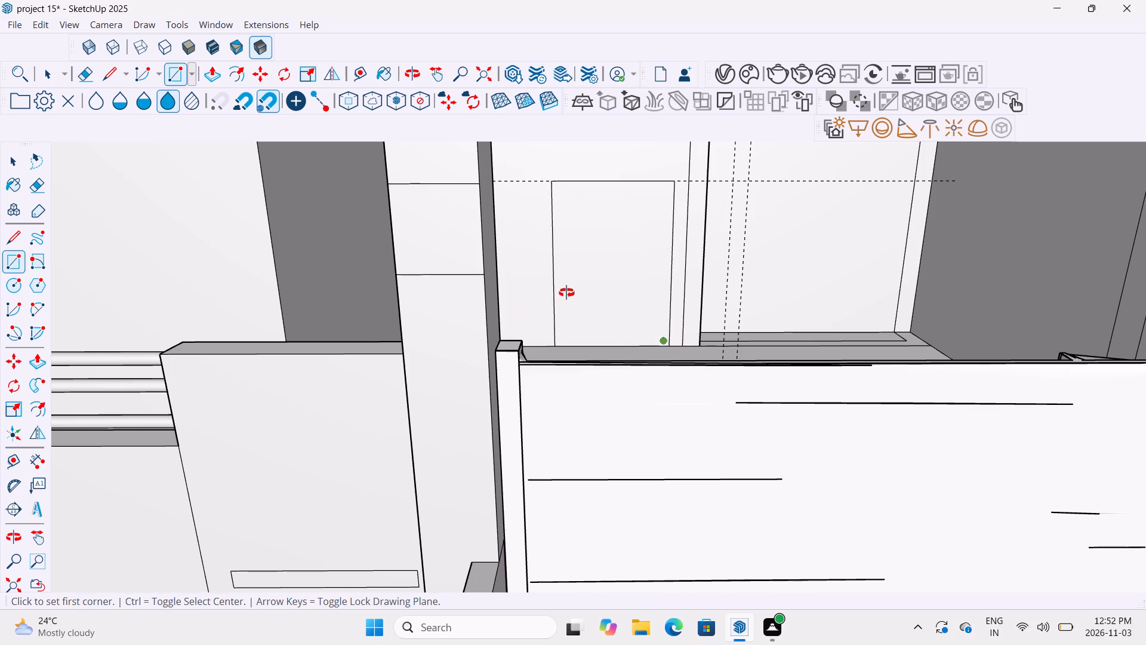
middle_click_drag(566, 293, 562, 298)
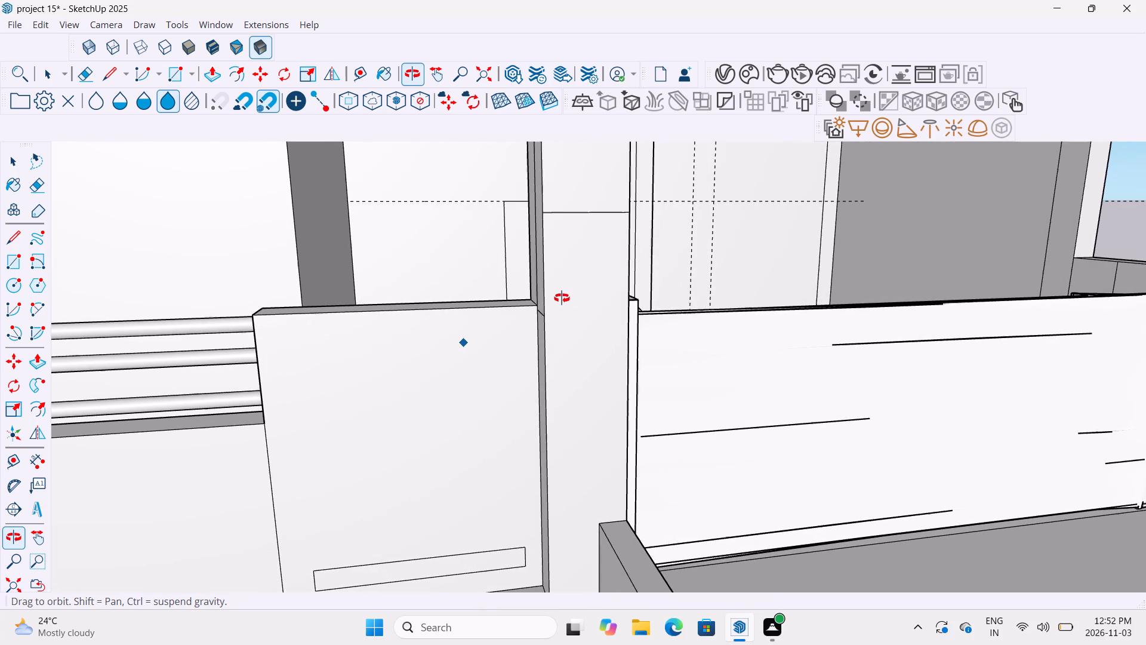
middle_click_drag(562, 298, 561, 299)
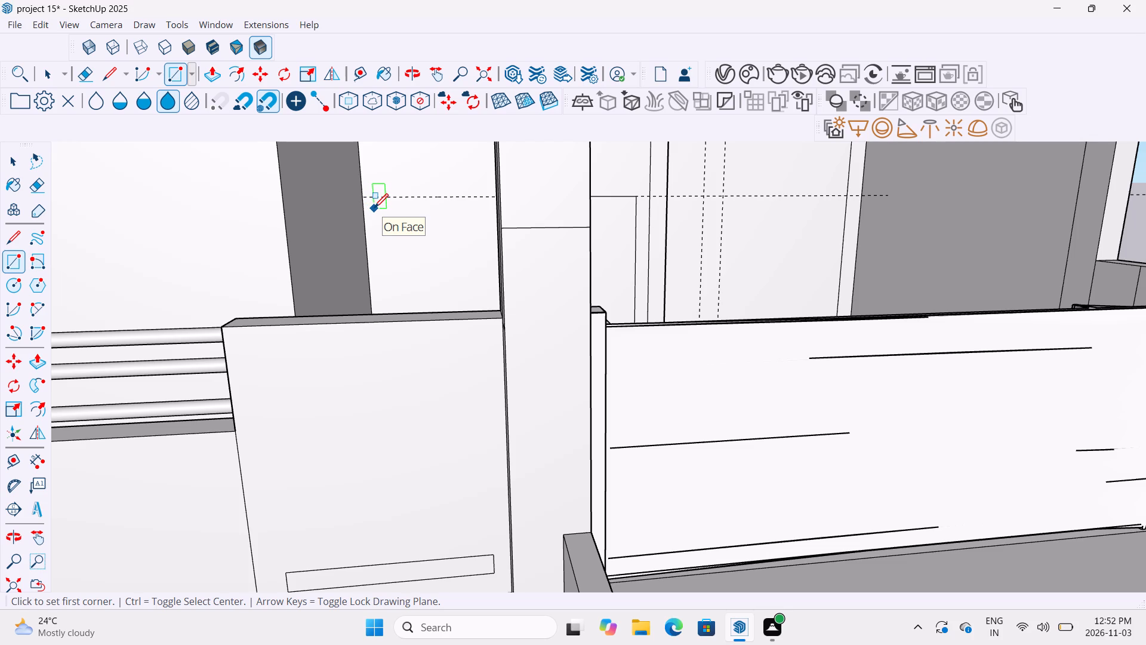
Draw a window-shaped rectangle on the back wall beside the door outline, hanging from the 7' guide and ending above the floor.
scroll(374, 209, "up", 1)
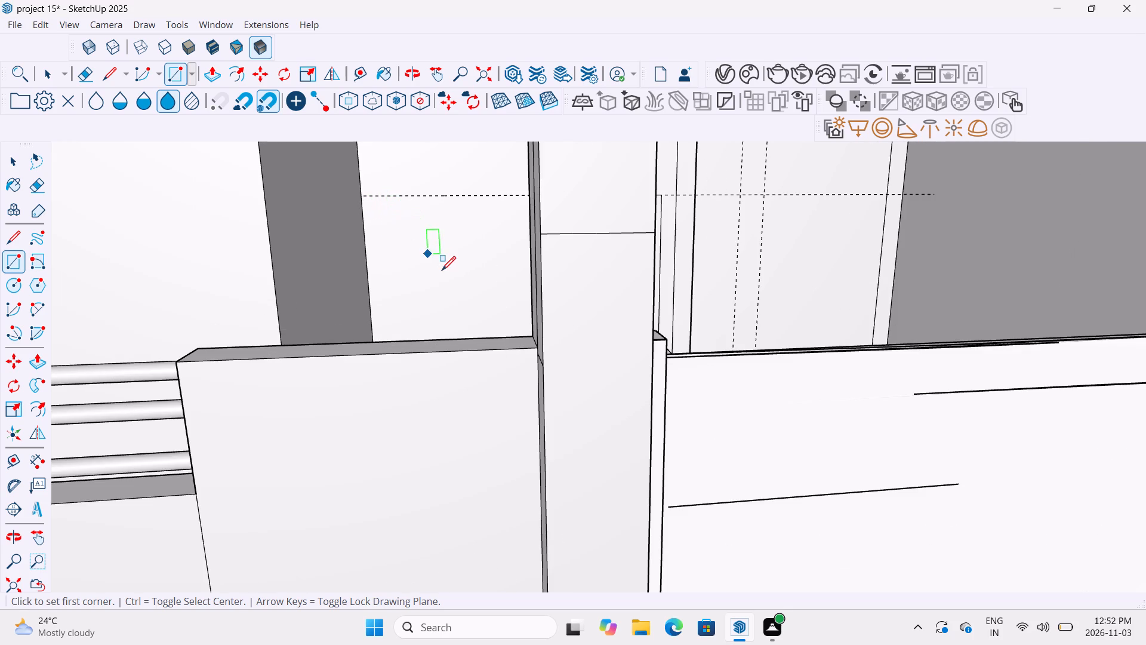
middle_click_drag(442, 272, 450, 313)
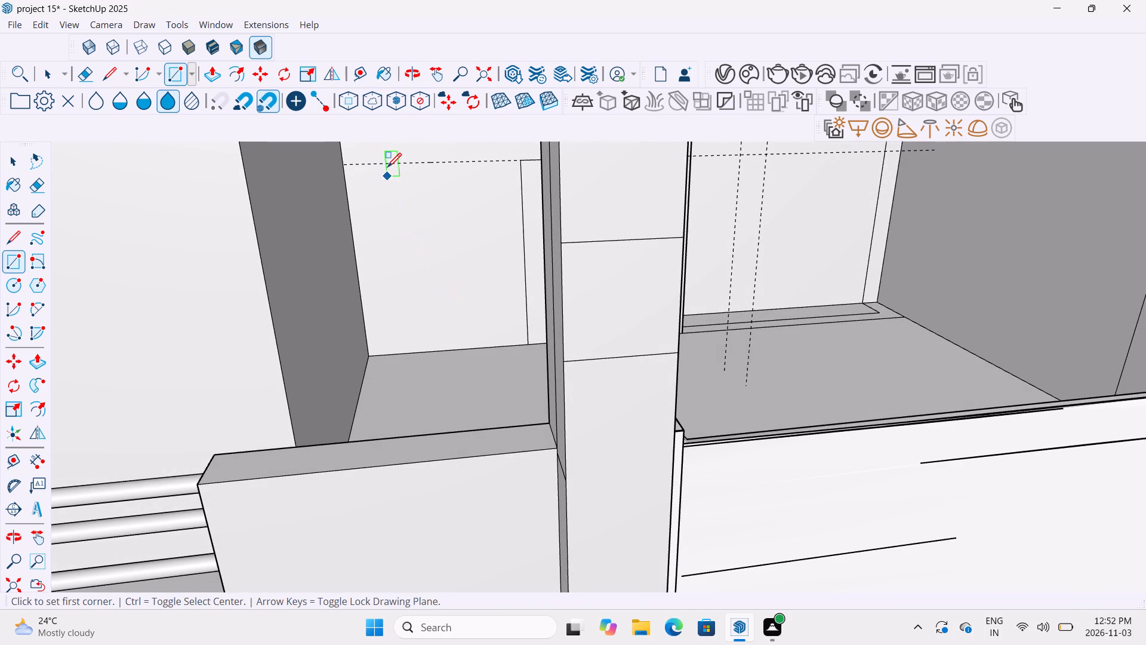
left_click(374, 164)
left_click(493, 290)
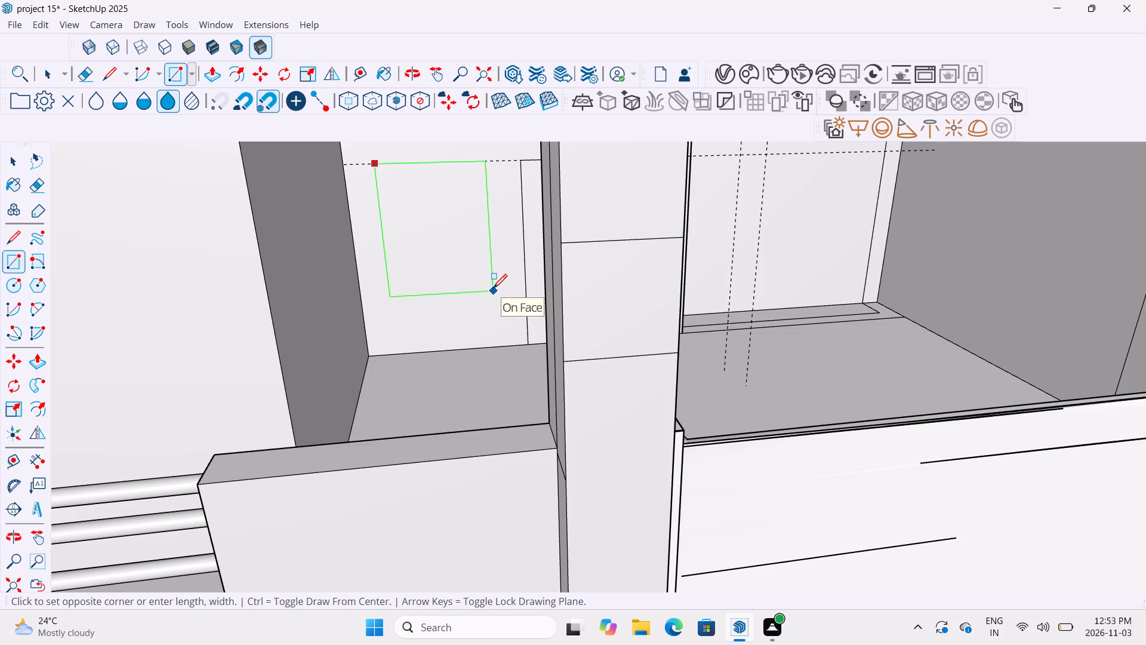
Place a horizontal guide on the recessed back wall beyond the partition, 7' above that wall's floor edge.
scroll(525, 343, "down", 6)
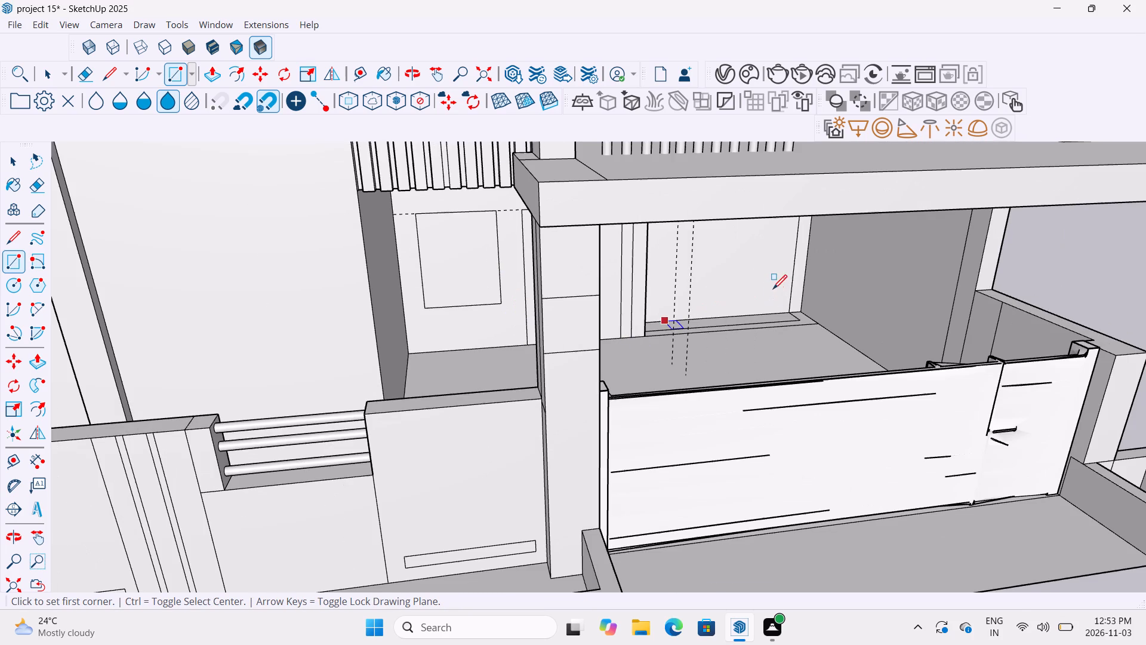
middle_click_drag(773, 290, 740, 263)
scroll(740, 263, "up", 4)
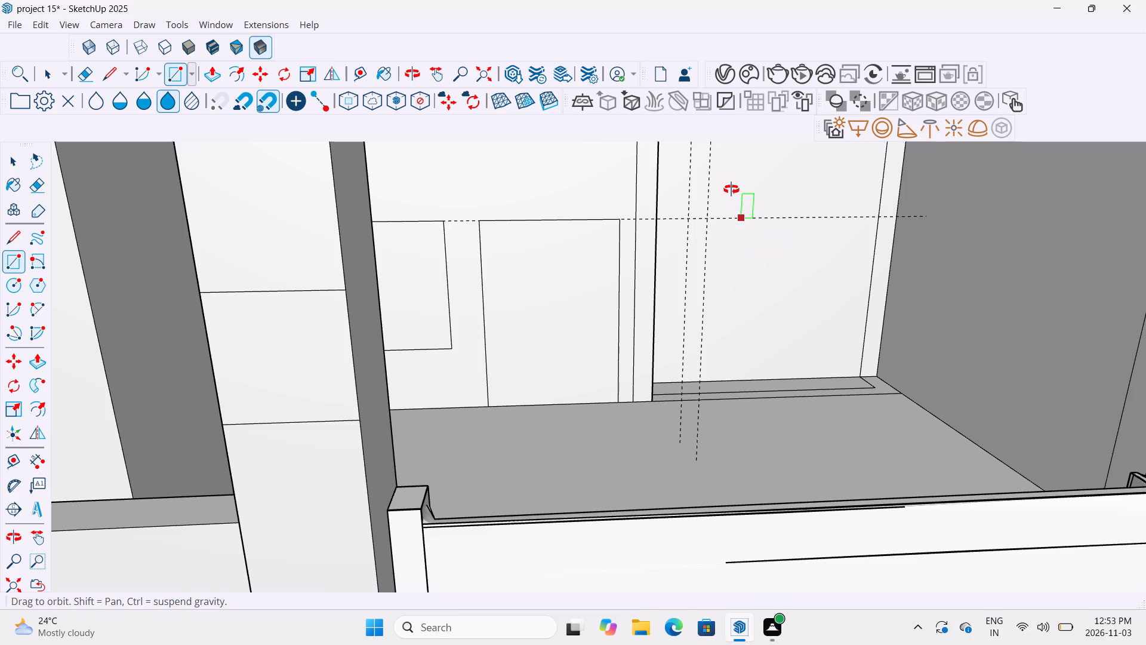
scroll(760, 210, "up", 2)
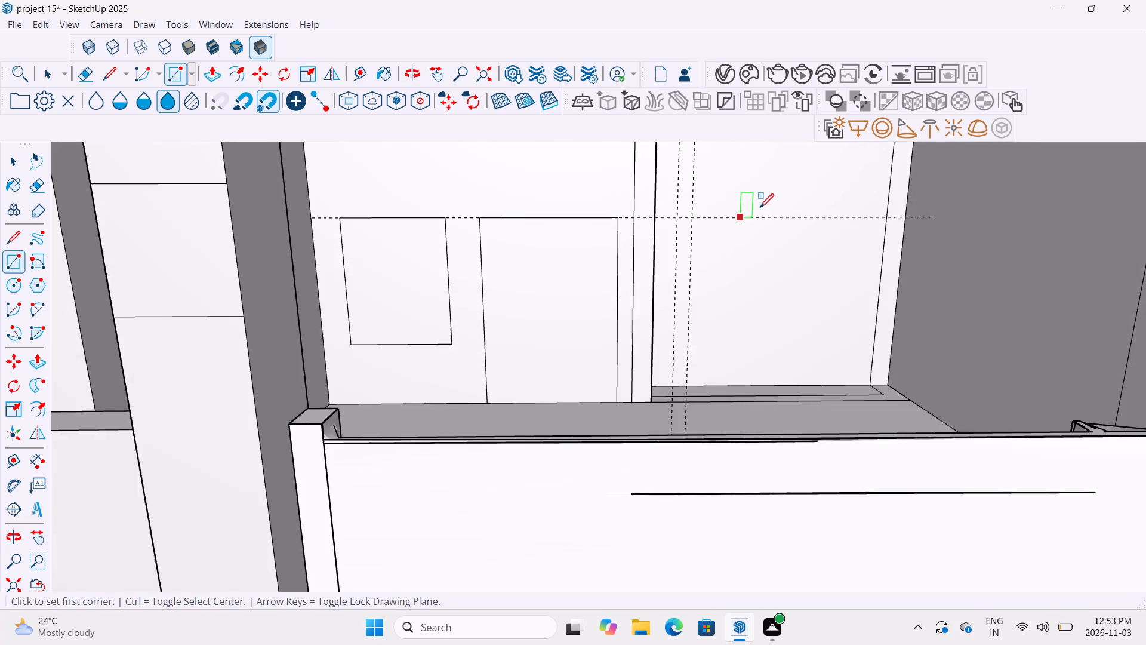
scroll(760, 209, "up", 12)
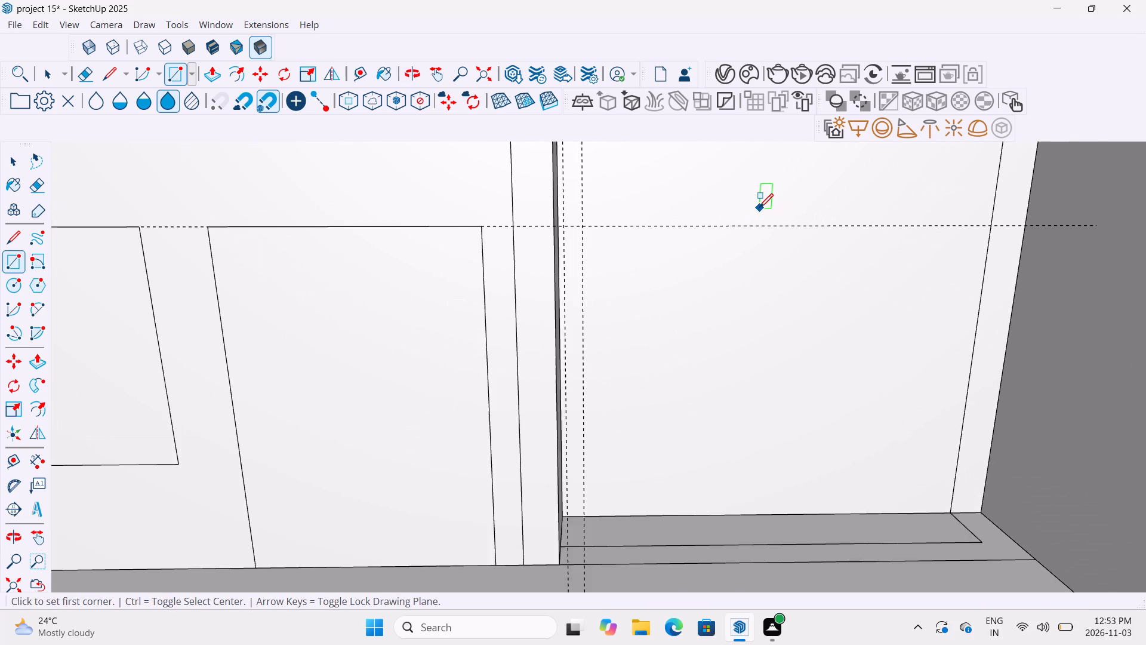
scroll(759, 209, "up", 5)
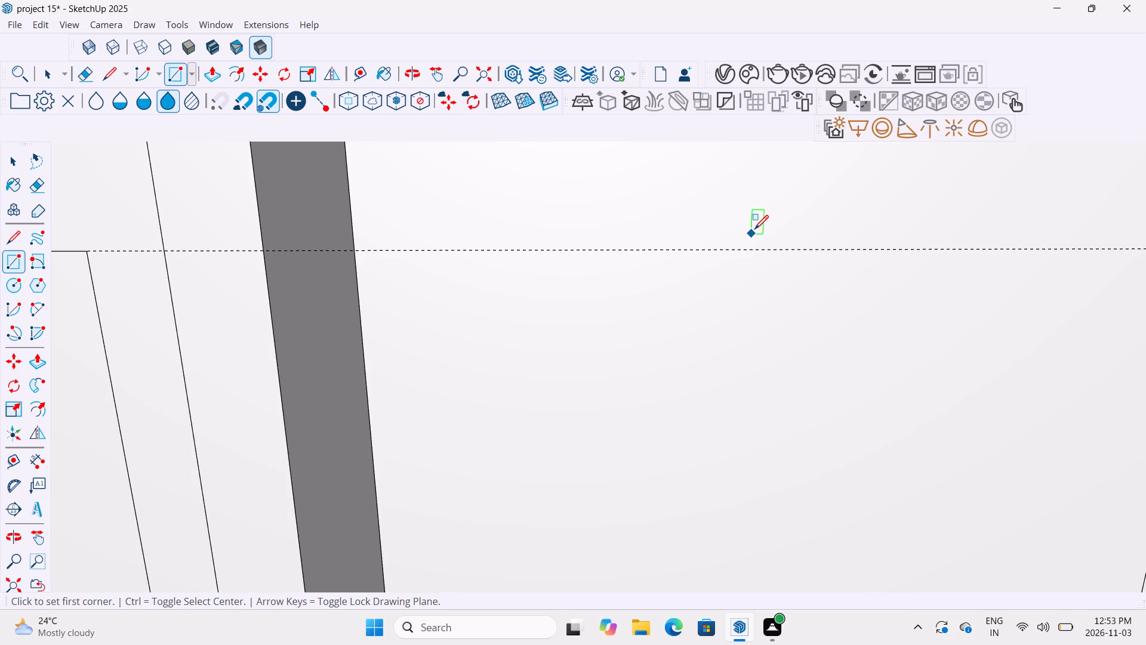
scroll(759, 227, "up", 10)
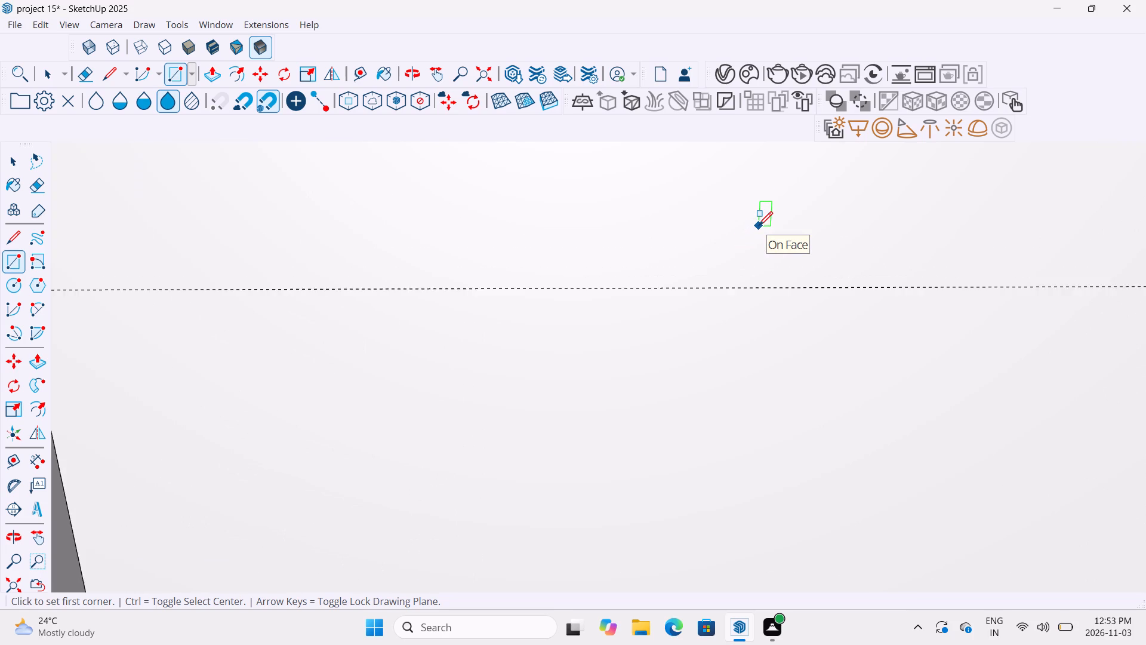
scroll(759, 227, "up", 8)
scroll(759, 227, "down", 6)
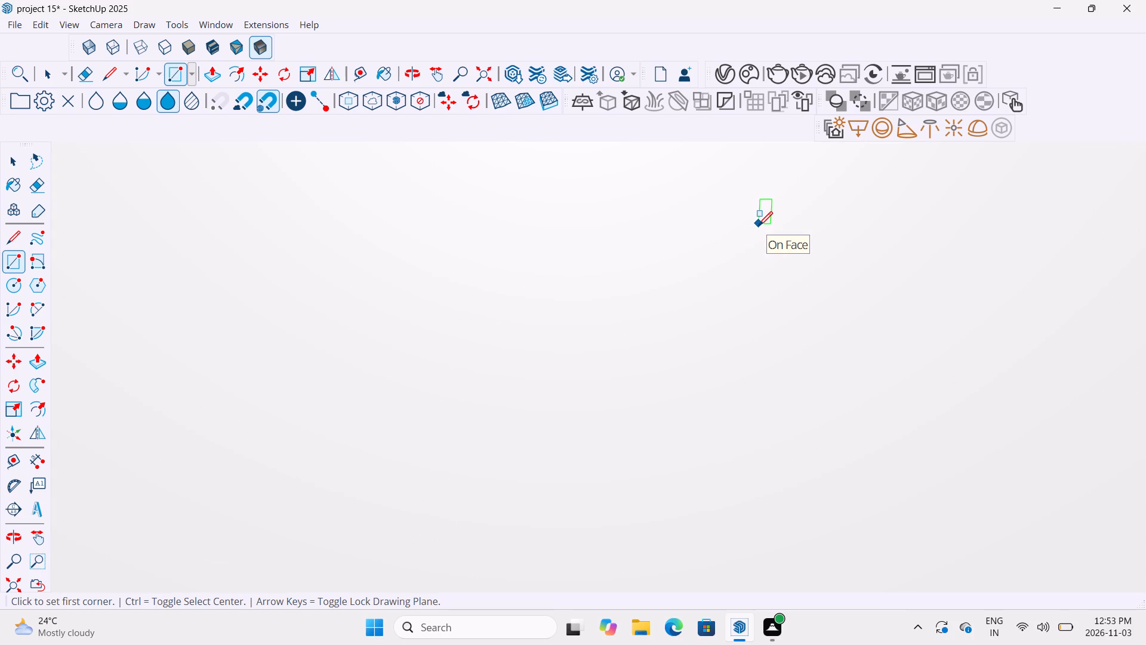
scroll(759, 227, "down", 20)
scroll(759, 227, "down", 20)
scroll(759, 227, "down", 10)
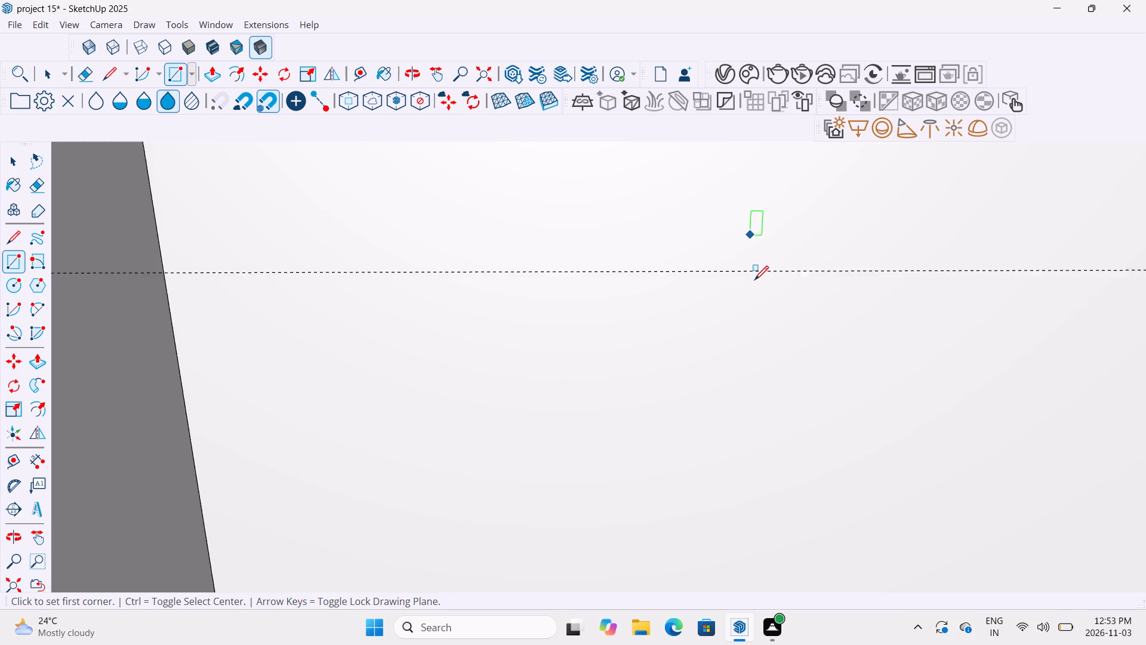
scroll(754, 281, "down", 3)
scroll(754, 282, "down", 20)
scroll(754, 282, "down", 11)
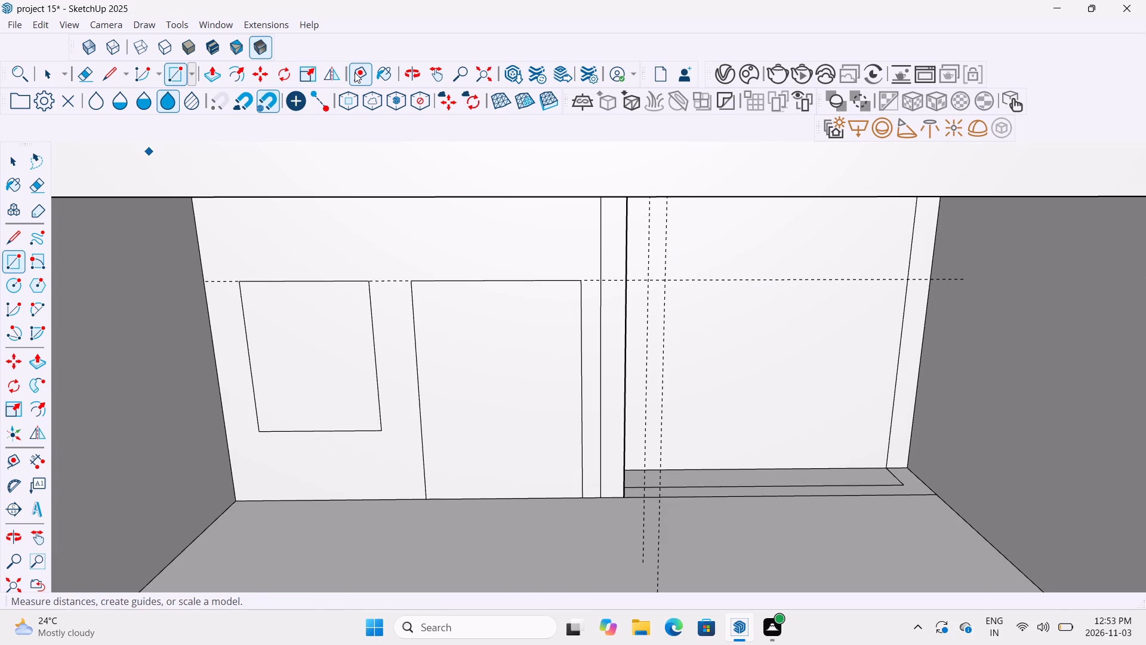
left_click(356, 72)
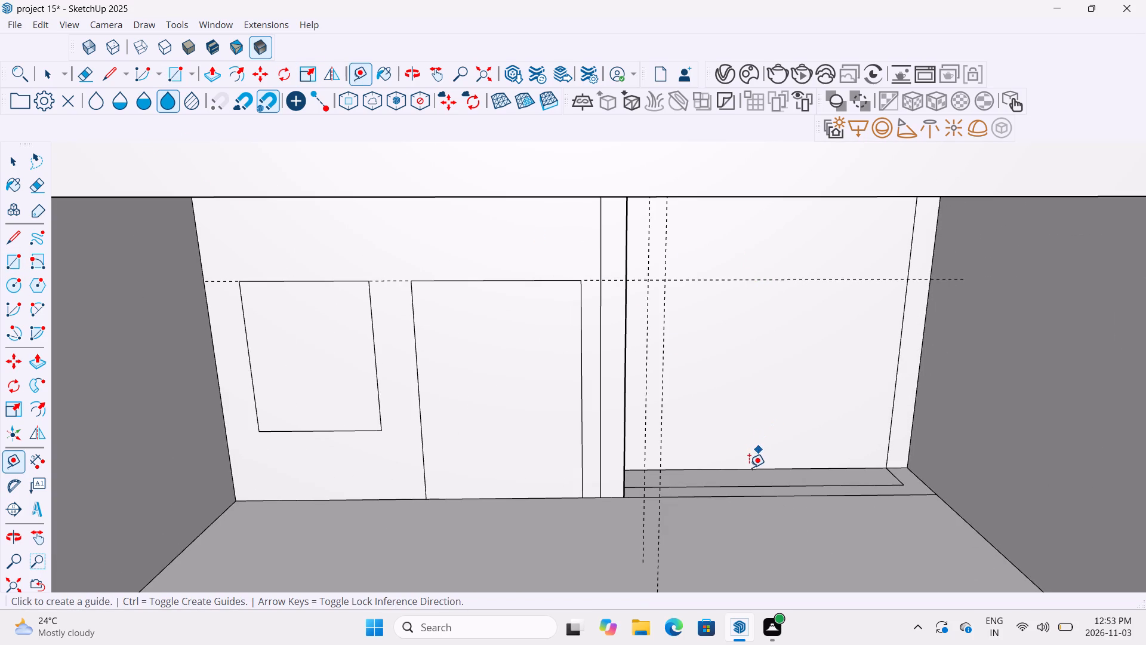
left_click(749, 468)
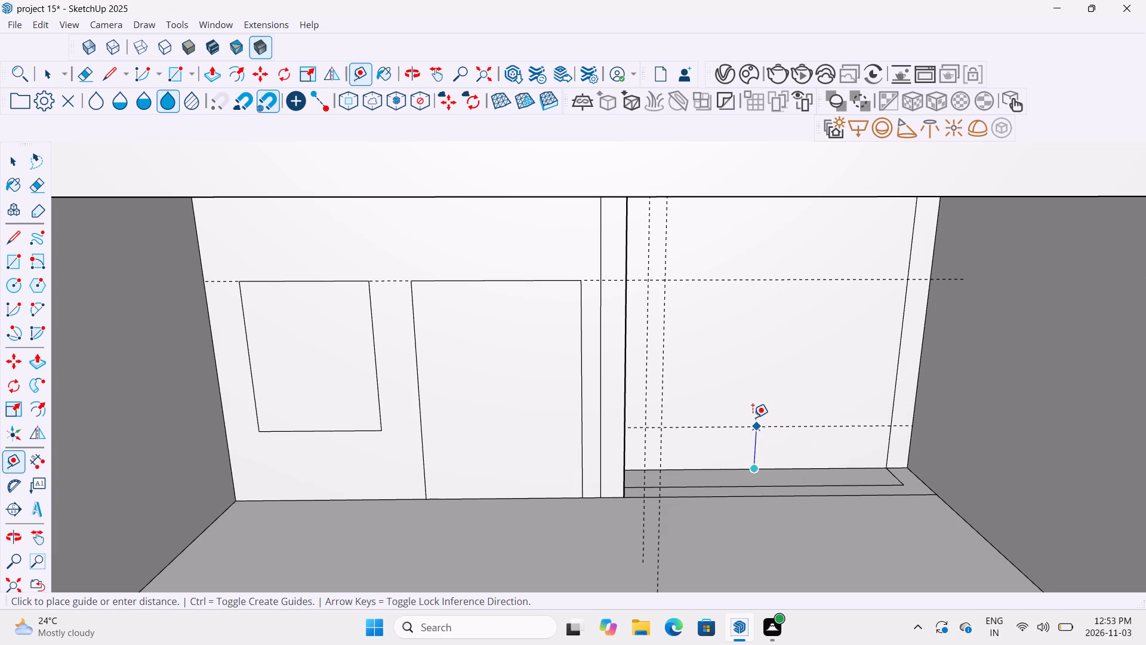
type("7'")
key("Return")
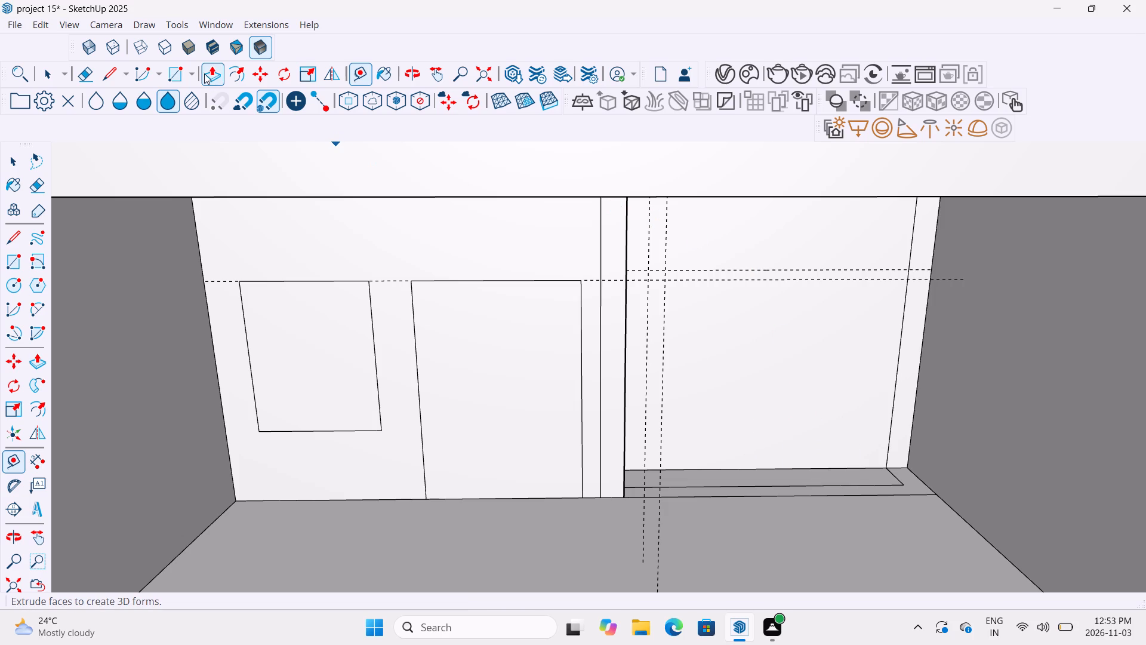
Draw a narrow door-shaped rectangle on the recessed back wall, from its new 7' guide down to the floor edge.
left_click(184, 77)
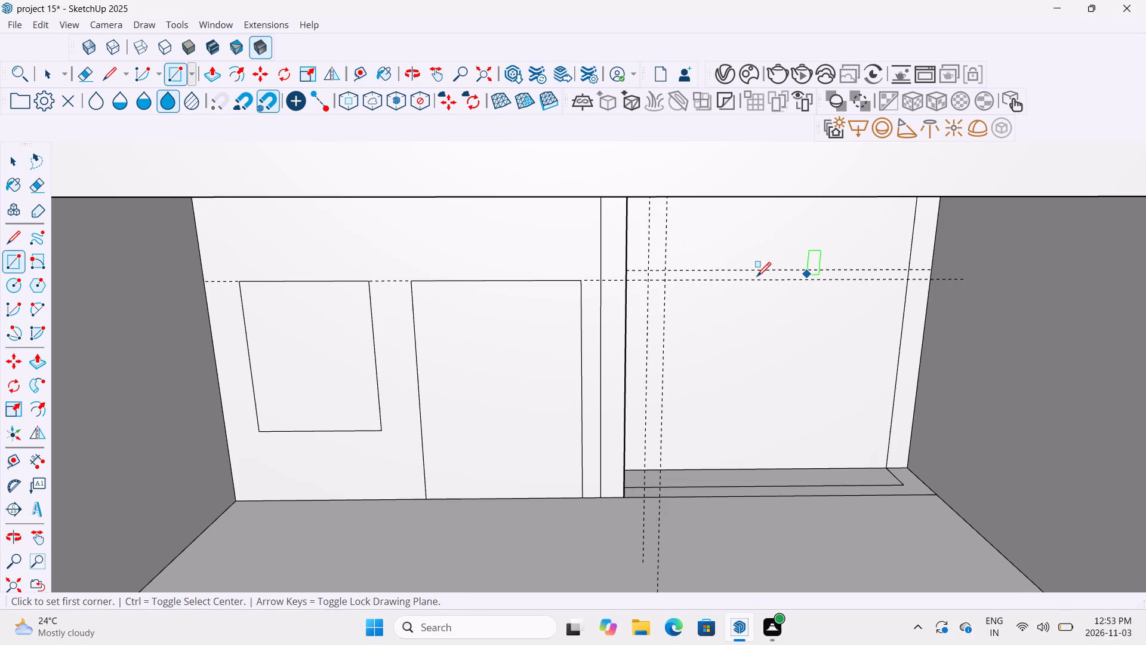
scroll(762, 278, "up", 4)
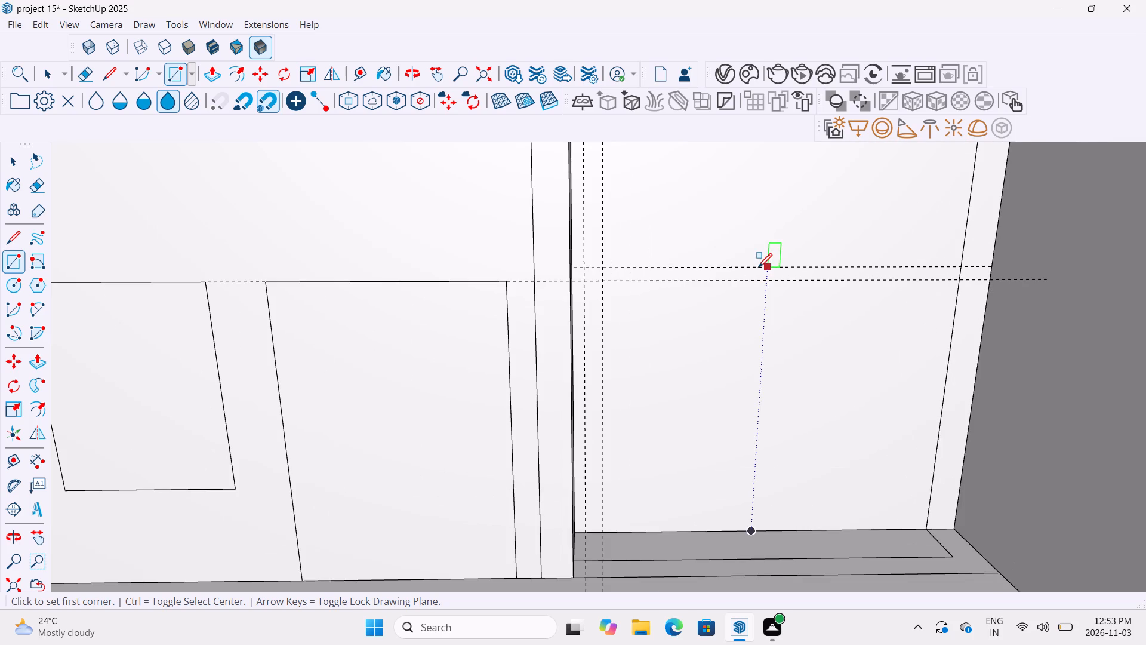
left_click(758, 269)
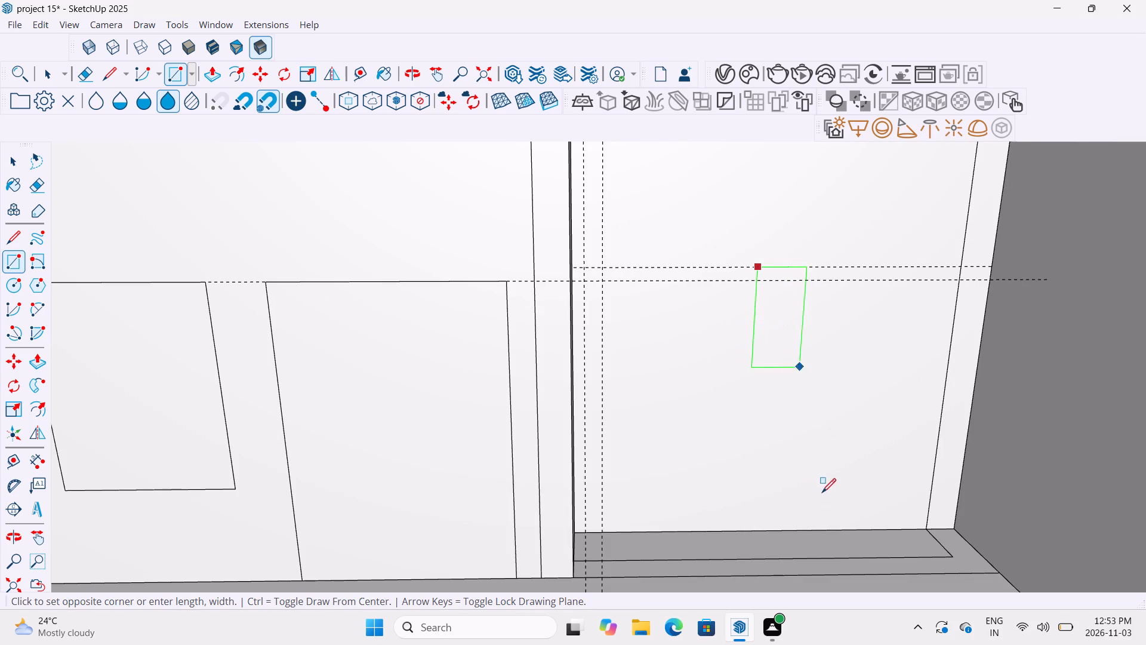
left_click(831, 529)
Pull the floor strip outlined along the base of the recessed back wall upward into a low step.
scroll(831, 529, "down", 2)
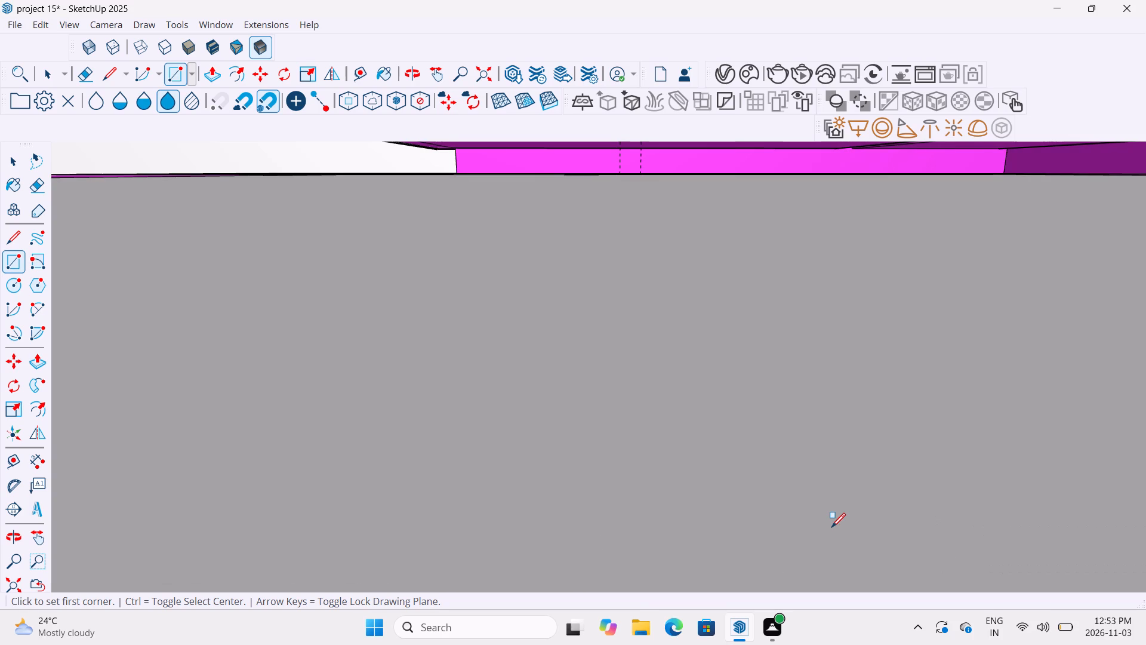
scroll(831, 527, "down", 4)
scroll(821, 519, "down", 20)
scroll(821, 519, "down", 13)
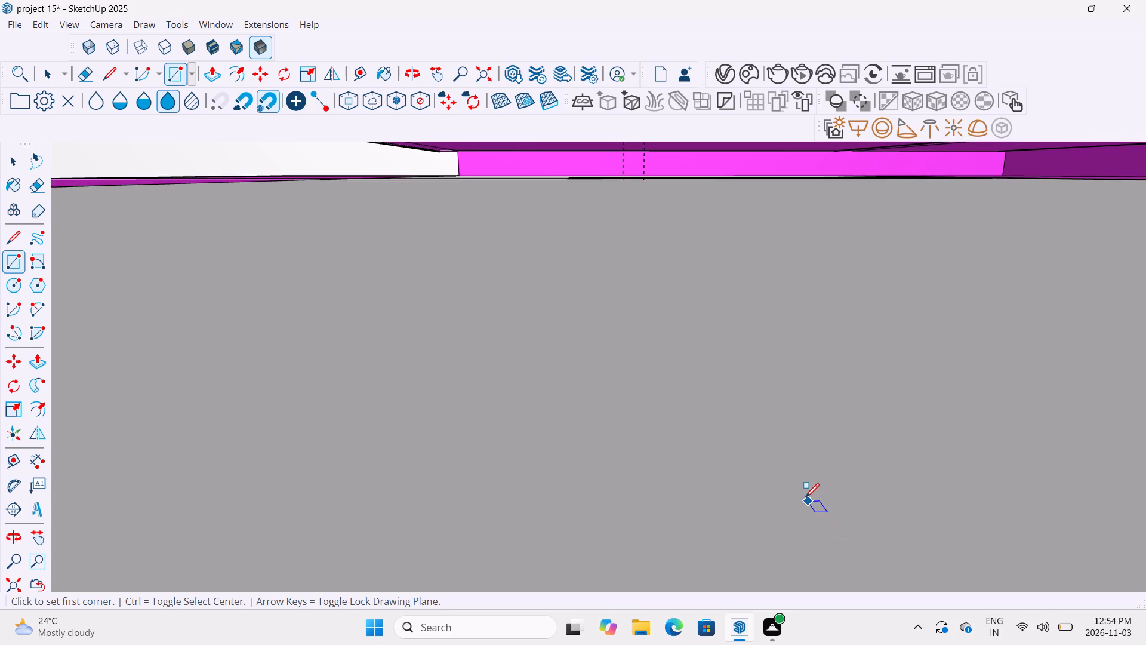
scroll(805, 499, "down", 20)
scroll(805, 499, "down", 18)
scroll(758, 457, "up", 1)
scroll(640, 410, "down", 15)
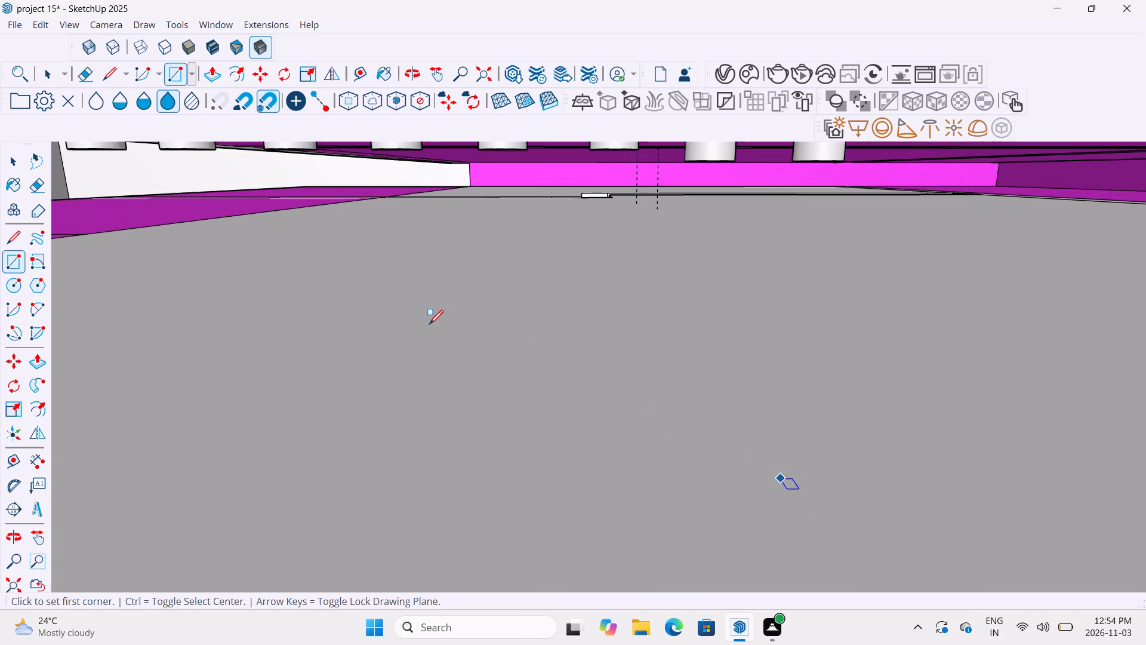
scroll(429, 325, "down", 20)
scroll(429, 325, "down", 5)
scroll(429, 330, "up", 1)
scroll(429, 330, "down", 18)
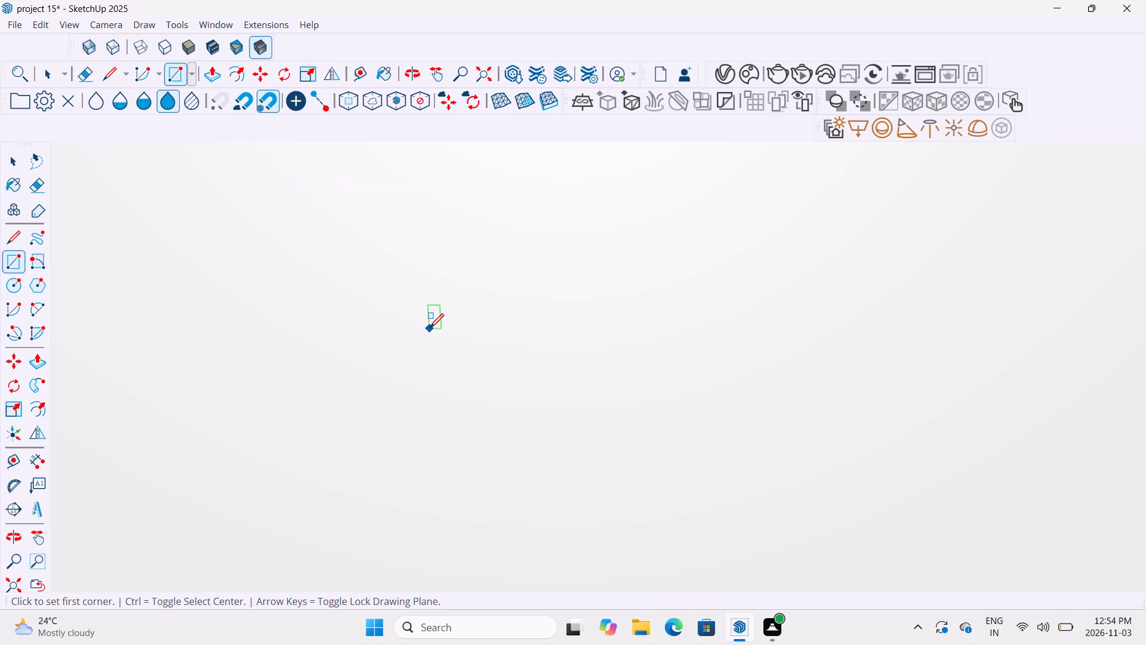
scroll(381, 344, "down", 20)
scroll(381, 344, "down", 3)
scroll(380, 348, "down", 19)
scroll(449, 389, "down", 20)
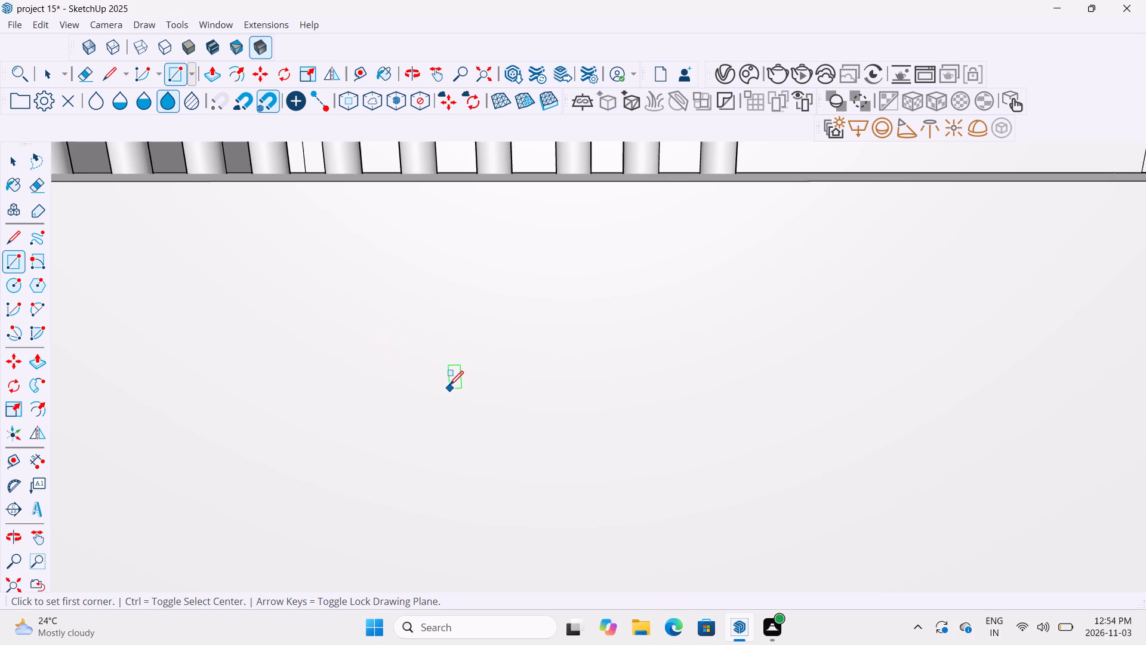
scroll(449, 386, "down", 20)
scroll(449, 386, "down", 20)
scroll(449, 386, "down", 13)
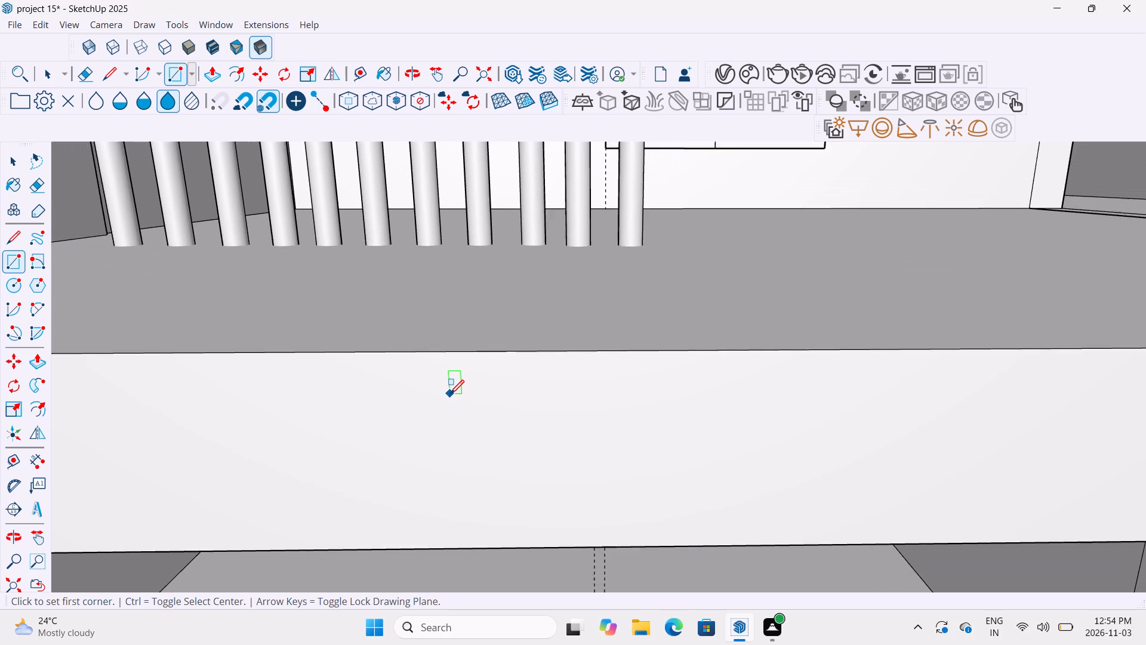
scroll(450, 395, "down", 20)
scroll(450, 395, "down", 19)
scroll(555, 495, "down", 1)
middle_click_drag(707, 494, 695, 450)
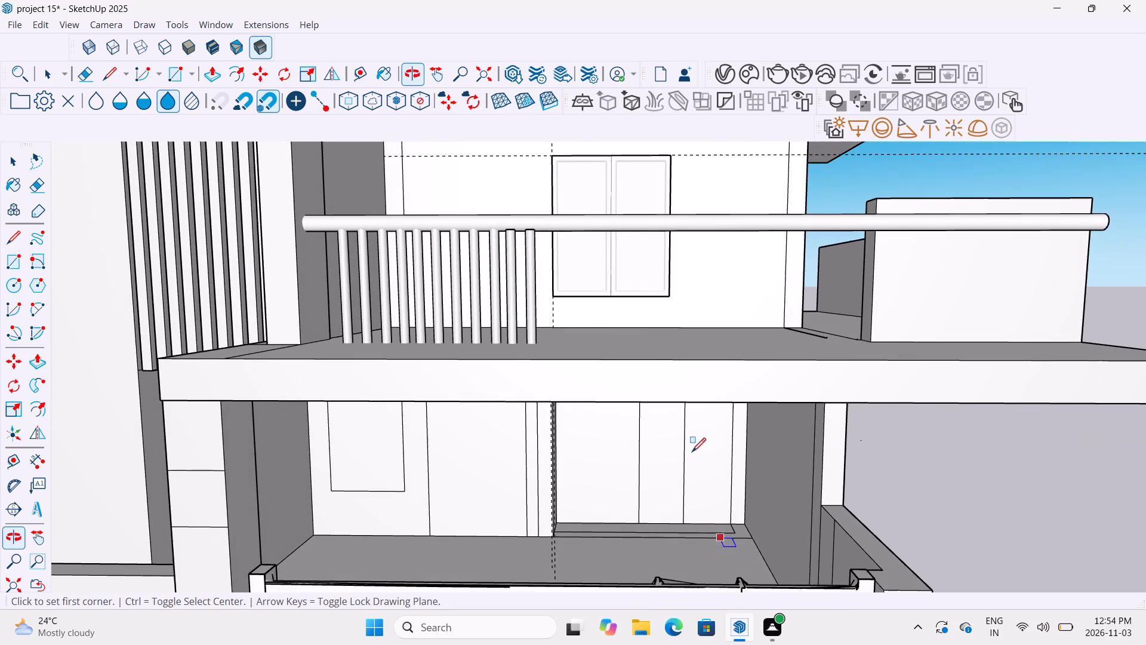
middle_click_drag(685, 544, 685, 527)
scroll(680, 524, "up", 7)
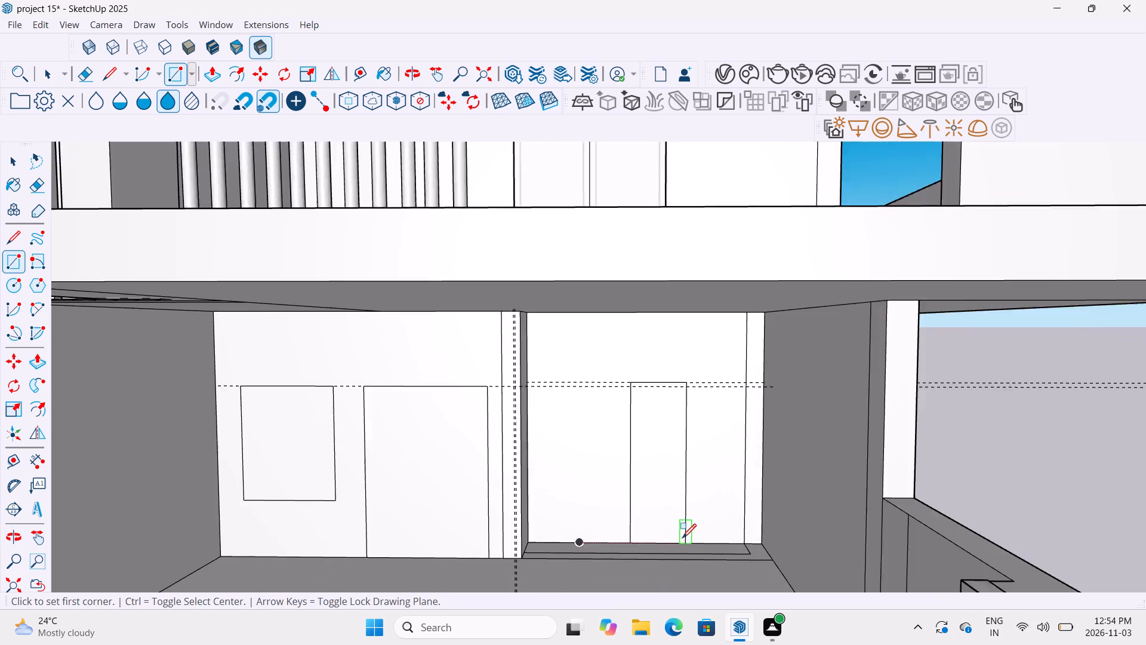
scroll(682, 539, "up", 4)
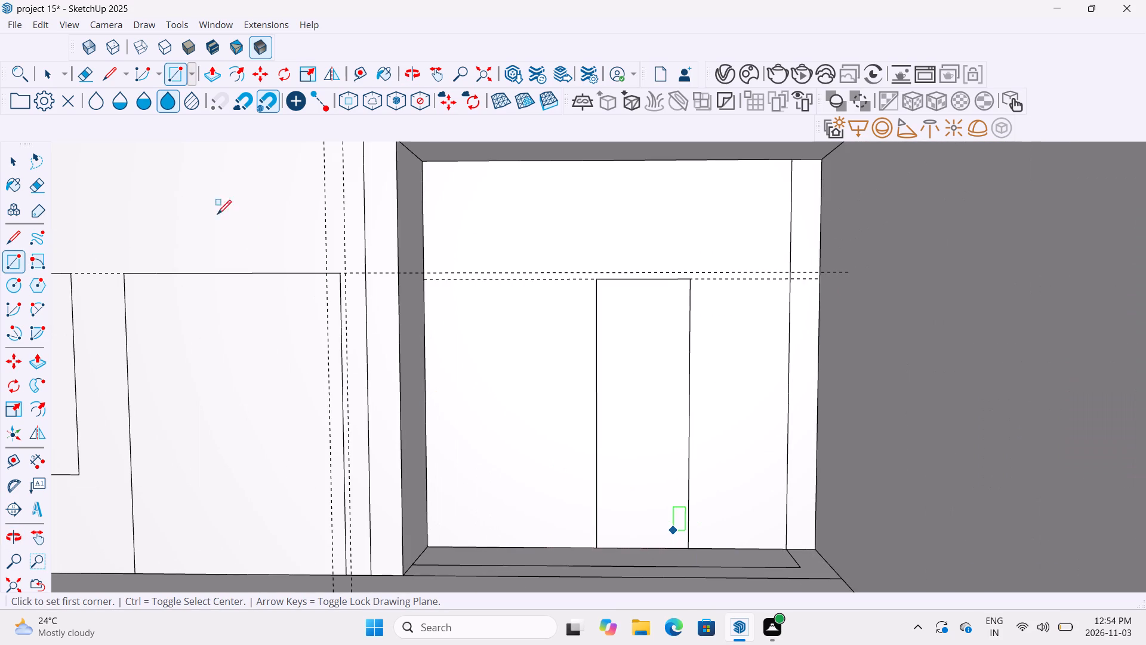
left_click(213, 74)
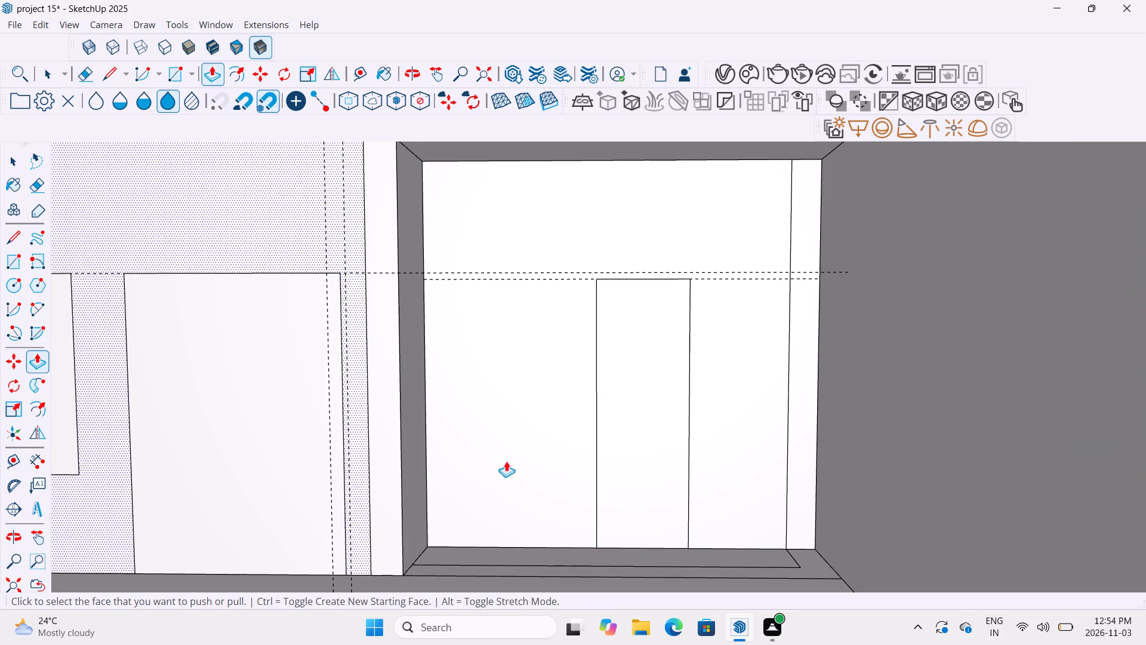
left_click(525, 551)
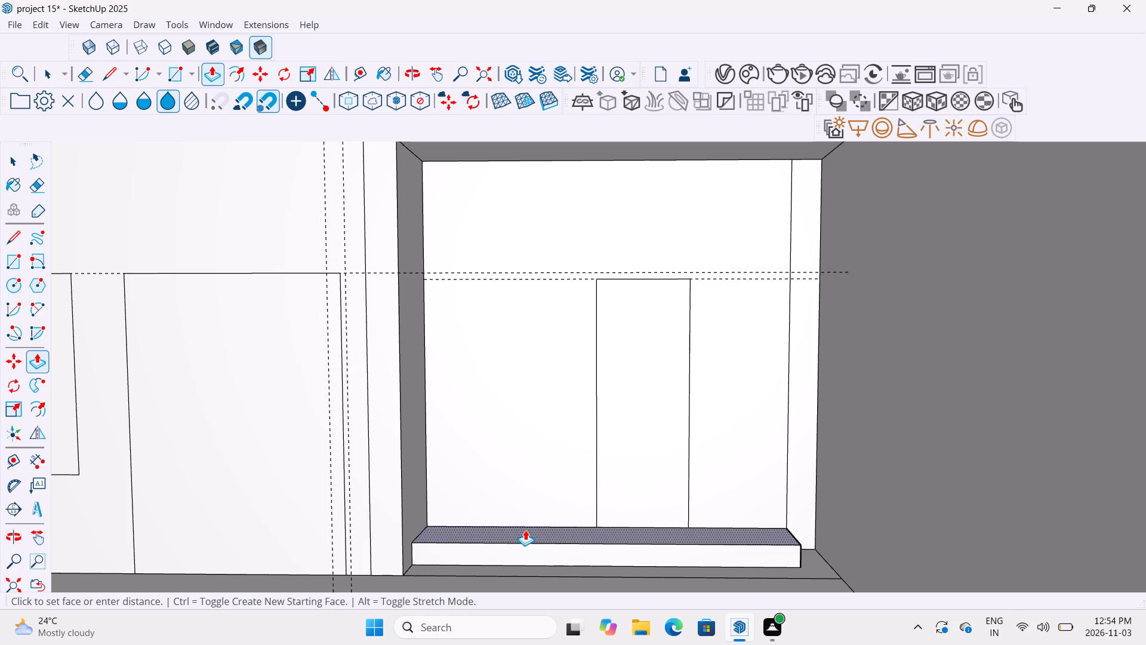
left_click(577, 530)
Extend the low step's open end with Push/Pull across the gap until it meets the adjacent side wall.
middle_click_drag(844, 558, 716, 575)
middle_click_drag(716, 575, 861, 522)
scroll(782, 552, "up", 10)
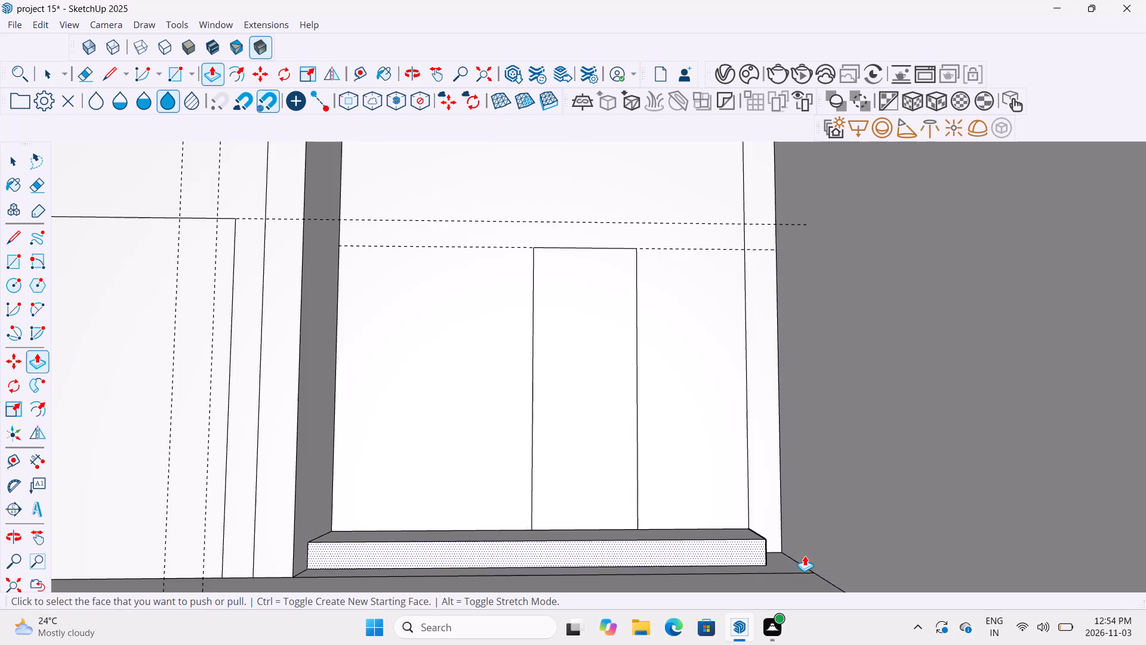
scroll(805, 555, "up", 5)
middle_click_drag(805, 555, 732, 566)
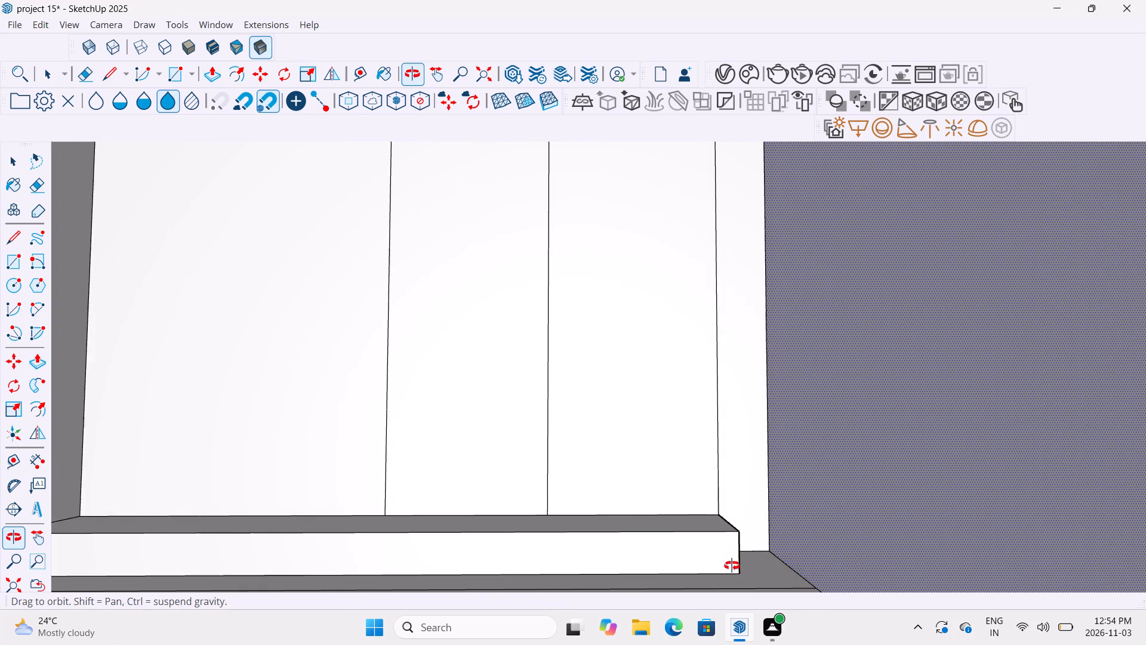
middle_click_drag(732, 566, 679, 569)
scroll(679, 569, "down", 1)
middle_click_drag(679, 569, 699, 555)
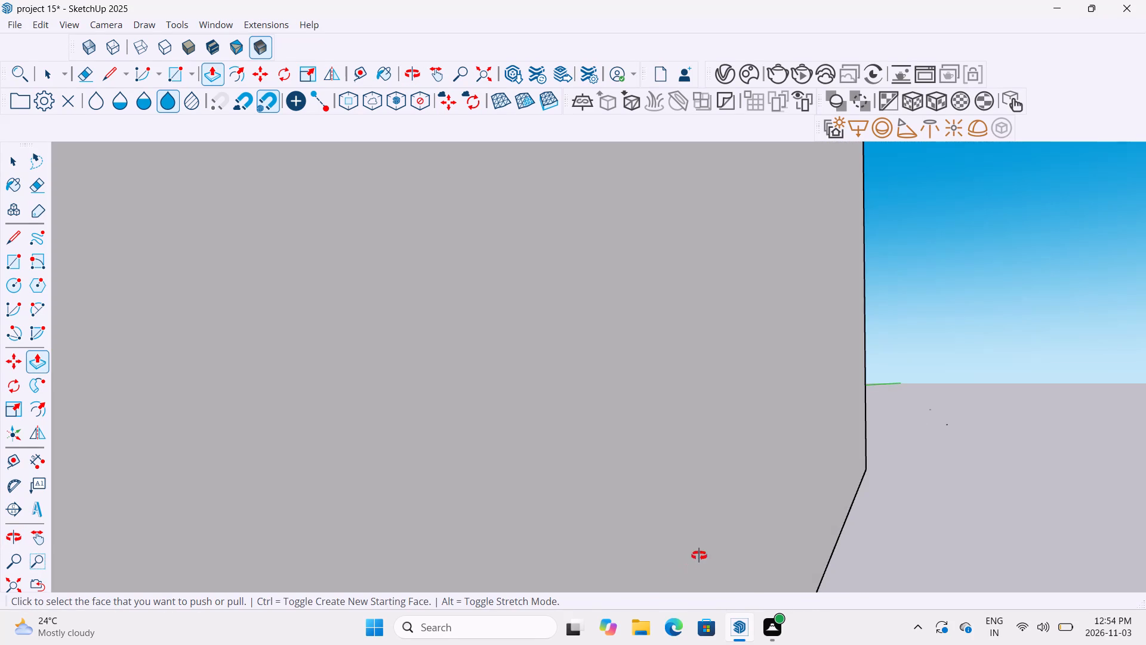
middle_click_drag(699, 555, 760, 530)
scroll(760, 530, "down", 8)
scroll(612, 528, "down", 6)
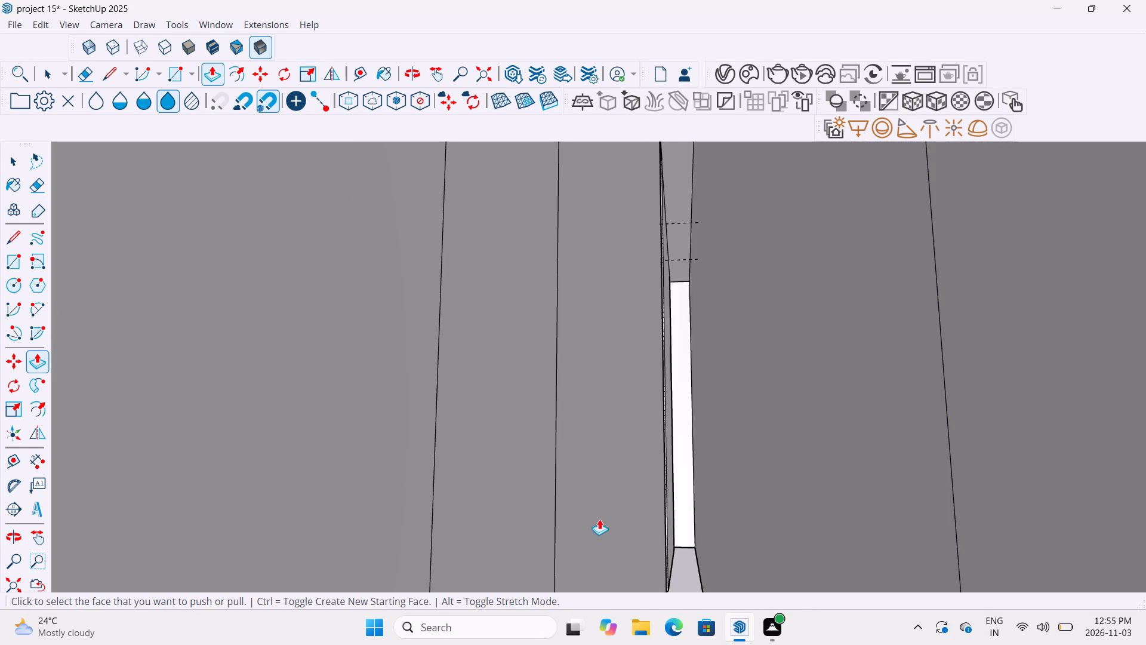
scroll(704, 391, "down", 17)
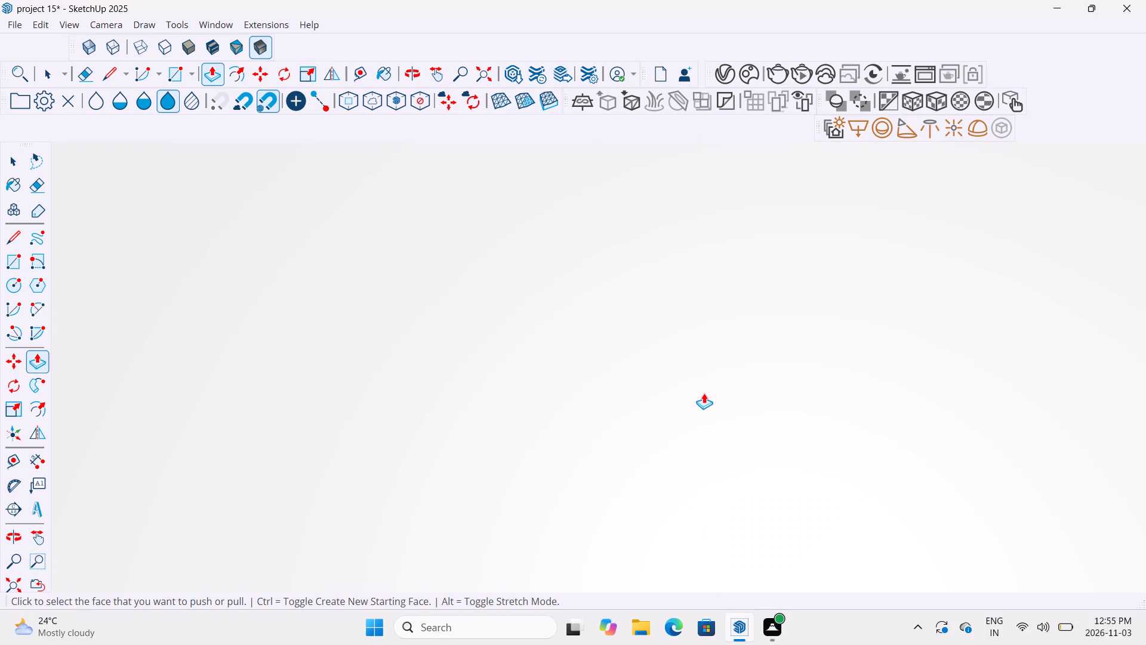
scroll(704, 396, "down", 20)
scroll(704, 396, "down", 13)
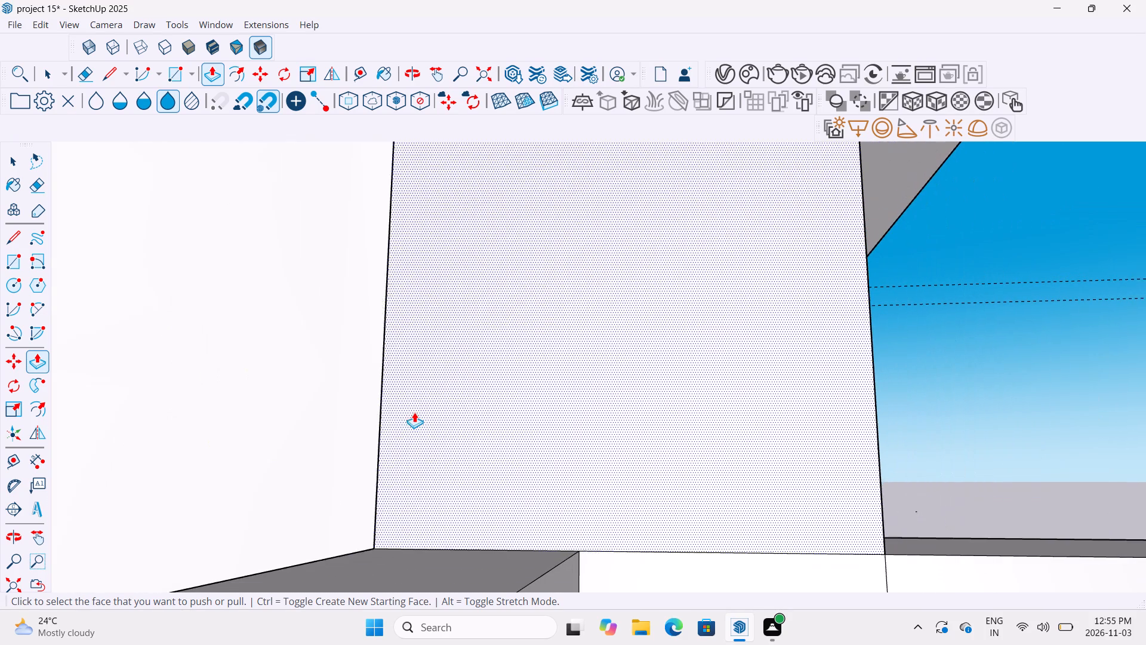
scroll(414, 412, "down", 8)
scroll(426, 492, "down", 17)
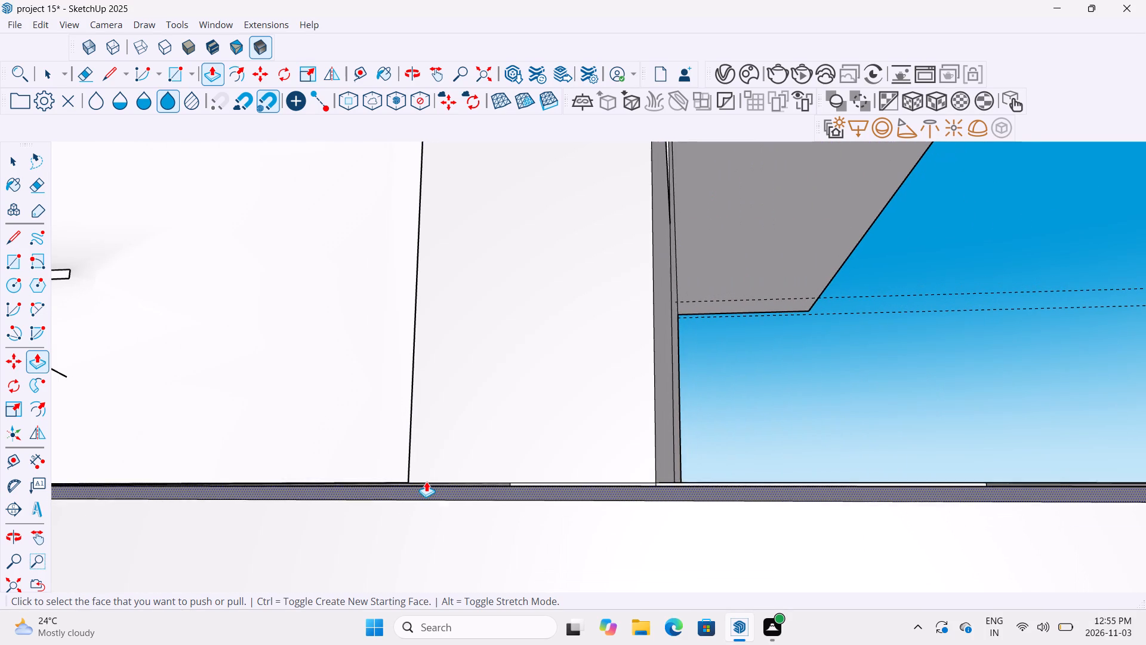
scroll(426, 481, "down", 14)
scroll(759, 388, "down", 19)
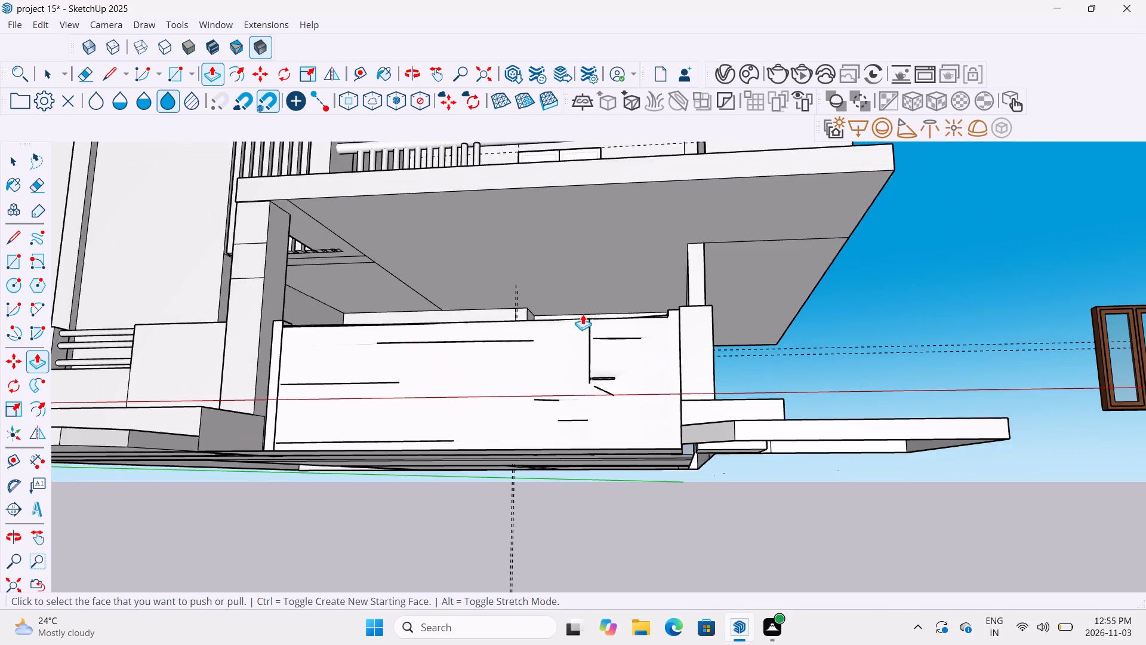
middle_click_drag(589, 296, 608, 419)
scroll(675, 333, "up", 5)
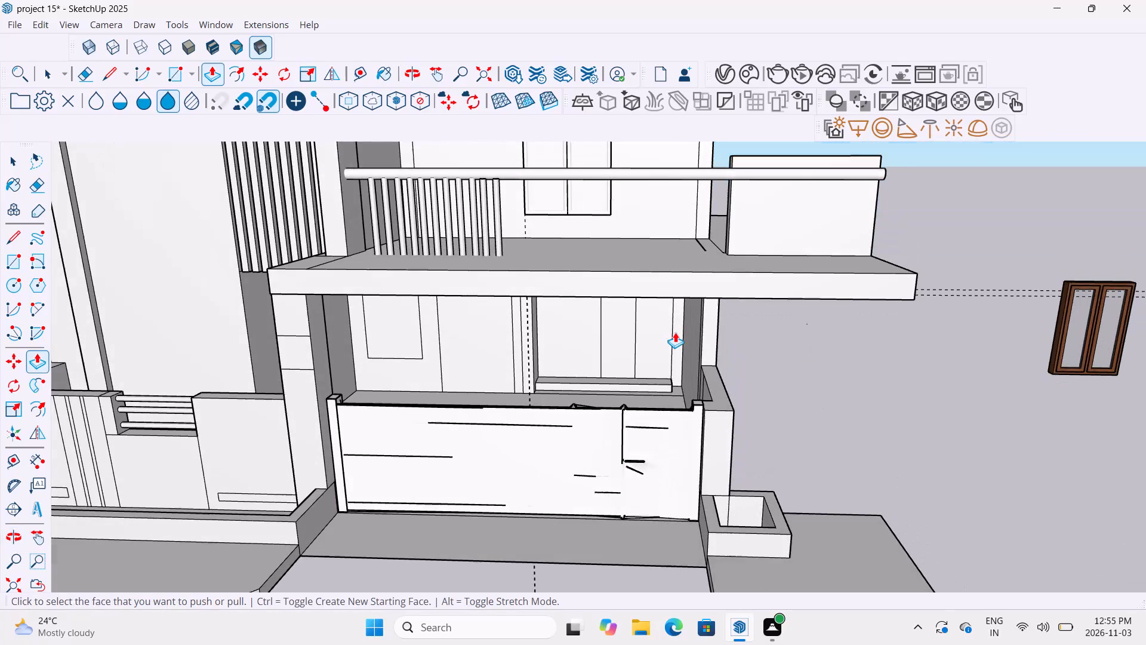
scroll(675, 332, "up", 8)
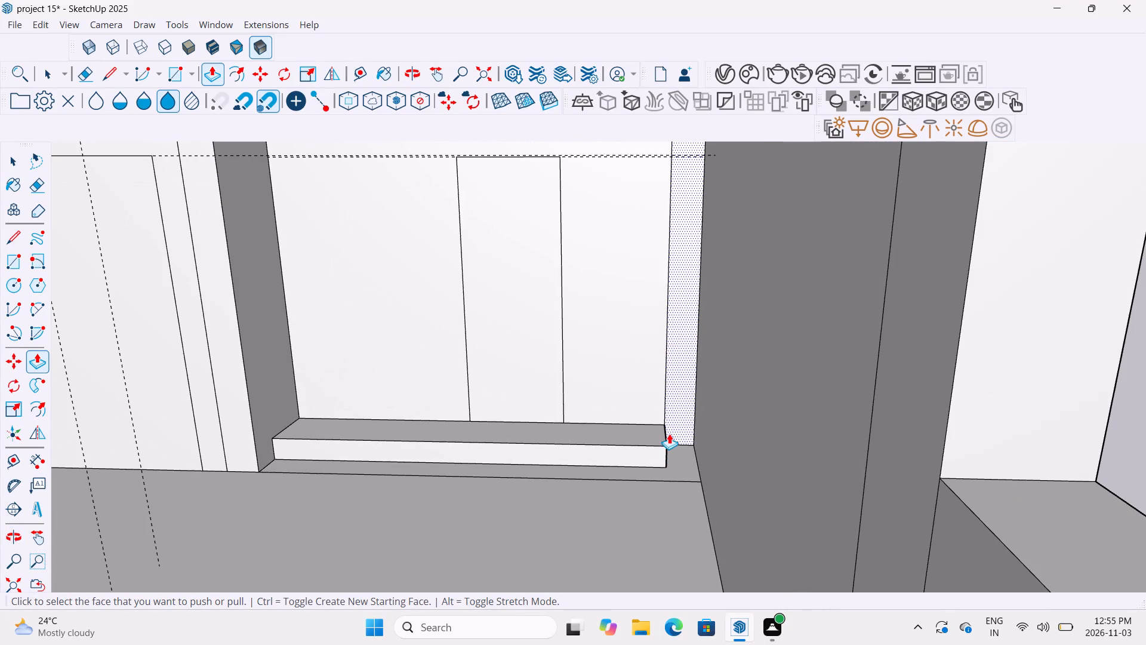
middle_click_drag(669, 437, 655, 447)
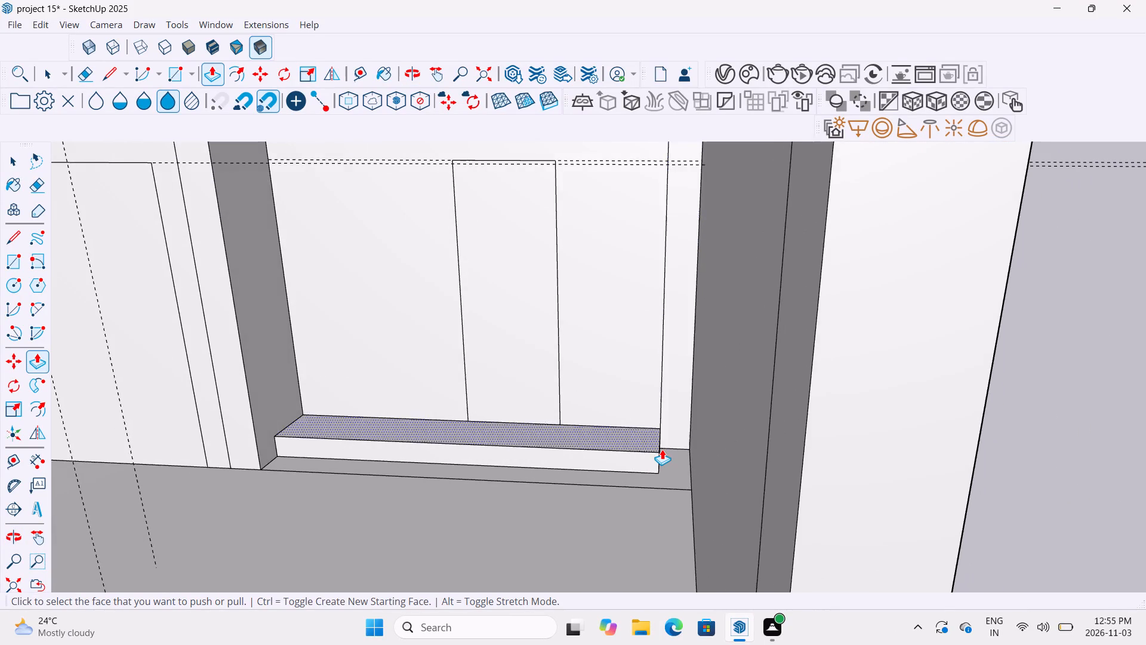
scroll(662, 449, "up", 18)
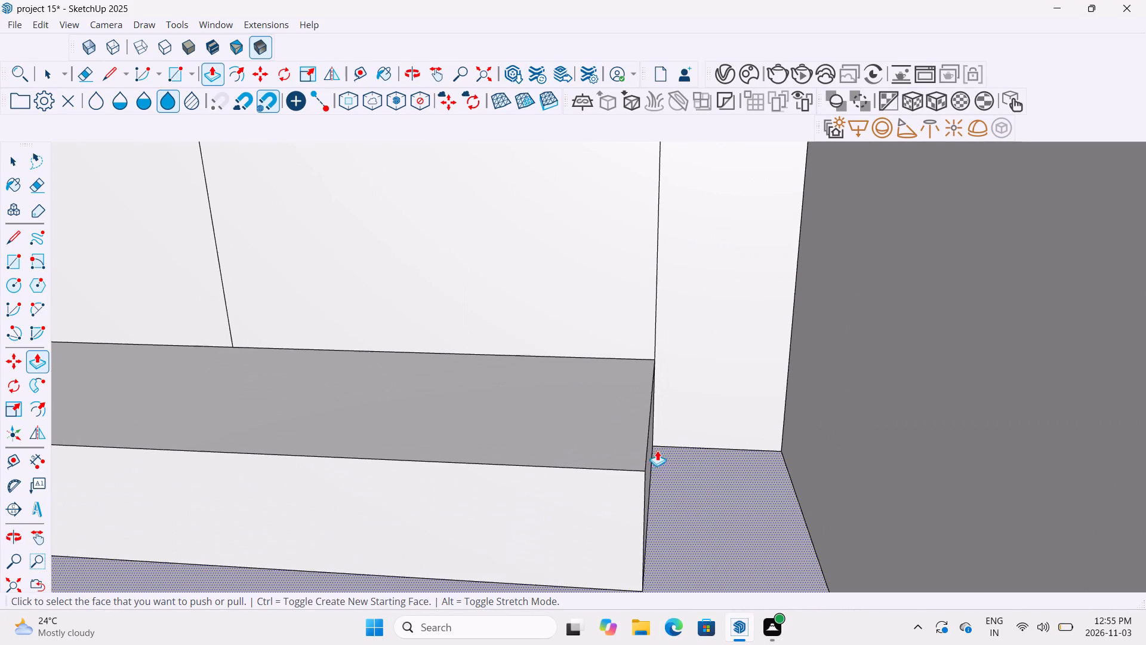
left_click(649, 456)
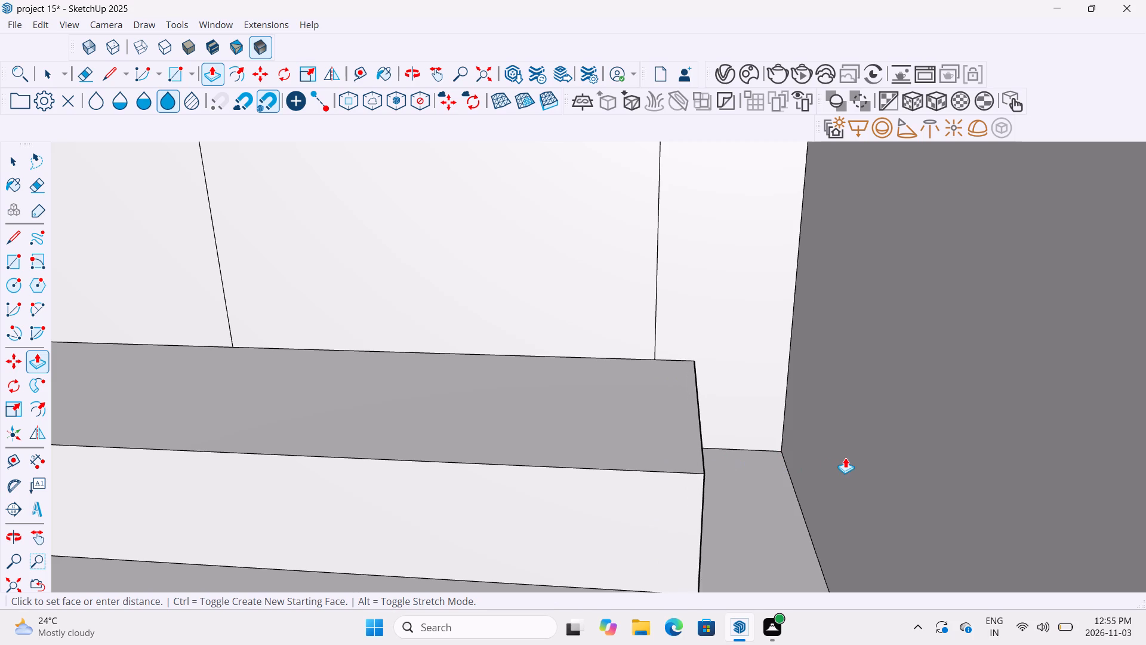
left_click(864, 458)
Push/Pull the face of the wide door outline on the back wall beside the window outline.
scroll(864, 459, "down", 15)
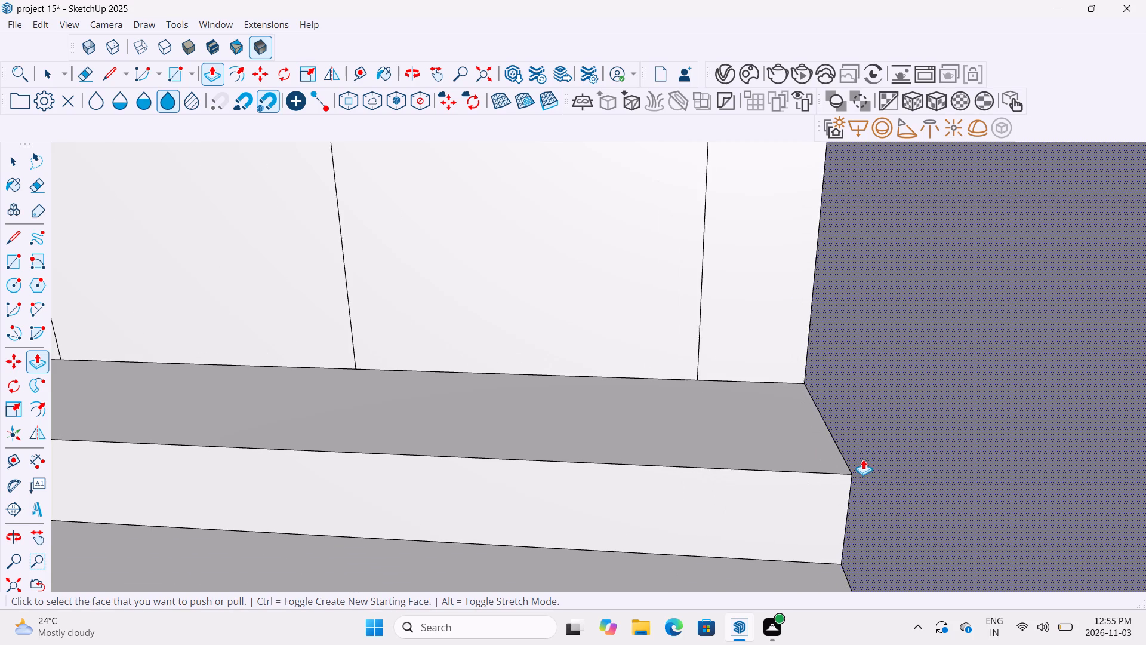
scroll(862, 456, "down", 19)
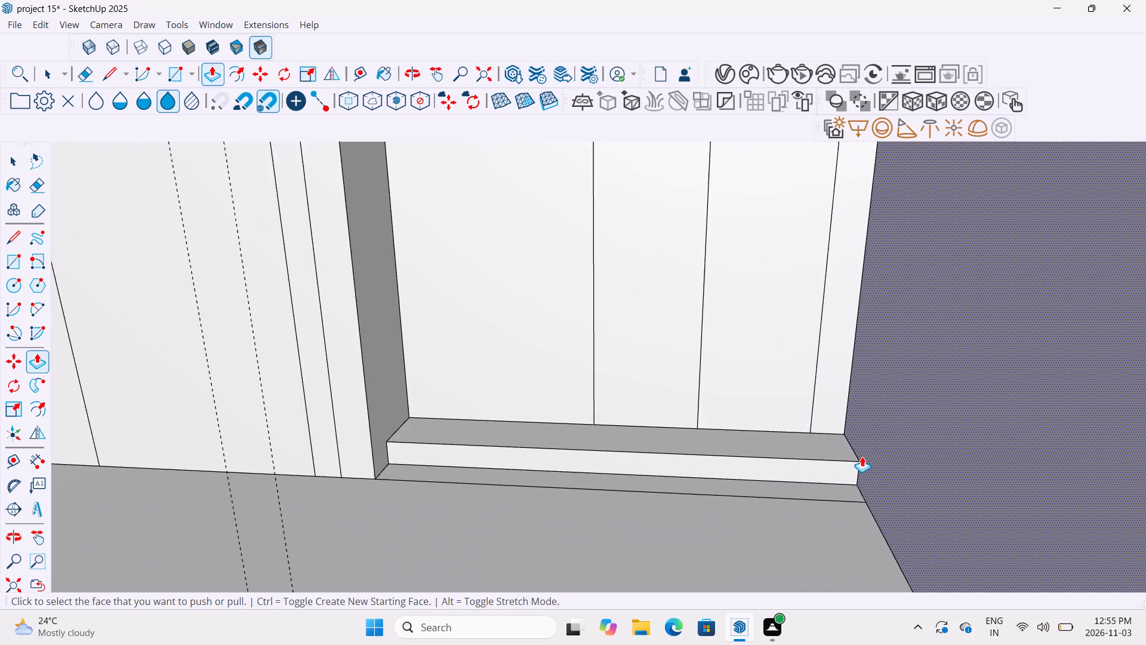
scroll(862, 456, "down", 2)
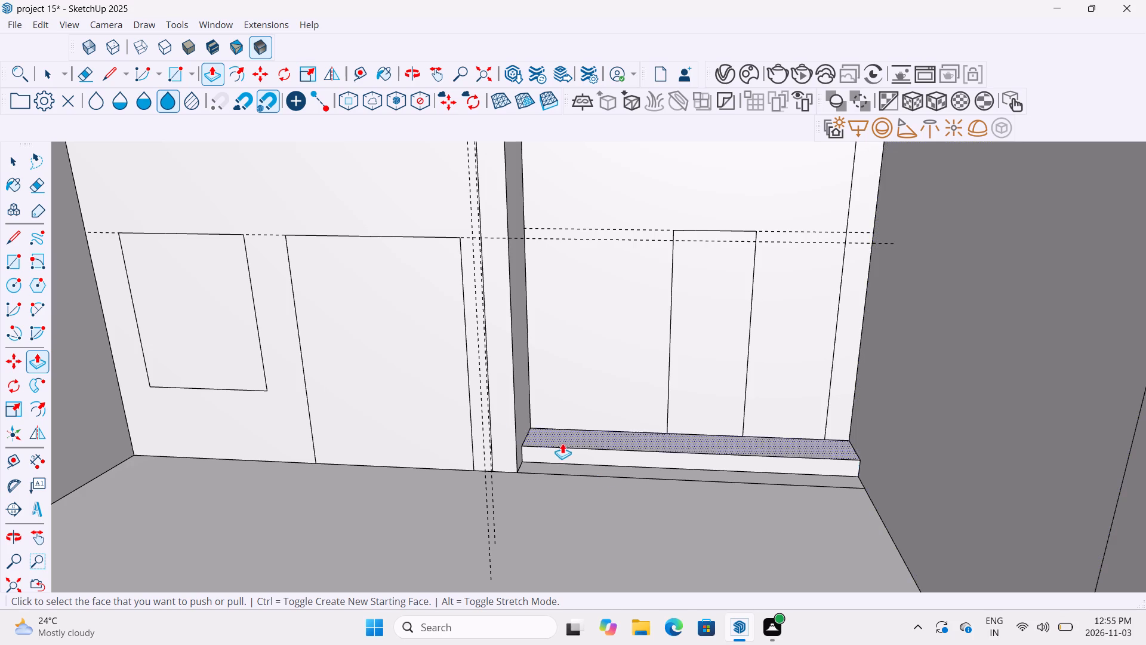
left_click(381, 373)
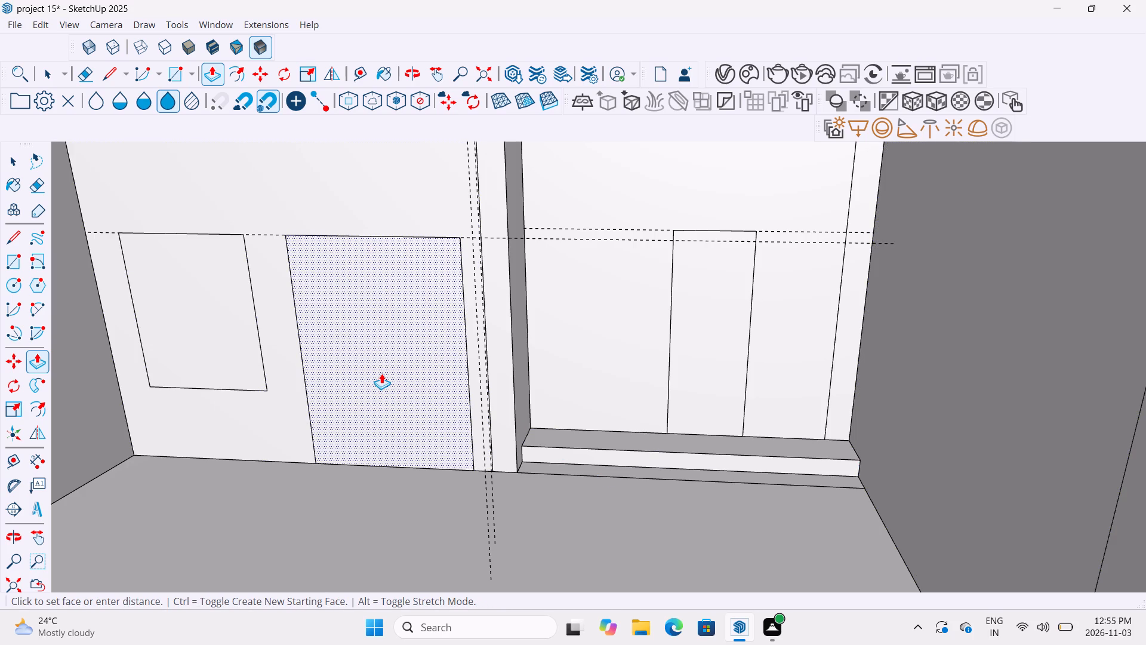
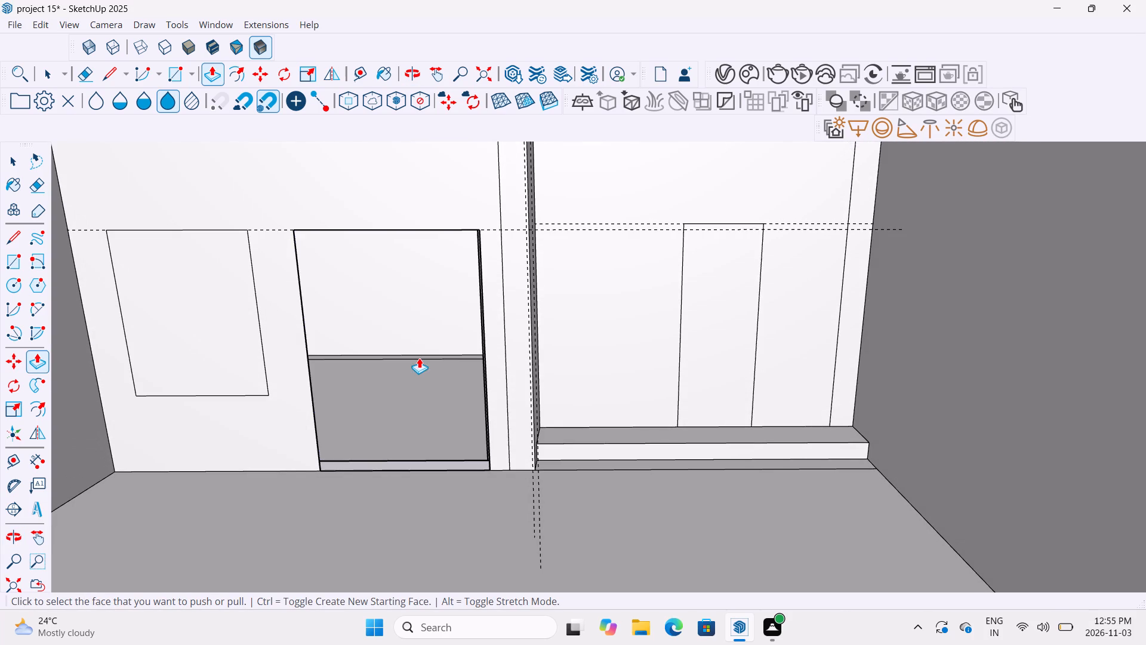
Push/Pull the face of the window outline on the back wall beside the wide door opening.
left_click(201, 336)
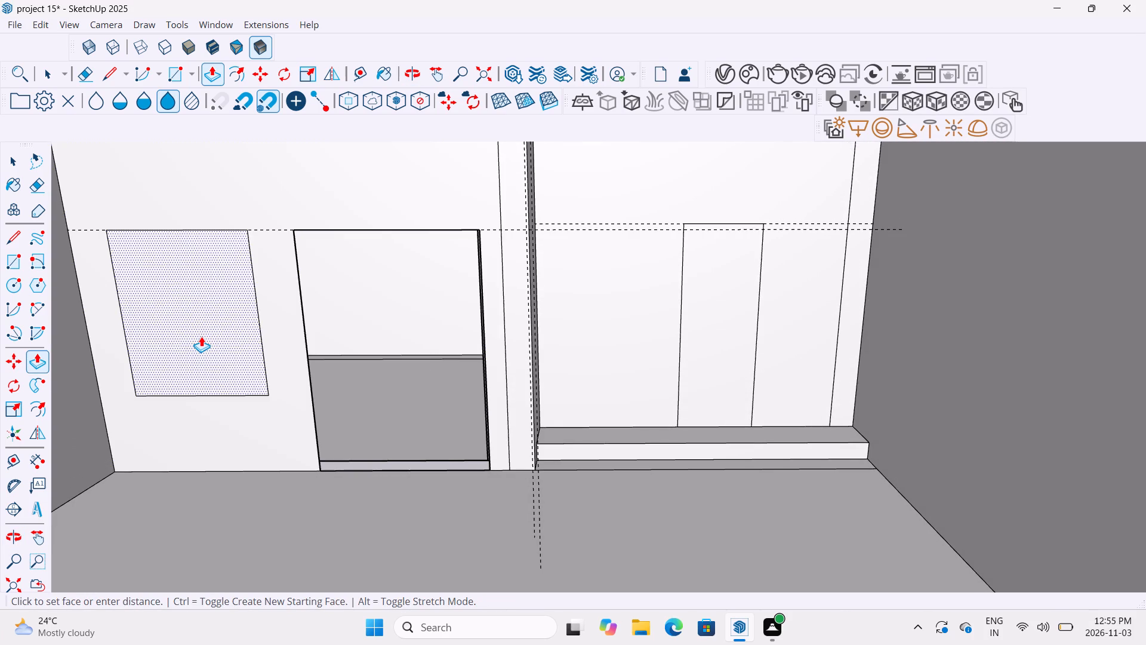
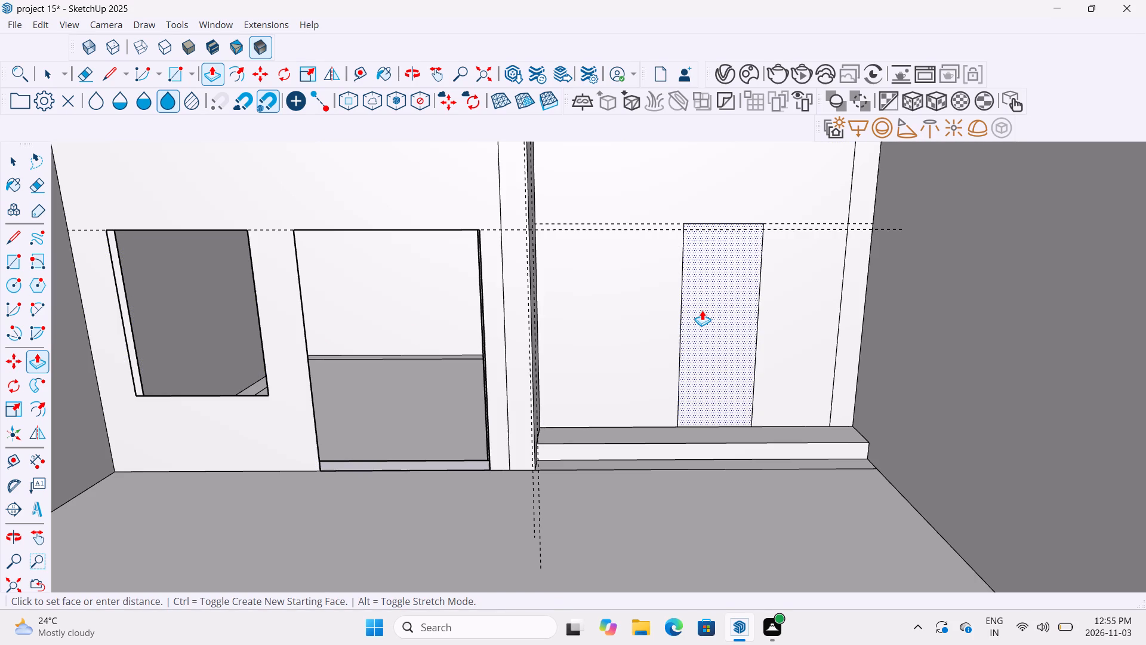
Push the narrow outlined face into the back wall above the step and delete it to leave an opening.
left_click(702, 310)
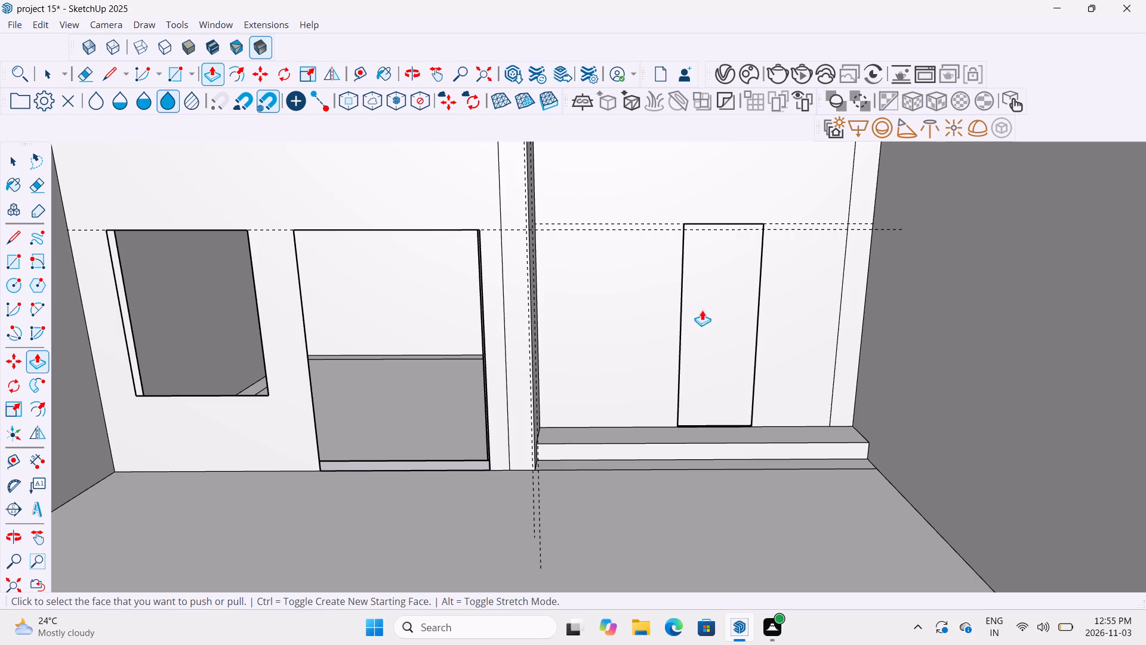
key("Delete")
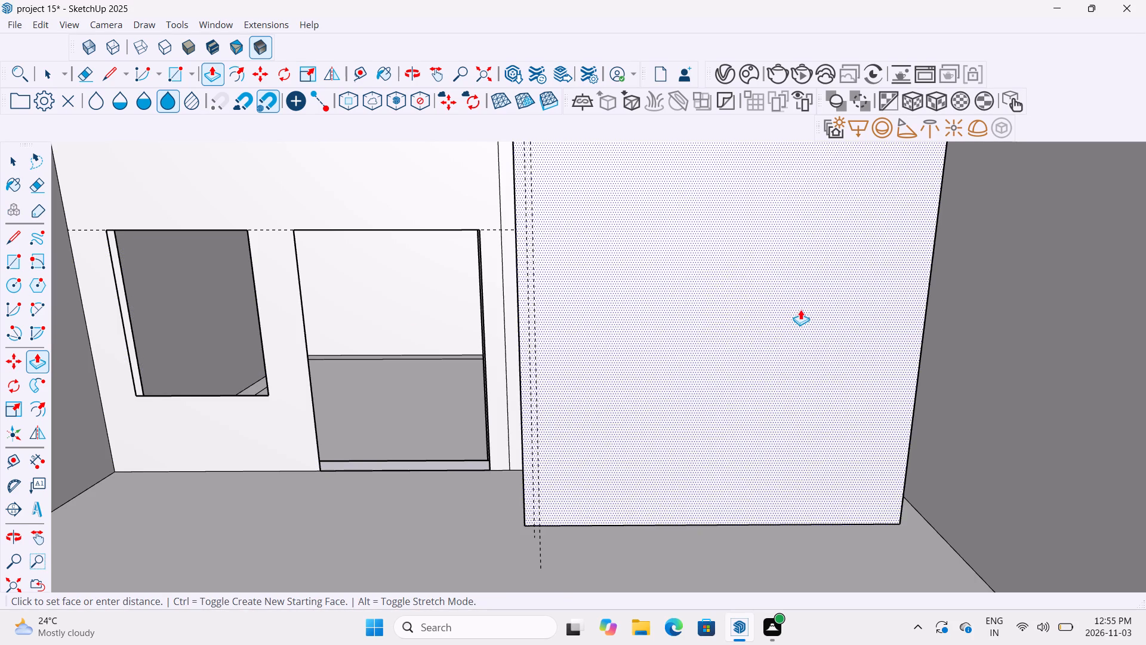
key("Escape")
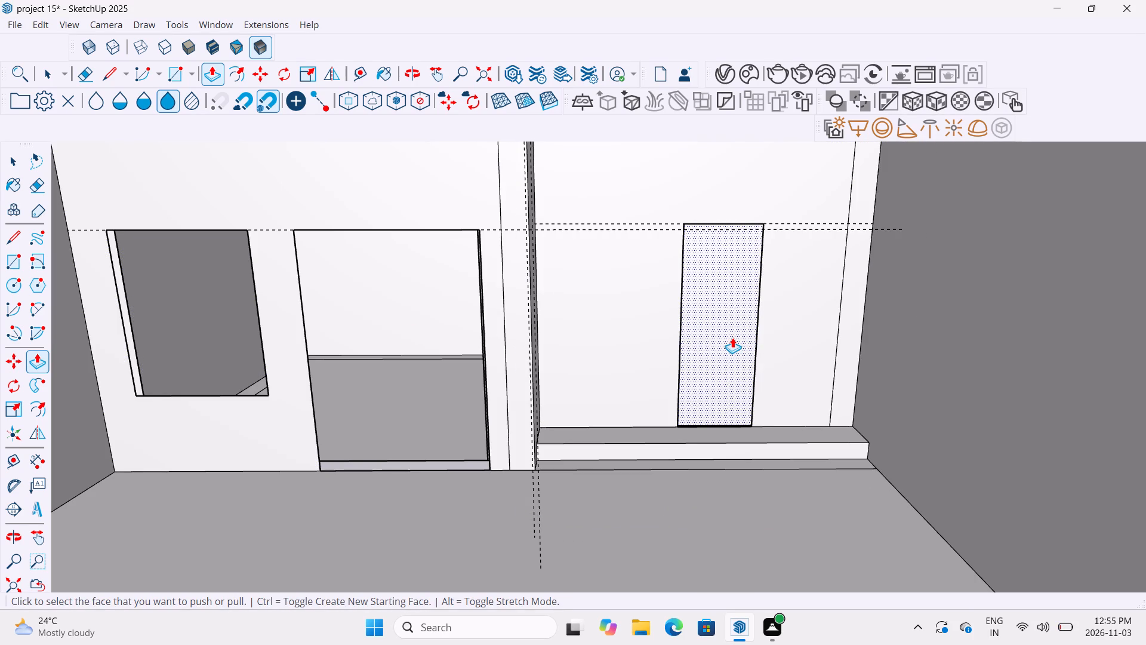
left_click(732, 337)
key("Delete")
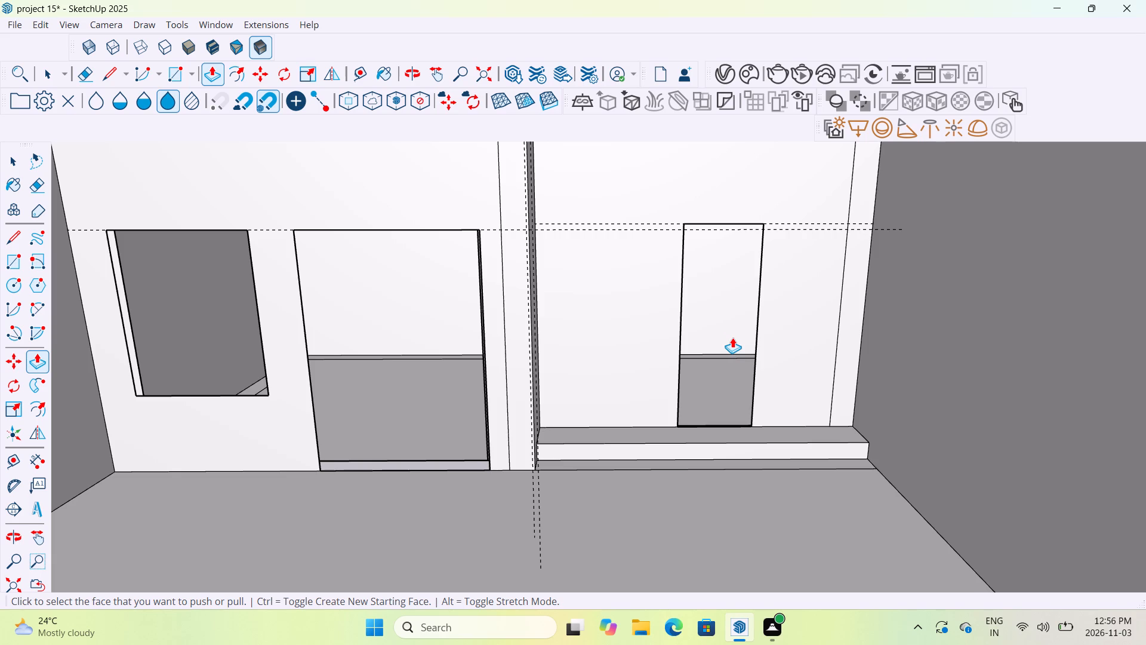
Copy the two-panel window from the first-floor balcony wall to the top corner of the ground-floor window opening.
scroll(732, 337, "down", 17)
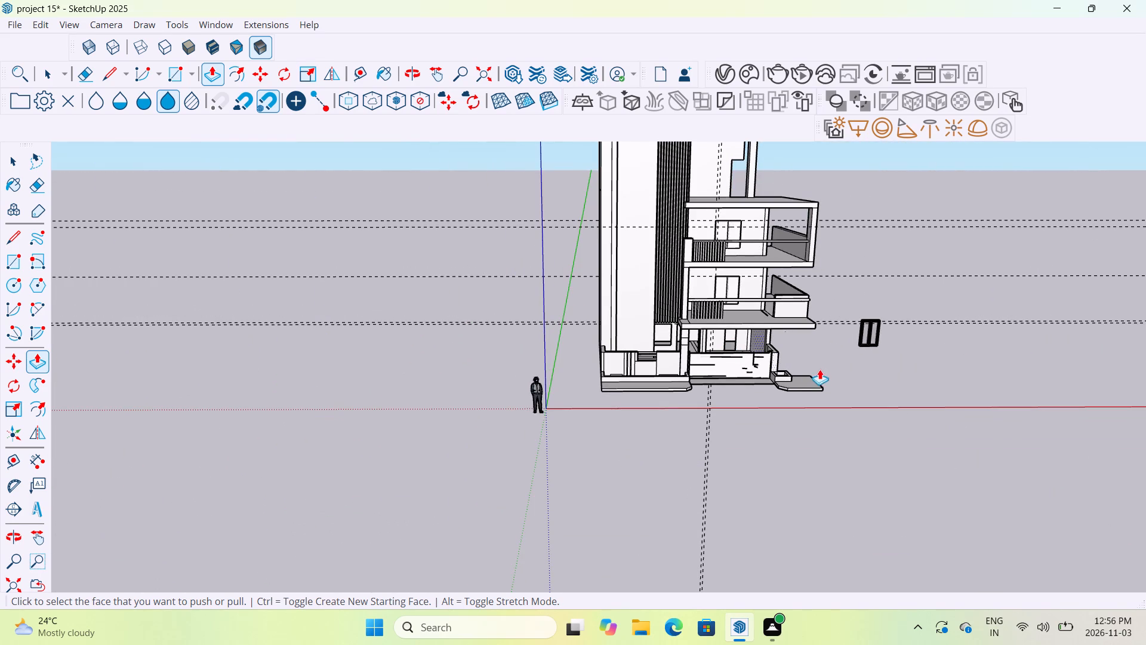
middle_click_drag(823, 373, 788, 365)
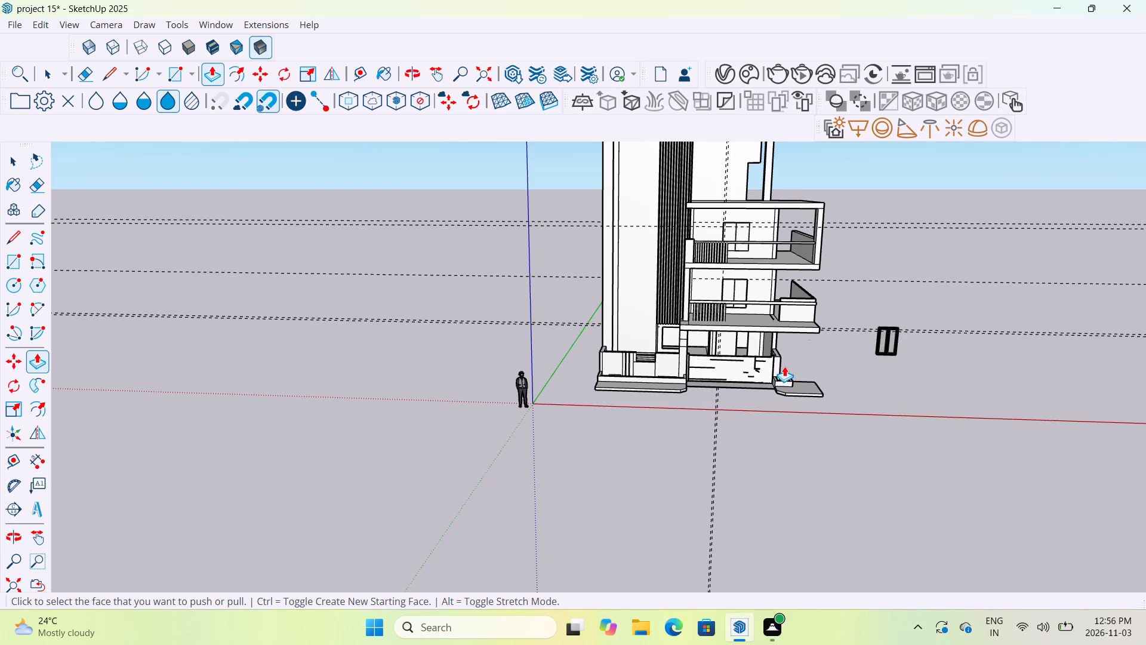
scroll(722, 295, "up", 13)
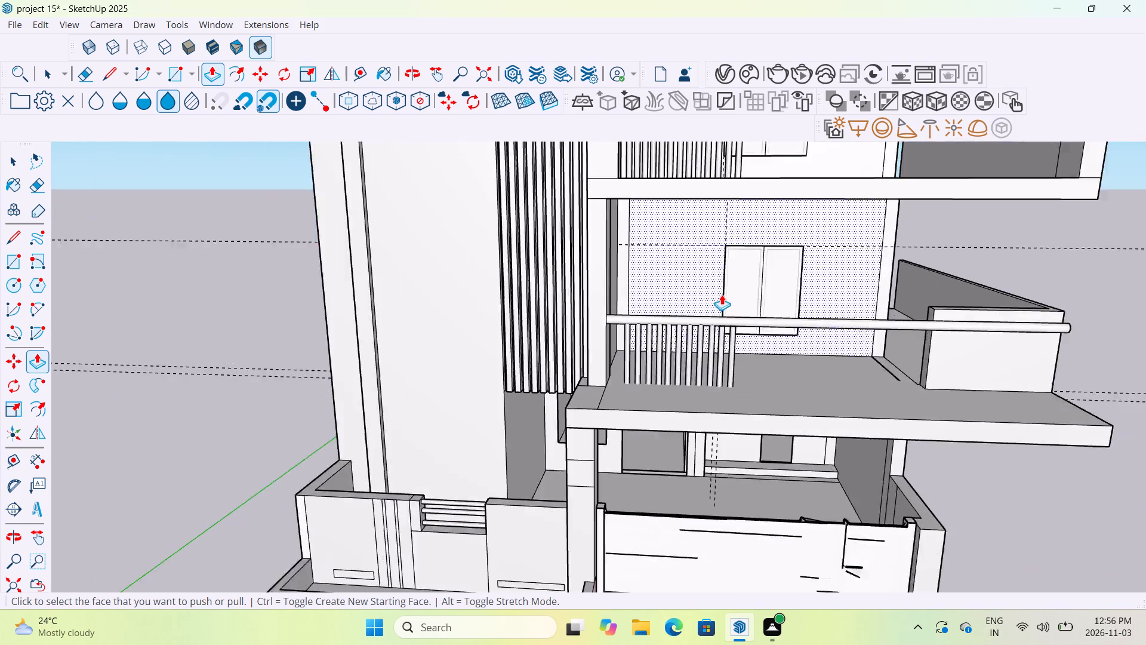
middle_click_drag(758, 312, 775, 266)
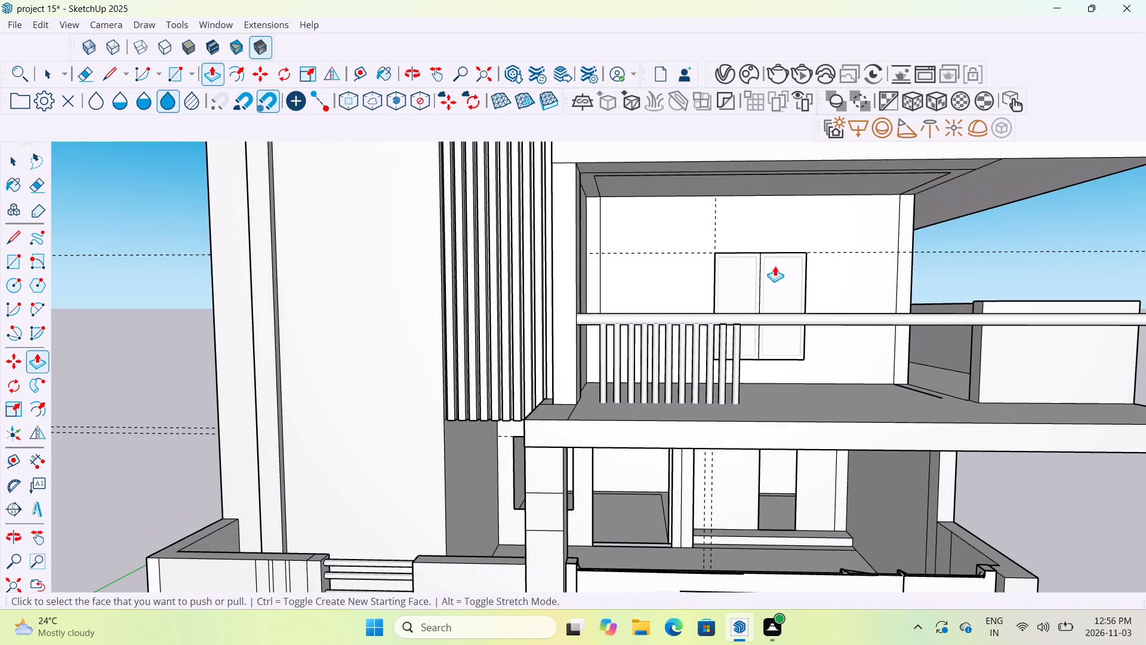
key("Escape")
key("Escape")
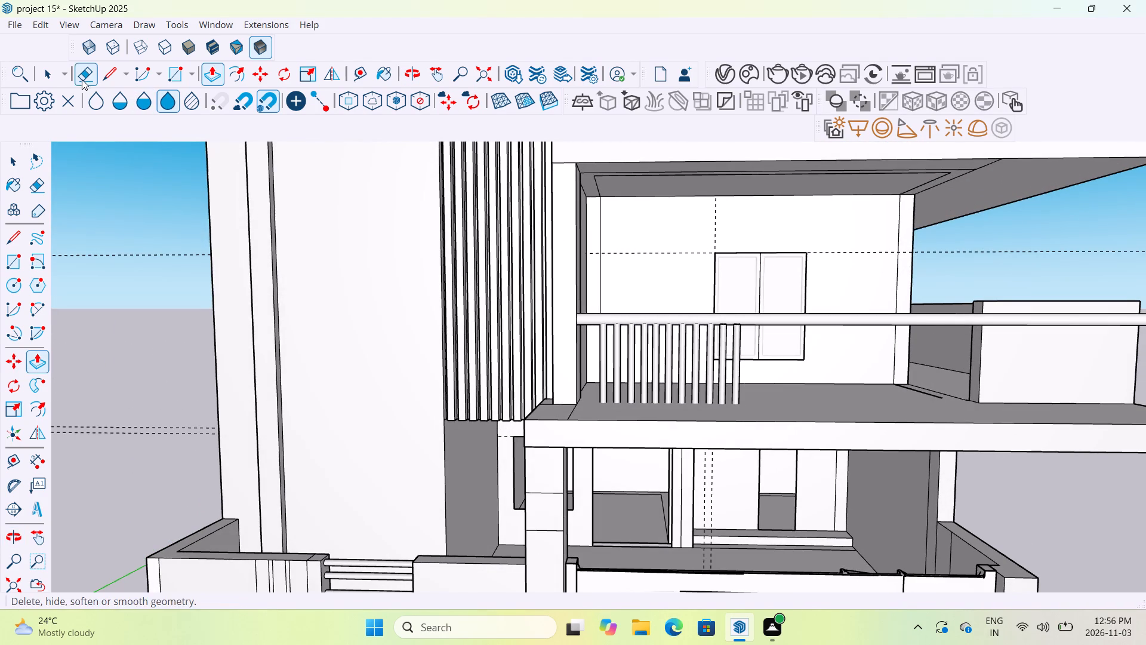
left_click(51, 79)
left_click(713, 271)
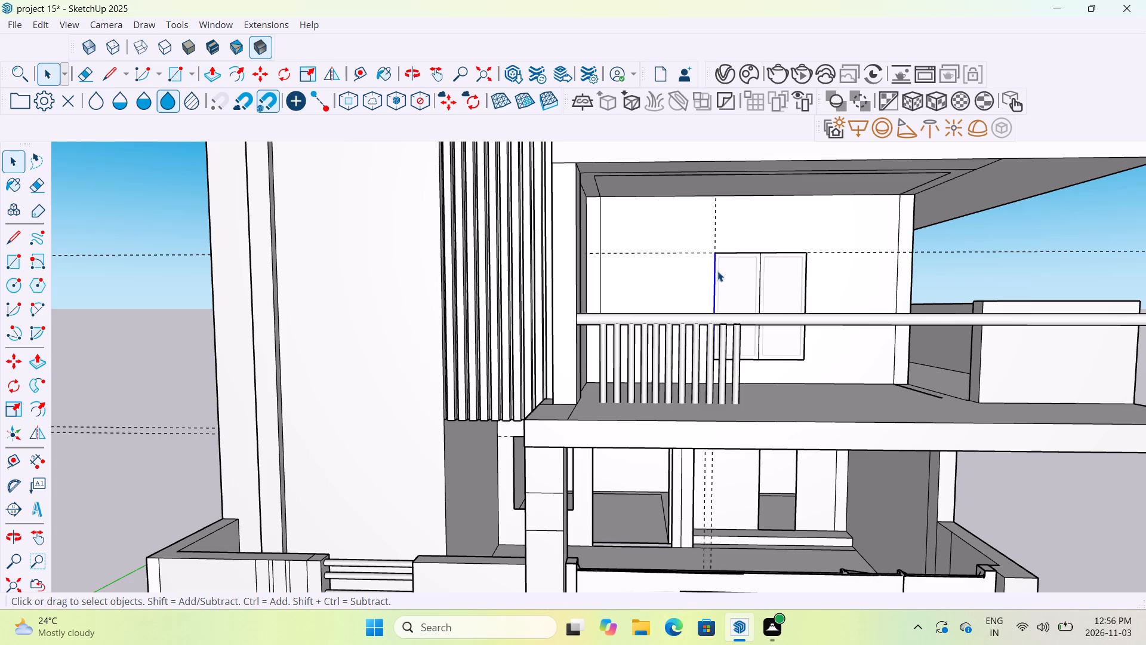
left_click(729, 271)
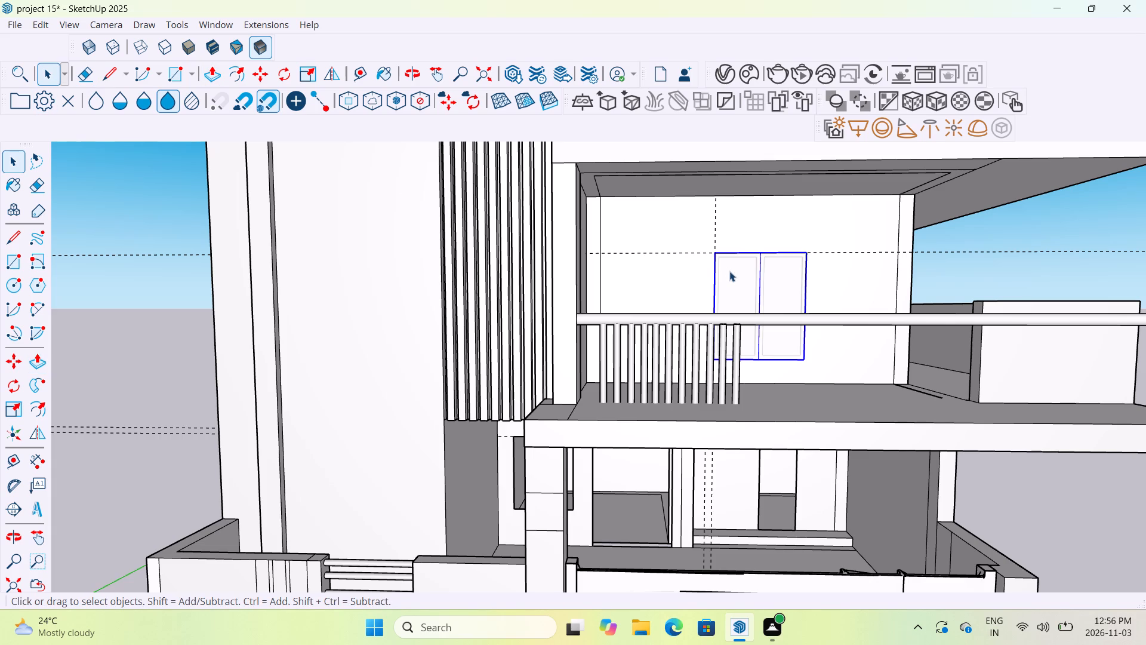
key("m")
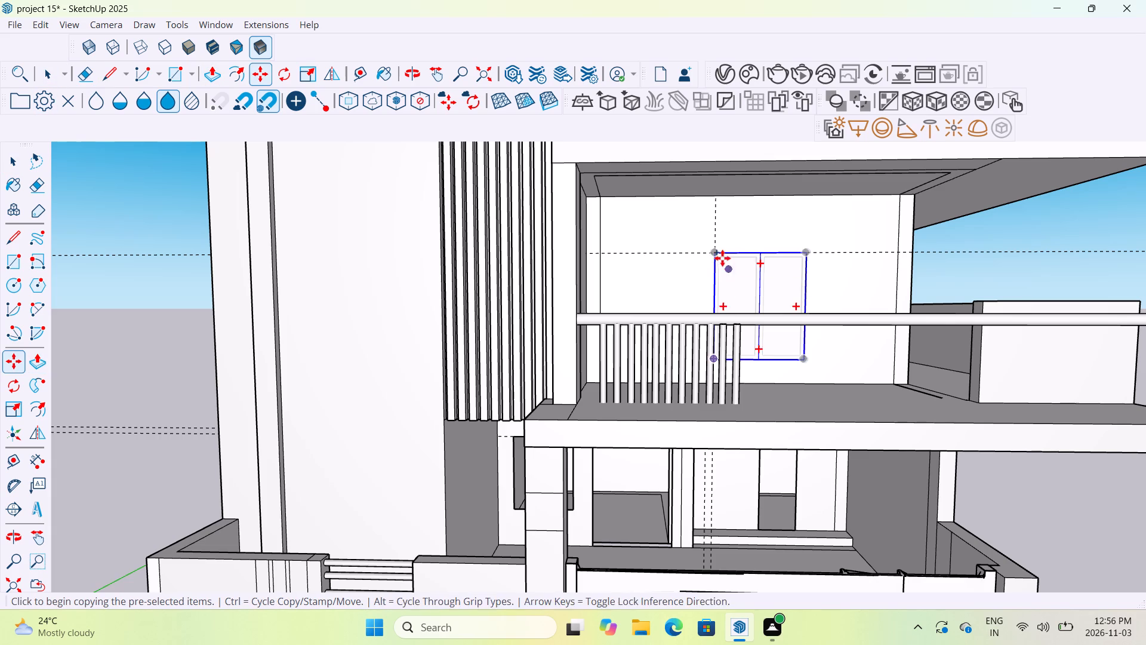
scroll(714, 252, "up", 14)
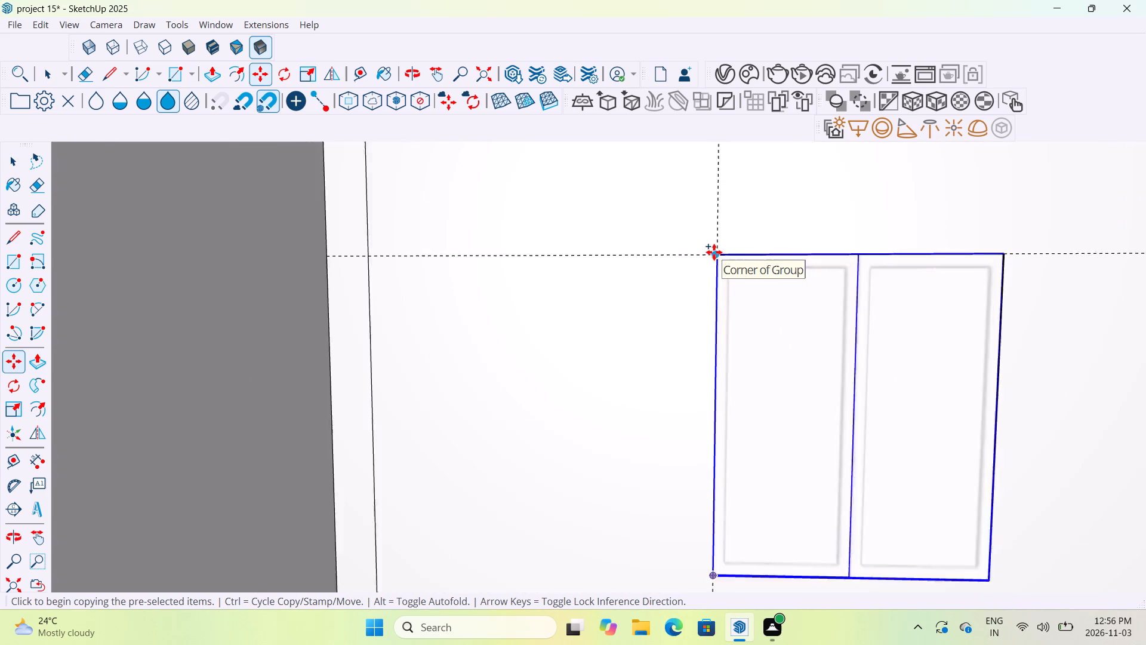
left_click(716, 258)
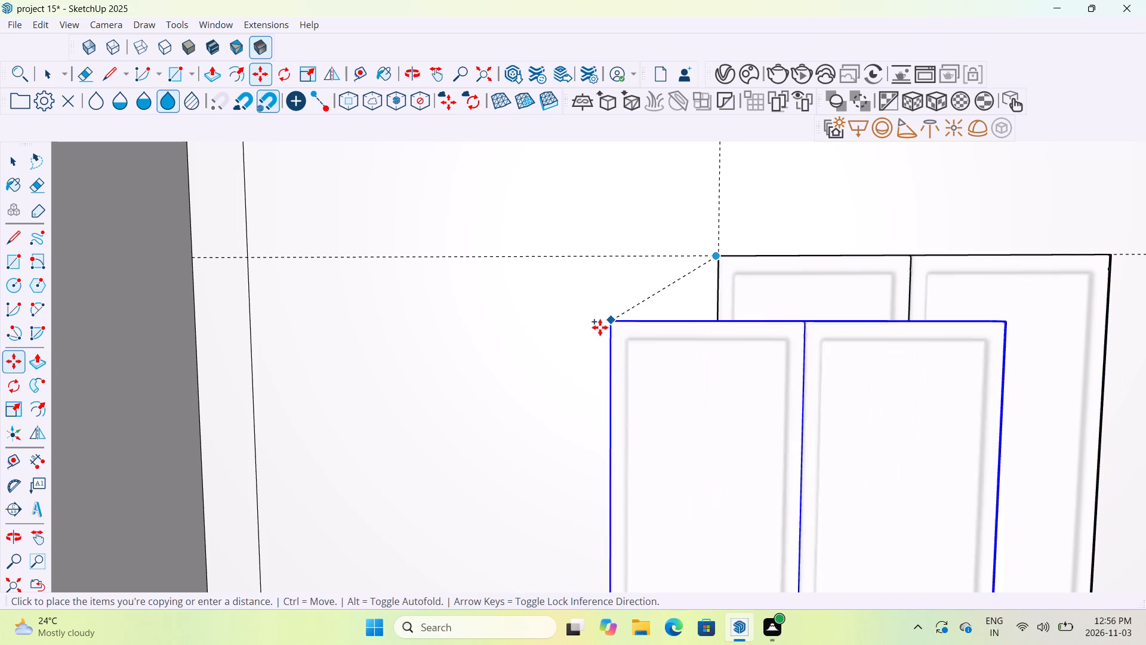
scroll(600, 327, "down", 10)
scroll(600, 327, "up", 1)
scroll(600, 327, "down", 17)
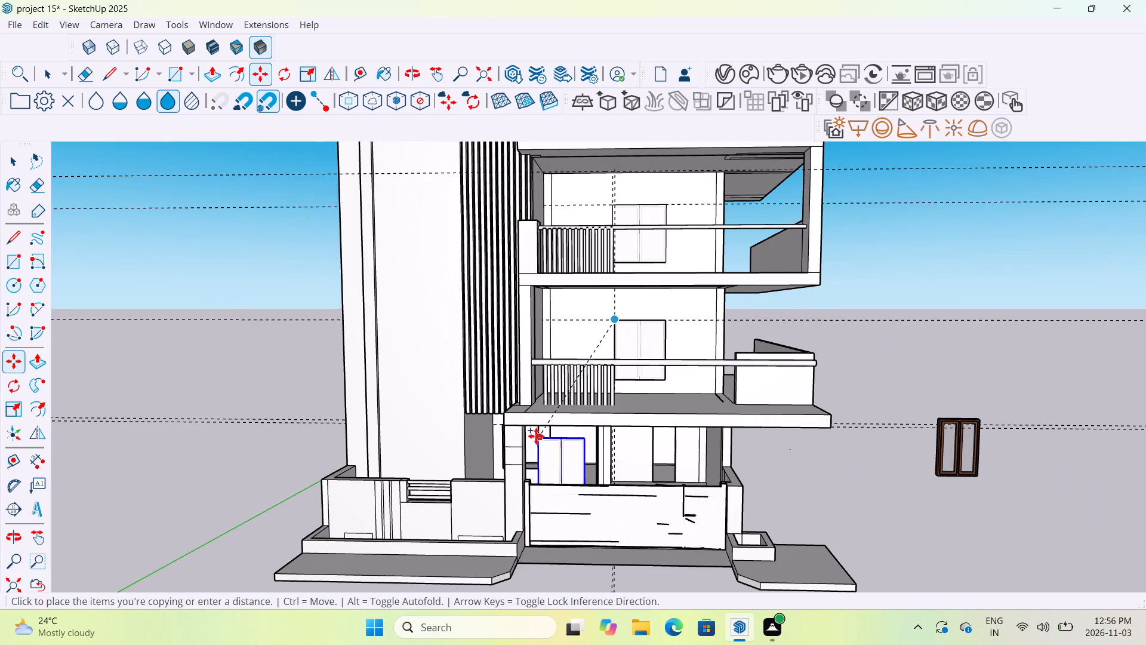
scroll(536, 436, "up", 13)
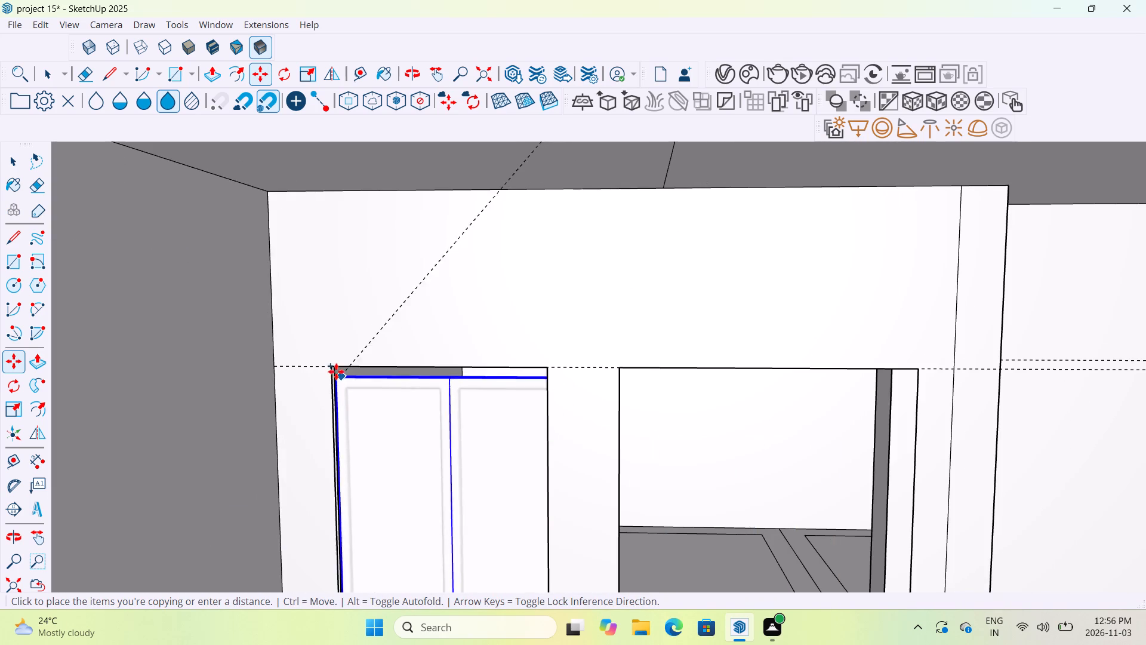
left_click(334, 371)
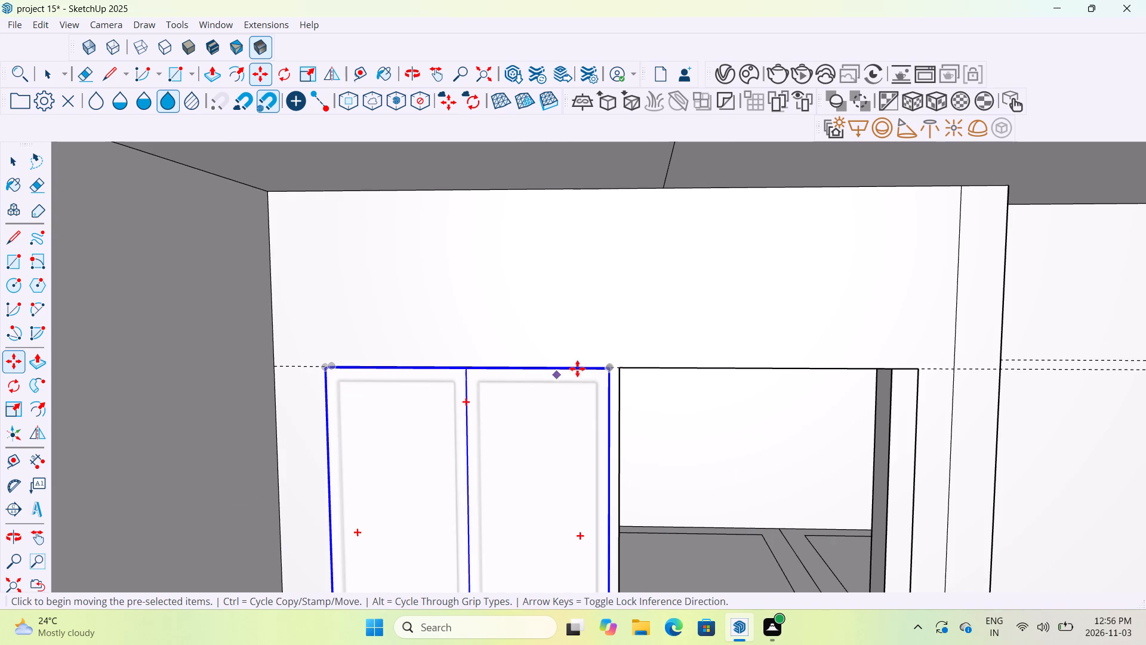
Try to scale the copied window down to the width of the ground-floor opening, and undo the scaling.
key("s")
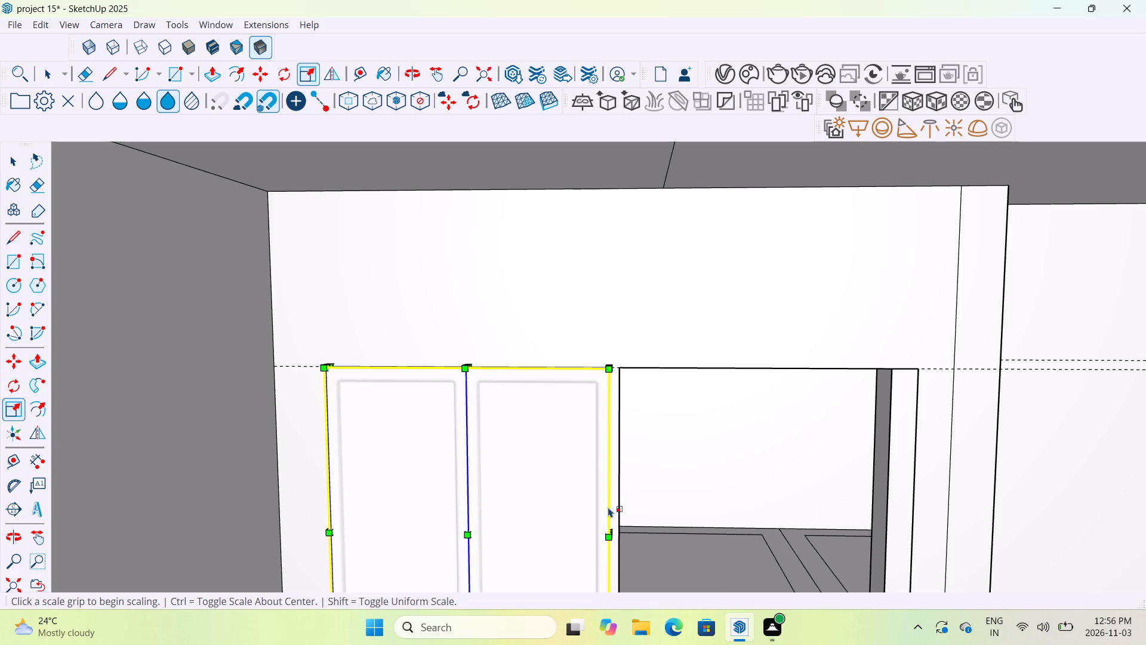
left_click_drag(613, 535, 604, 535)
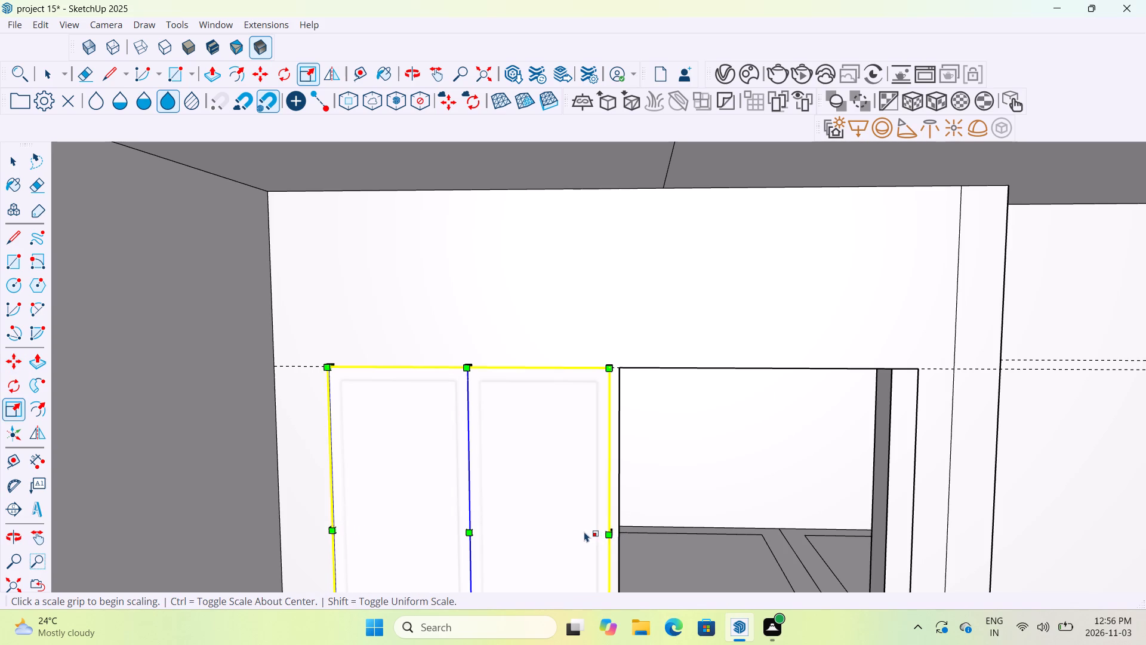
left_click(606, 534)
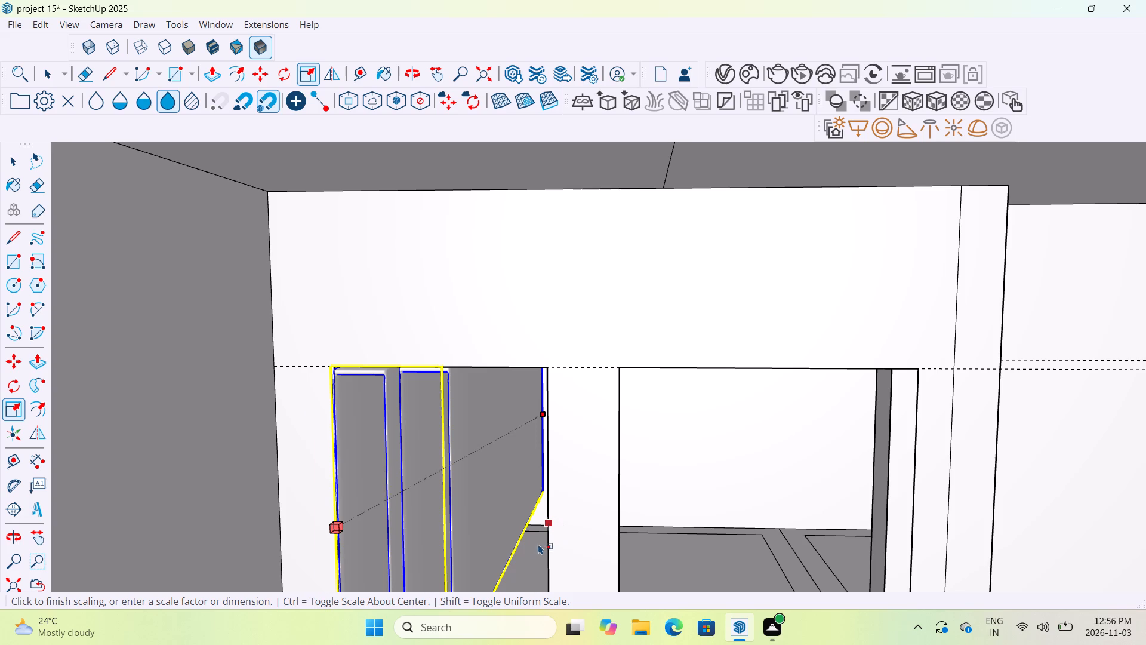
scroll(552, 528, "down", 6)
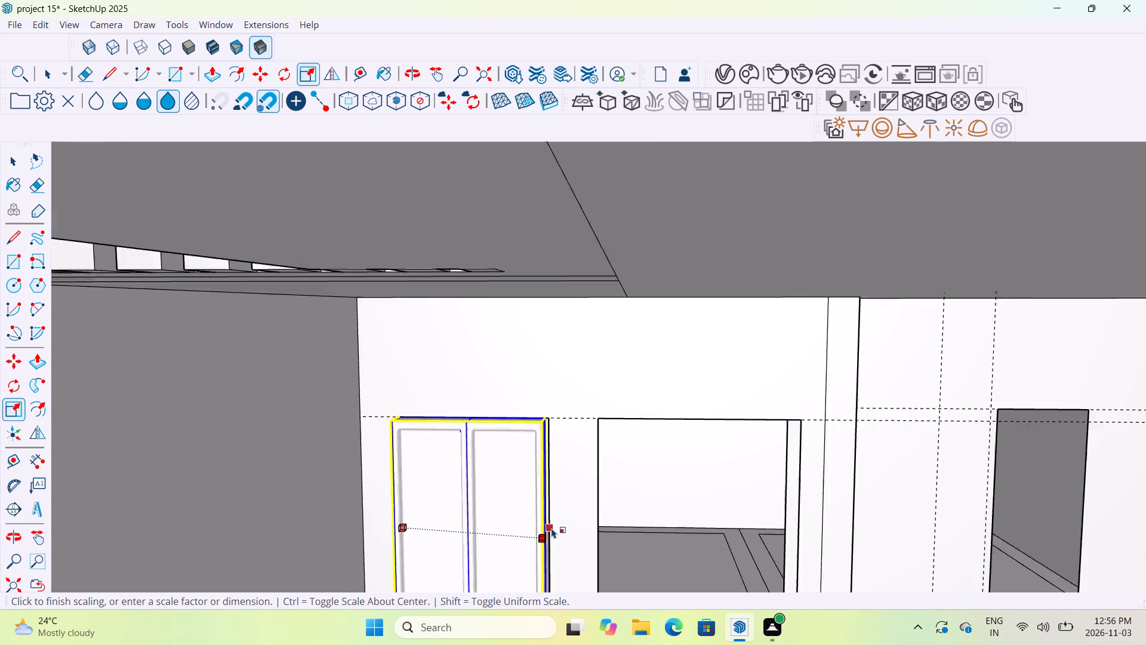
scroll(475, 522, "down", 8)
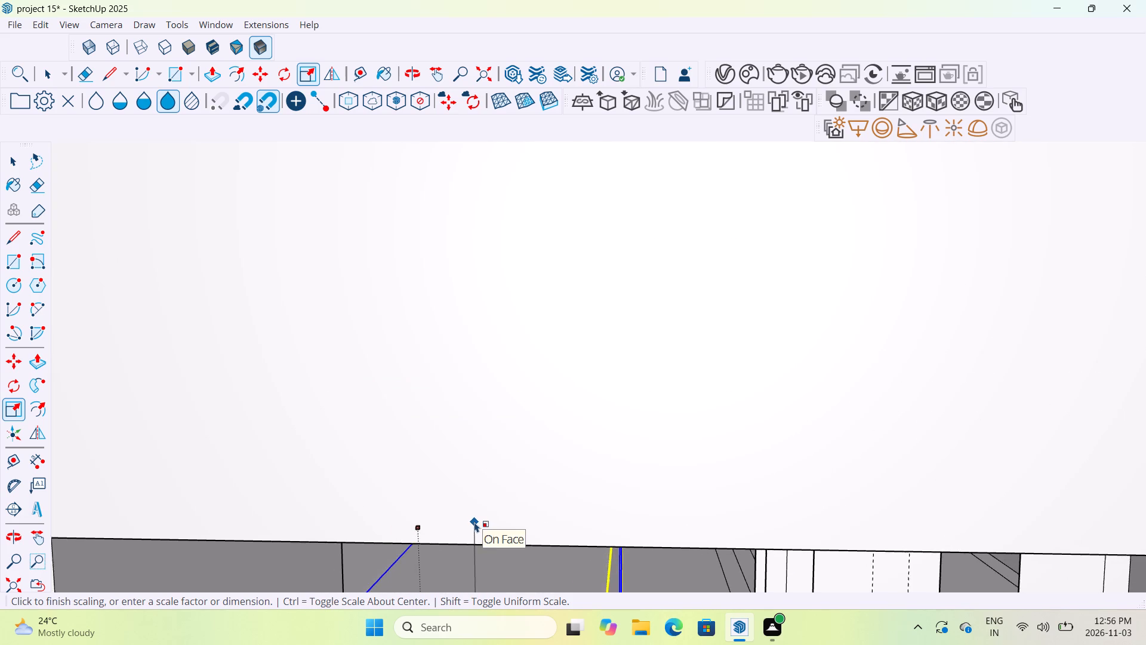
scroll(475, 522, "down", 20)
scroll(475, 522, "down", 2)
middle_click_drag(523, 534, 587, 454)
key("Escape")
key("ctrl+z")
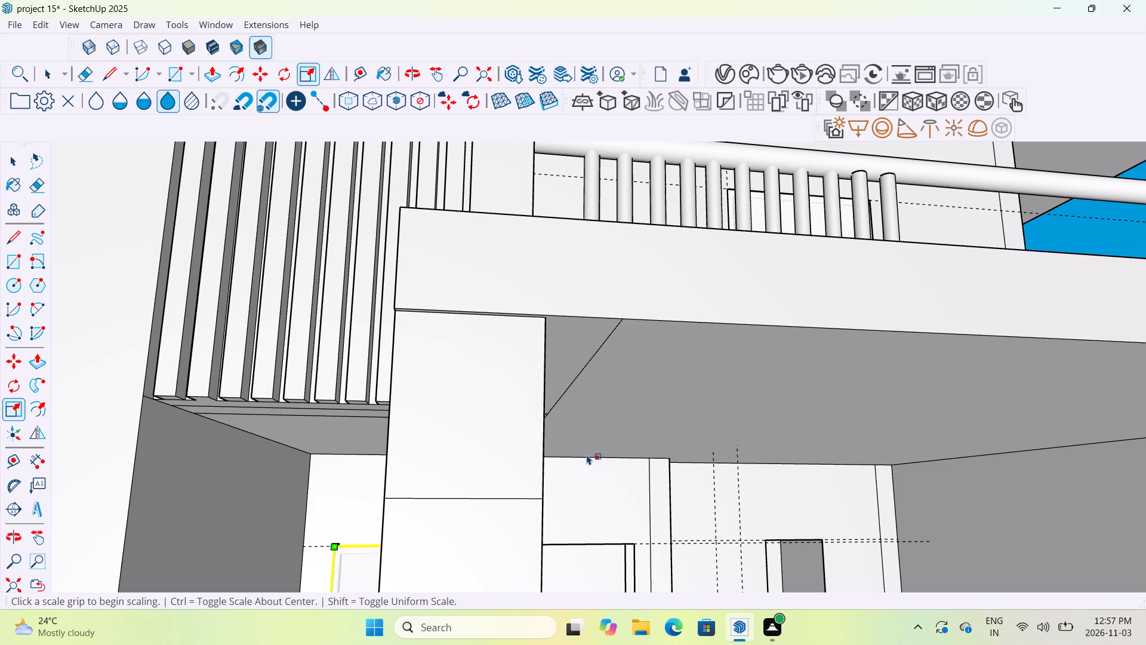
Move the copied window out of the house to the open space beside the brown-framed window.
type("mn")
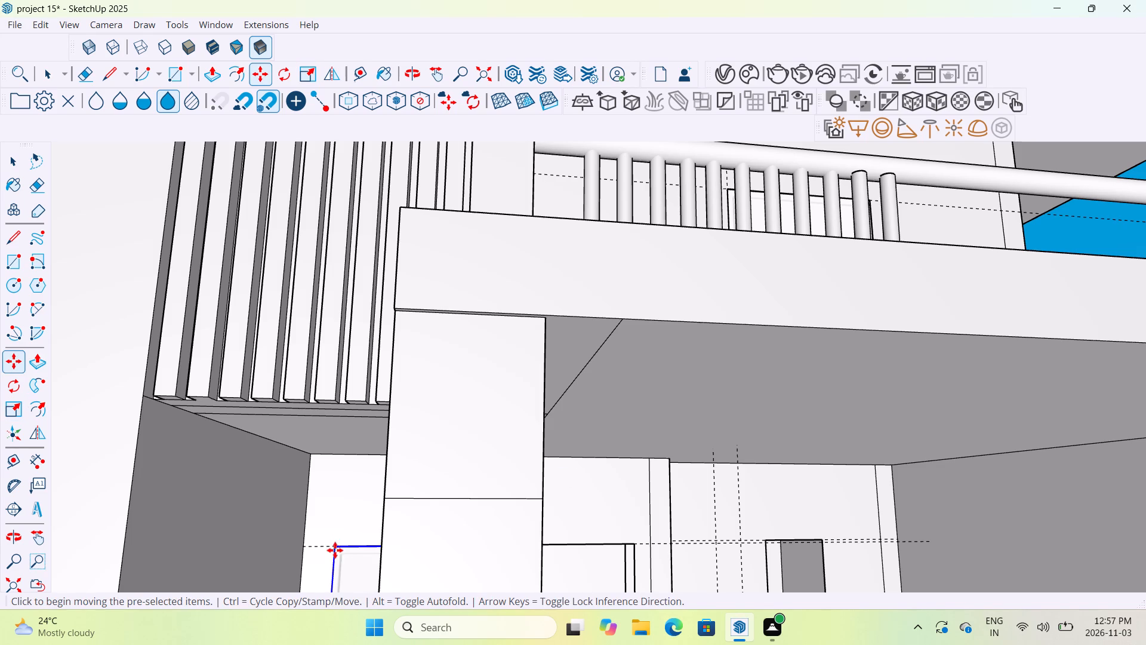
left_click(340, 554)
scroll(374, 480, "down", 14)
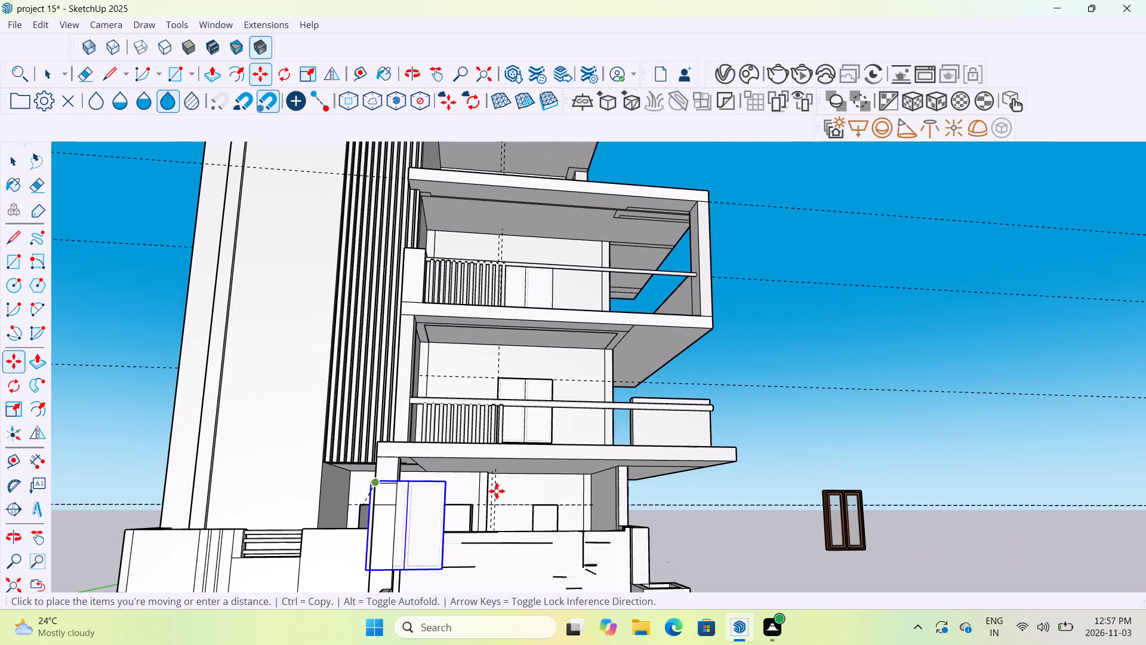
left_click(925, 529)
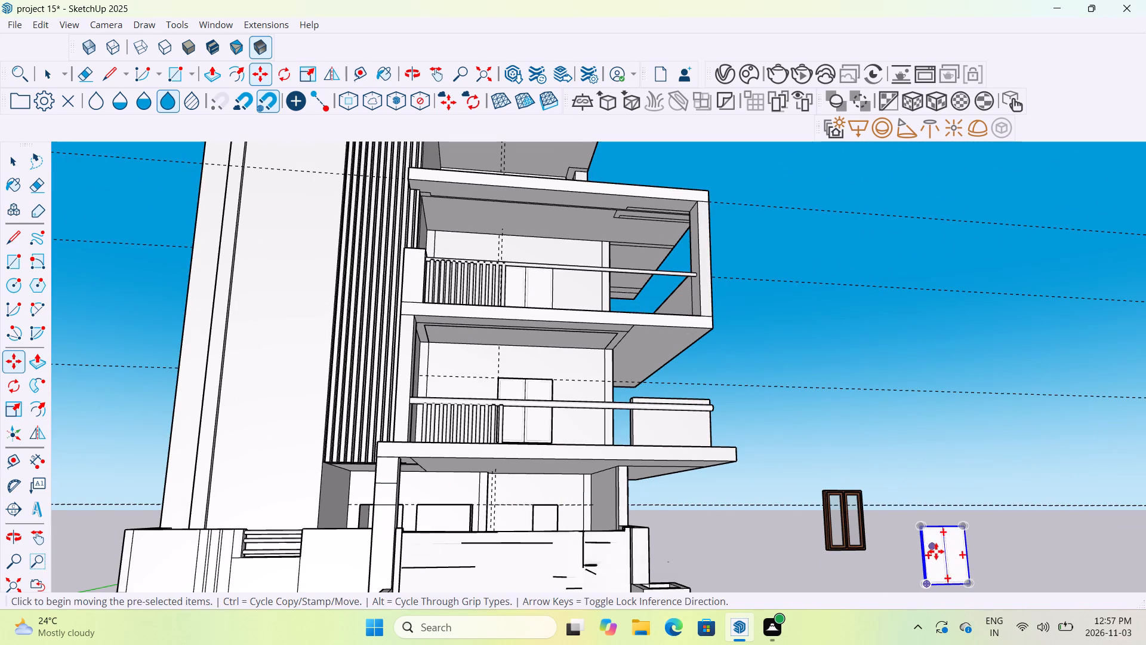
Scale the white window copy in width and depth from its side edge beside the brown-framed window.
key("s")
left_click(968, 554)
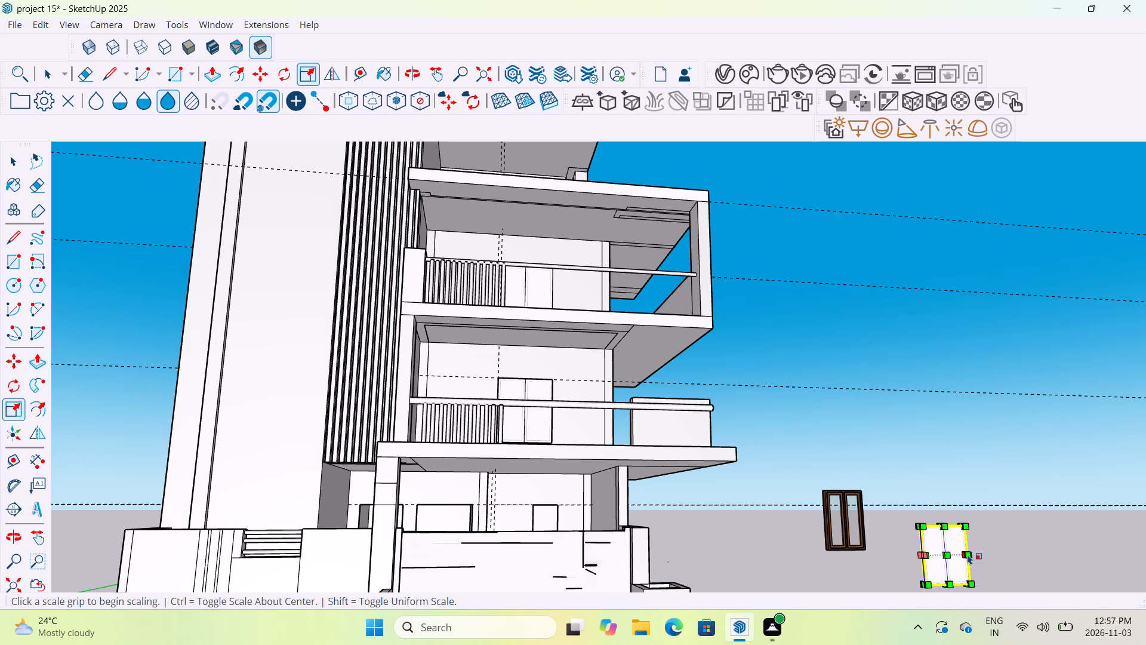
left_click(951, 557)
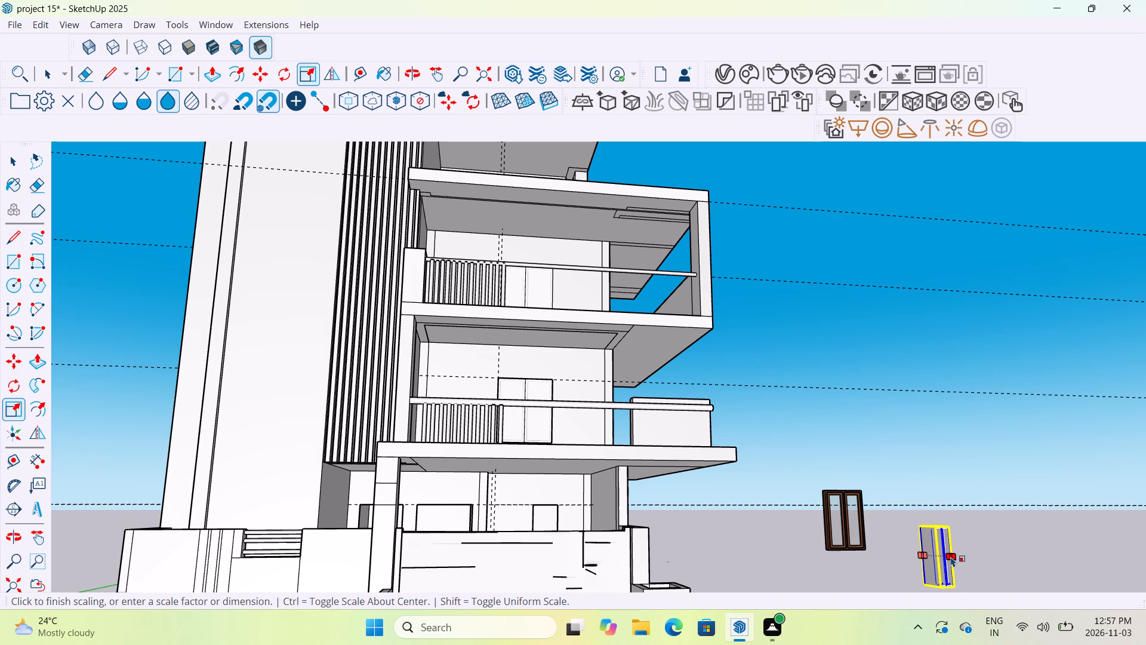
middle_click_drag(960, 551, 882, 570)
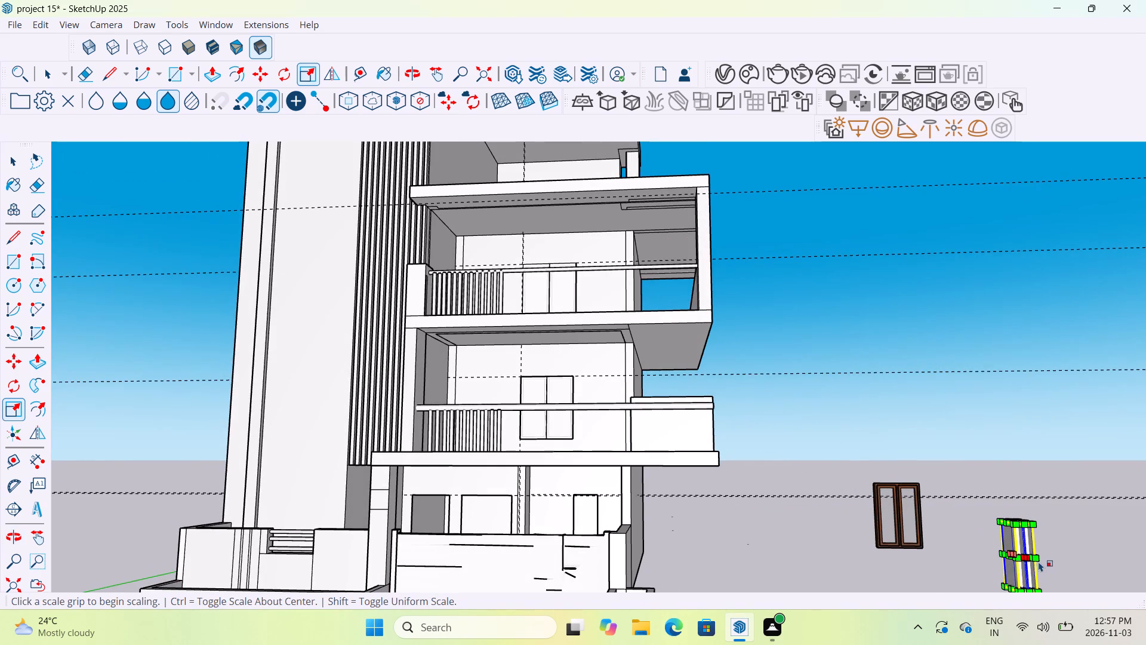
scroll(1039, 561, "up", 9)
left_click(1025, 549)
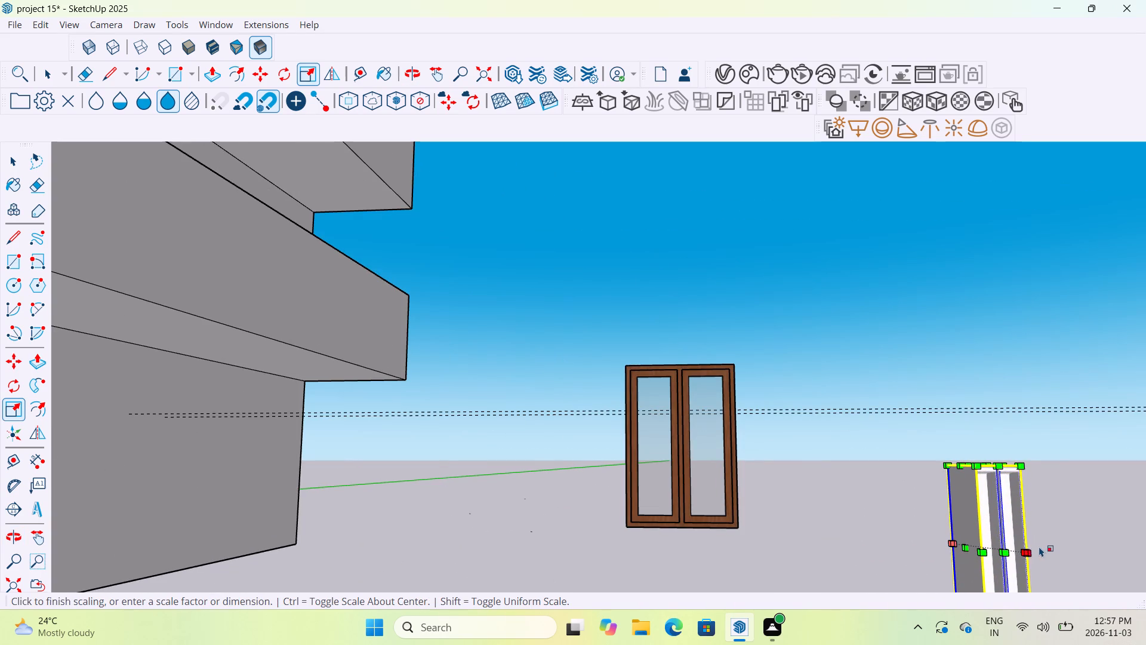
left_click(1042, 546)
Scale the white window copy in width and depth again from its other side edge, making it thinner.
middle_click_drag(1000, 502, 1005, 526)
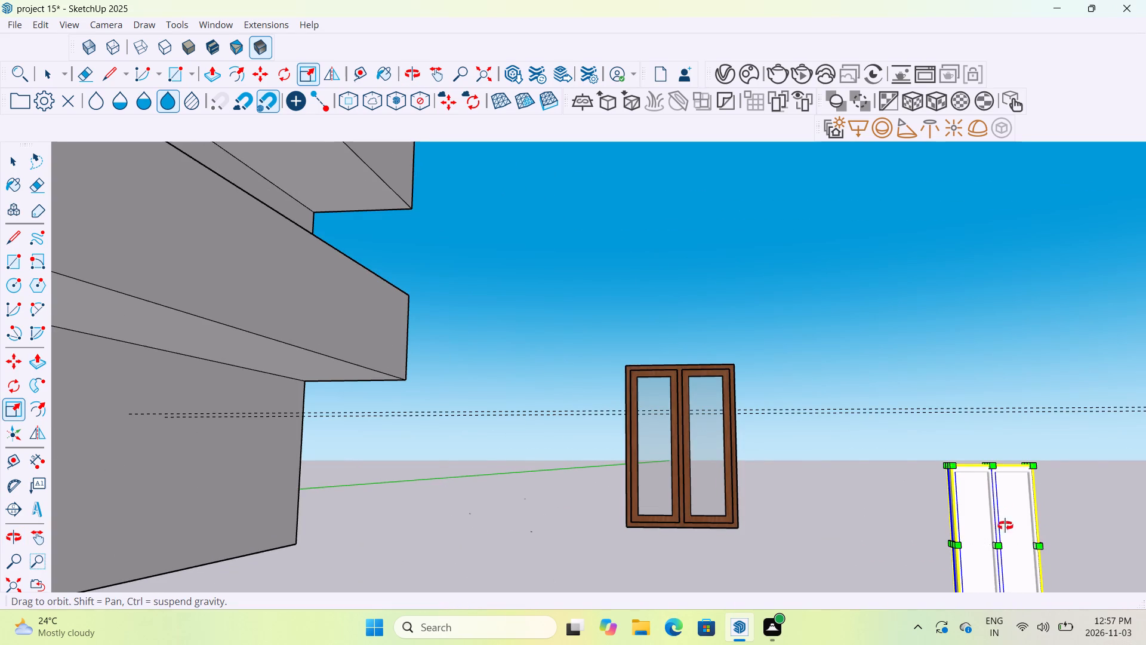
middle_click_drag(1005, 526, 1009, 570)
middle_click_drag(942, 564, 1059, 538)
scroll(965, 558, "up", 10)
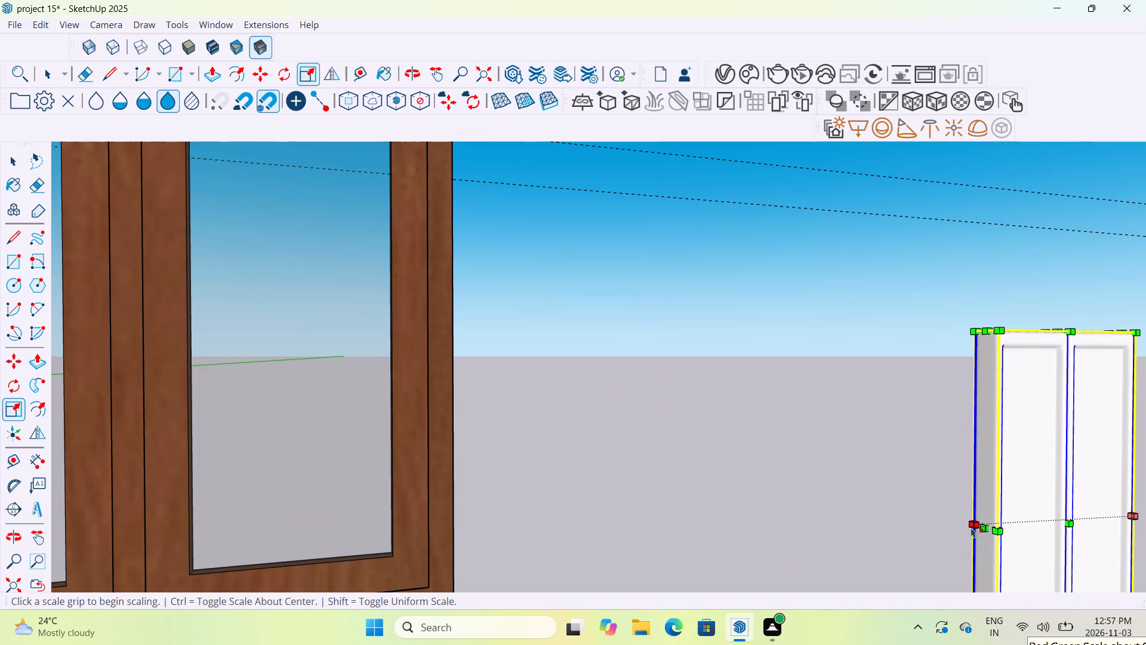
left_click(971, 527)
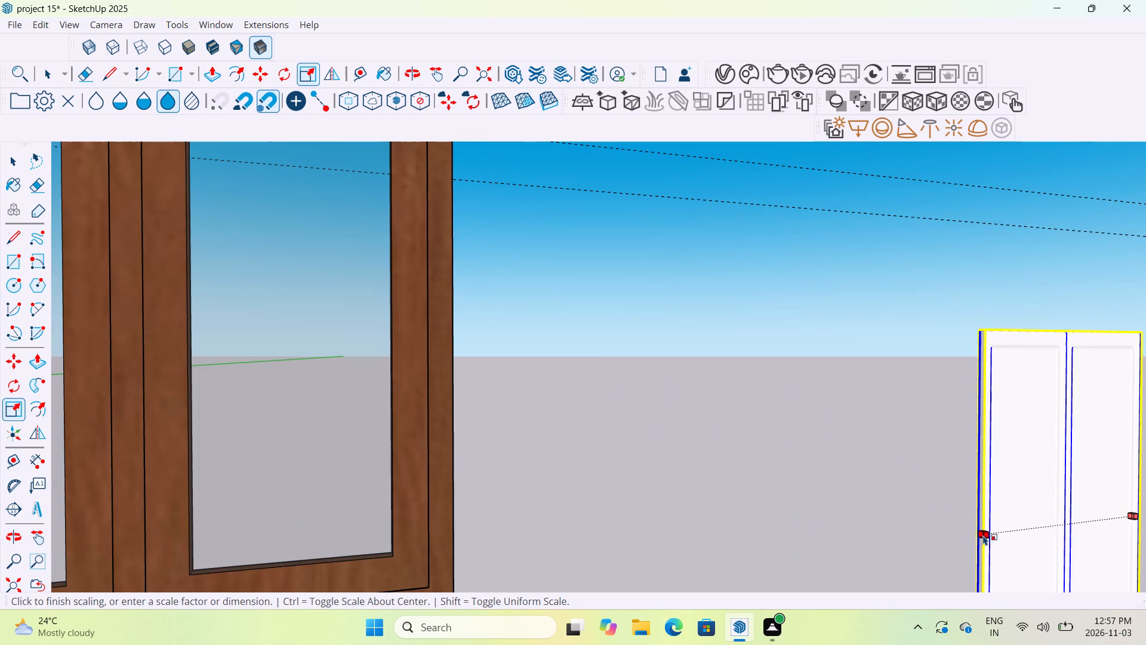
left_click(981, 535)
key("Escape")
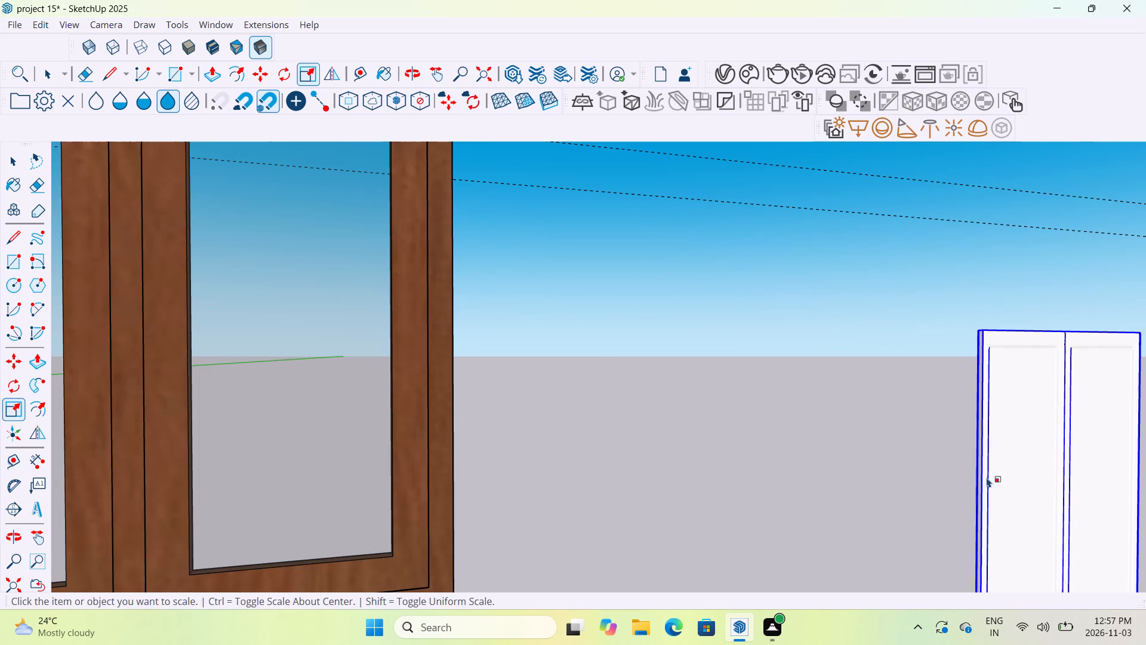
Move the white window copy by its top corner to the top corner of the ground-floor window opening.
left_click(986, 336)
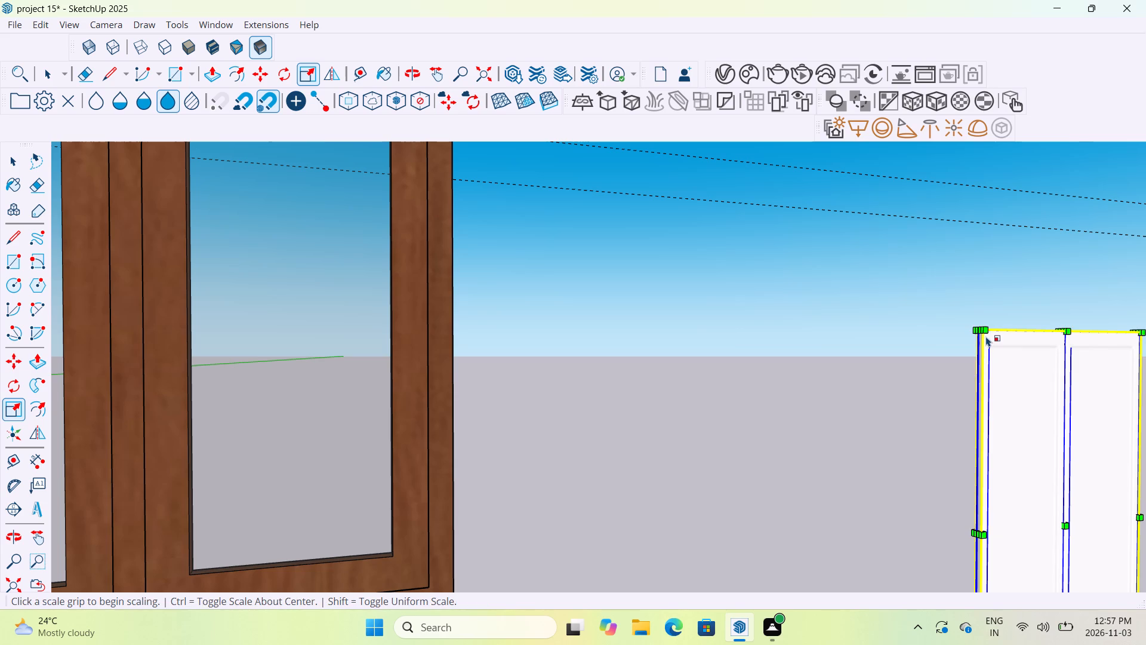
key("m")
left_click(986, 336)
scroll(837, 354, "down", 16)
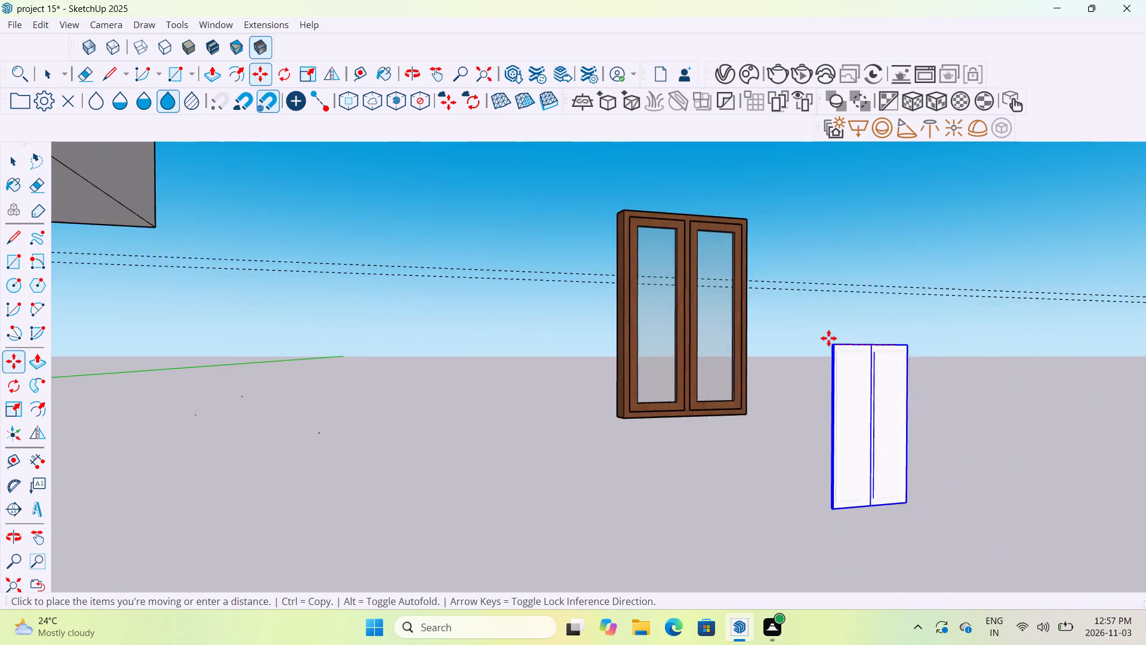
scroll(828, 338, "down", 5)
middle_click_drag(113, 282, 114, 282)
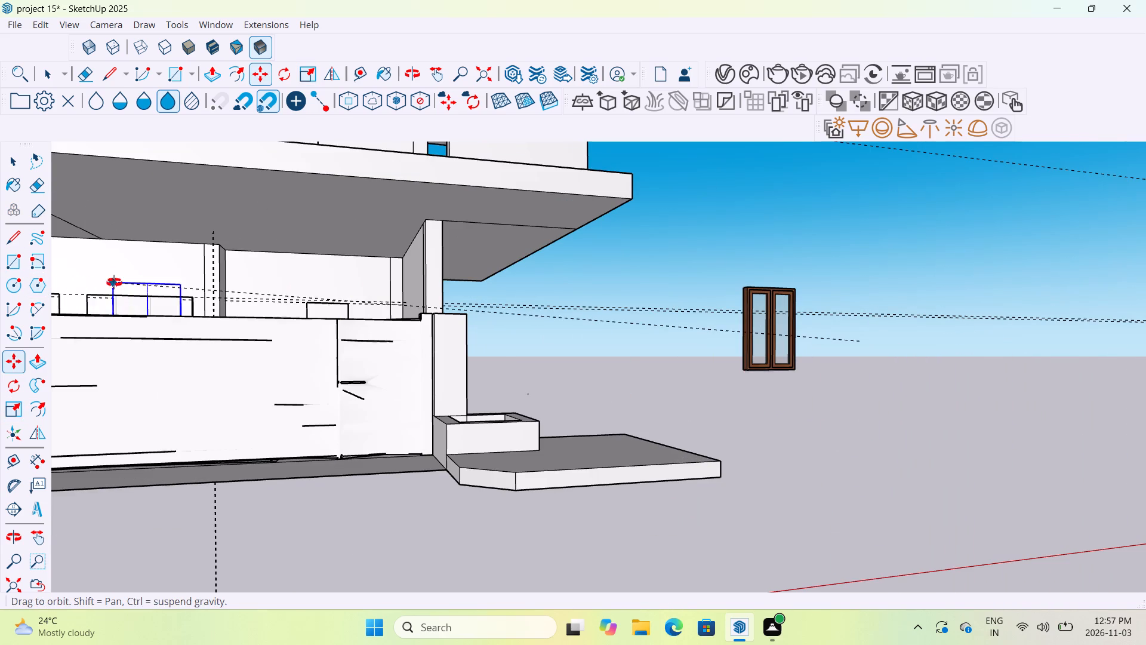
middle_click_drag(114, 282, 137, 339)
scroll(137, 339, "down", 6)
scroll(93, 338, "up", 5)
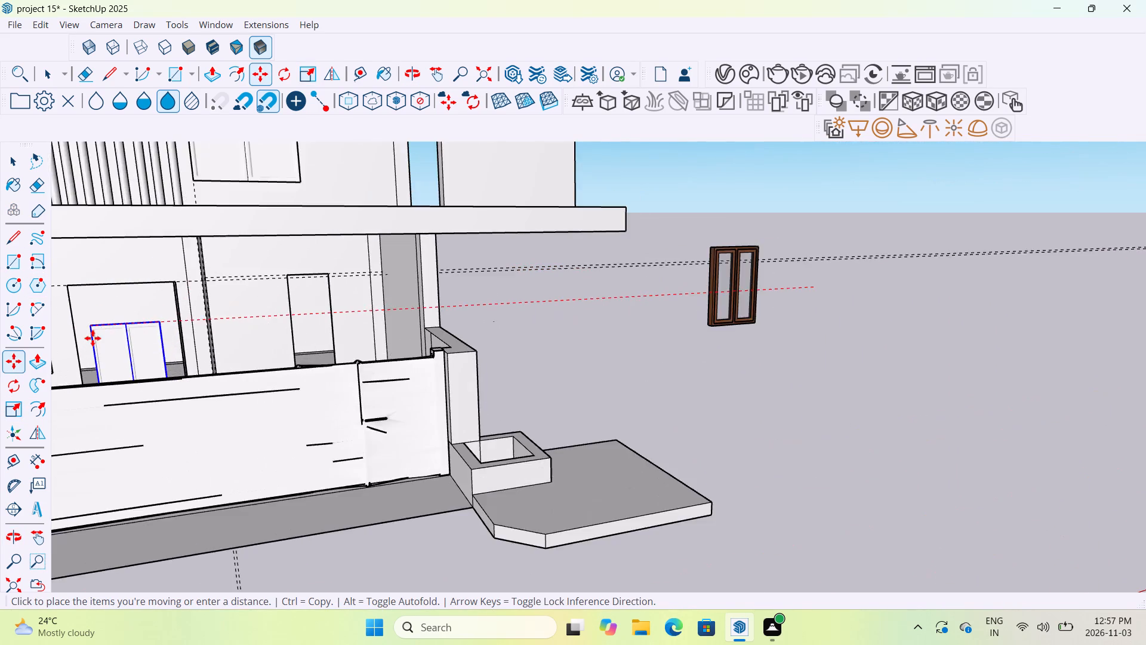
scroll(93, 338, "up", 6)
middle_click_drag(93, 338, 135, 318)
scroll(135, 318, "down", 20)
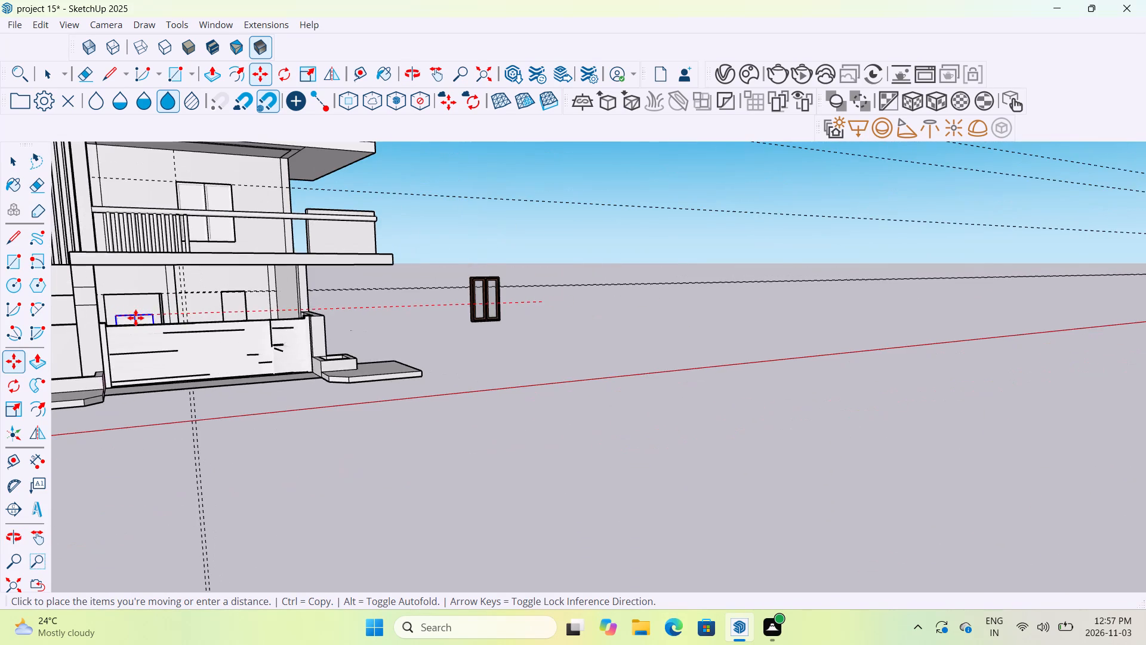
scroll(102, 311, "down", 12)
scroll(85, 302, "up", 8)
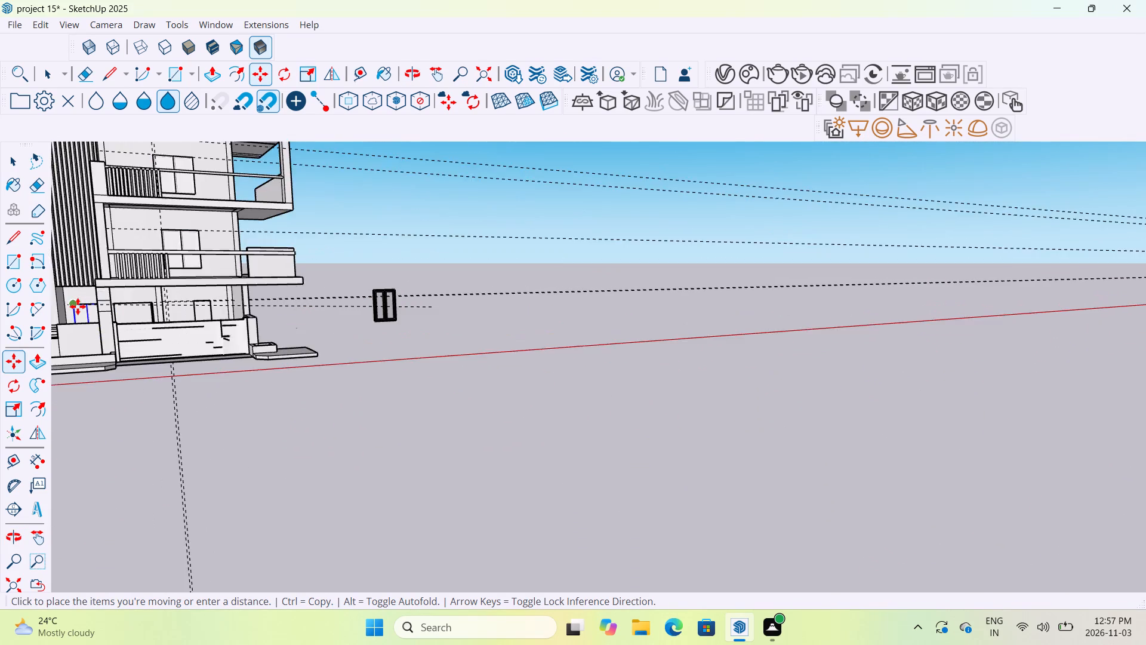
scroll(78, 306, "up", 16)
scroll(78, 306, "up", 6)
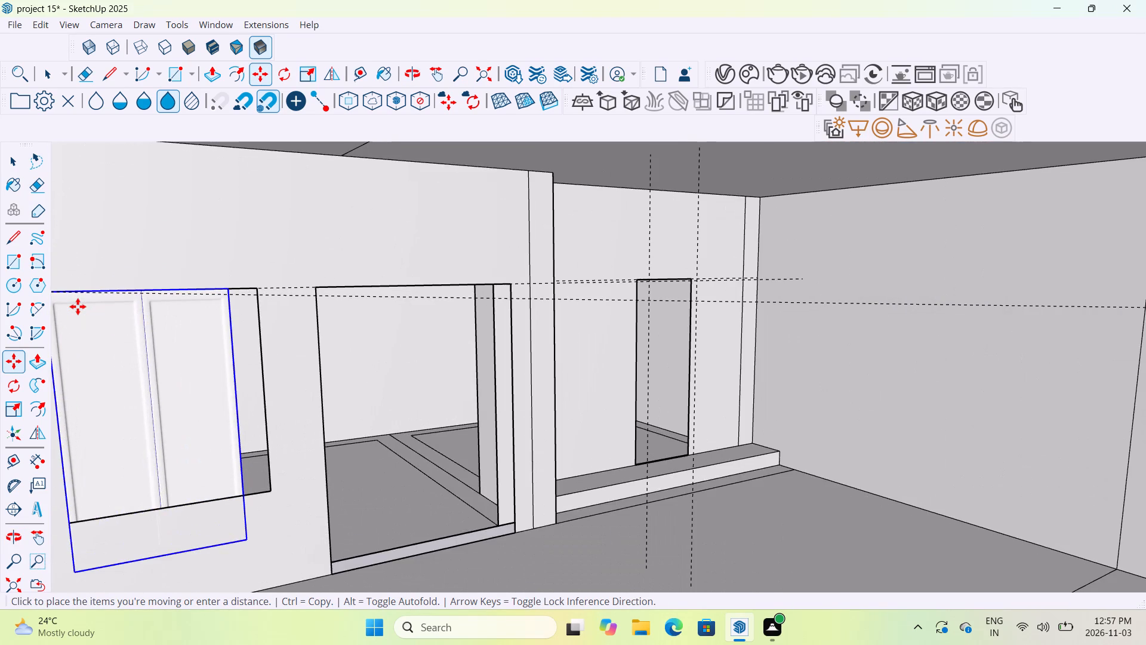
scroll(85, 309, "down", 6)
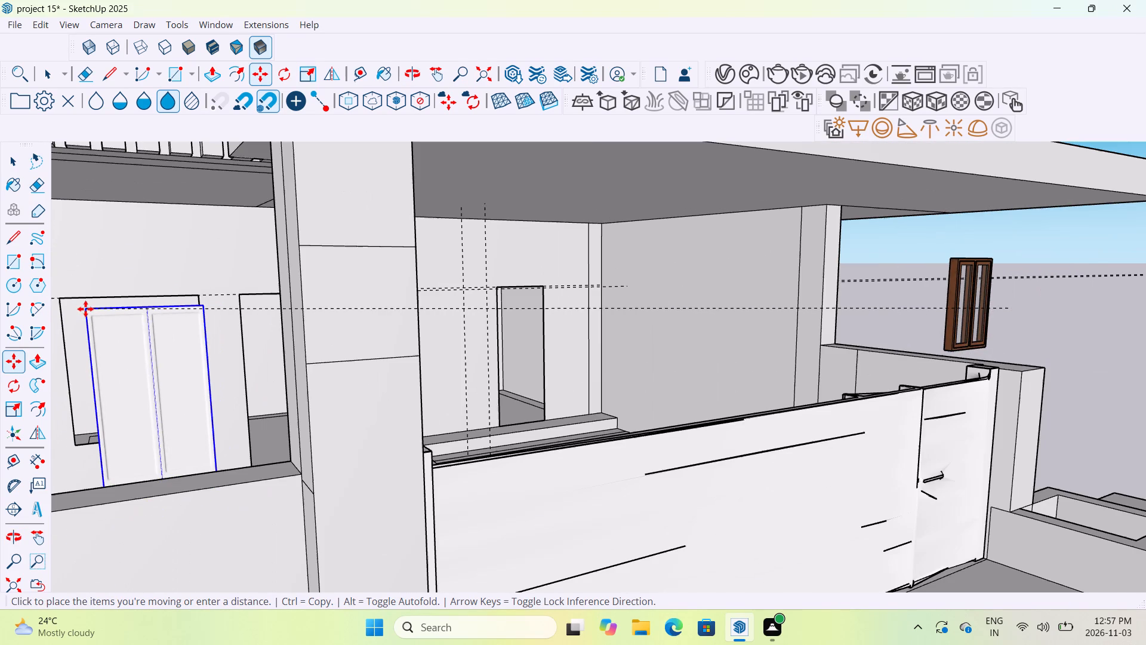
left_click(61, 301)
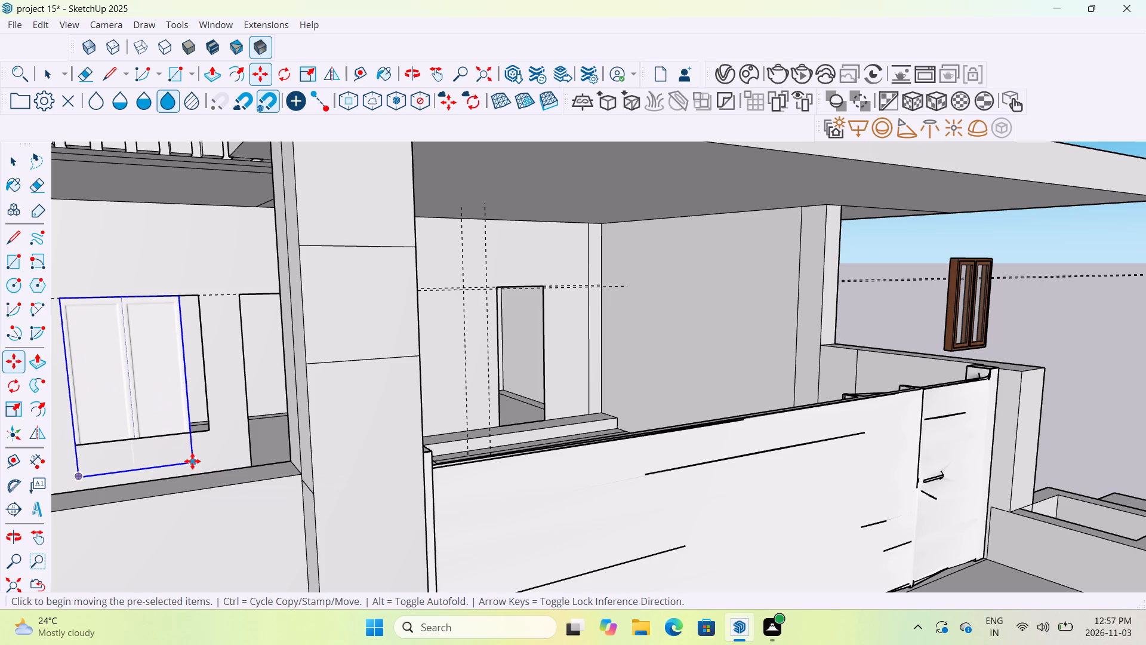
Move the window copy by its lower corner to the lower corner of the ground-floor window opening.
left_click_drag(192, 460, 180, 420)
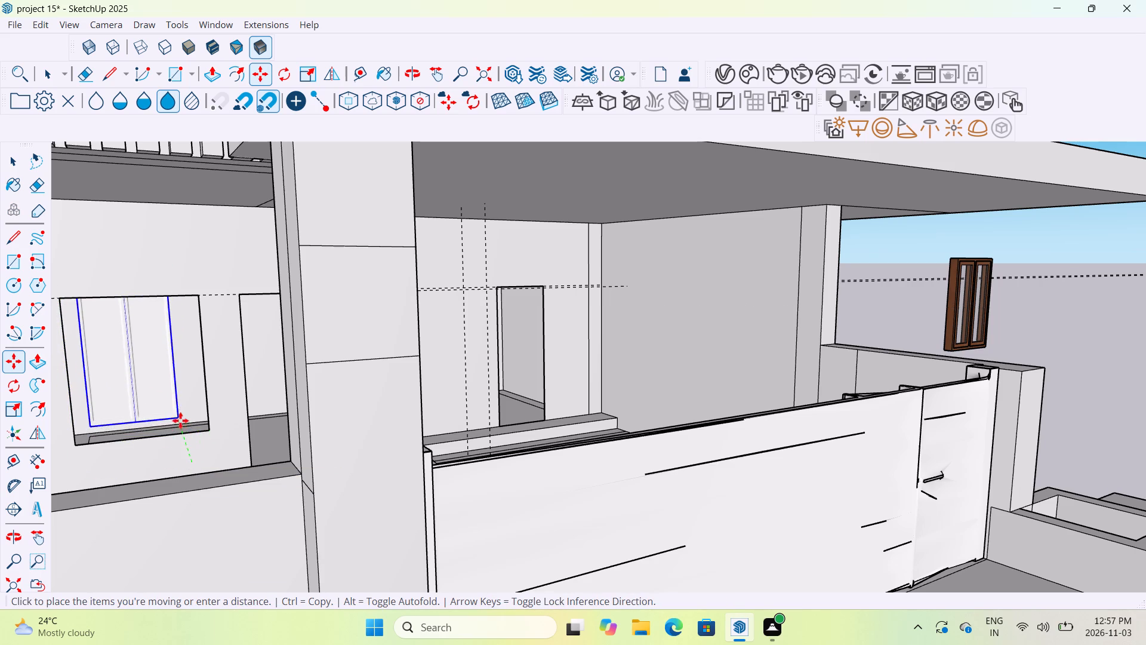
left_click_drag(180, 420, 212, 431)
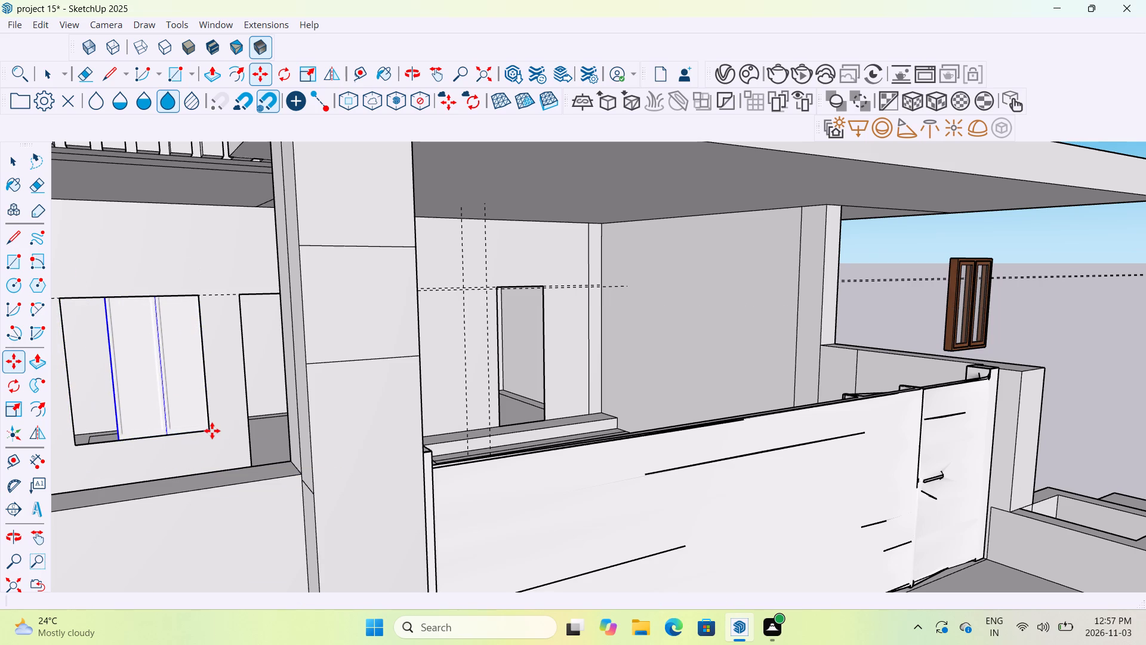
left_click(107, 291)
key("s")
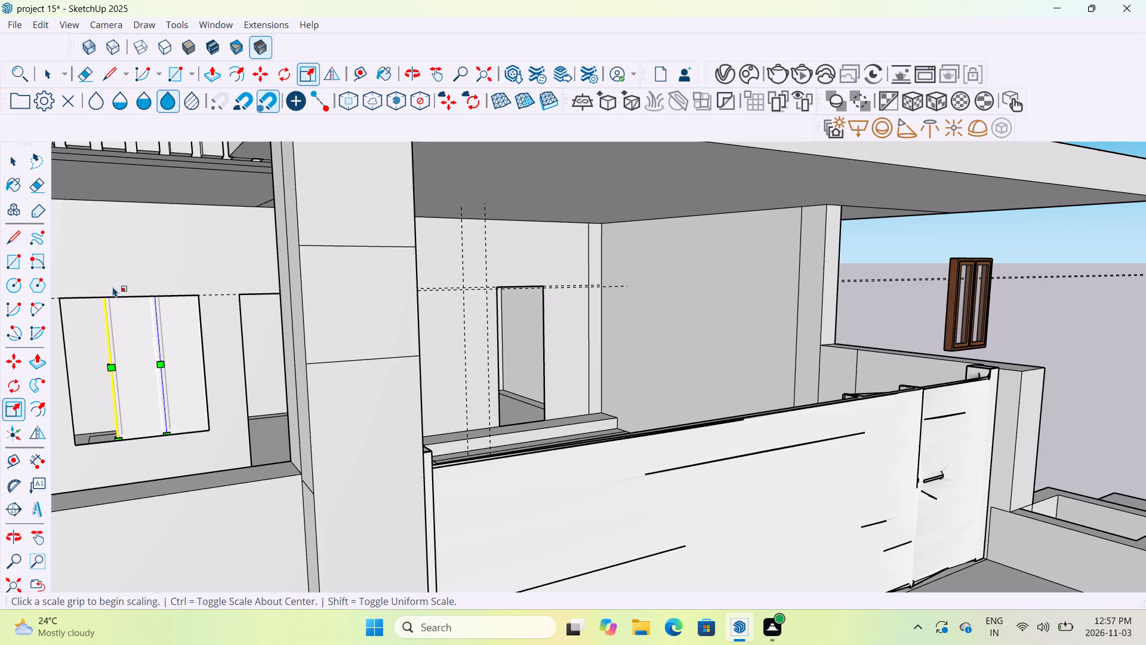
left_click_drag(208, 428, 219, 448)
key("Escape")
Move the window copy out of the ground-floor opening to stand just in front of the wall.
left_click(165, 378)
key("m")
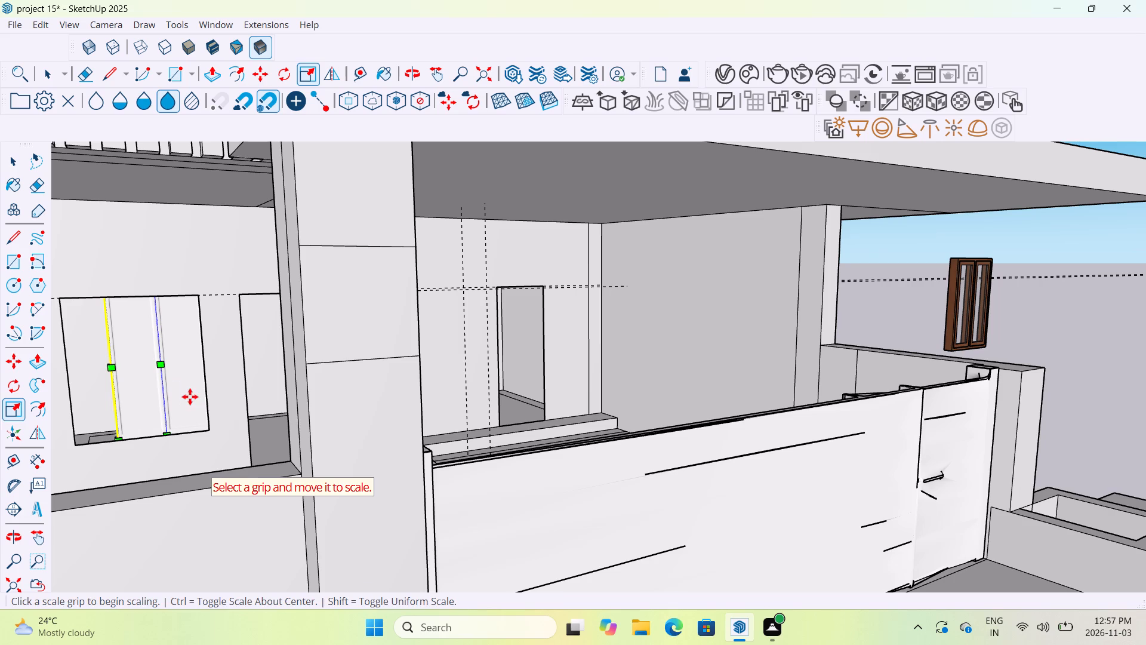
left_click(190, 397)
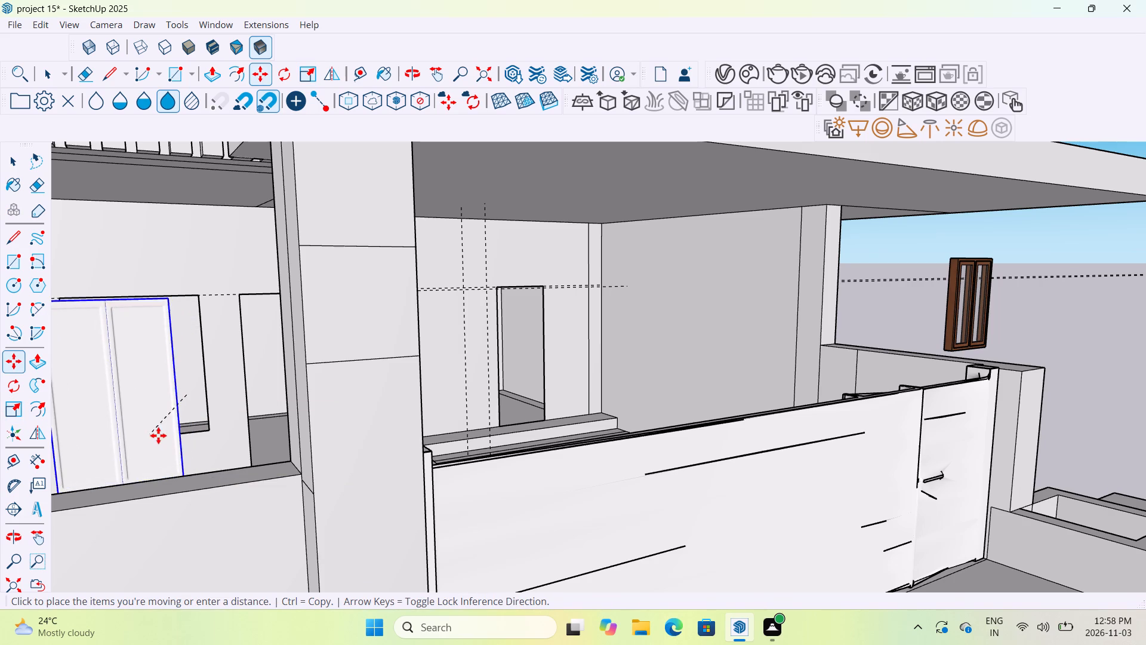
left_click(169, 433)
Scale the window copy in height and depth from the middle of its top edge, making the frame deeper.
middle_click_drag(189, 352, 192, 406)
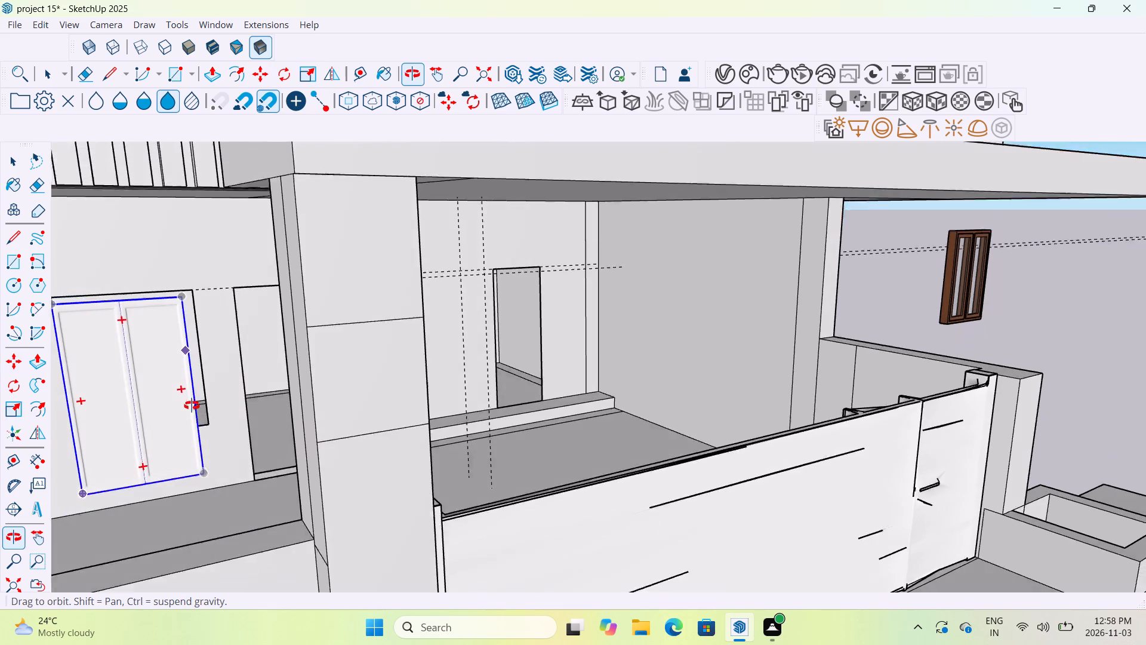
middle_click_drag(192, 406, 192, 422)
scroll(124, 302, "up", 1)
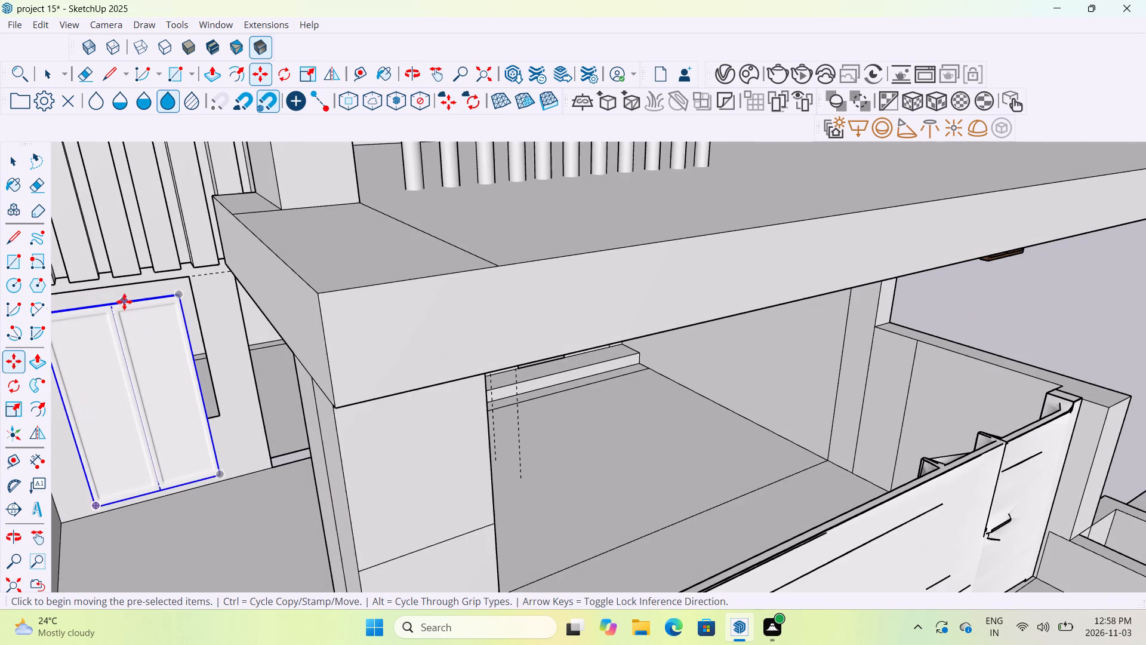
key("s")
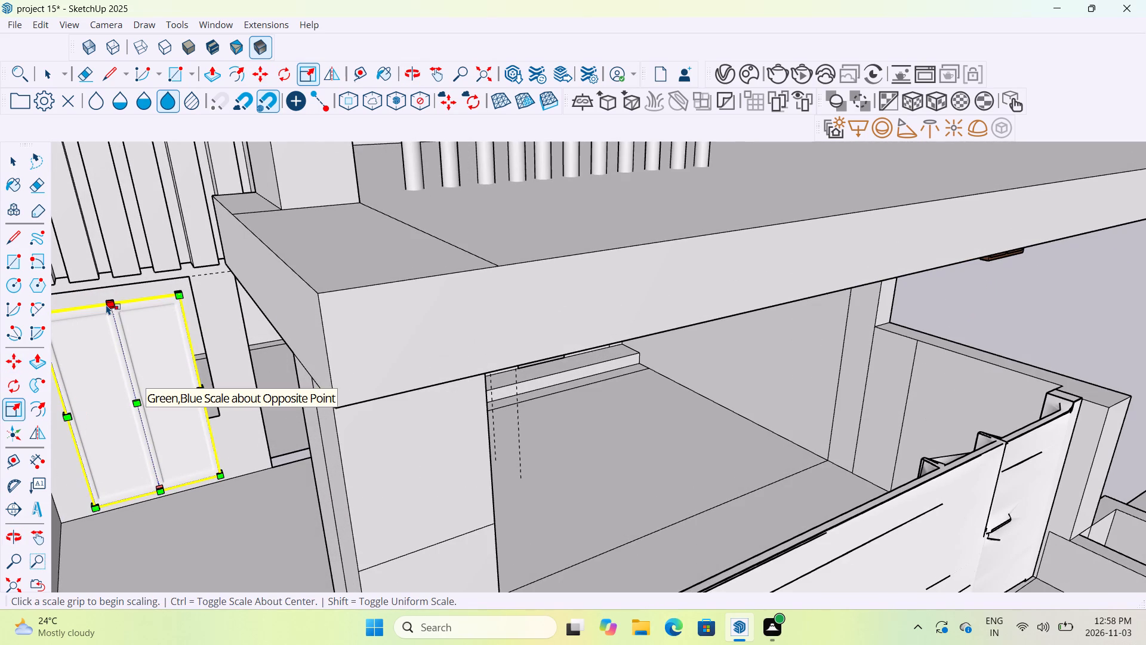
left_click(107, 304)
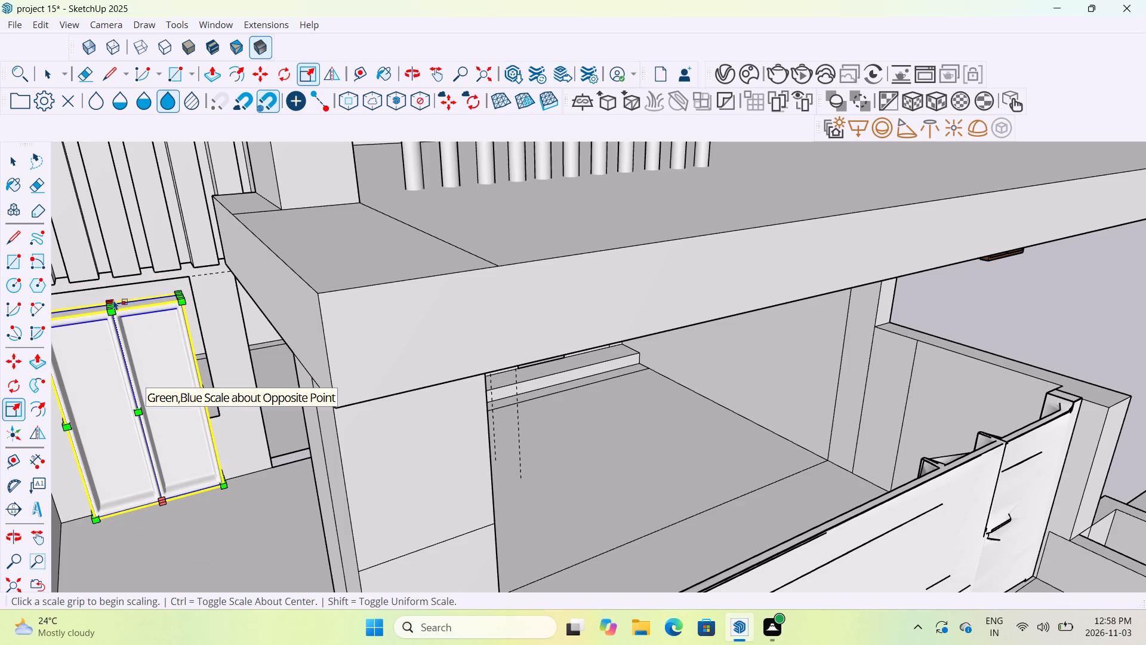
middle_click_drag(113, 300, 119, 300)
scroll(104, 305, "up", 2)
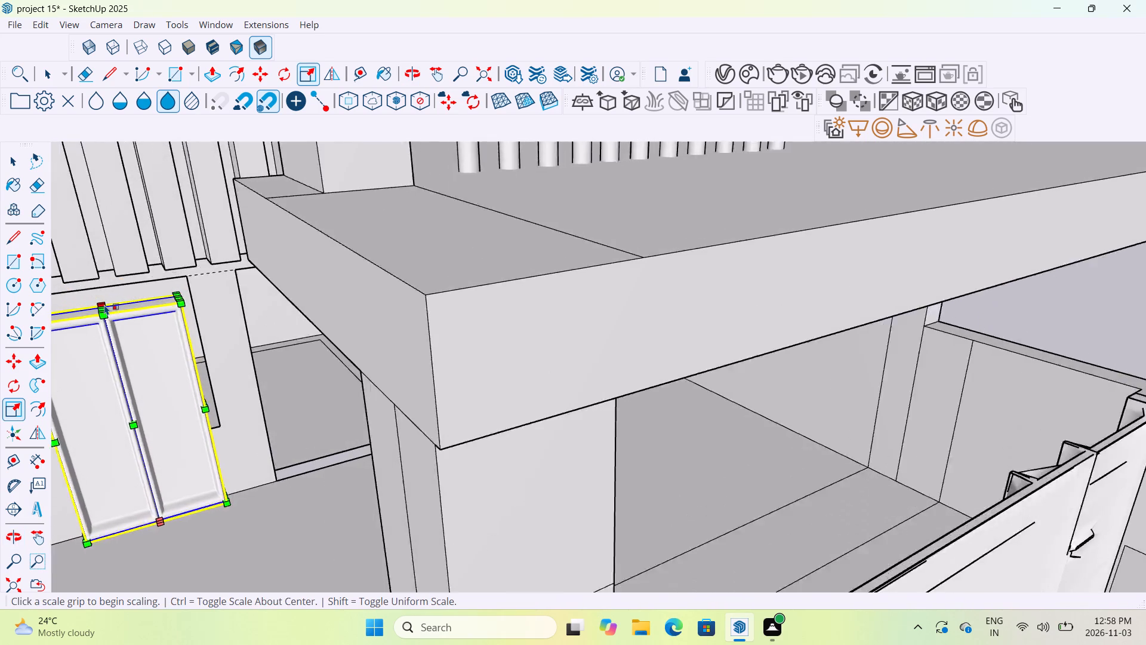
scroll(104, 305, "up", 6)
left_click(90, 334)
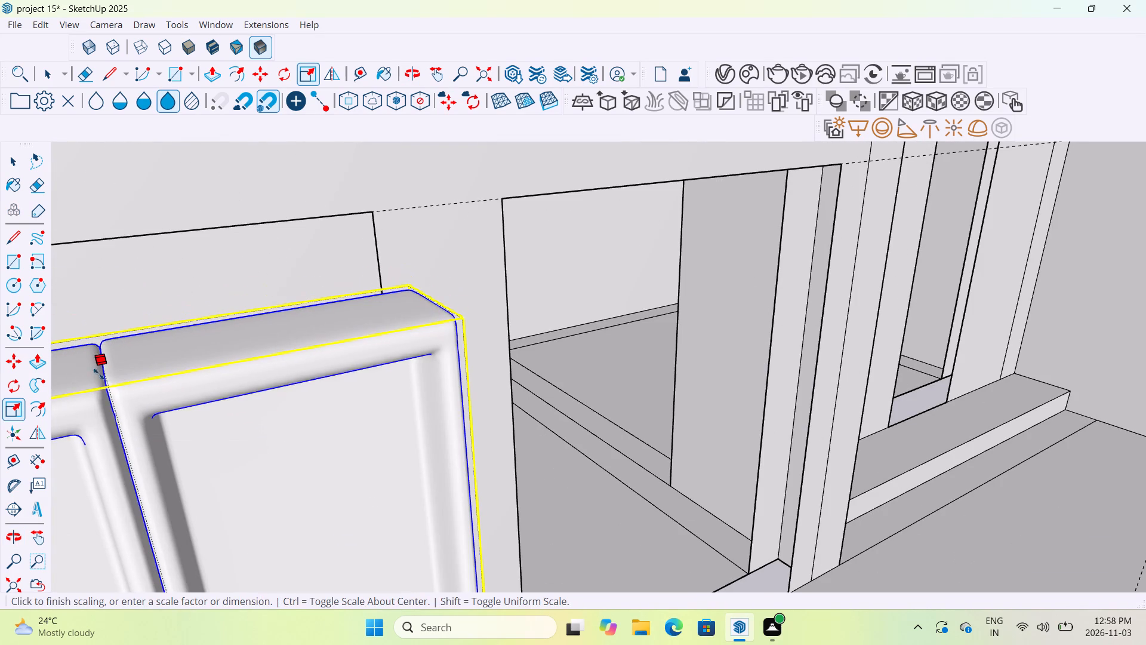
scroll(121, 431, "down", 6)
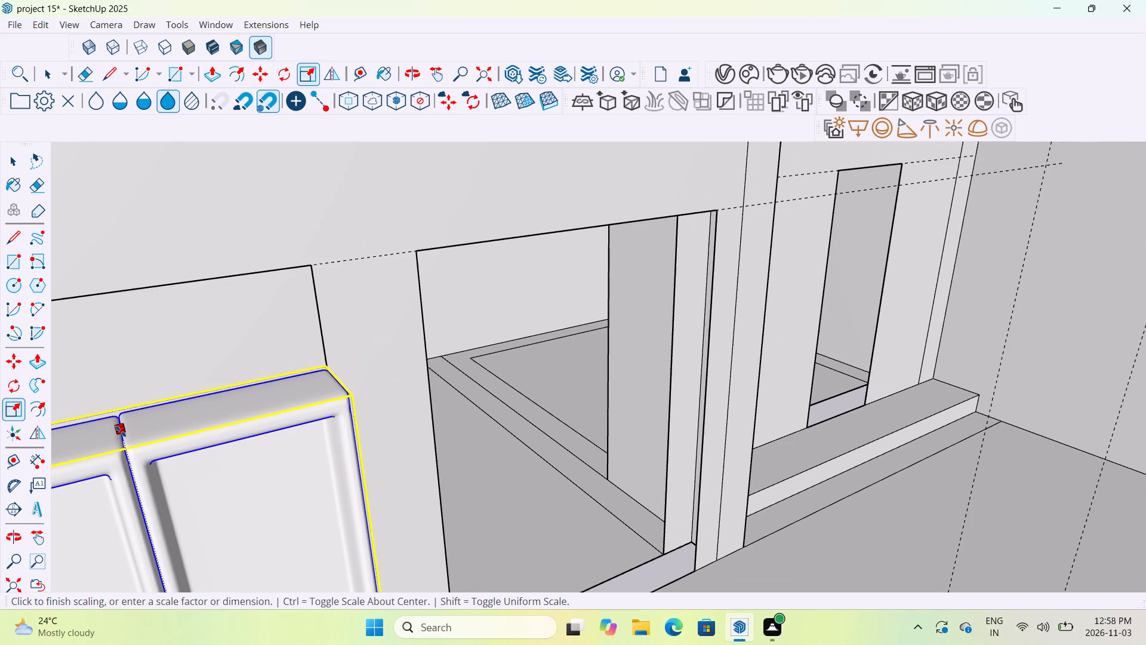
left_click(121, 431)
Scale the window copy down further from its top edge to suit the height of the ground-floor opening.
scroll(121, 431, "down", 12)
scroll(205, 393, "up", 1)
scroll(206, 393, "down", 12)
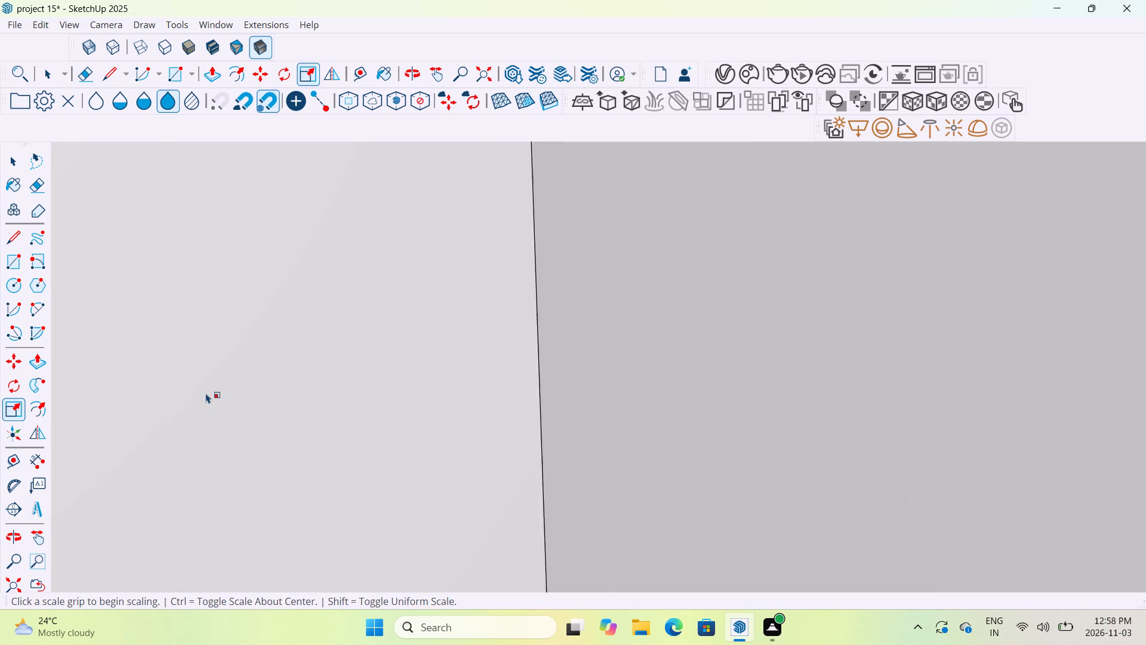
scroll(206, 393, "down", 20)
scroll(206, 393, "down", 20)
scroll(206, 393, "down", 11)
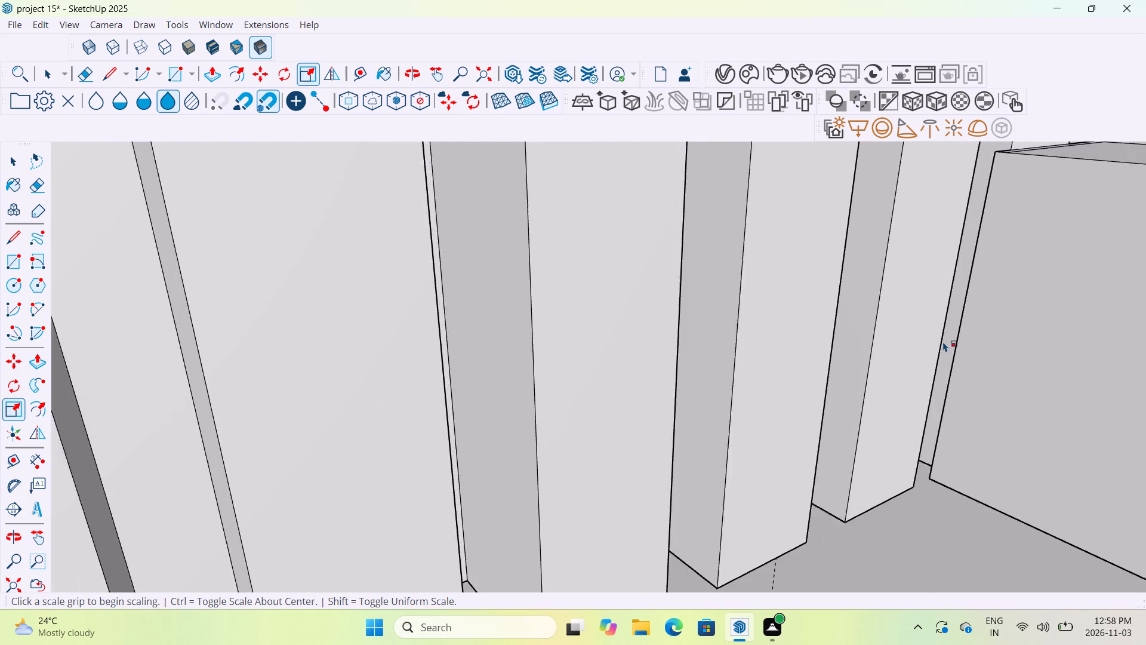
scroll(943, 342, "down", 13)
scroll(989, 365, "down", 8)
middle_click_drag(965, 483, 842, 391)
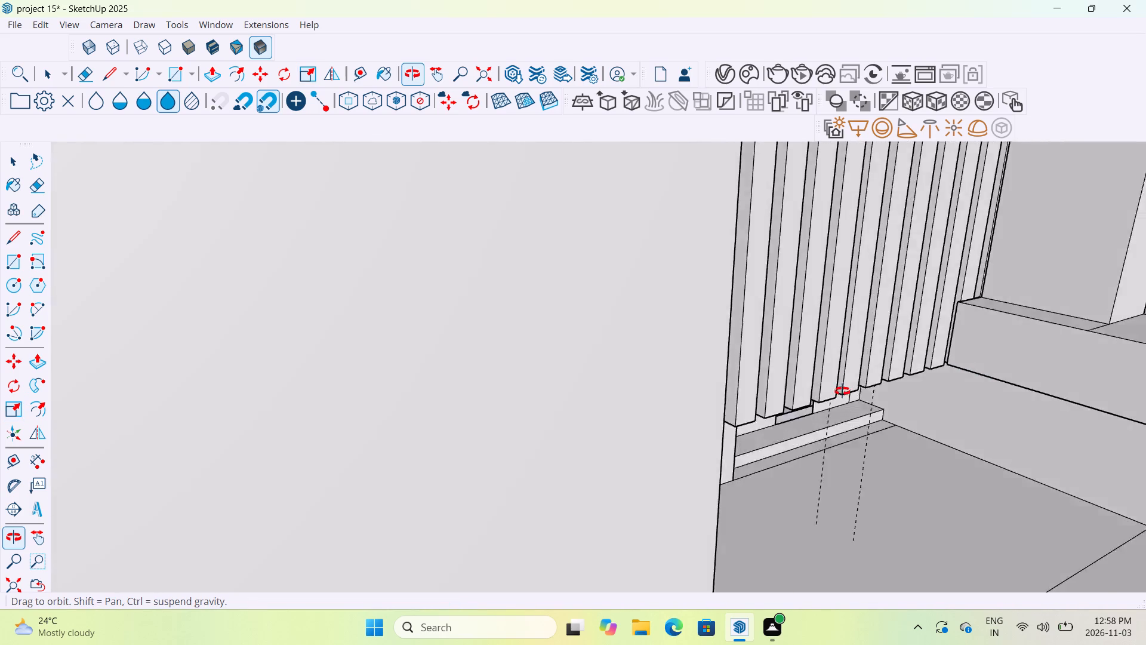
middle_click_drag(842, 391, 817, 391)
scroll(554, 401, "up", 6)
scroll(553, 401, "down", 5)
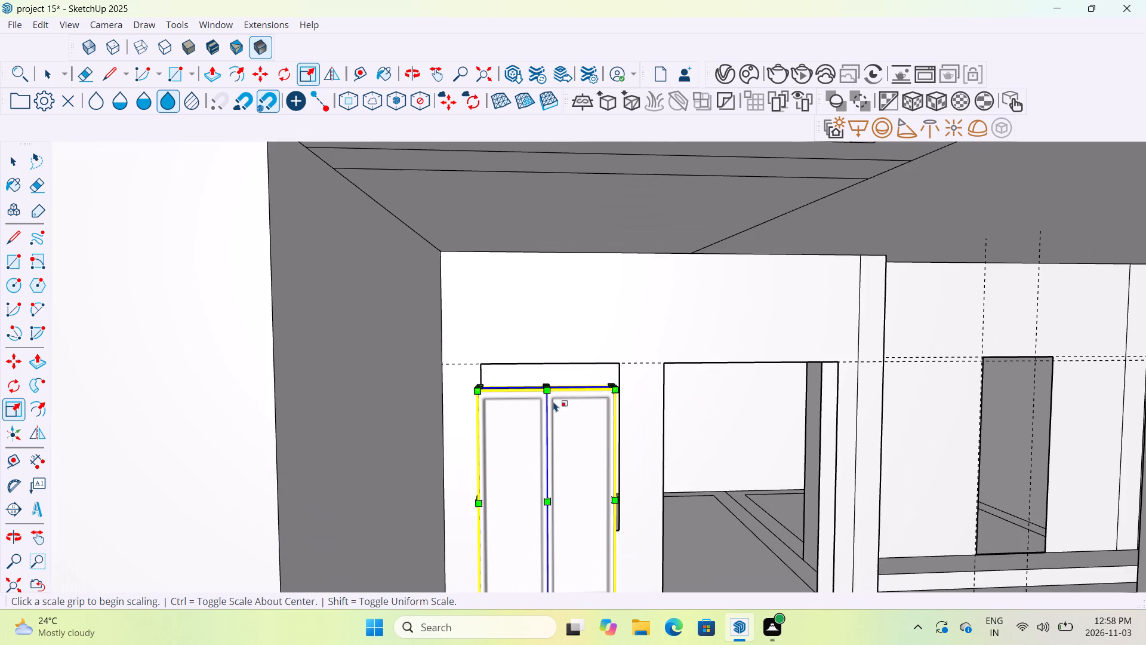
scroll(555, 402, "down", 7)
middle_click_drag(545, 403, 545, 454)
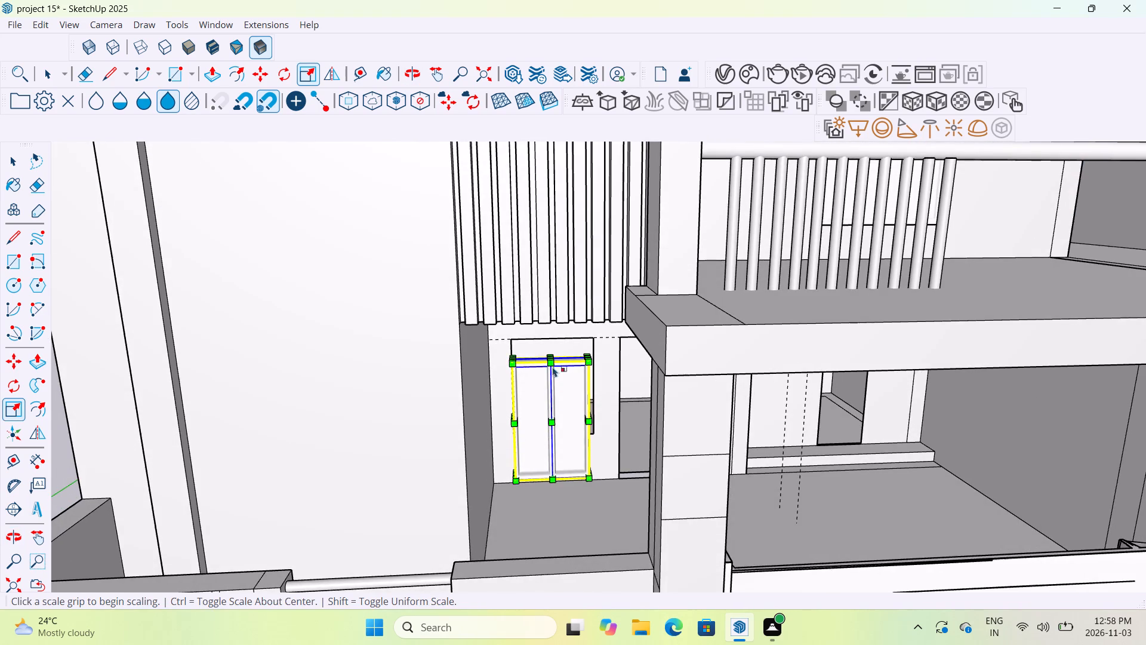
scroll(552, 346, "up", 6)
left_click_drag(551, 394, 549, 420)
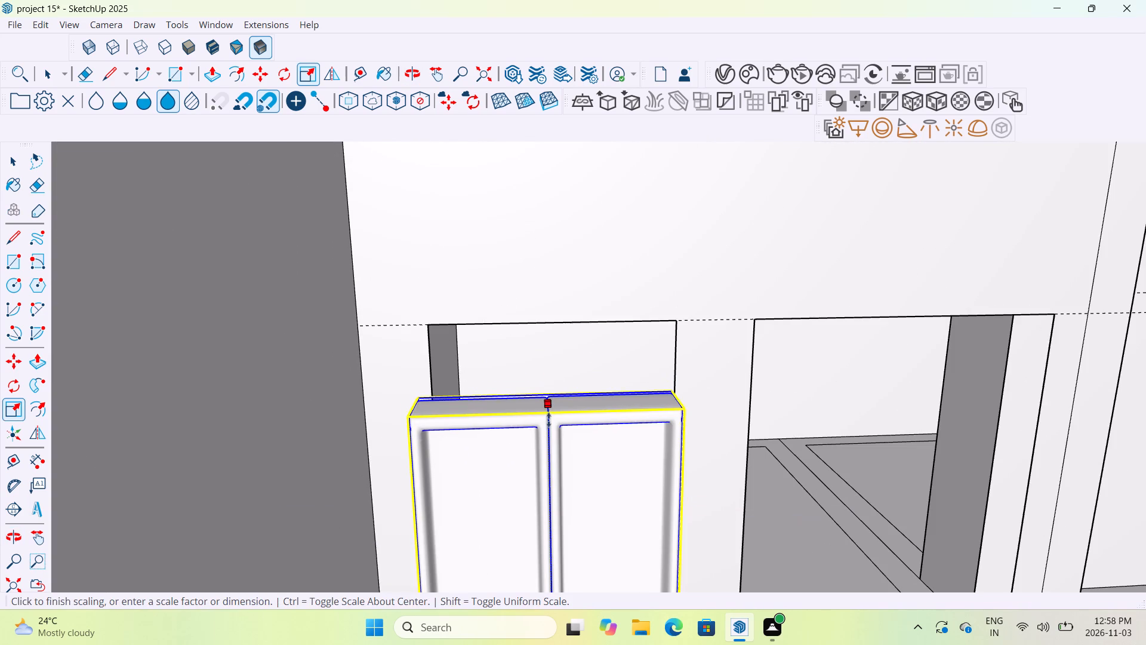
left_click_drag(549, 420, 555, 447)
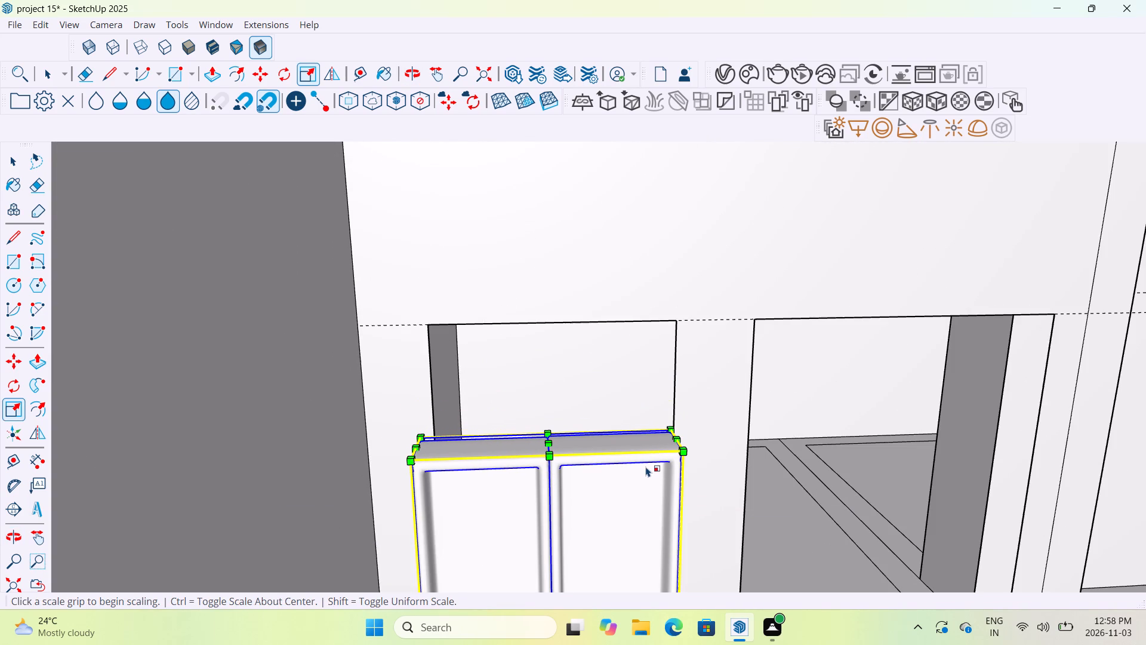
Move the resized window copy by its top front corner to the top corner of the ground-floor window opening.
key("m")
left_click(683, 452)
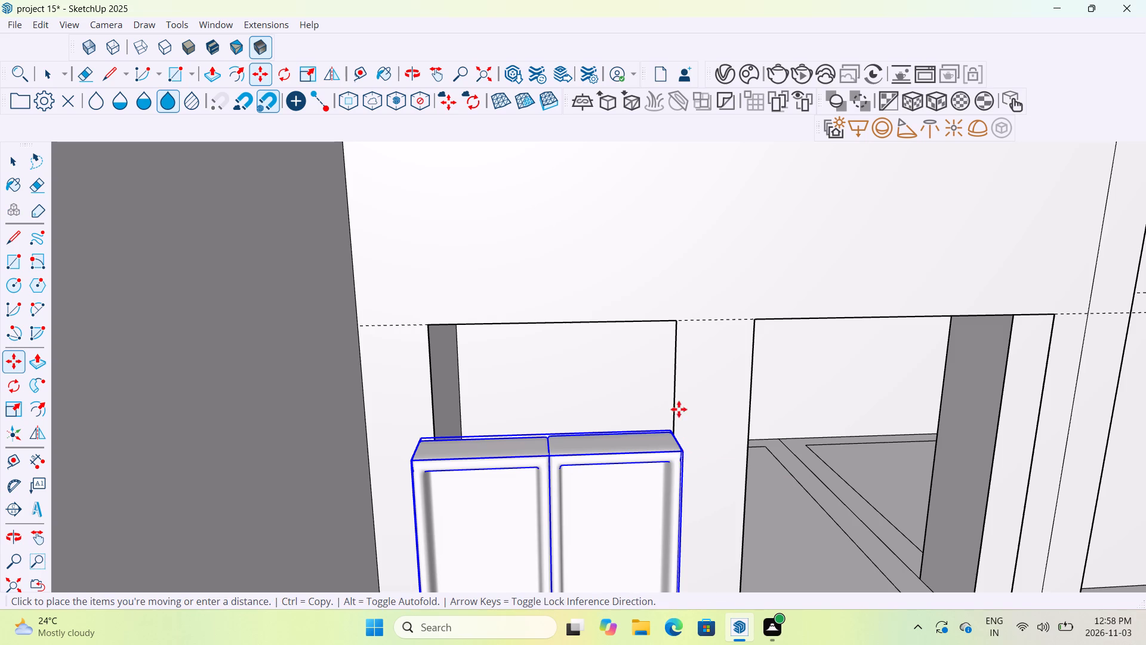
left_click(679, 324)
scroll(613, 438, "down", 3)
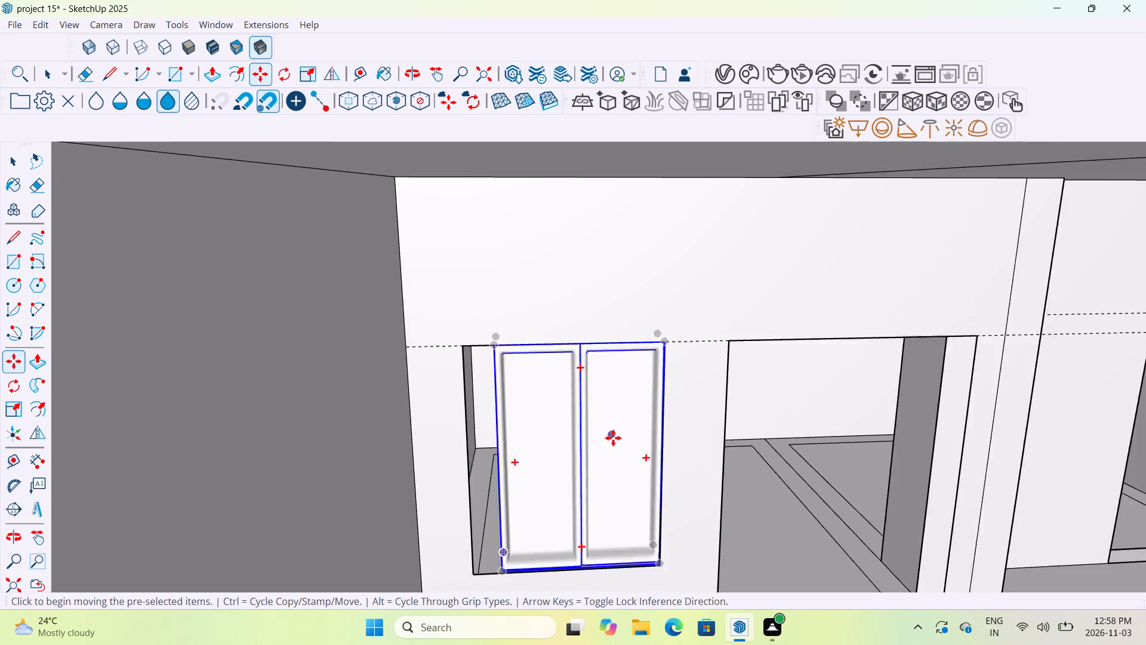
Scale the window copy's width from its side edge out to the uncovered side of the ground-floor window opening.
scroll(613, 438, "down", 2)
scroll(536, 459, "up", 9)
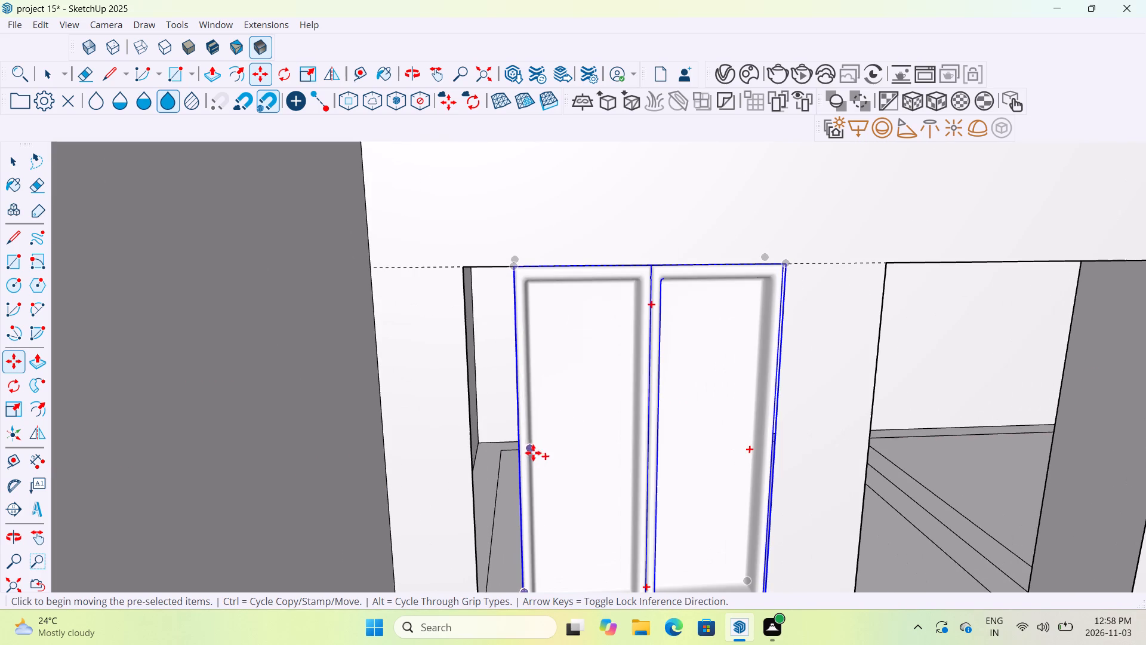
key("s")
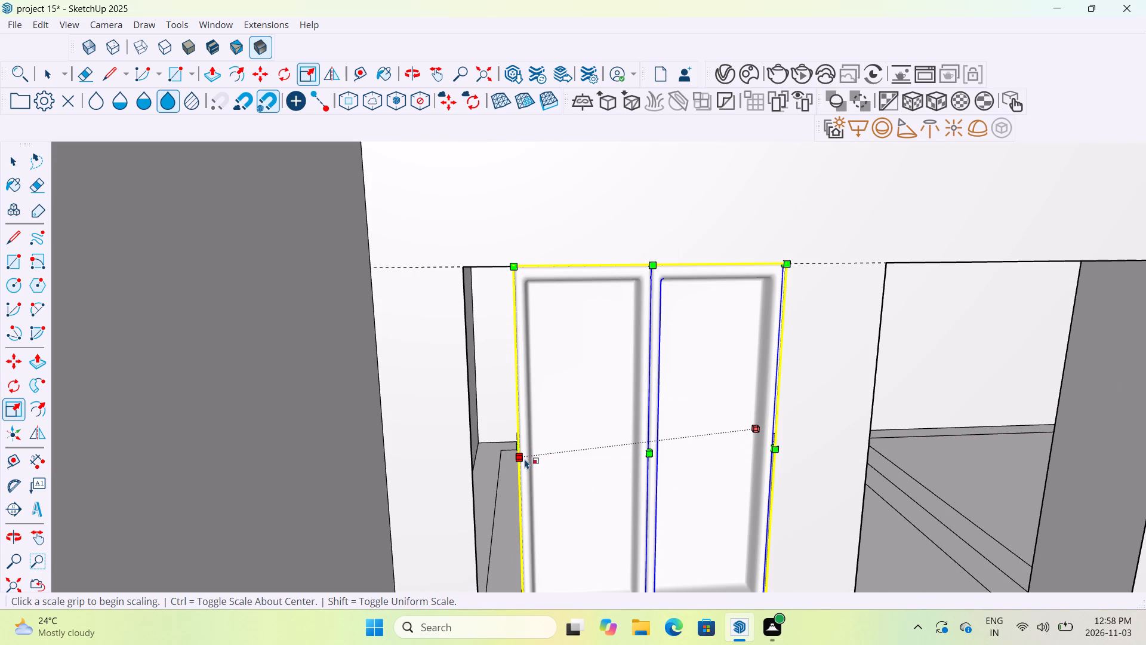
left_click(523, 457)
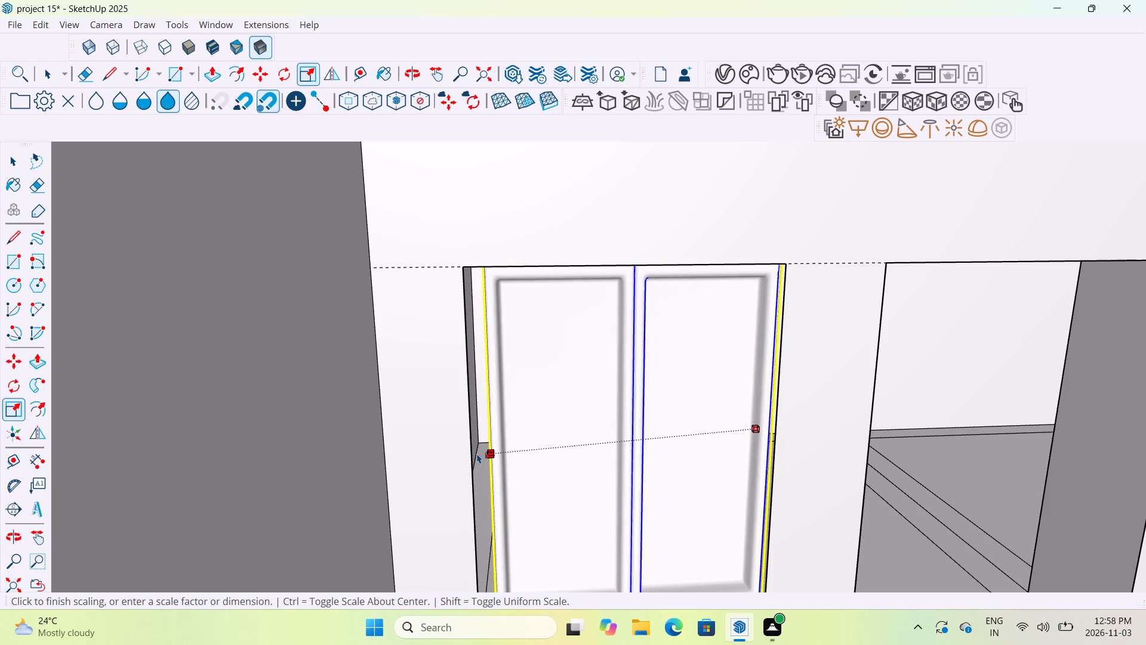
left_click(475, 452)
scroll(637, 452, "down", 5)
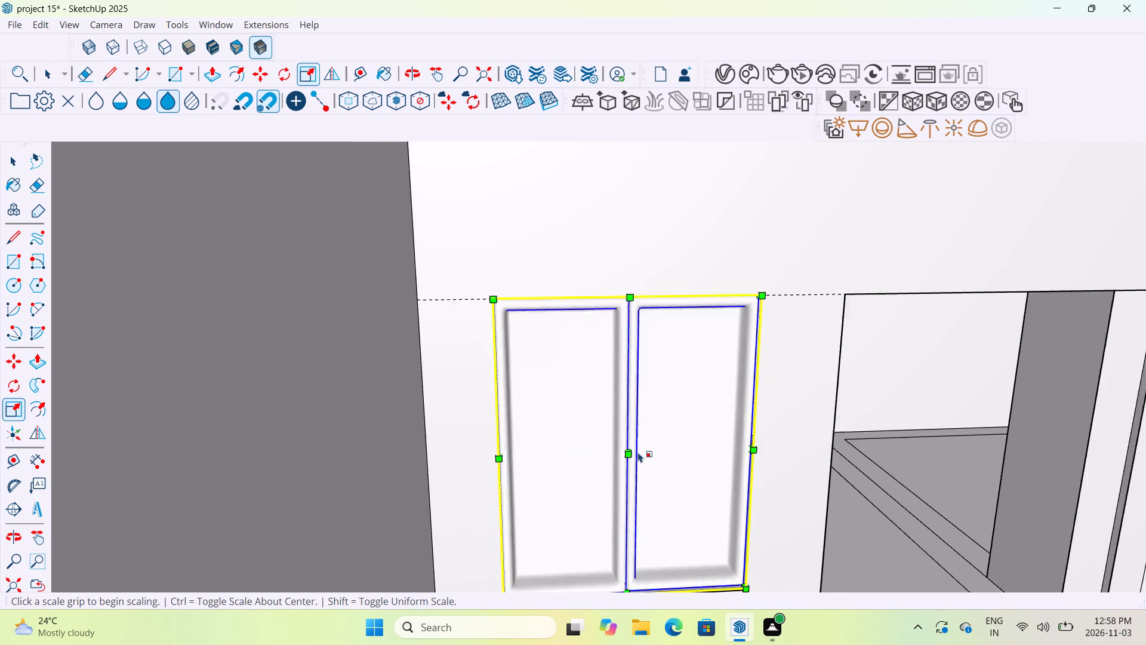
Scale the window copy from the middle of its bottom edge to meet the bottom of the ground-floor opening.
scroll(638, 452, "down", 2)
scroll(629, 558, "up", 12)
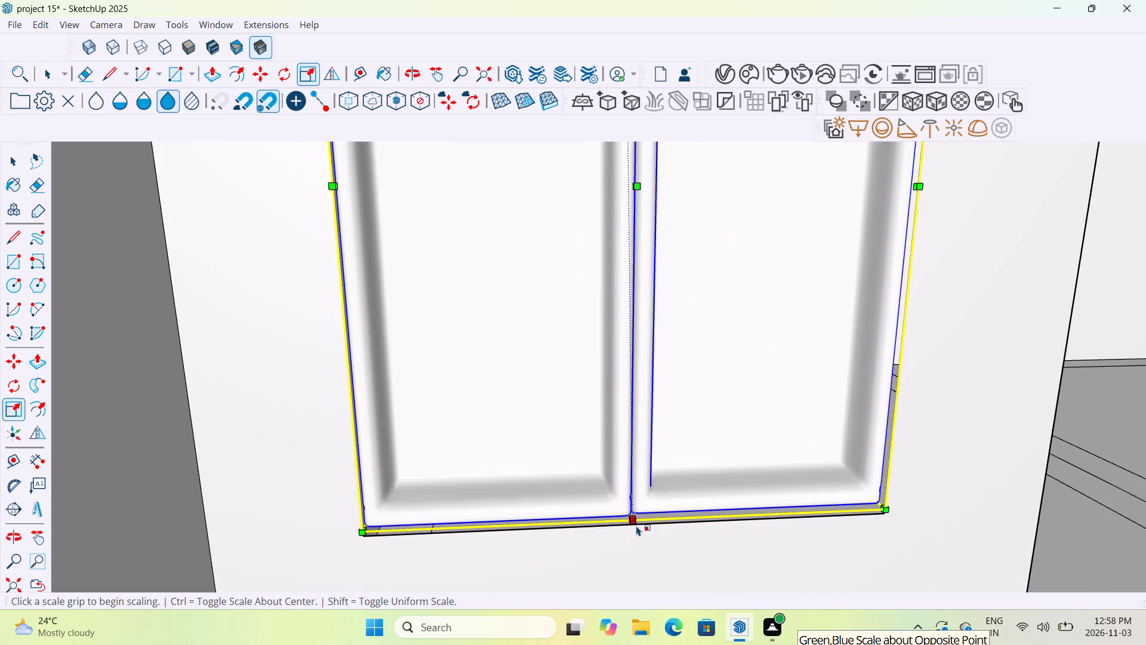
scroll(636, 526, "up", 1)
middle_click_drag(636, 525, 639, 477)
left_click_drag(634, 512, 636, 520)
double_click(636, 524)
left_click(636, 524)
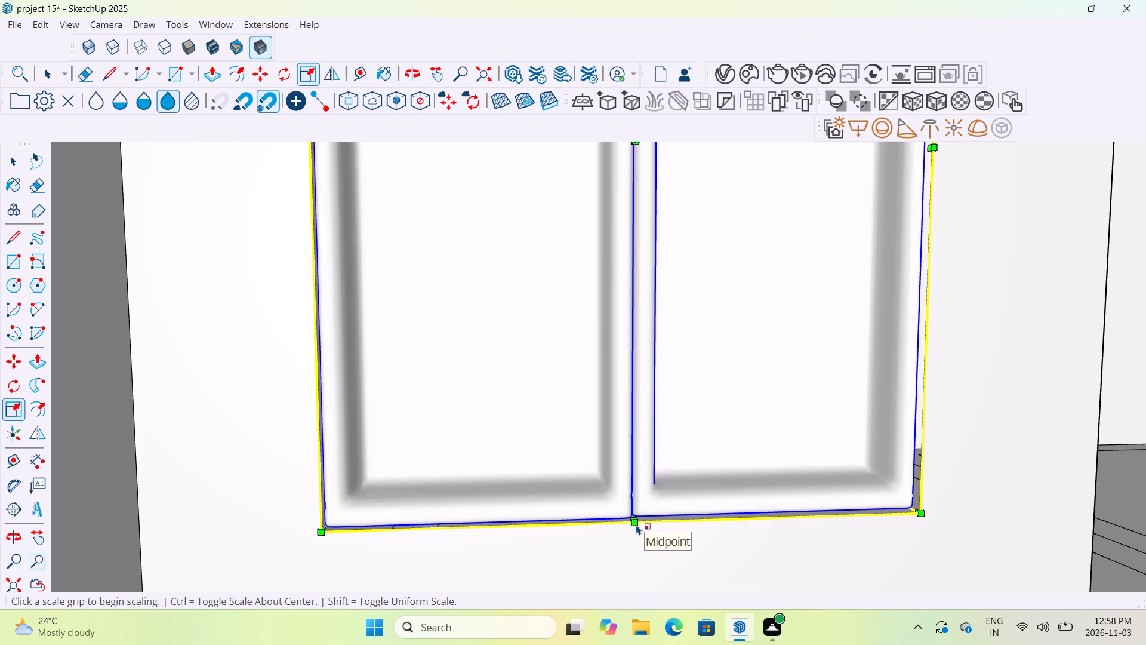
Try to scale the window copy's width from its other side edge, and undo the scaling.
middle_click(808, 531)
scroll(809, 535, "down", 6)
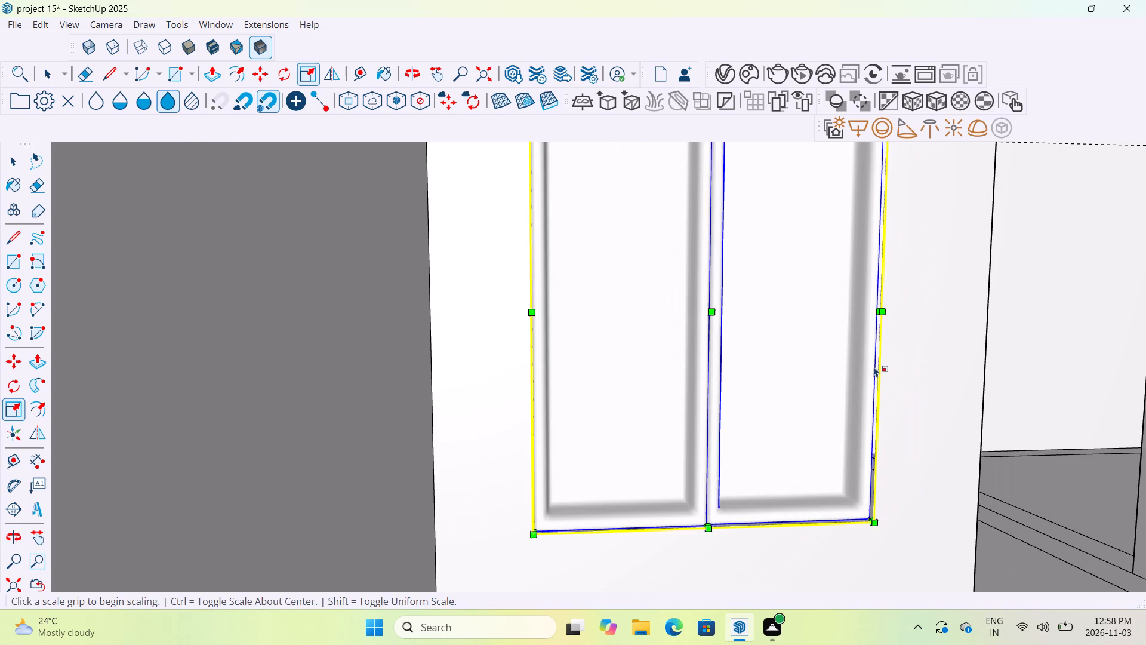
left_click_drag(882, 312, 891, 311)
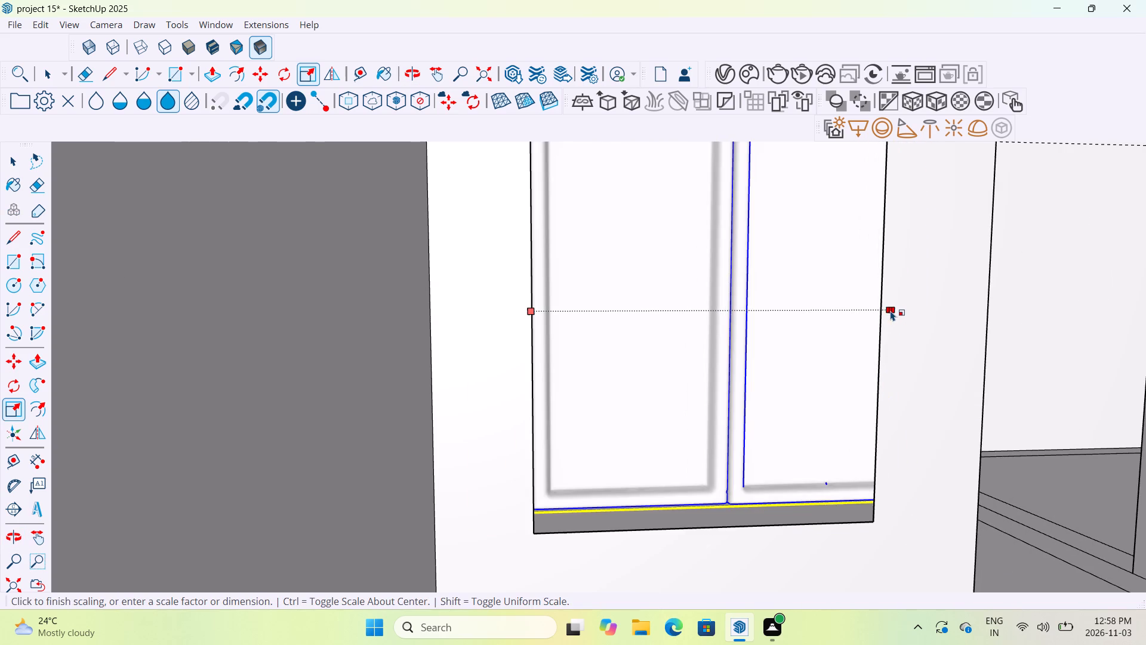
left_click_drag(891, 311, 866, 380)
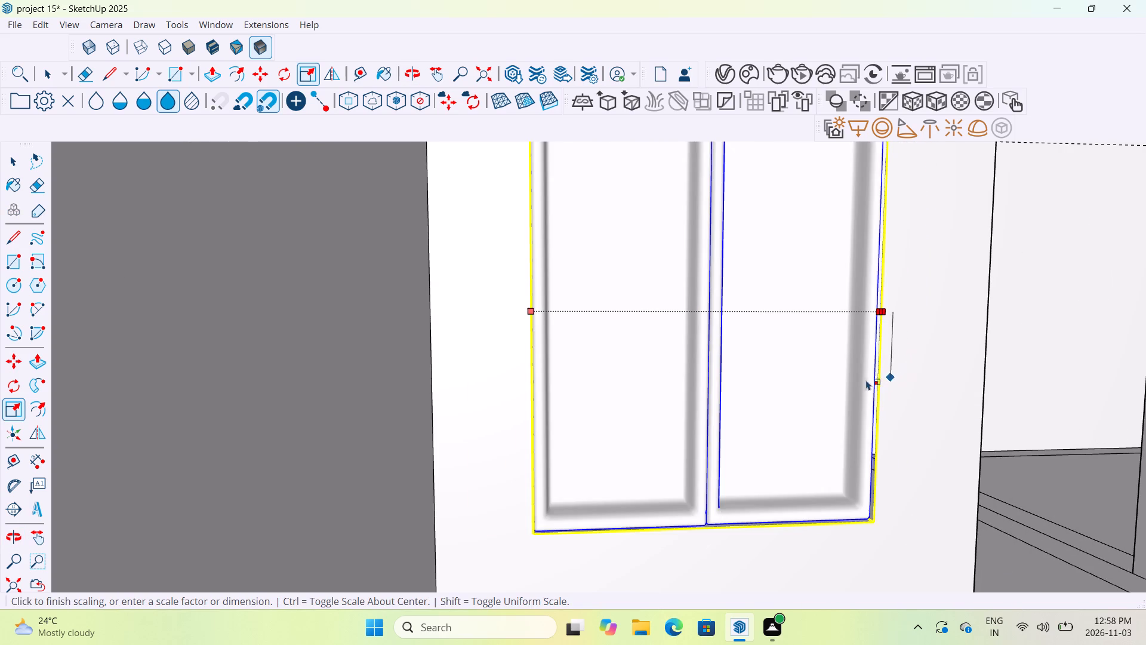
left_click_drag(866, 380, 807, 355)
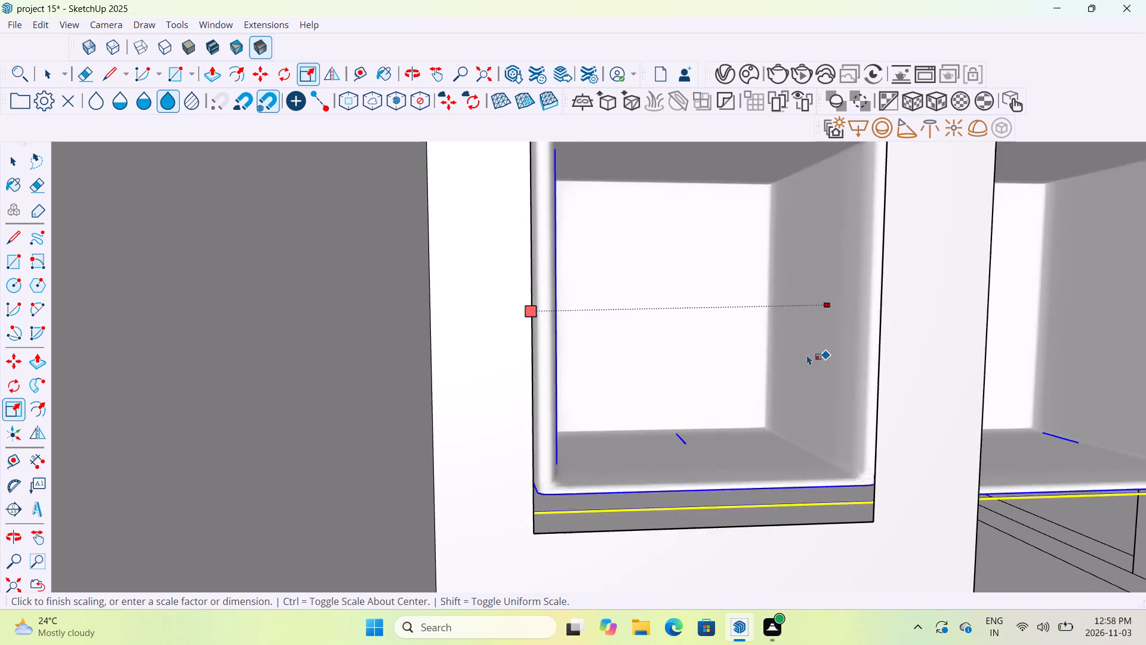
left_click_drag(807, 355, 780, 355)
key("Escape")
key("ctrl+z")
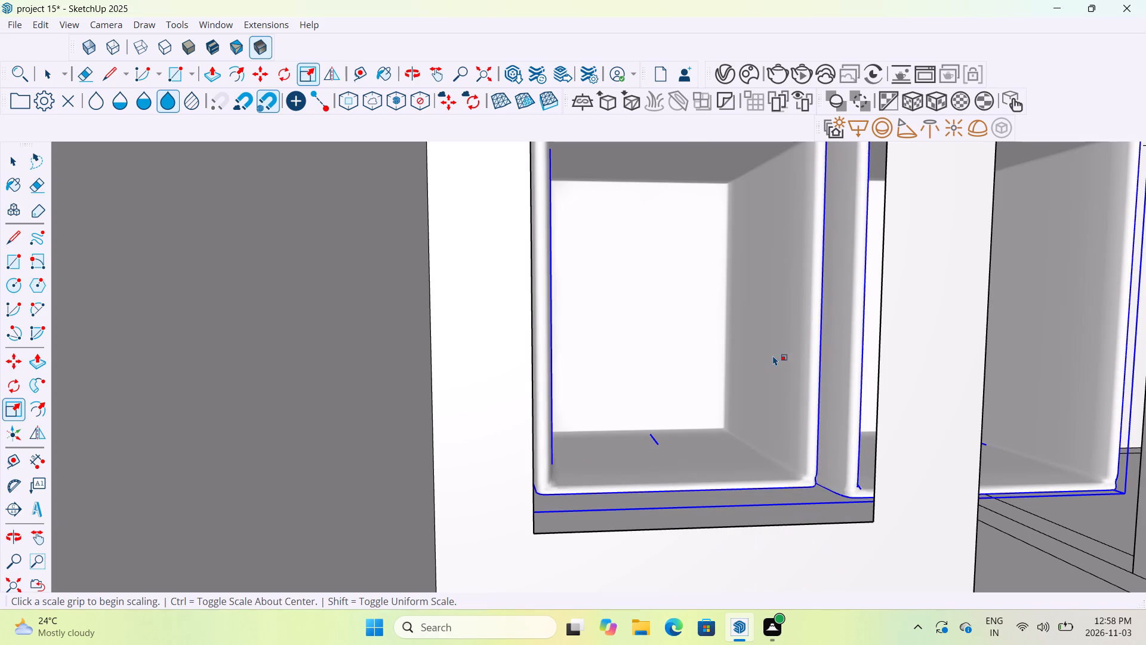
Scale the window copy uniformly by a slight amount from its top corner to close the gap at the opening's edge.
scroll(864, 368, "down", 8)
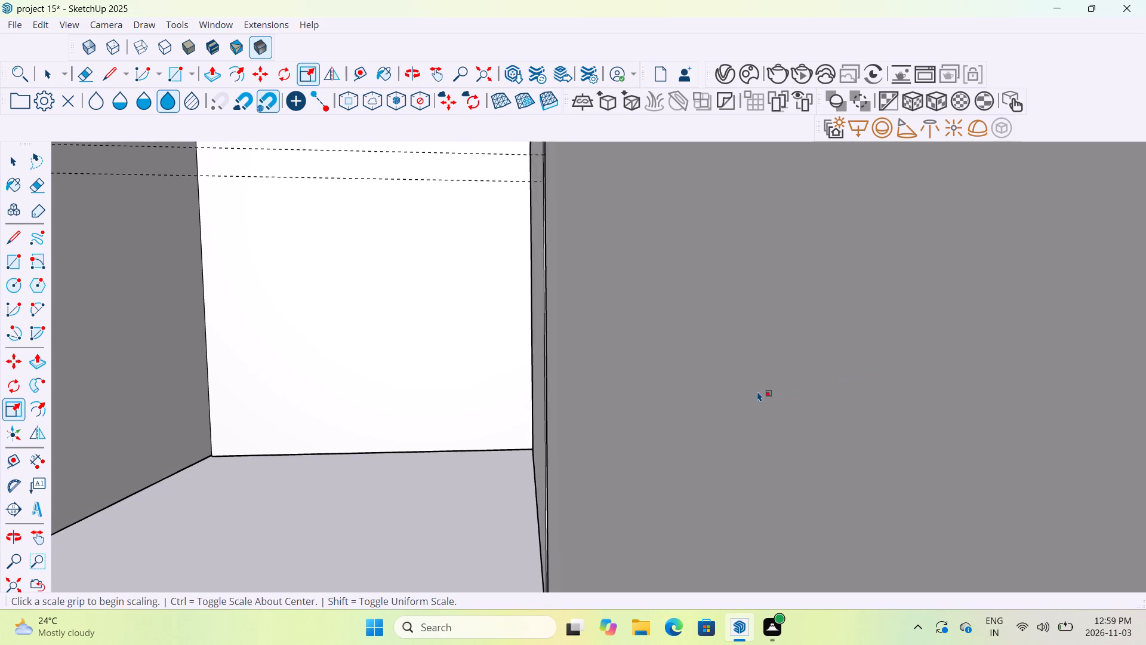
scroll(757, 391, "down", 1)
scroll(309, 400, "down", 5)
middle_click_drag(782, 318, 777, 350)
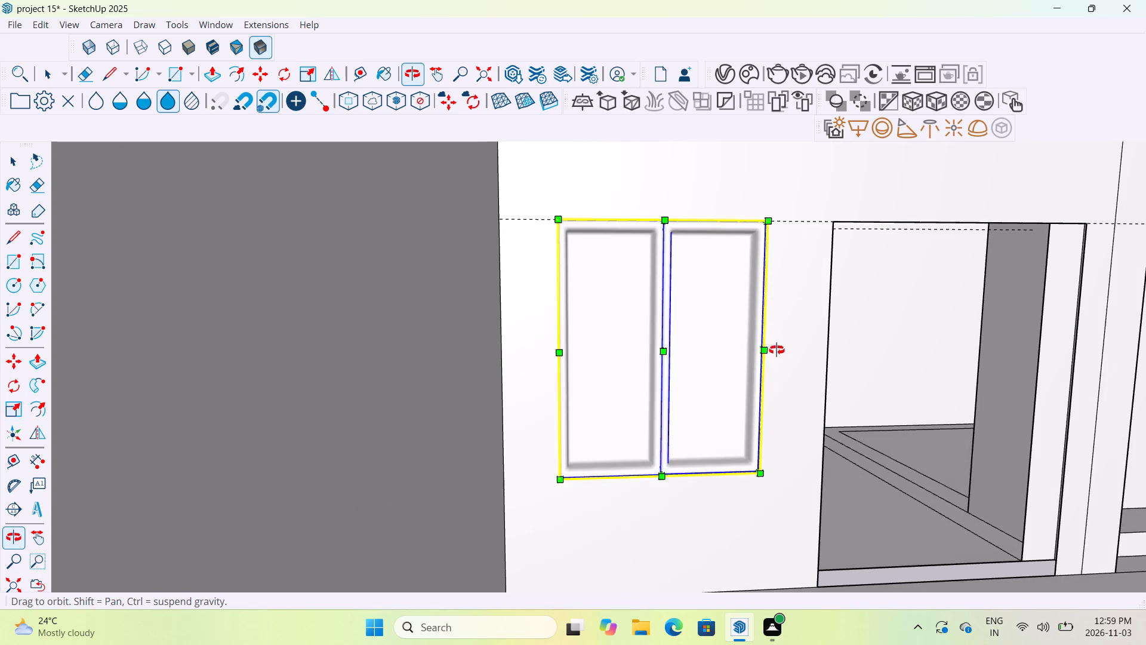
middle_click_drag(777, 350, 748, 382)
left_click_drag(755, 256, 759, 270)
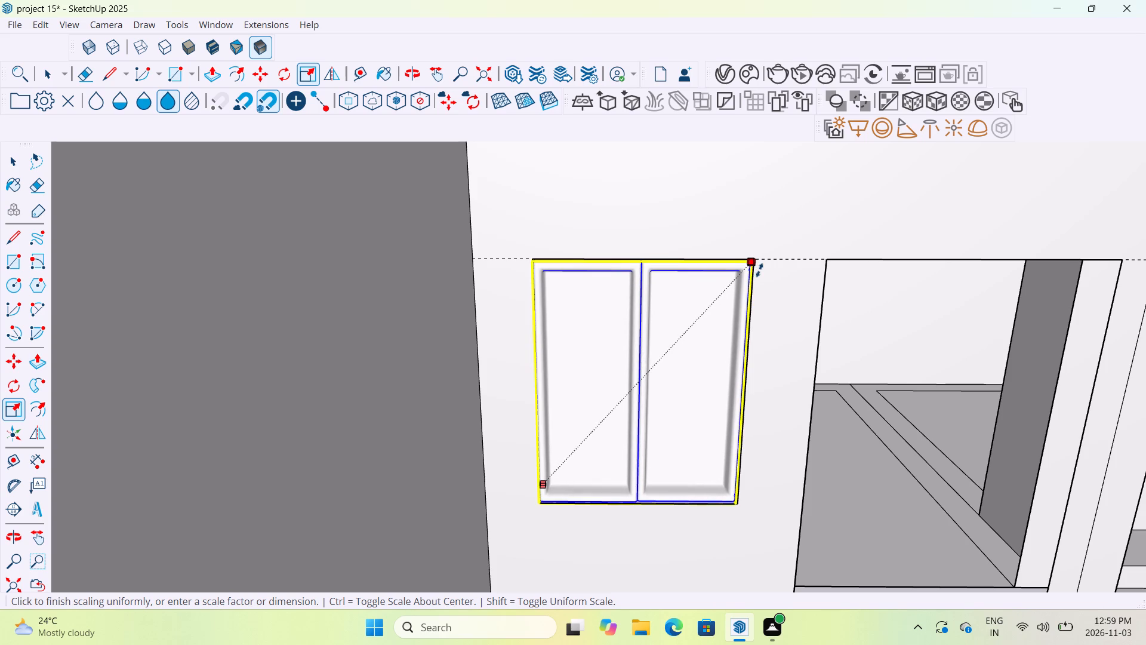
left_click_drag(759, 270, 763, 267)
key("Escape")
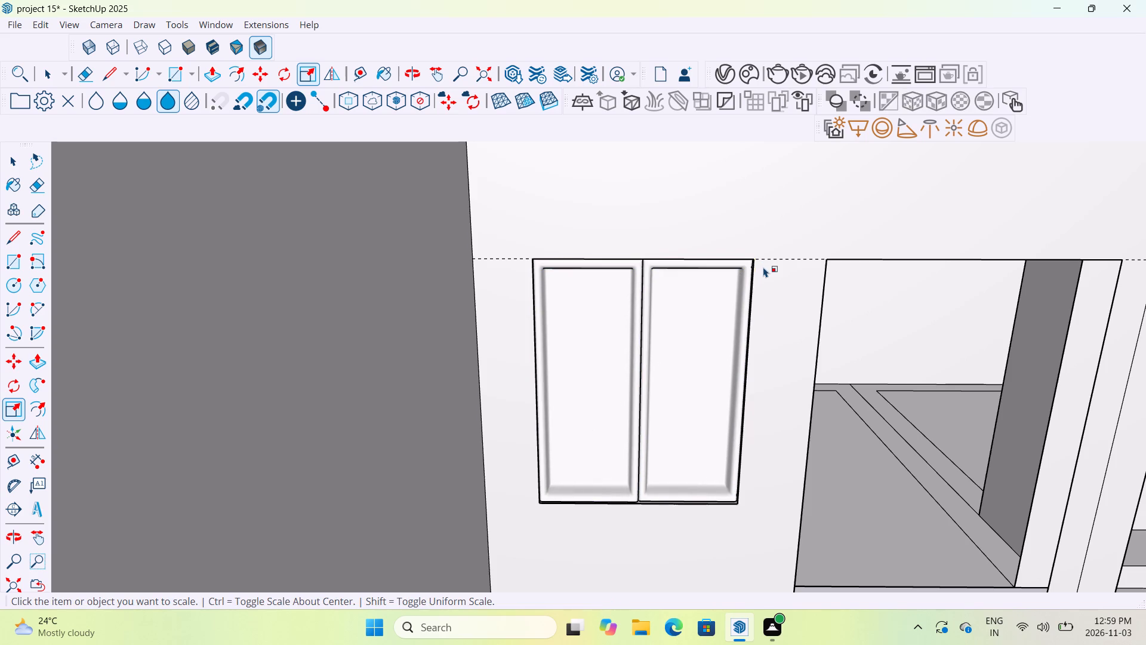
Enlarge the window copy slightly and uniformly from its bottom corner so its frame overlaps the opening's bottom and side edges.
scroll(728, 468, "up", 11)
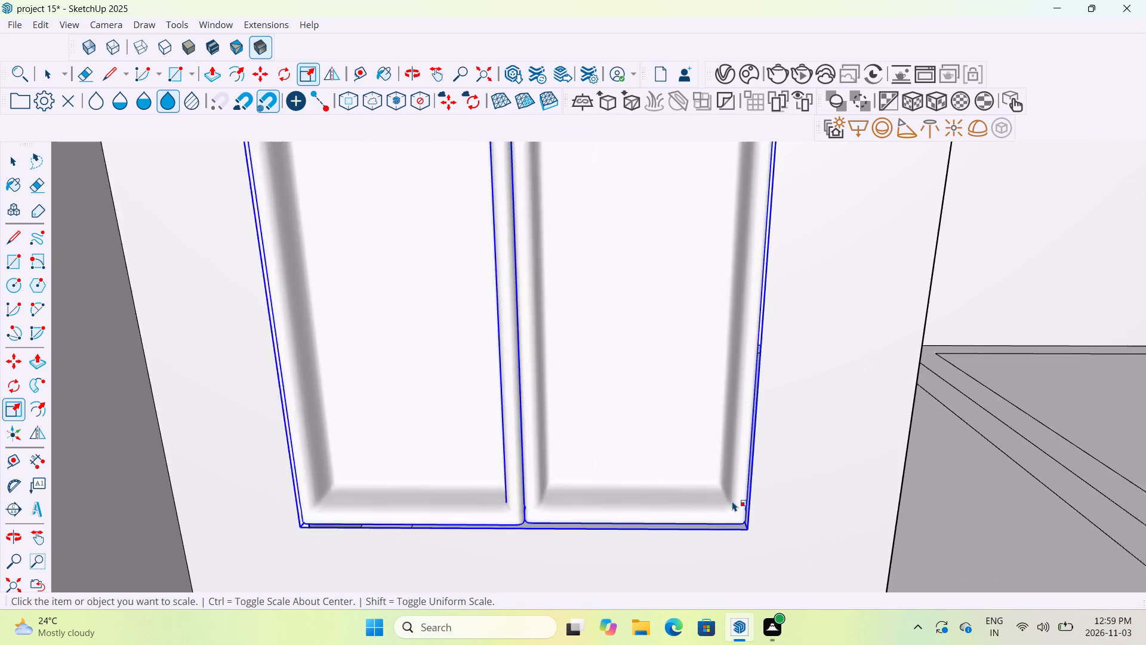
scroll(742, 527, "up", 6)
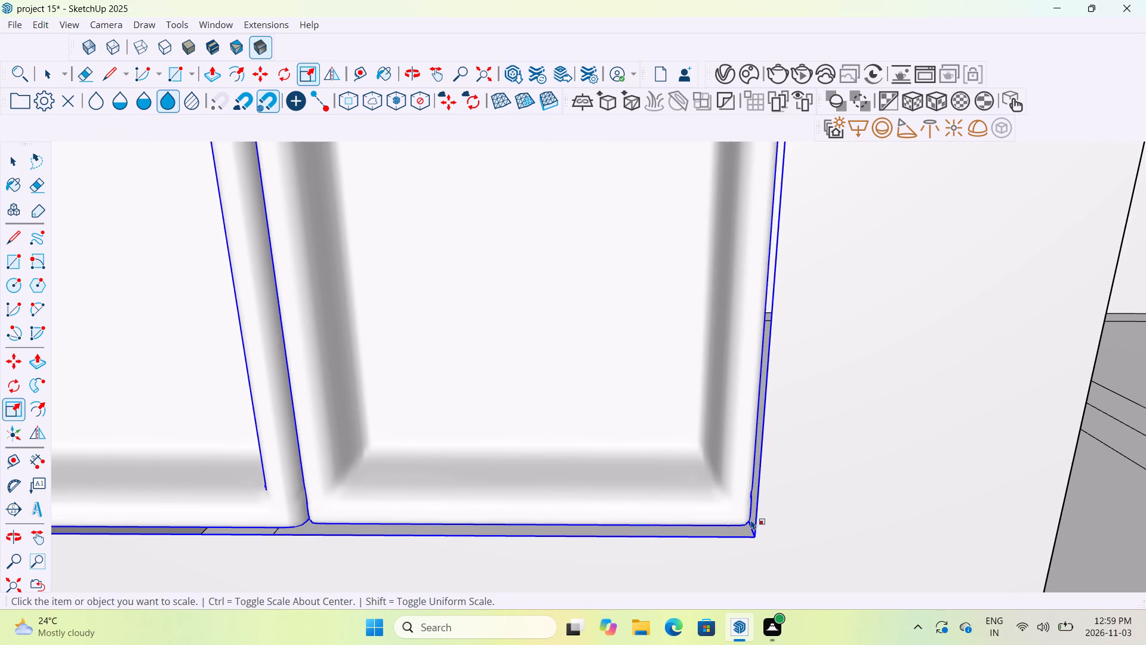
key("s")
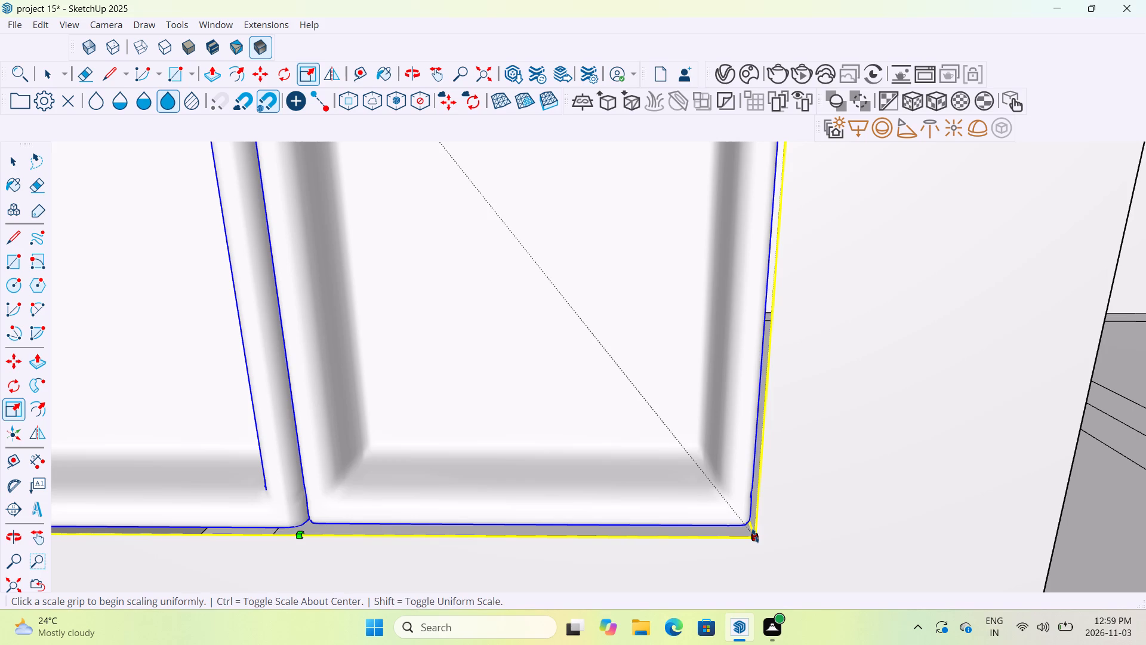
left_click_drag(755, 536, 761, 546)
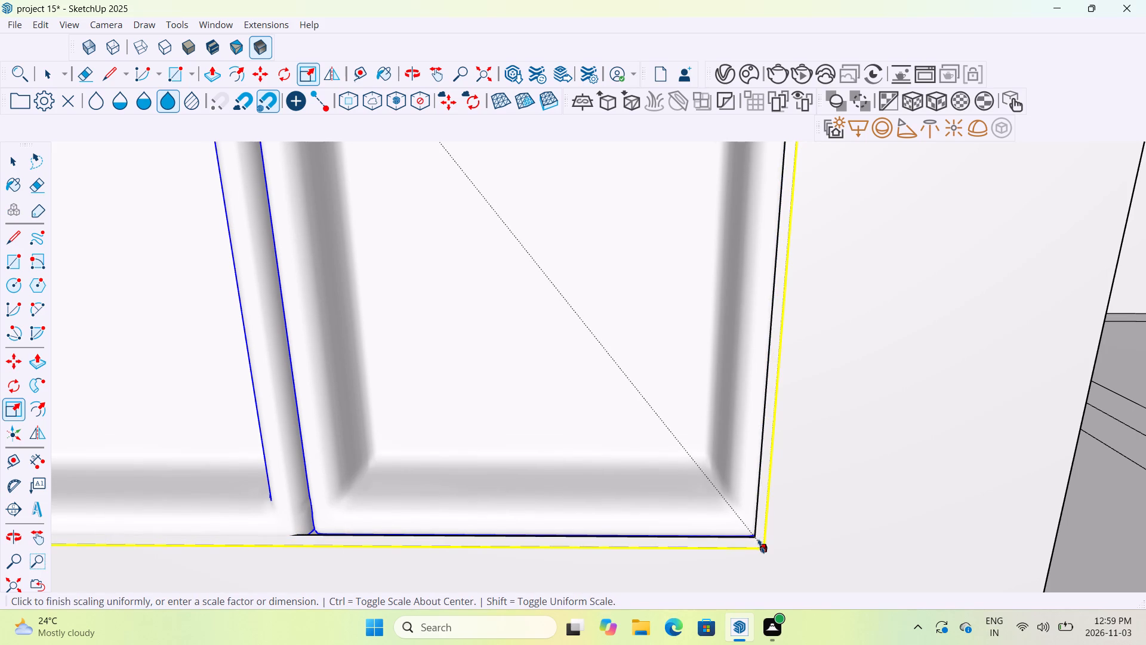
left_click_drag(761, 546, 760, 556)
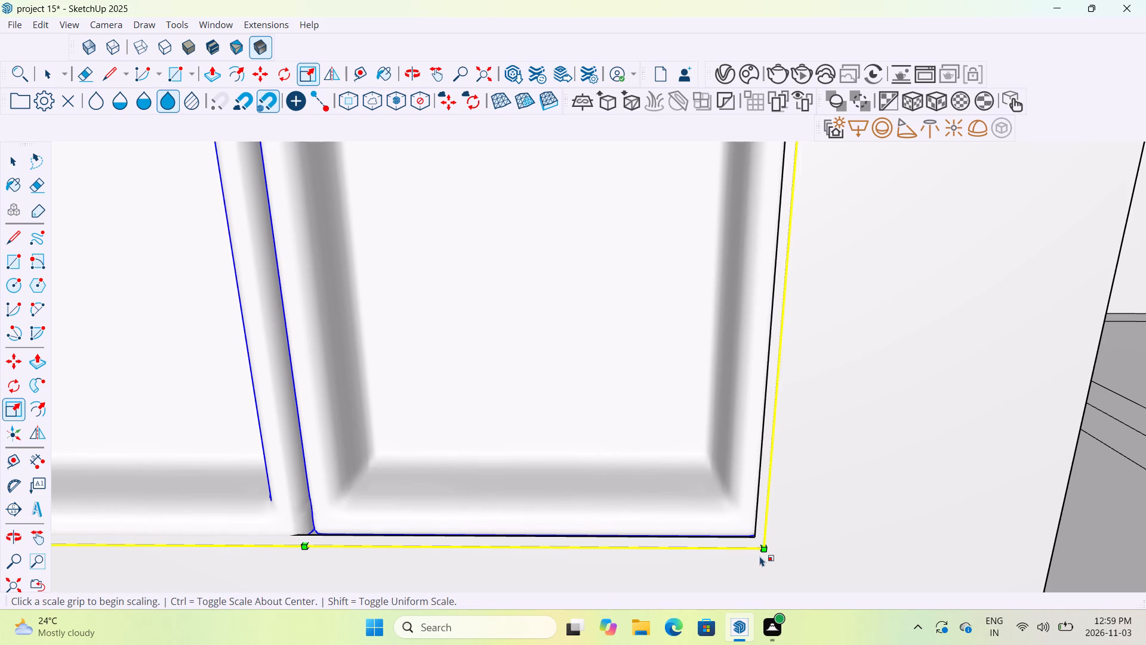
key("Escape")
Search the Chaos Cosmos library for "gate", then download and import the panelled Door Unit 600mm 300 029.
scroll(843, 468, "down", 20)
scroll(843, 468, "down", 7)
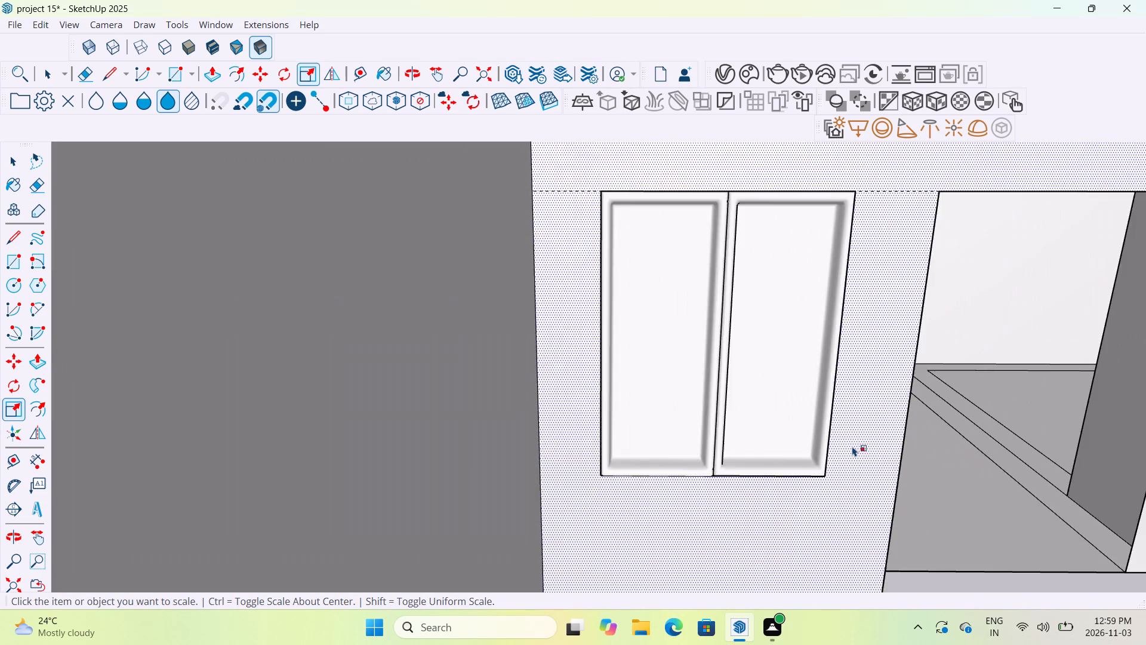
scroll(852, 446, "down", 20)
scroll(852, 446, "down", 12)
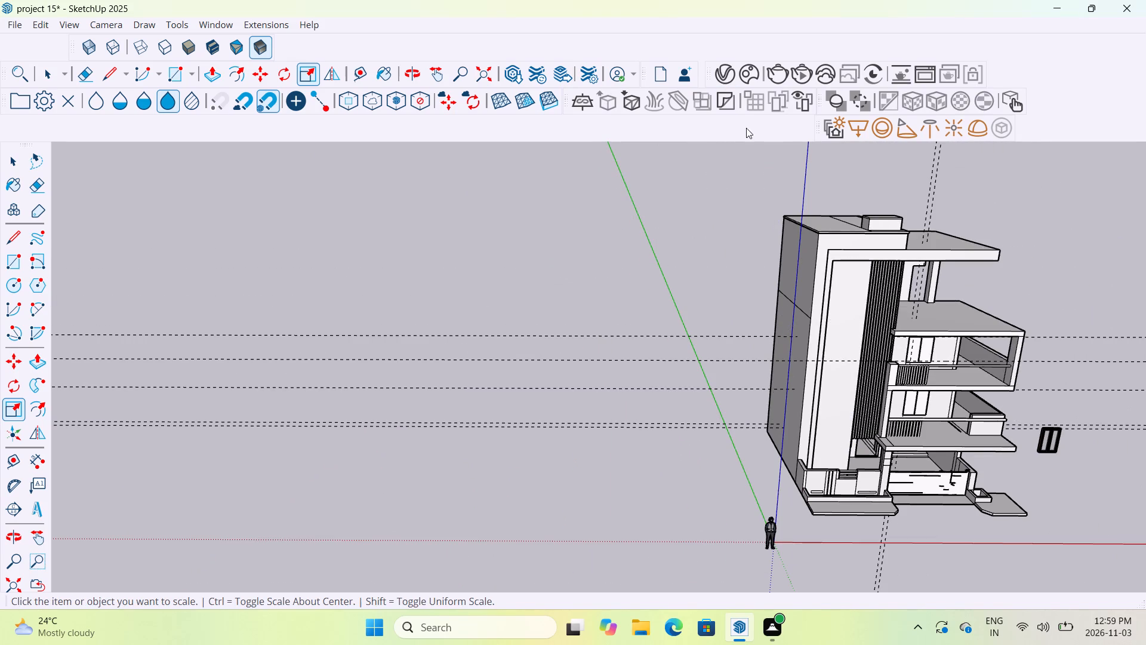
left_click(754, 73)
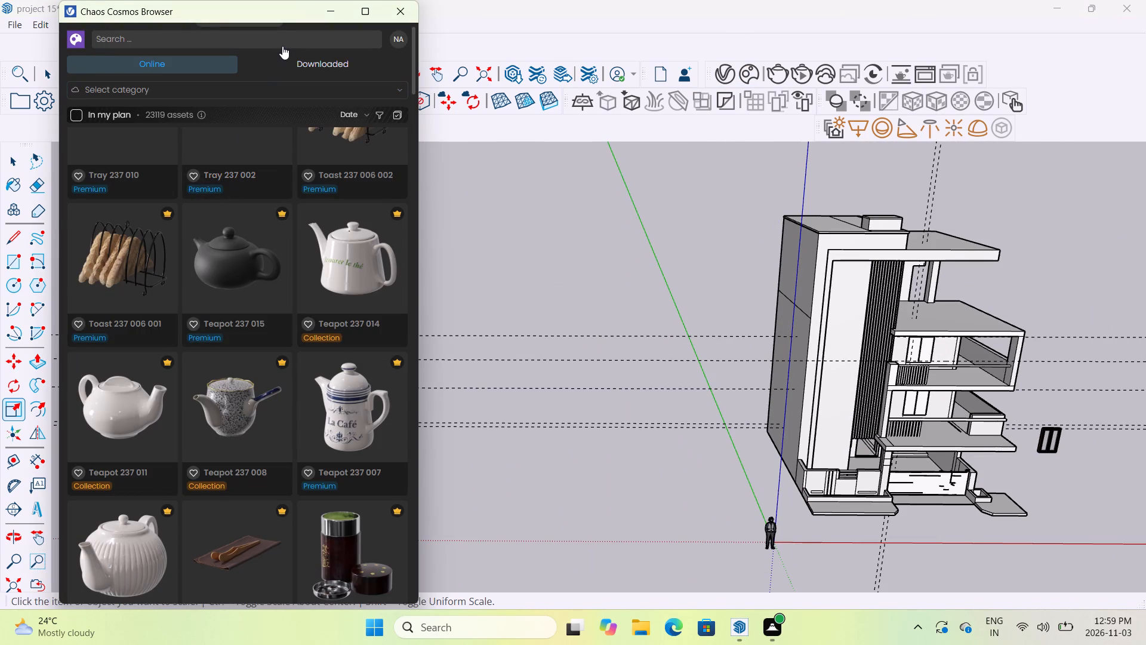
type("gate")
key("Return")
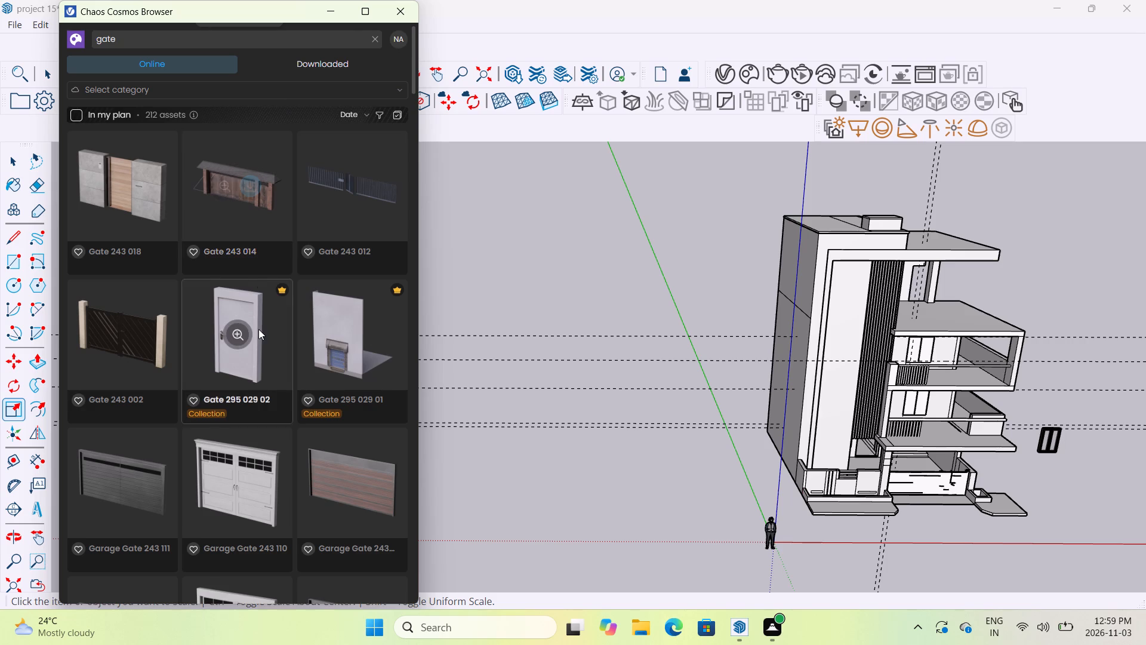
scroll(258, 329, "down", 7)
scroll(258, 329, "down", 20)
scroll(258, 329, "down", 4)
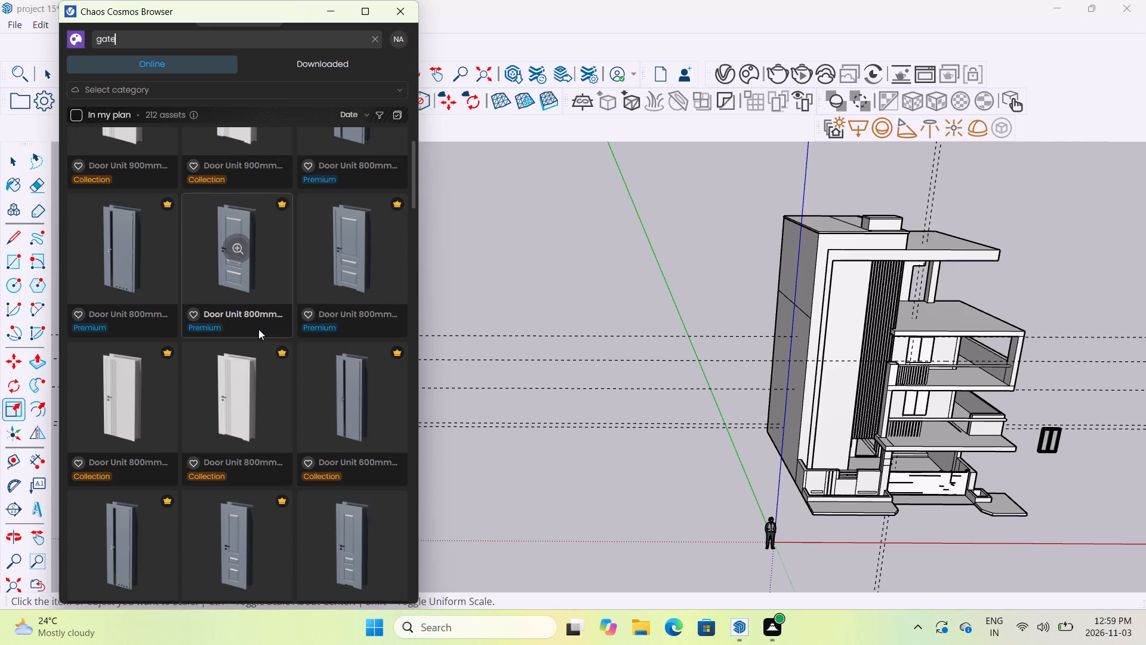
scroll(258, 332, "down", 2)
scroll(268, 328, "up", 1)
scroll(268, 328, "down", 4)
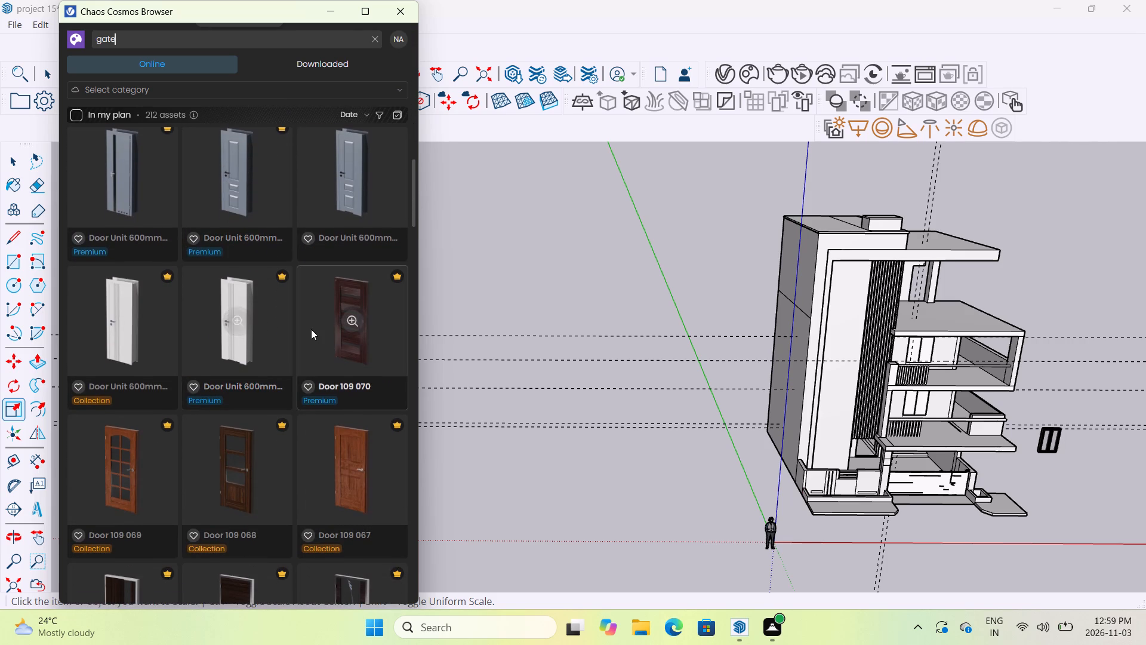
scroll(311, 329, "down", 5)
scroll(329, 296, "up", 2)
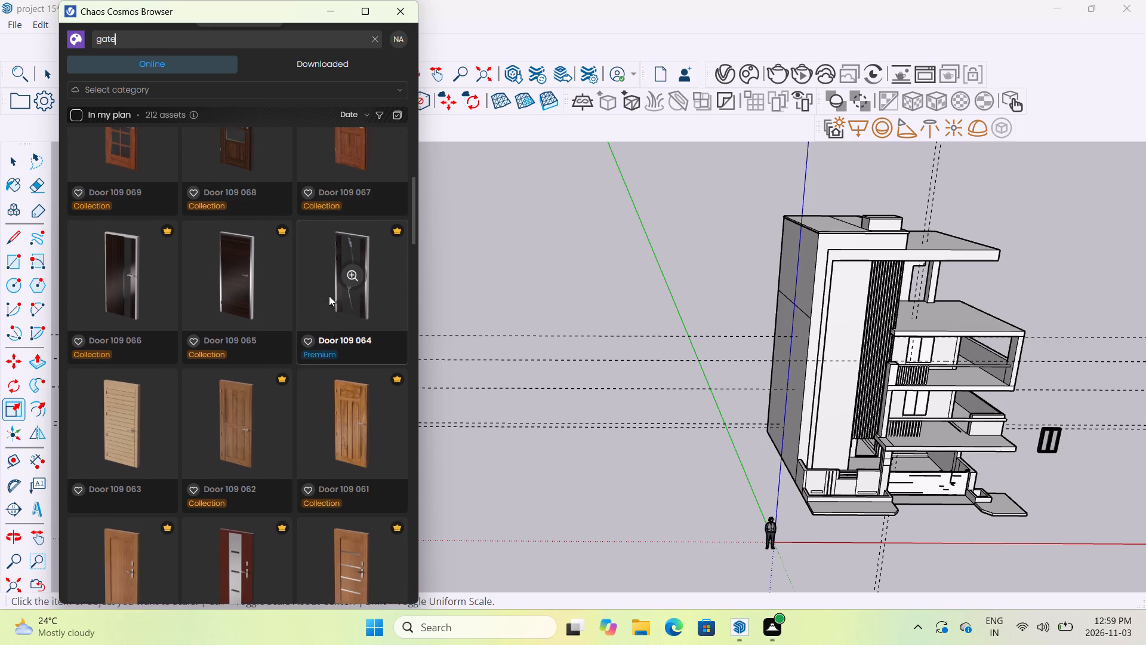
scroll(329, 296, "up", 3)
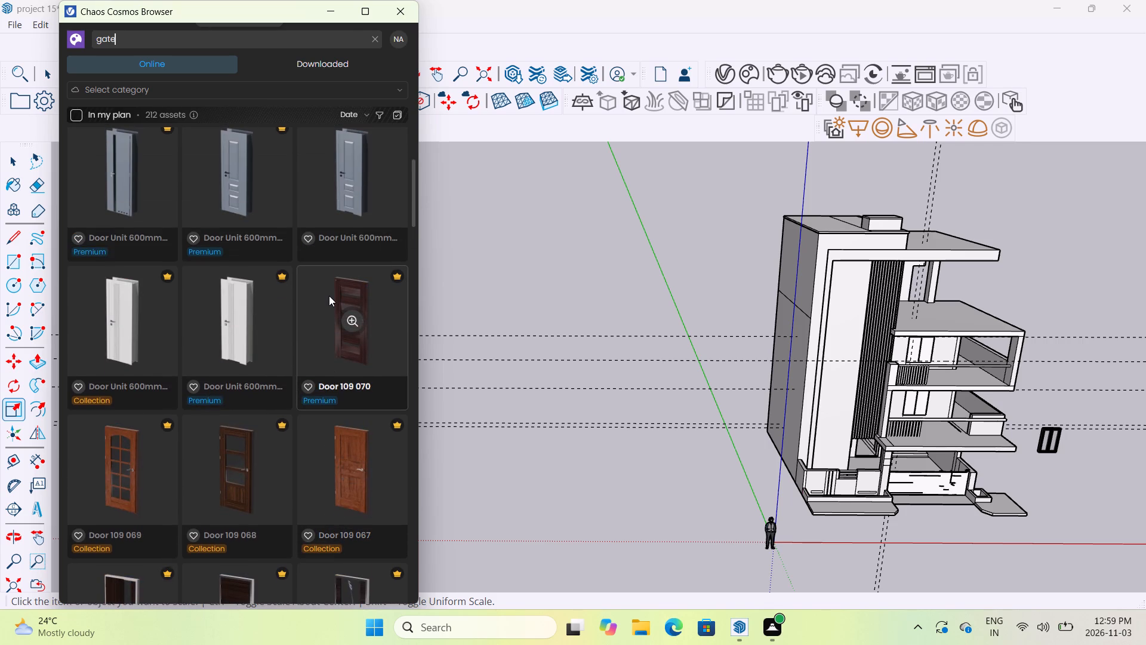
scroll(329, 296, "up", 2)
left_click(371, 319)
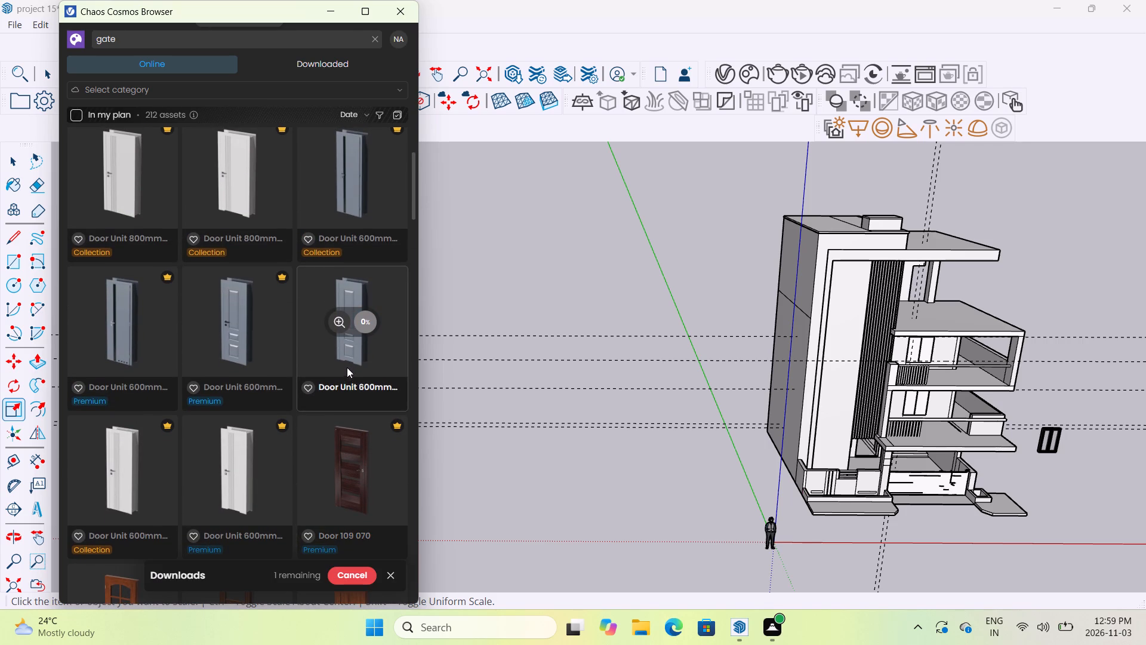
left_click(370, 323)
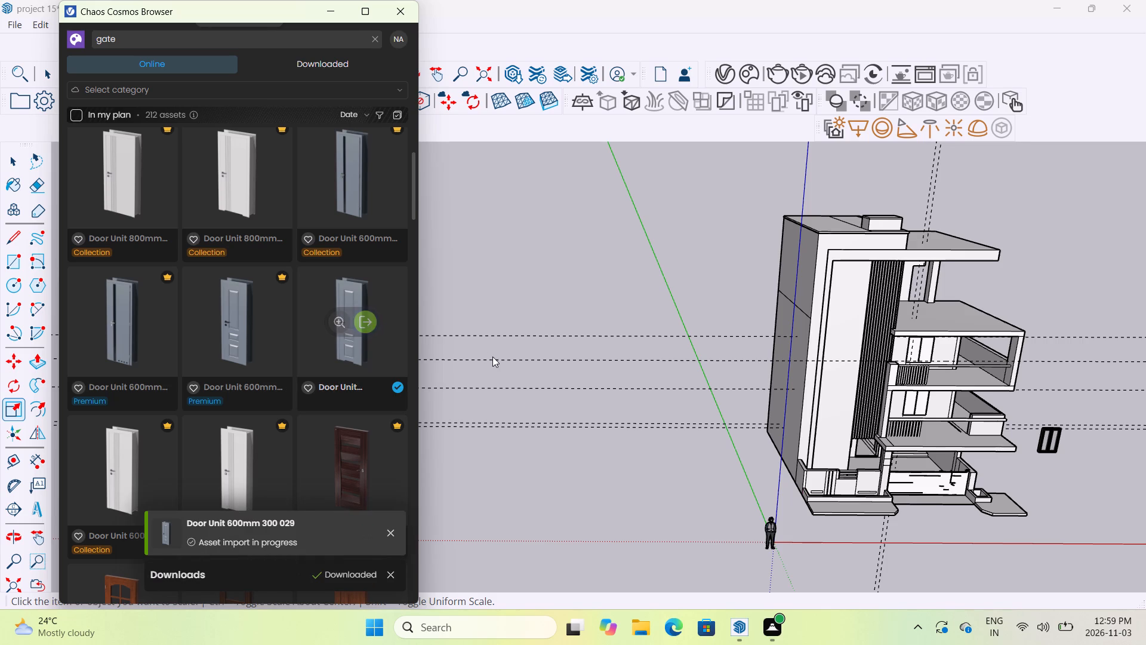
Place one imported door on the ground-floor room's floor, in front of the wall between the window and doorway, and close the asset library.
scroll(926, 472, "up", 8)
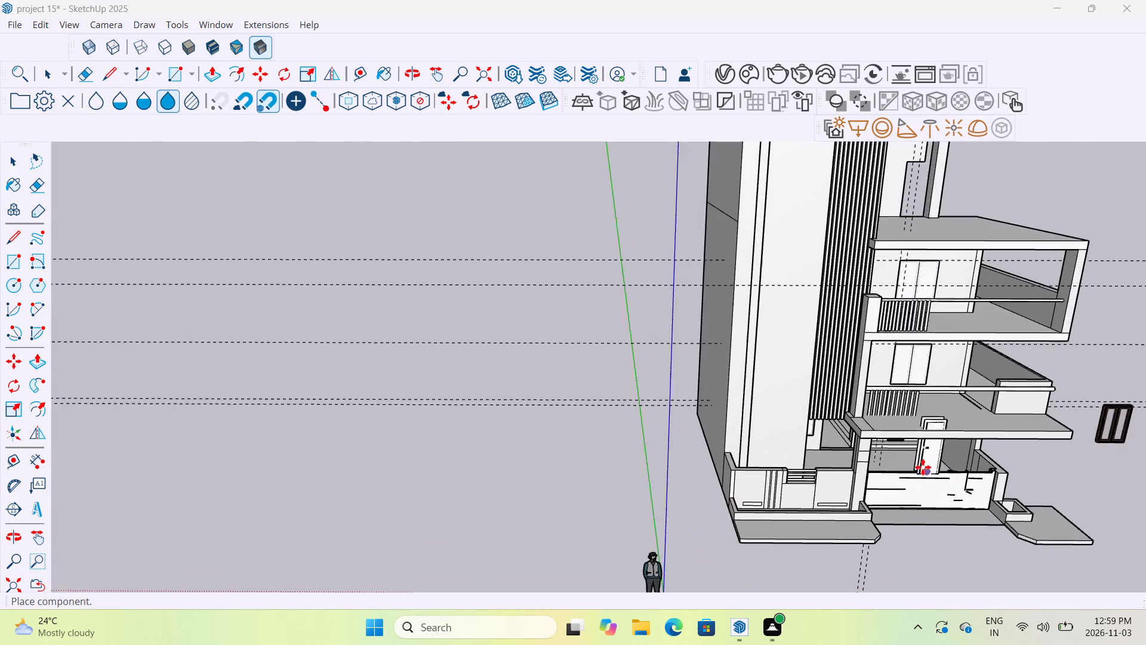
scroll(923, 467, "up", 16)
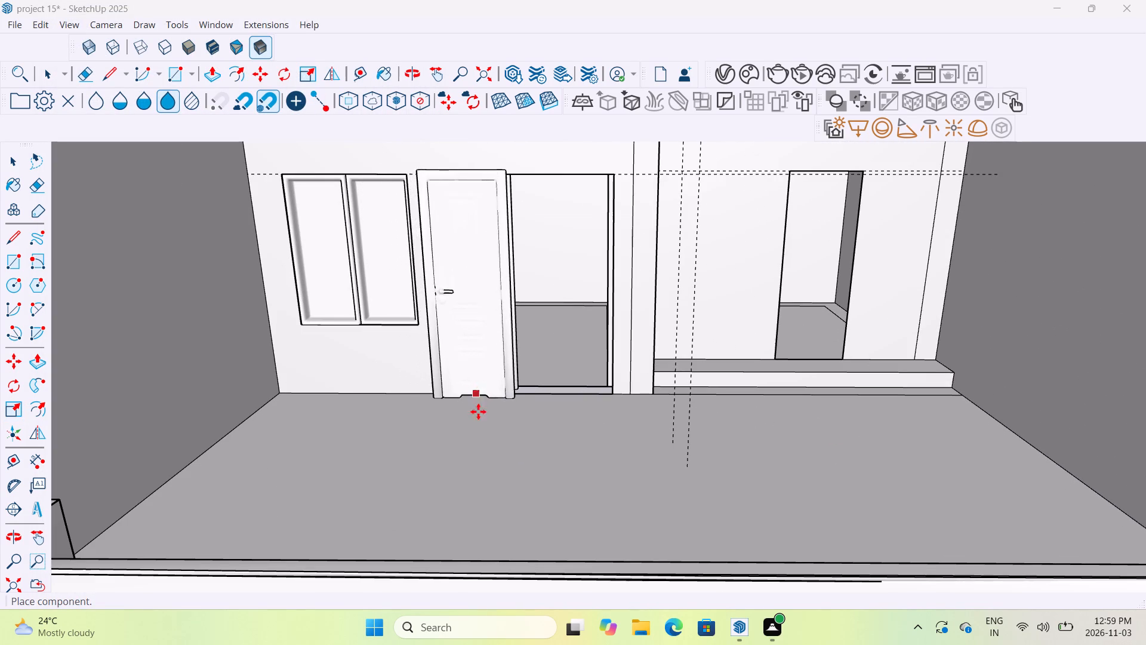
left_click(480, 446)
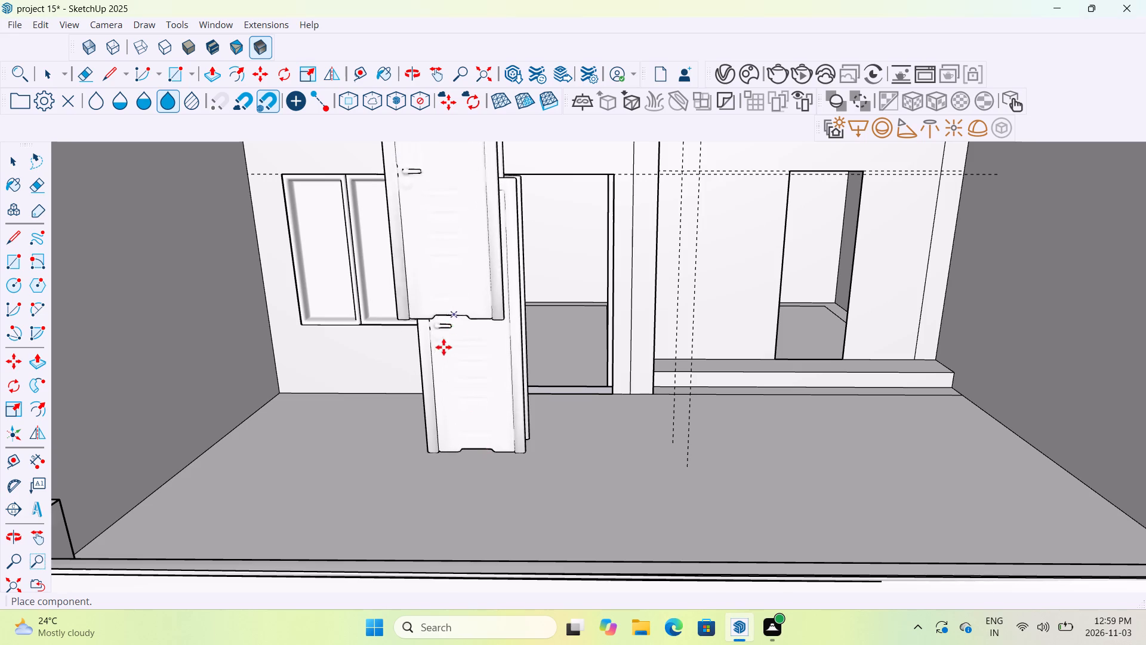
key("Escape")
left_click(402, 7)
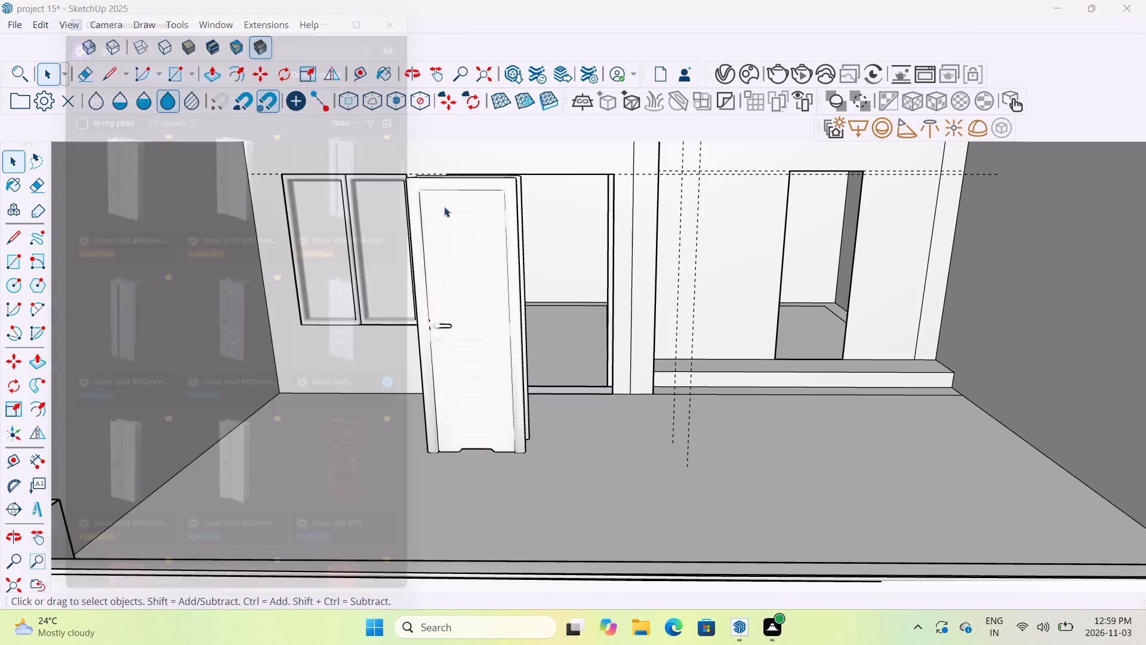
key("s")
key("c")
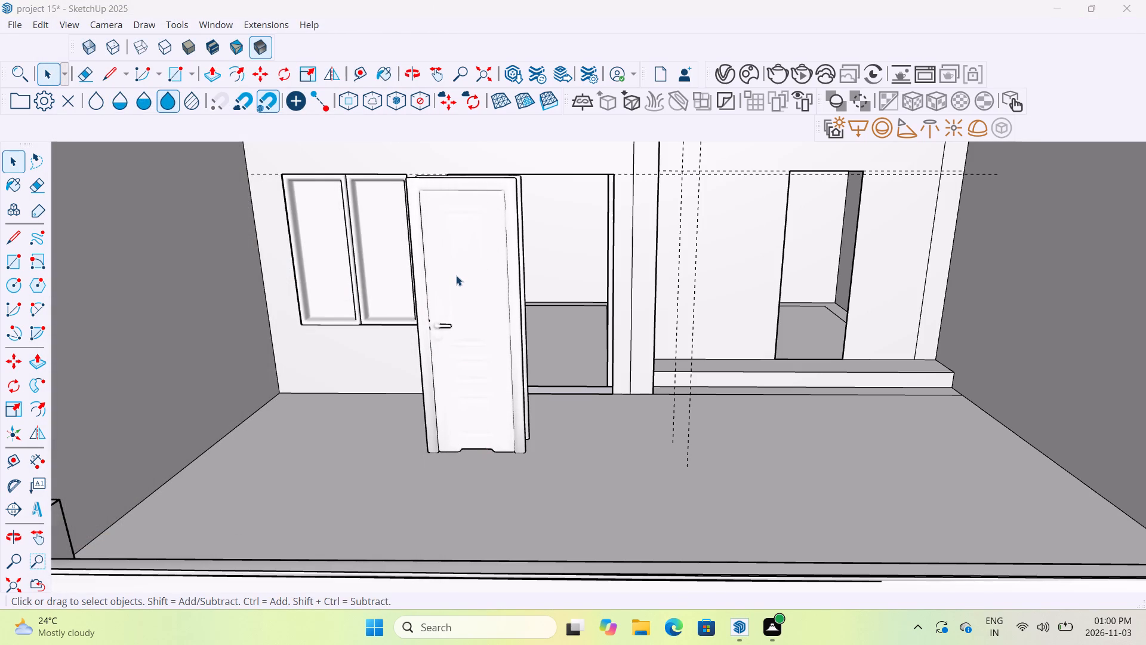
Scale the imported door down in height from its top so it is shorter than the doorway opening.
key("Escape")
key("Escape")
left_click(450, 288)
key("s")
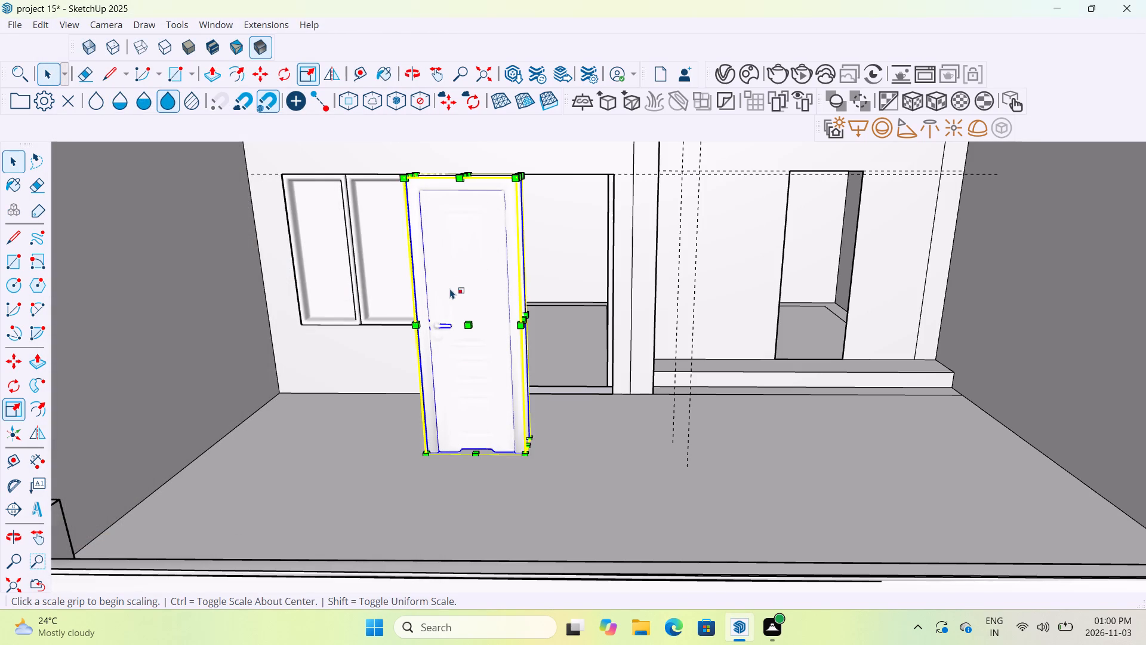
scroll(450, 284, "up", 1)
middle_click_drag(450, 284, 461, 319)
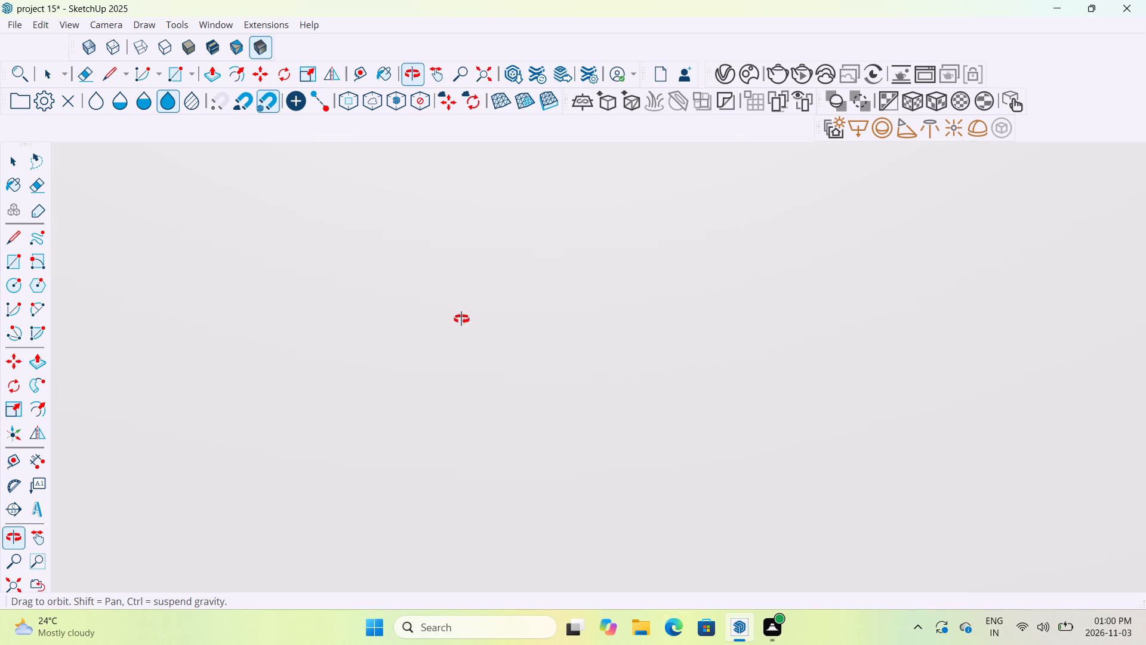
middle_click_drag(461, 319, 461, 314)
scroll(469, 186, "up", 3)
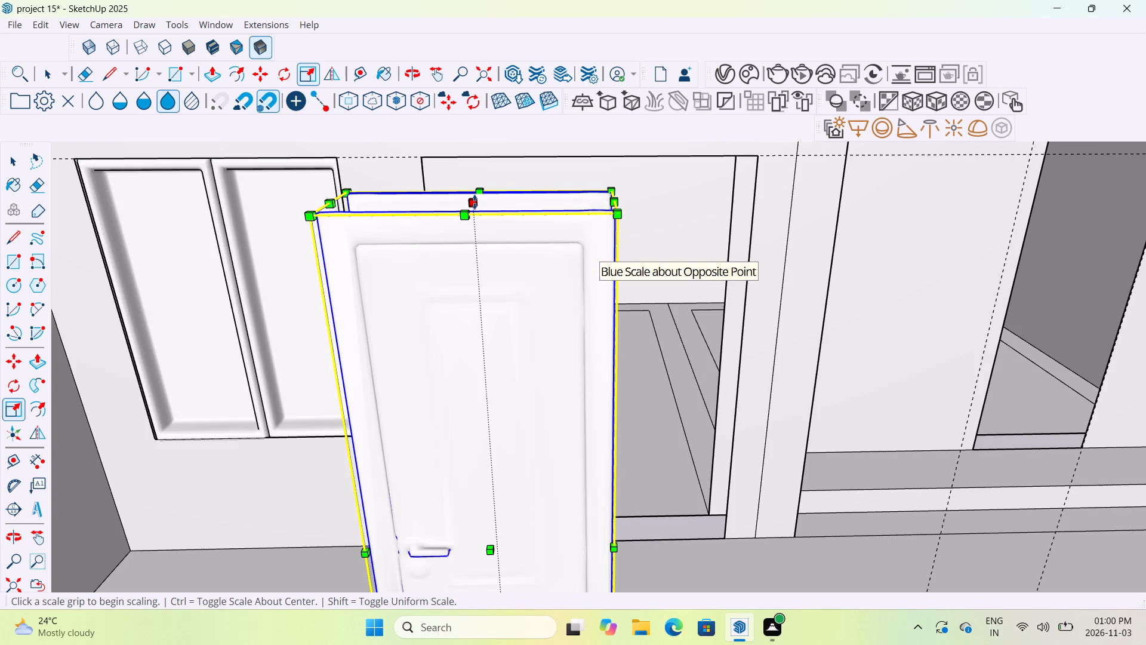
left_click_drag(475, 202, 488, 354)
scroll(488, 354, "down", 7)
scroll(490, 379, "down", 17)
scroll(487, 371, "up", 1)
scroll(487, 371, "down", 3)
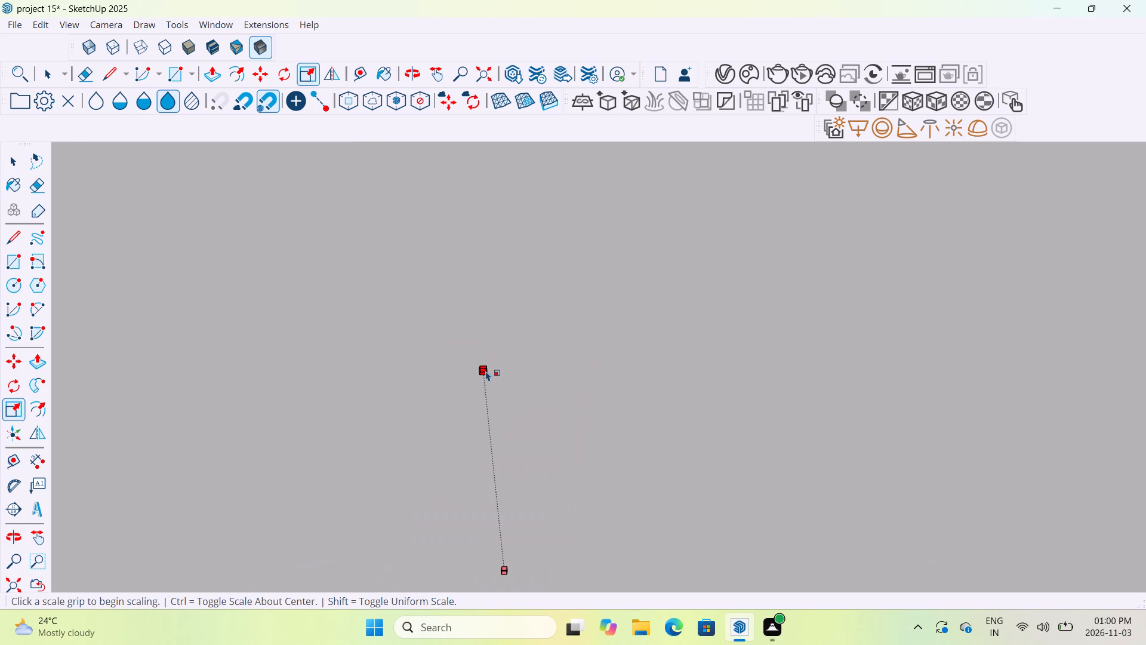
scroll(486, 371, "down", 10)
scroll(449, 386, "up", 1)
scroll(437, 389, "down", 20)
scroll(437, 389, "down", 18)
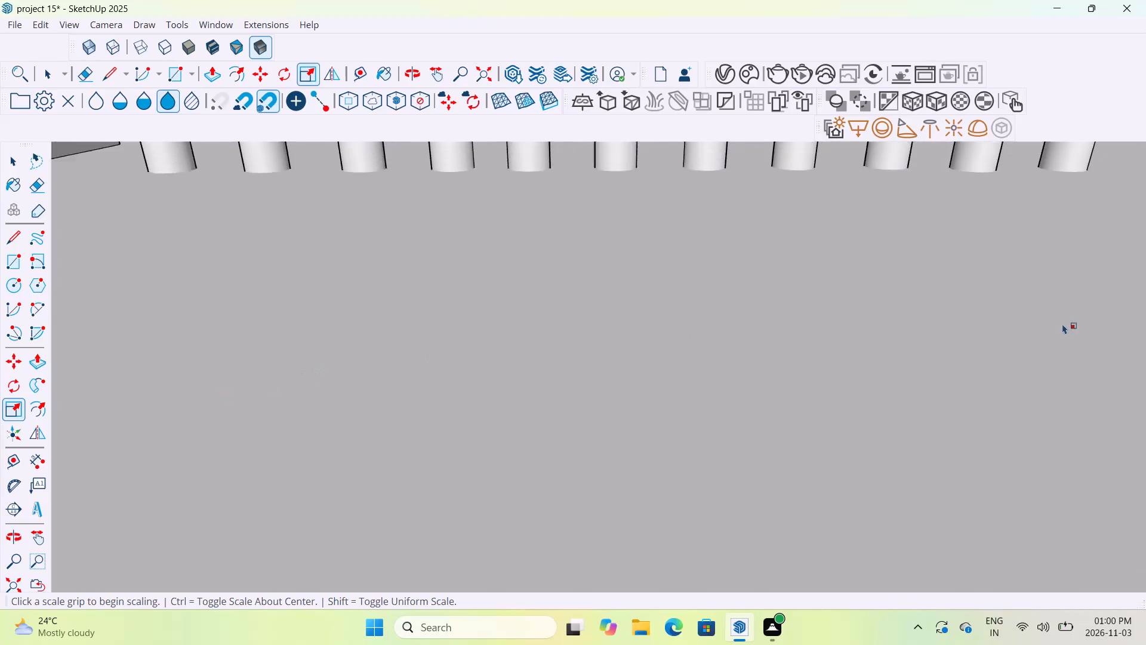
scroll(1062, 324, "down", 20)
scroll(1062, 324, "down", 16)
middle_click_drag(780, 523, 719, 442)
scroll(666, 453, "up", 9)
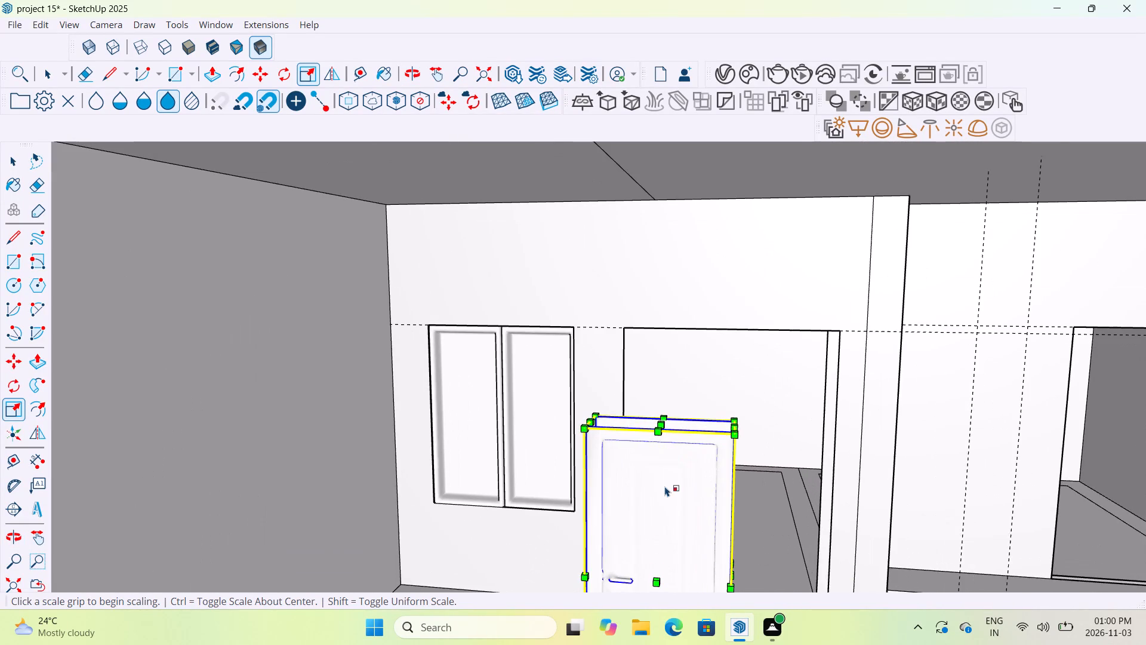
middle_click_drag(665, 486, 673, 450)
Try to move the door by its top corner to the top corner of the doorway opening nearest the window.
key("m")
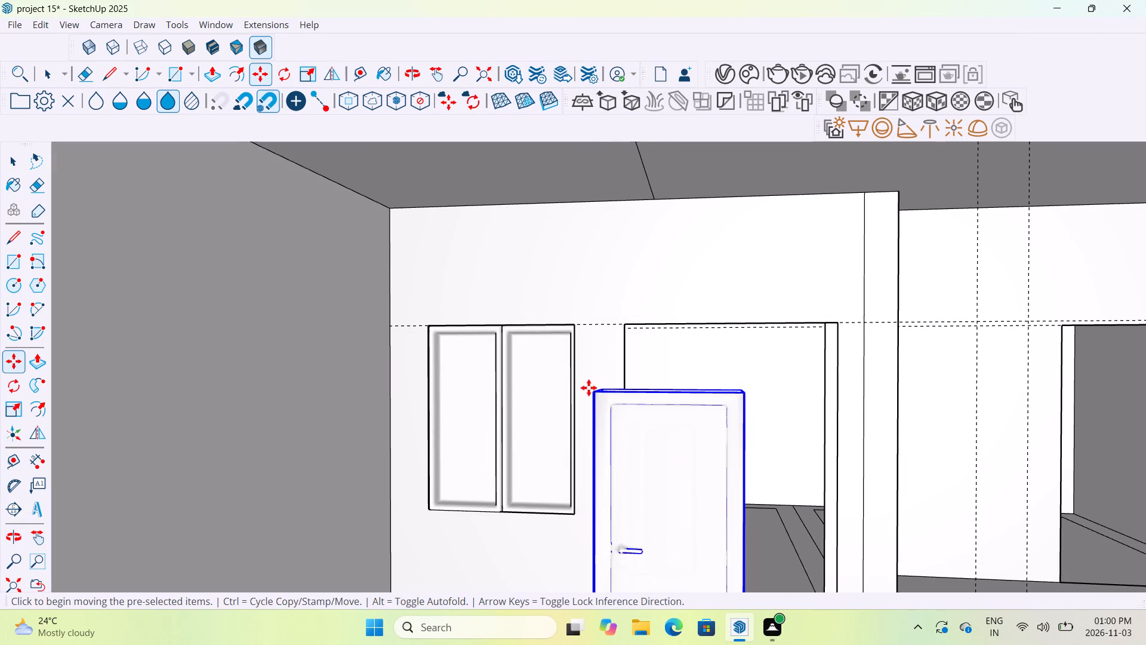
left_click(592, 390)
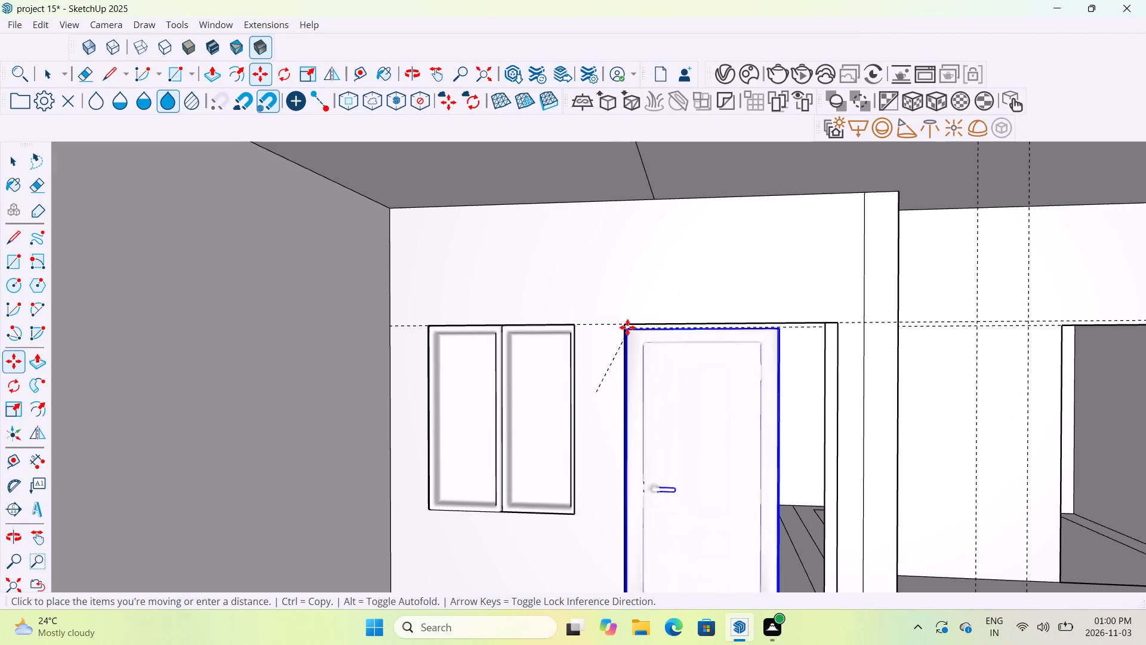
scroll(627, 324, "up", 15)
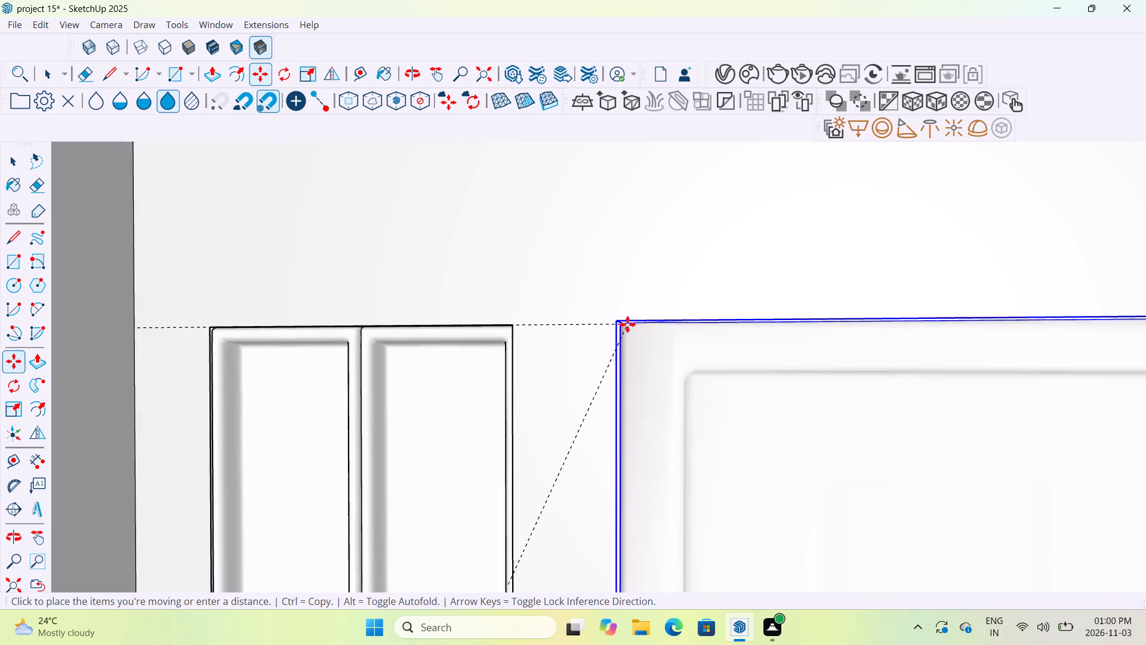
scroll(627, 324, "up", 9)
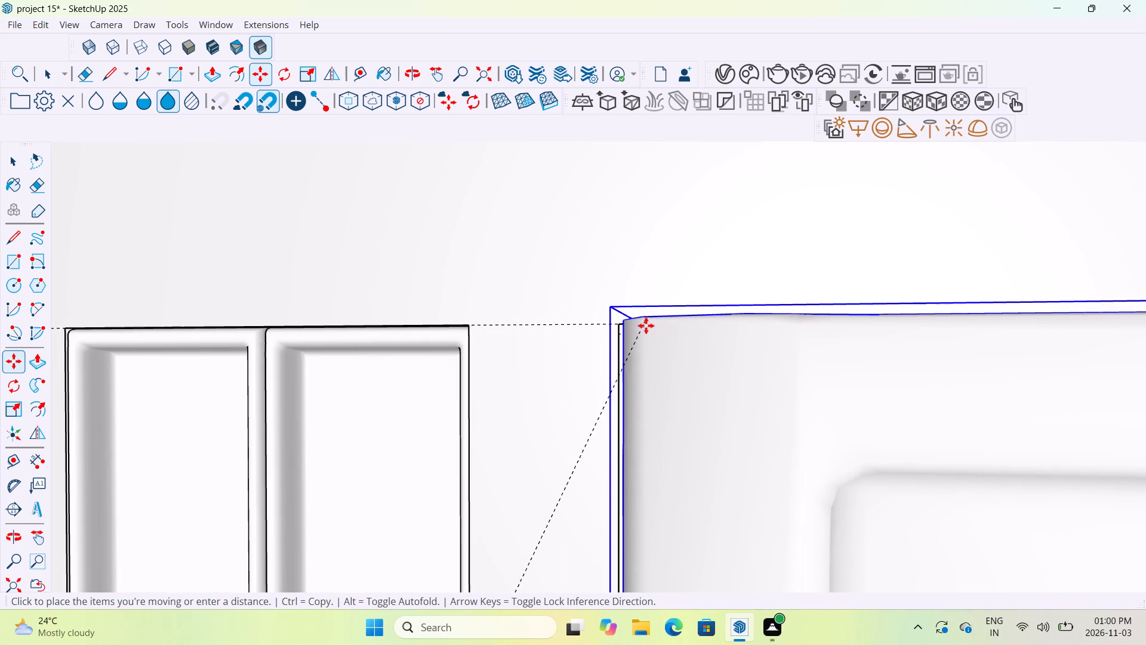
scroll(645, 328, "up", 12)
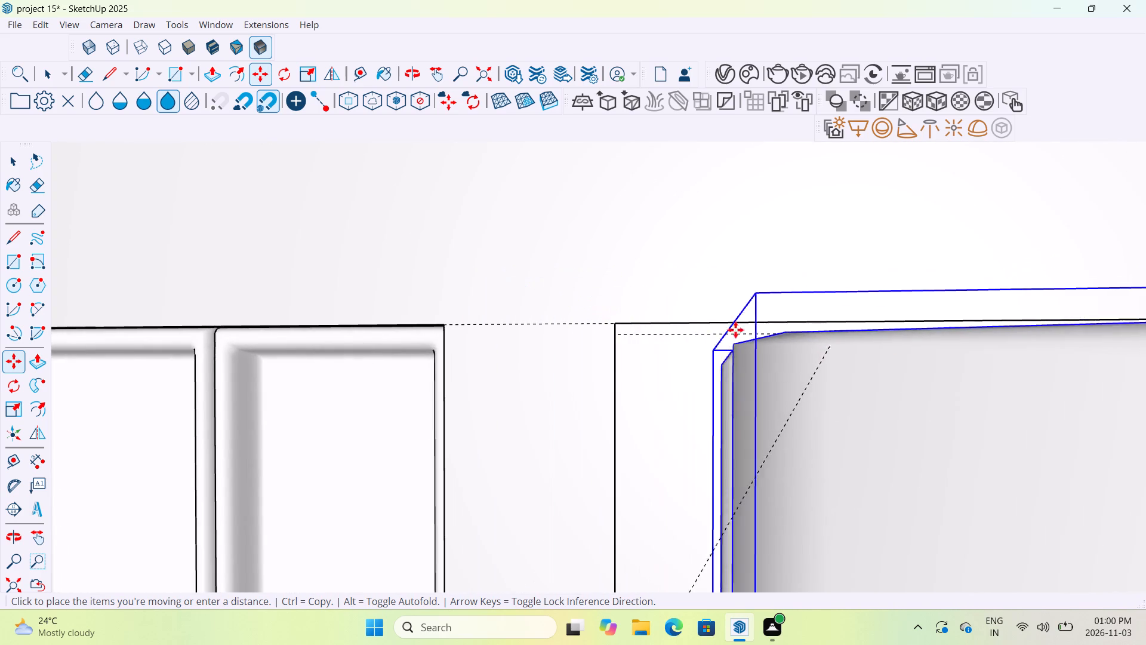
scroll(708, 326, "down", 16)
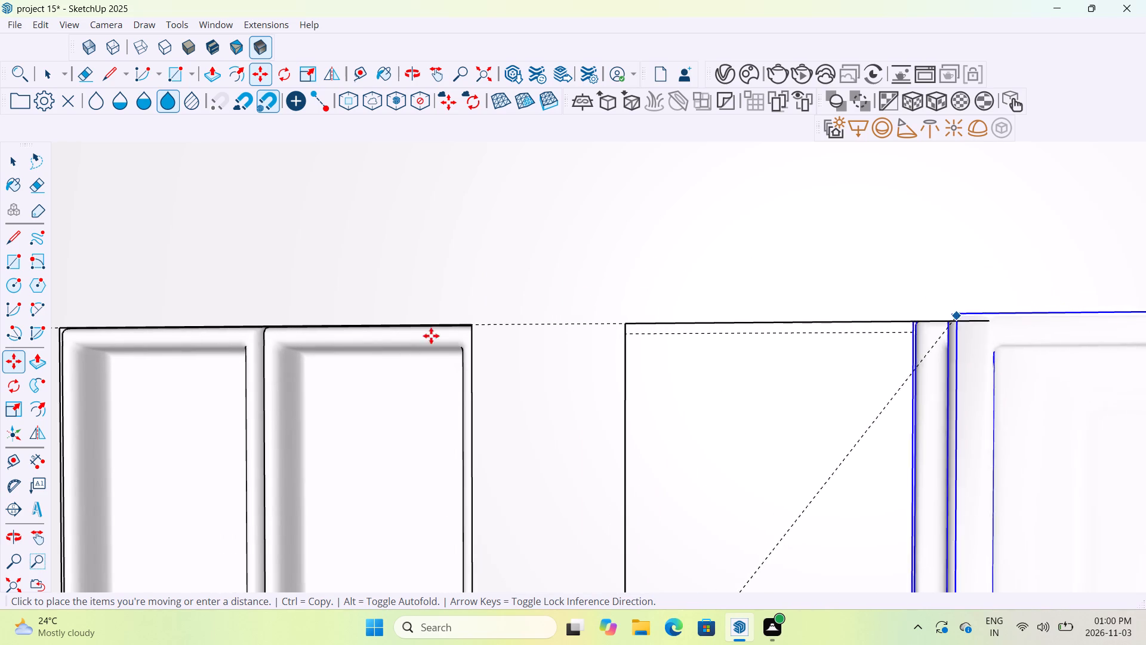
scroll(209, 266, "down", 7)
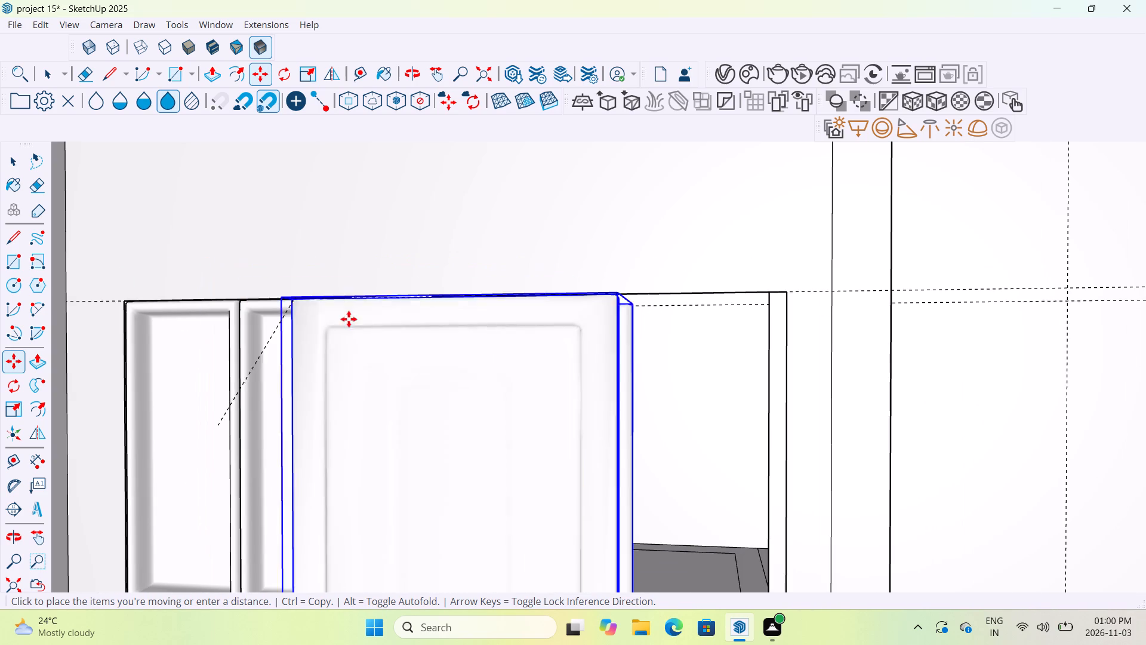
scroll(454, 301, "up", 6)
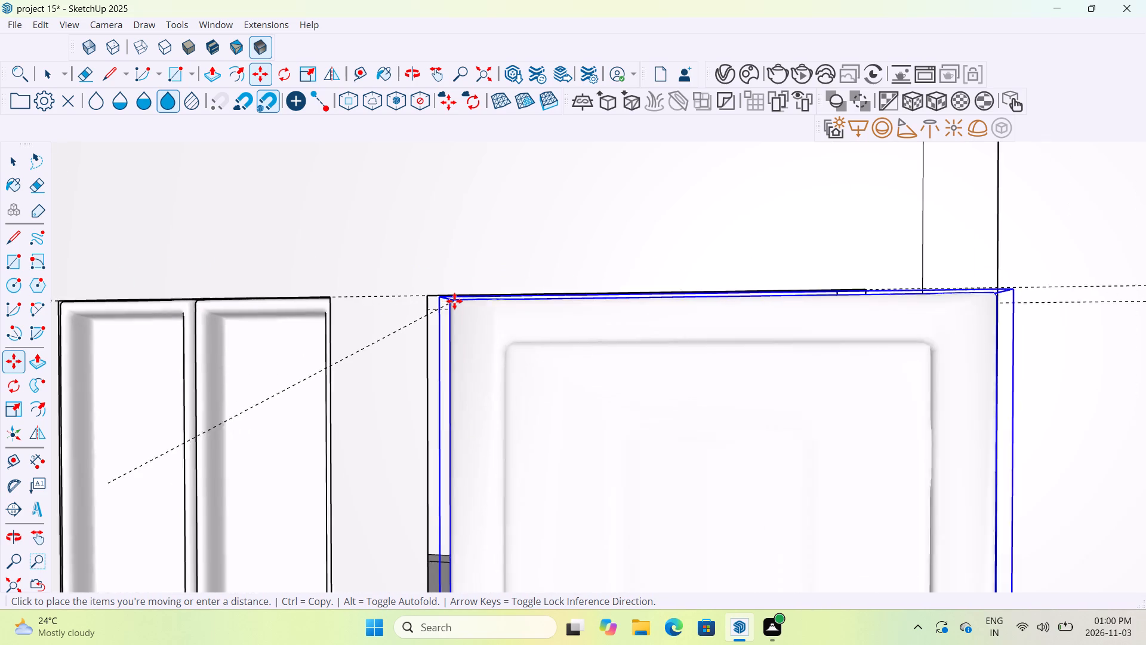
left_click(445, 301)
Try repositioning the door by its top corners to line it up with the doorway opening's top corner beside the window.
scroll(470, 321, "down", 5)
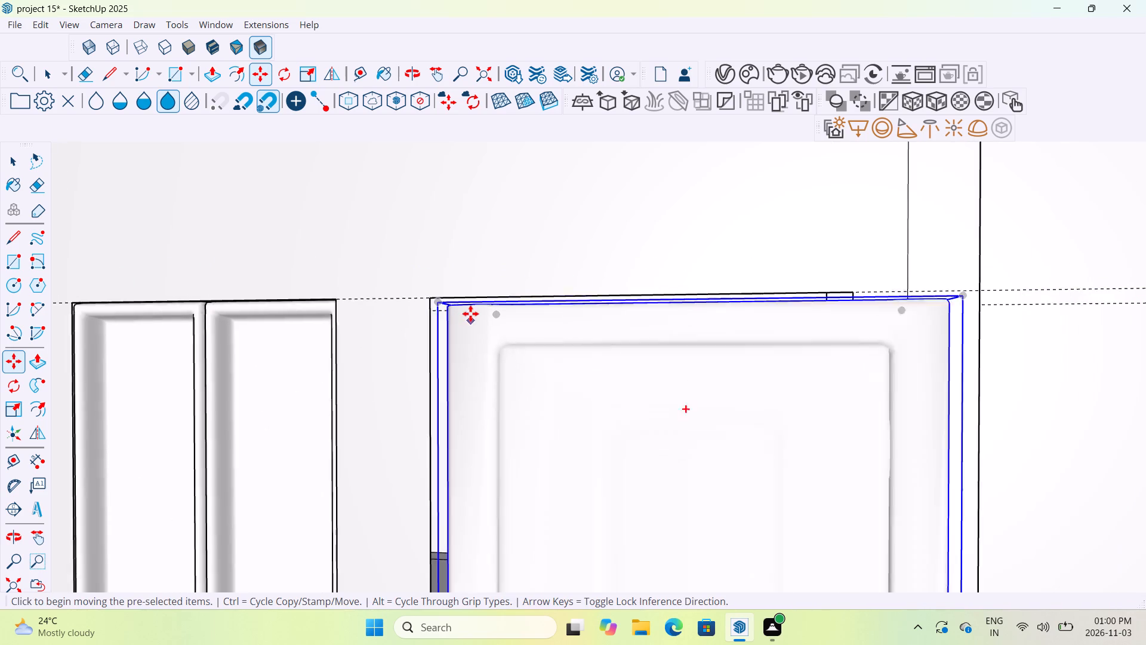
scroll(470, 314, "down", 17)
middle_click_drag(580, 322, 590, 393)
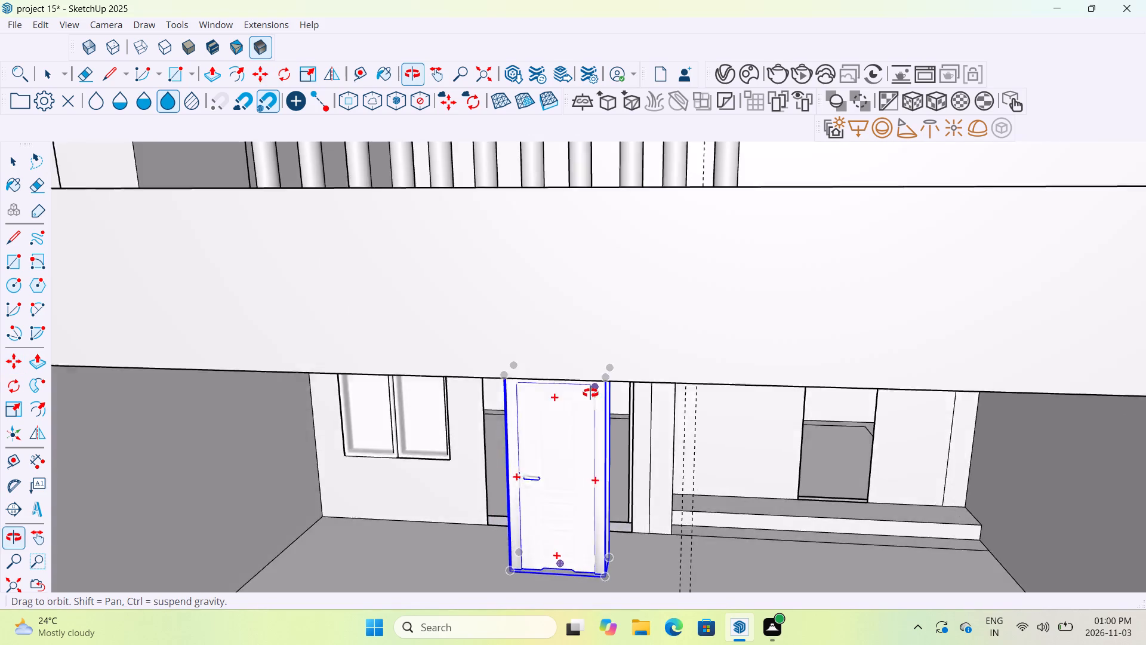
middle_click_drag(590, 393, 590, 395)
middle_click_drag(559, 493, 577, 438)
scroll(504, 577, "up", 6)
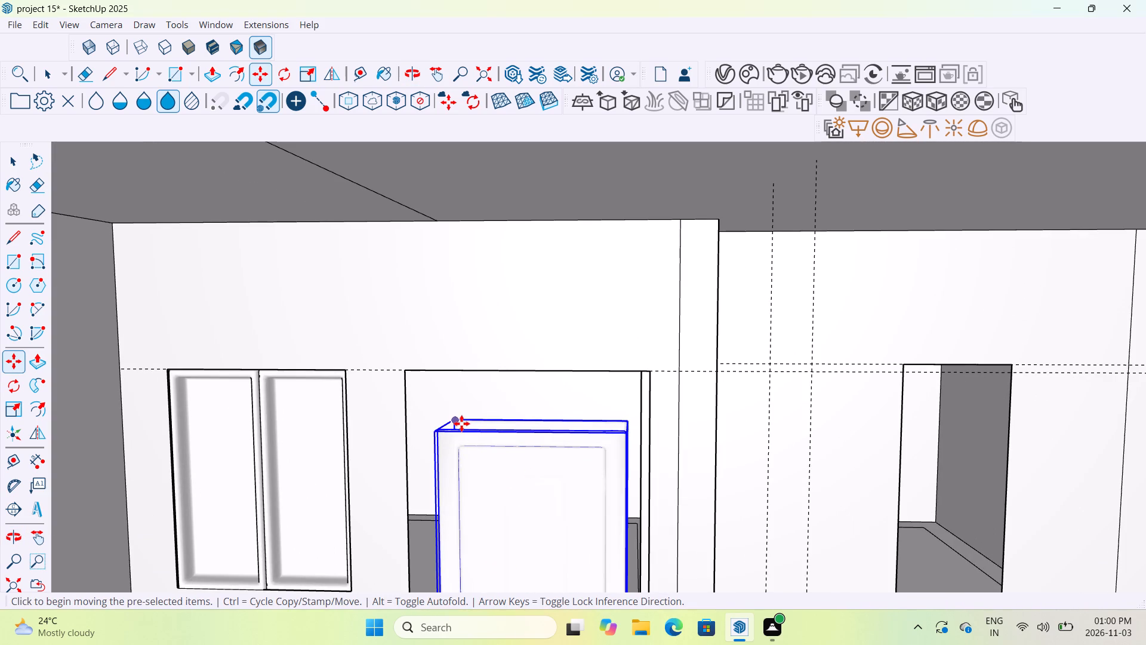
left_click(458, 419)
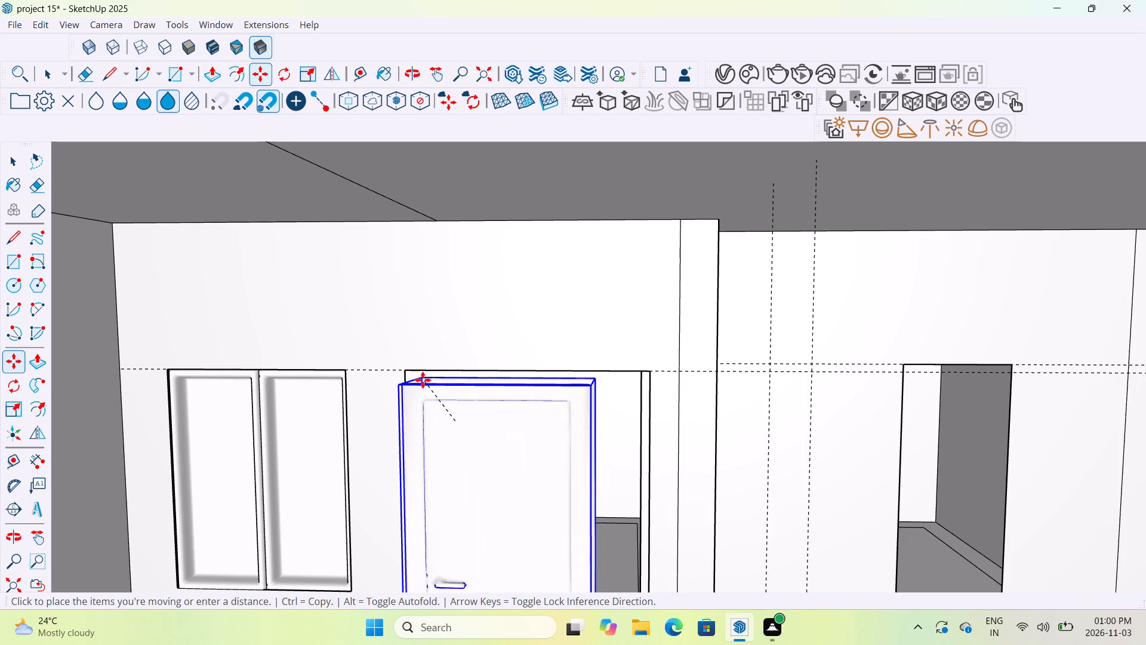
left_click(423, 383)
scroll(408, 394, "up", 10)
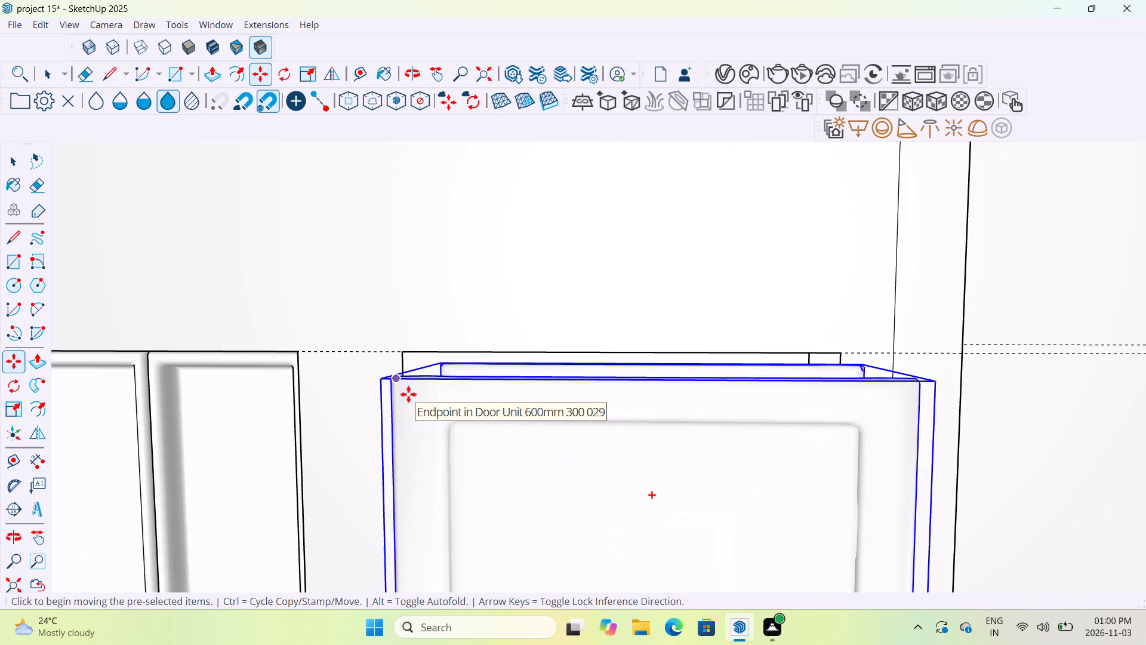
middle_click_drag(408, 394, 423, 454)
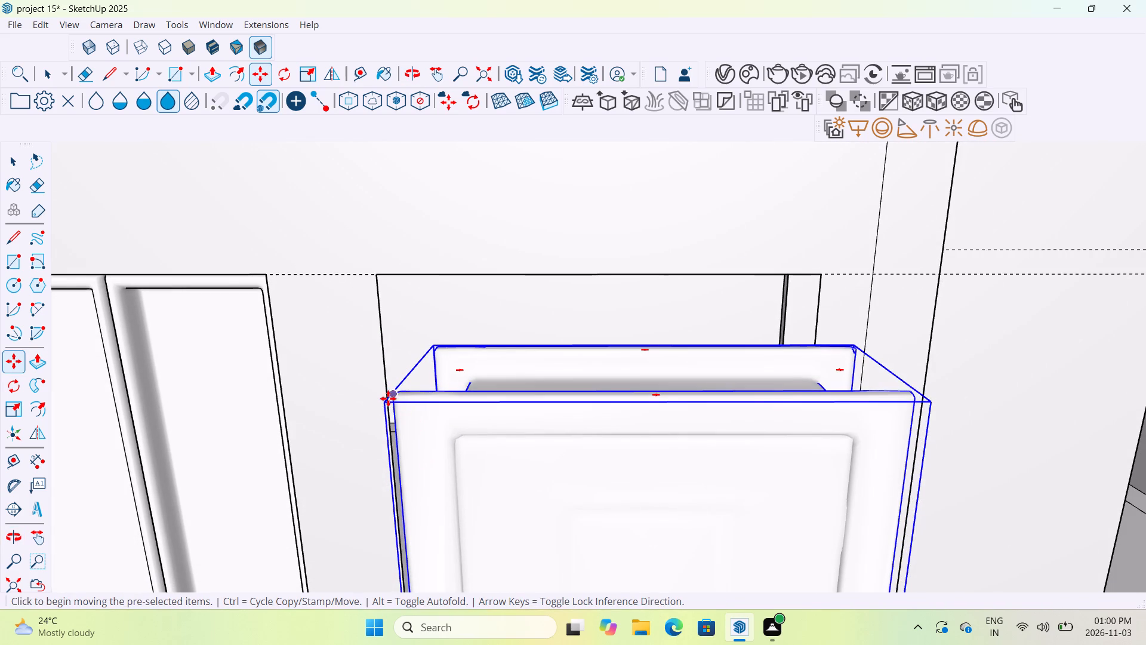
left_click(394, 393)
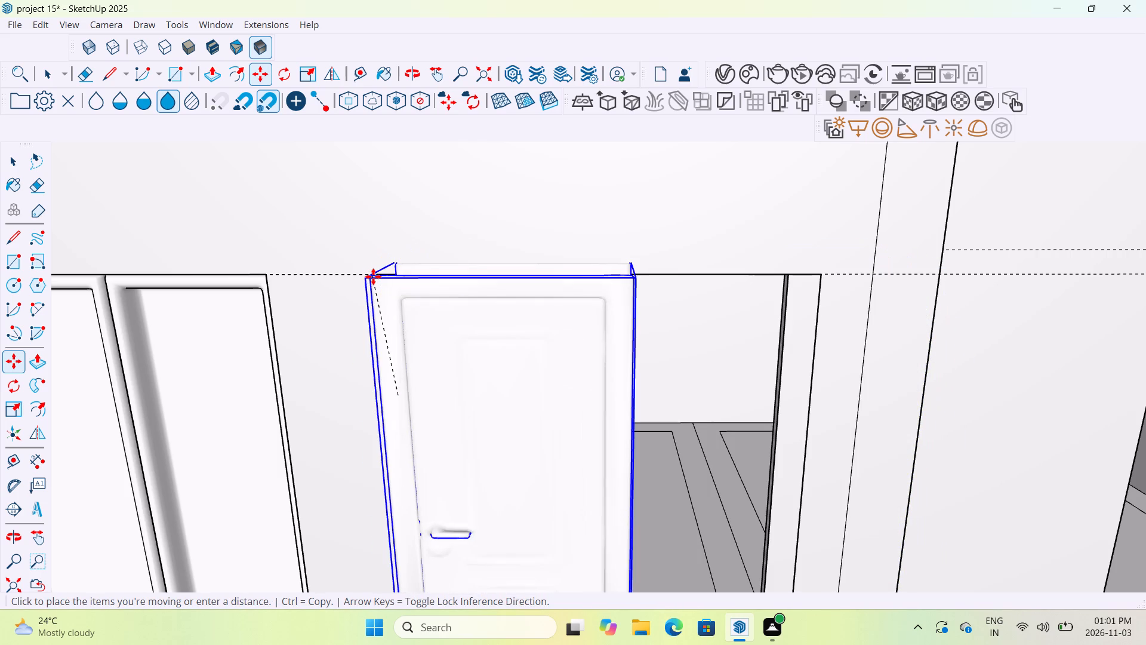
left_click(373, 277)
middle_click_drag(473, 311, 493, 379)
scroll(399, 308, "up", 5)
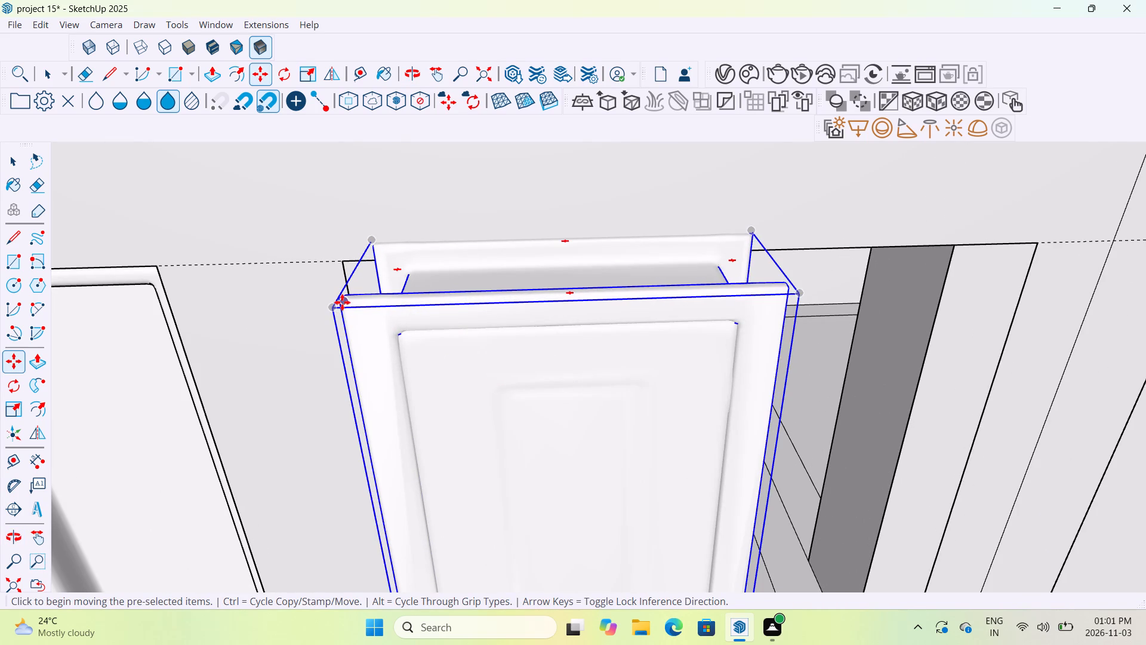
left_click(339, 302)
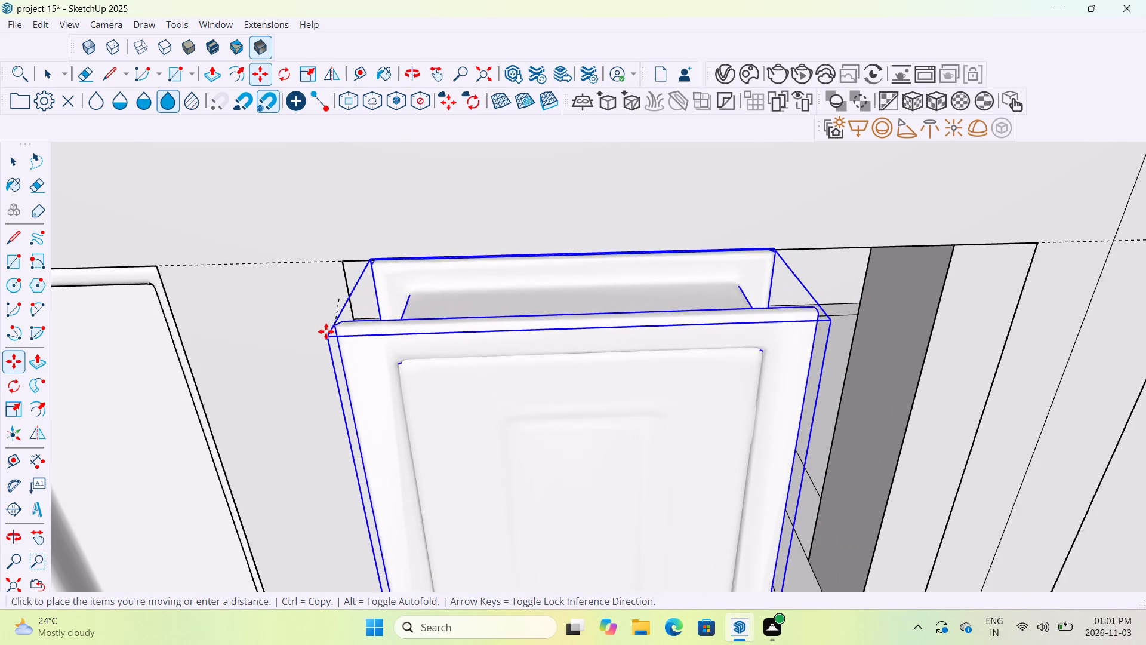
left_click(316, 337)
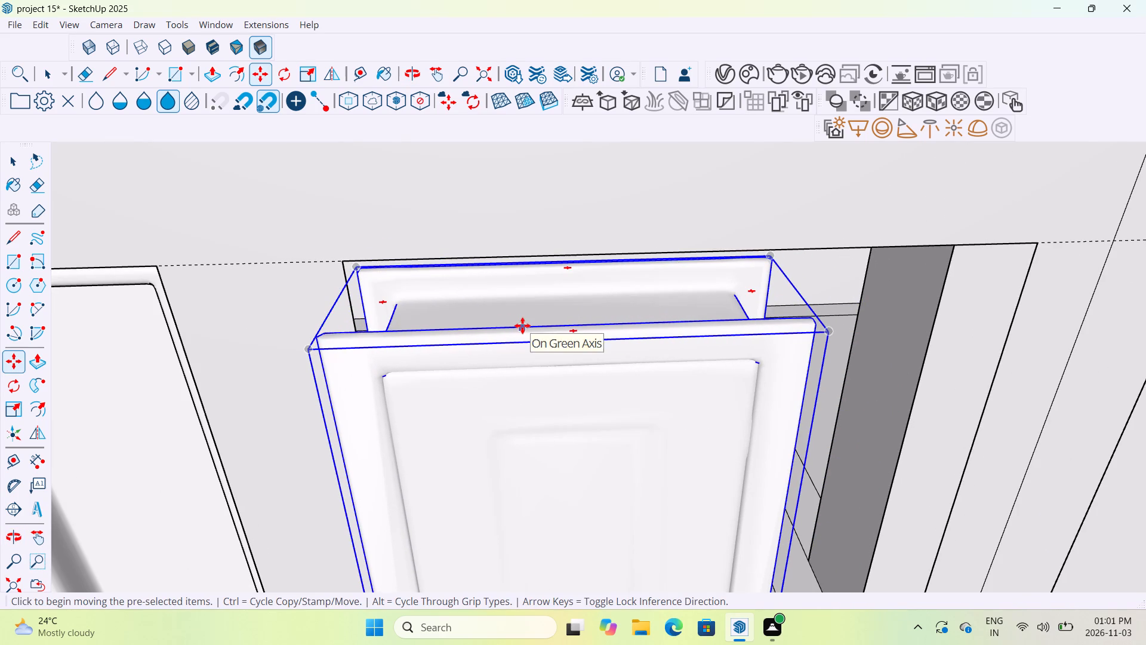
Scale the door's height down slightly further from its top.
key("s")
left_click_drag(567, 294, 569, 342)
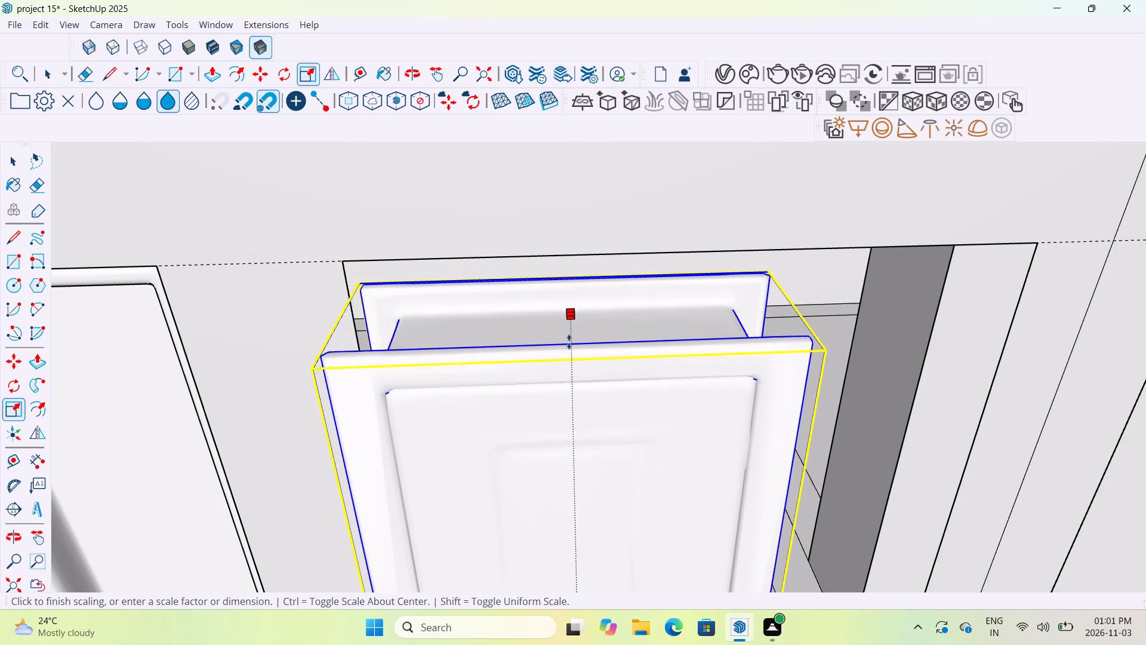
left_click_drag(569, 342, 569, 348)
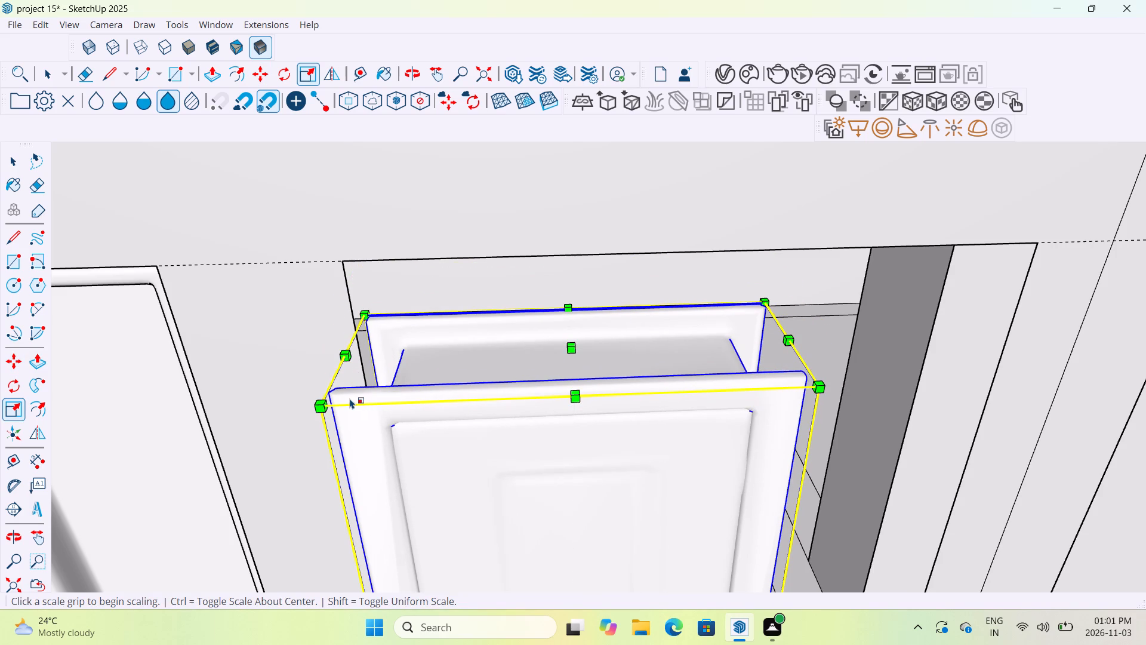
Move the door by its front top corner onto the doorway opening's top corner endpoint beside the window.
key("m")
left_click(328, 391)
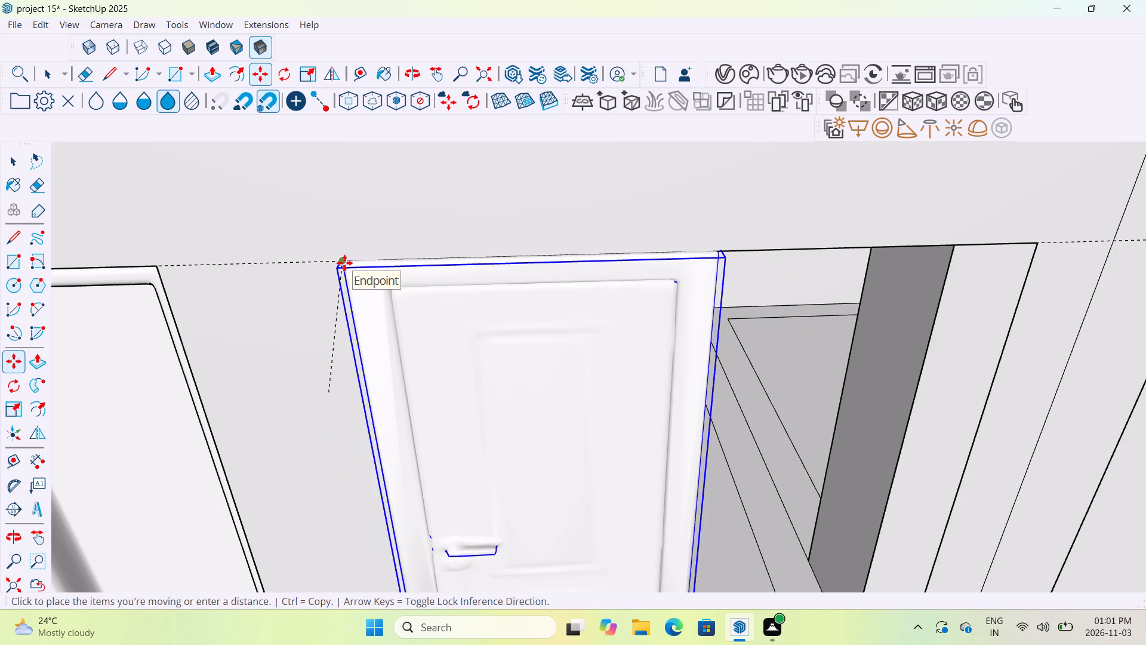
left_click(344, 263)
Examine the placed ground-floor door in the context of the whole house from outside.
scroll(640, 358, "down", 6)
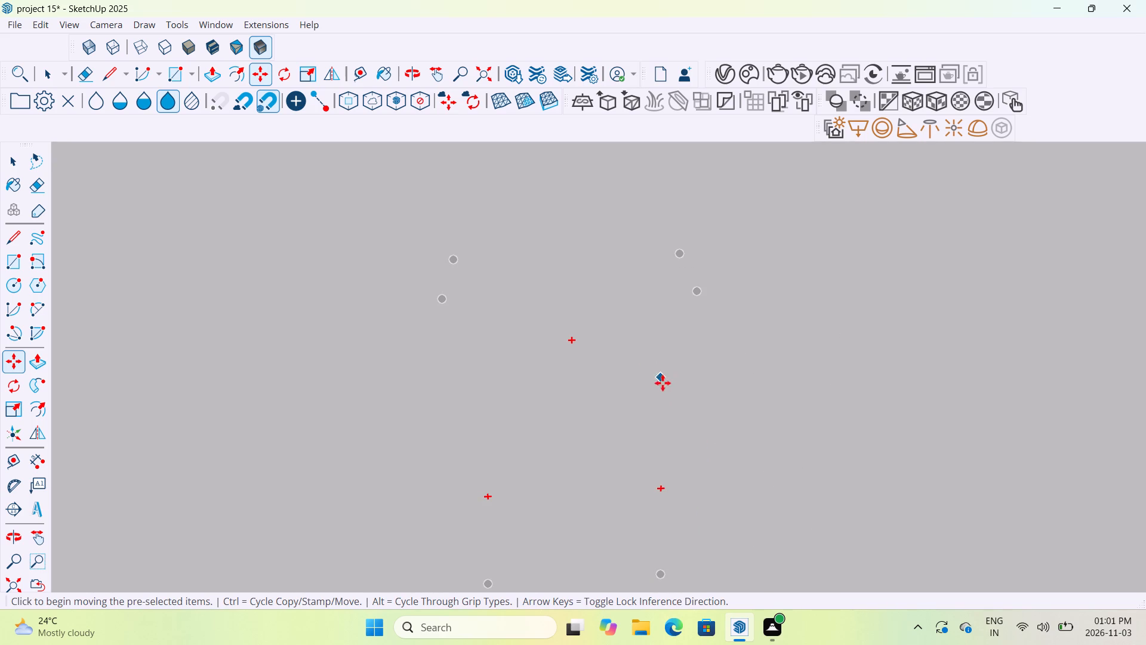
scroll(663, 383, "down", 5)
scroll(814, 453, "down", 20)
scroll(814, 453, "down", 15)
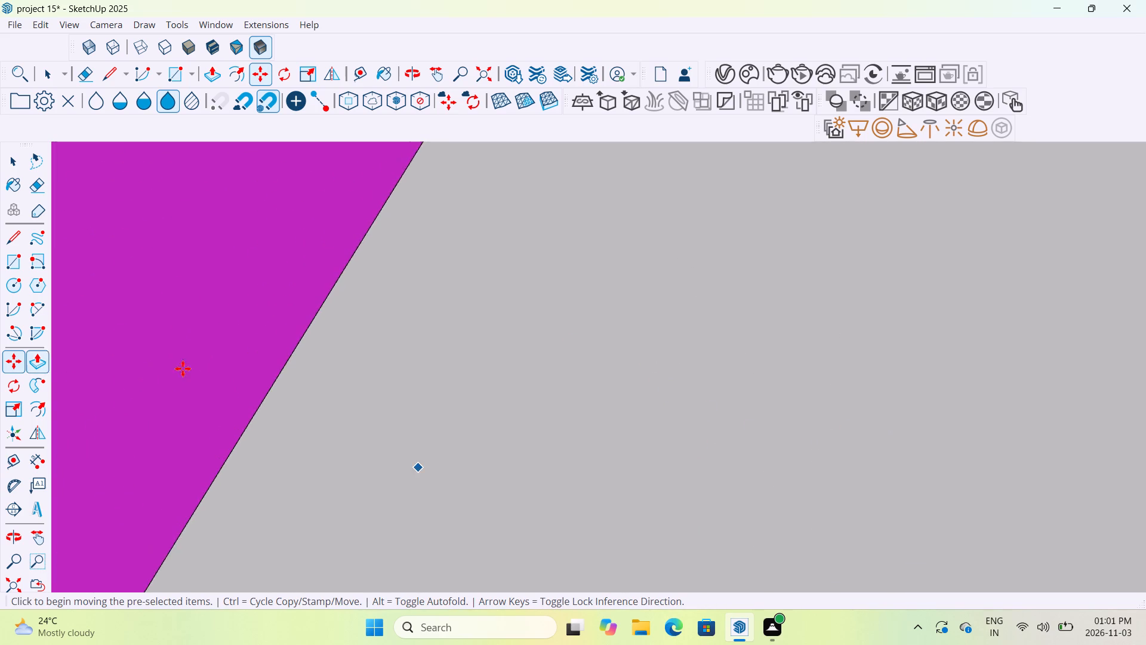
scroll(183, 368, "down", 20)
scroll(183, 368, "down", 20)
scroll(183, 368, "down", 9)
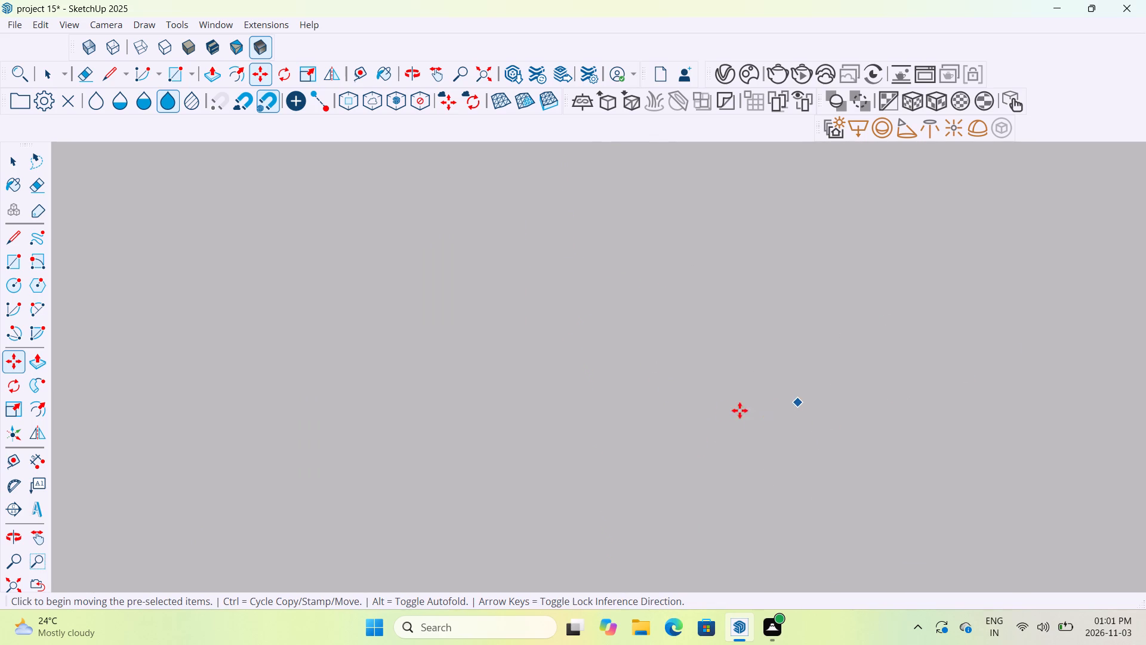
scroll(740, 410, "down", 20)
scroll(740, 410, "down", 20)
scroll(740, 410, "down", 9)
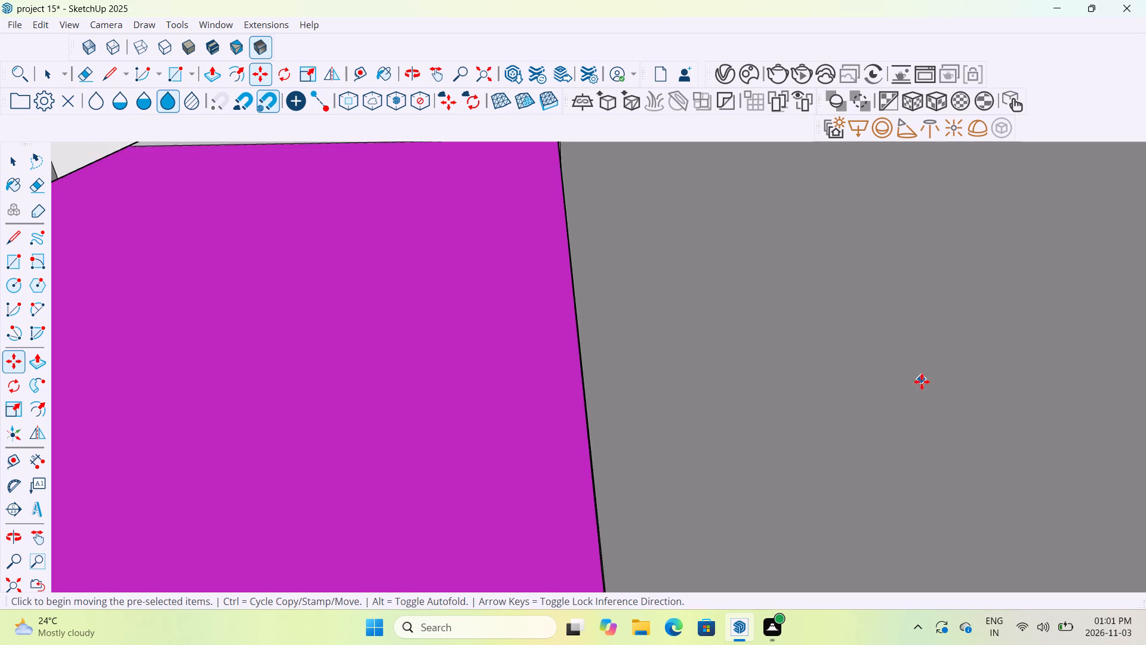
scroll(922, 382, "down", 20)
scroll(922, 382, "down", 20)
scroll(922, 382, "down", 9)
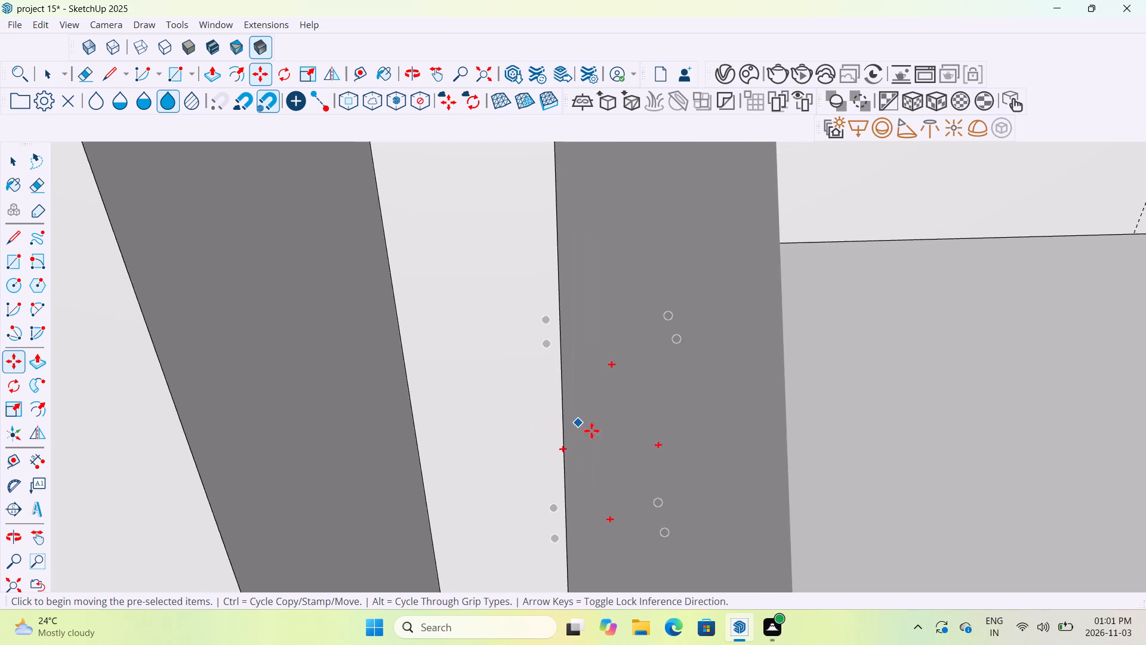
scroll(592, 431, "down", 20)
scroll(592, 431, "down", 20)
scroll(592, 431, "down", 1)
scroll(800, 441, "down", 16)
scroll(777, 405, "down", 8)
scroll(686, 410, "down", 20)
scroll(686, 410, "down", 7)
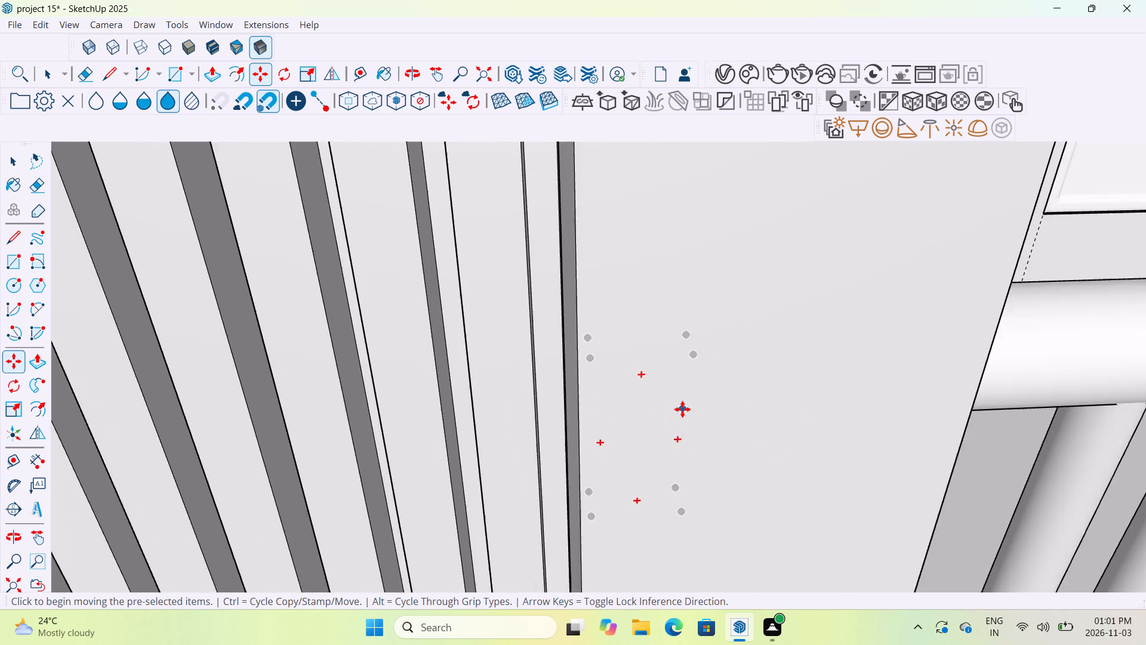
scroll(682, 409, "down", 7)
scroll(868, 492, "down", 16)
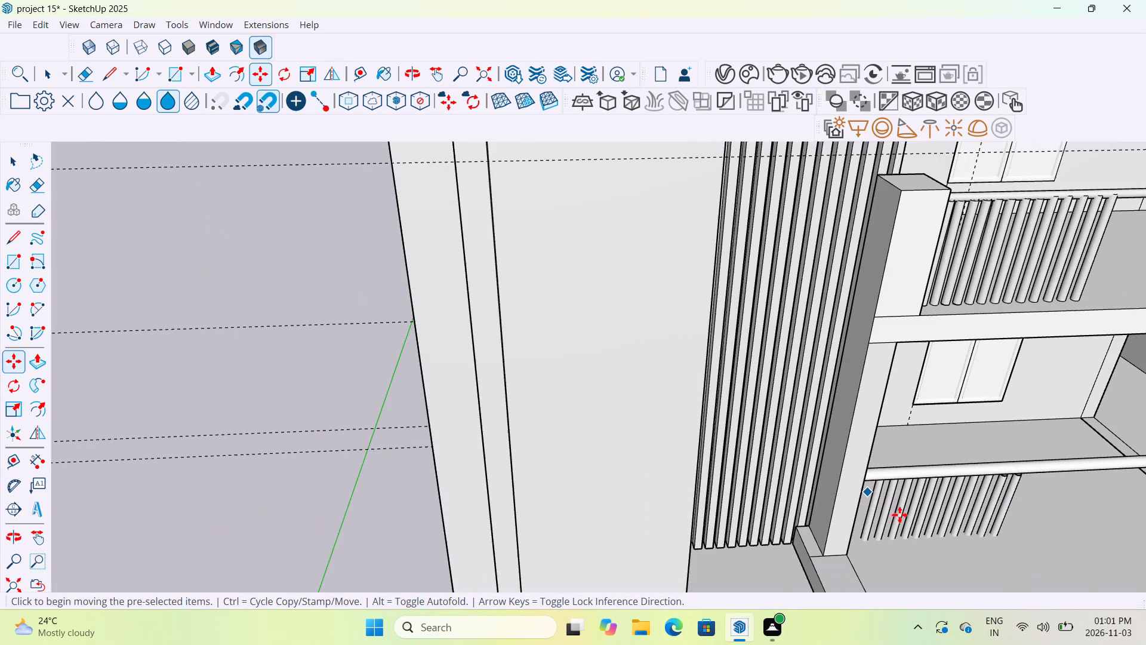
middle_click_drag(1018, 541, 962, 429)
scroll(962, 429, "down", 8)
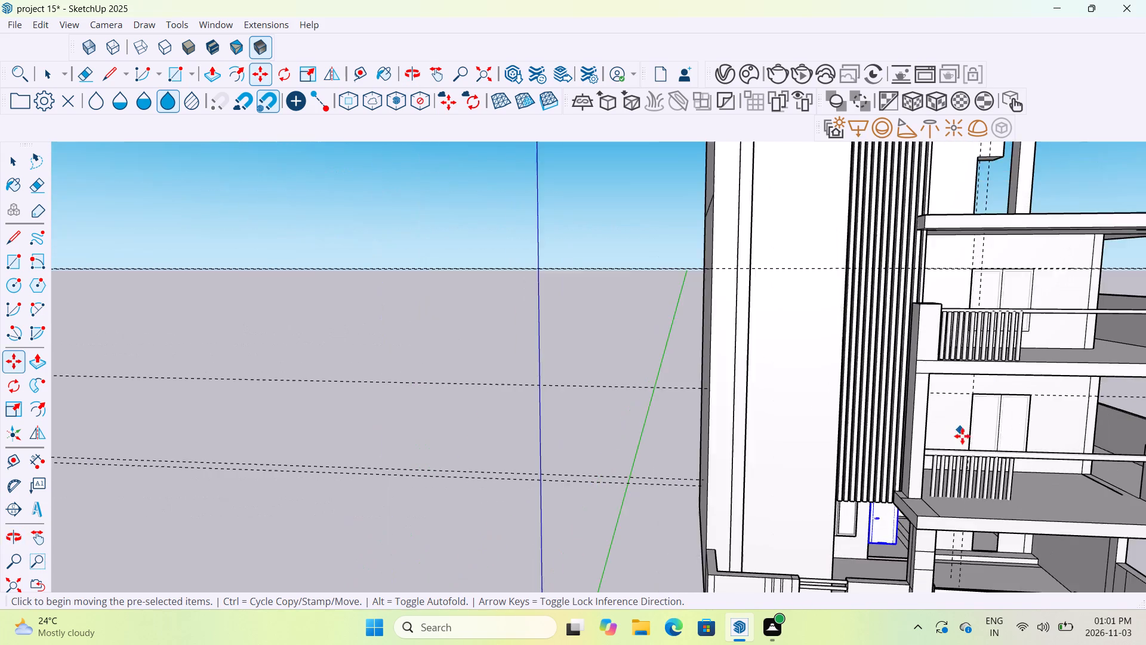
Scale the ground-floor door up uniformly from its lower corner away from the window, bringing its bottom closer to the floor.
scroll(965, 443, "down", 4)
scroll(982, 542, "up", 15)
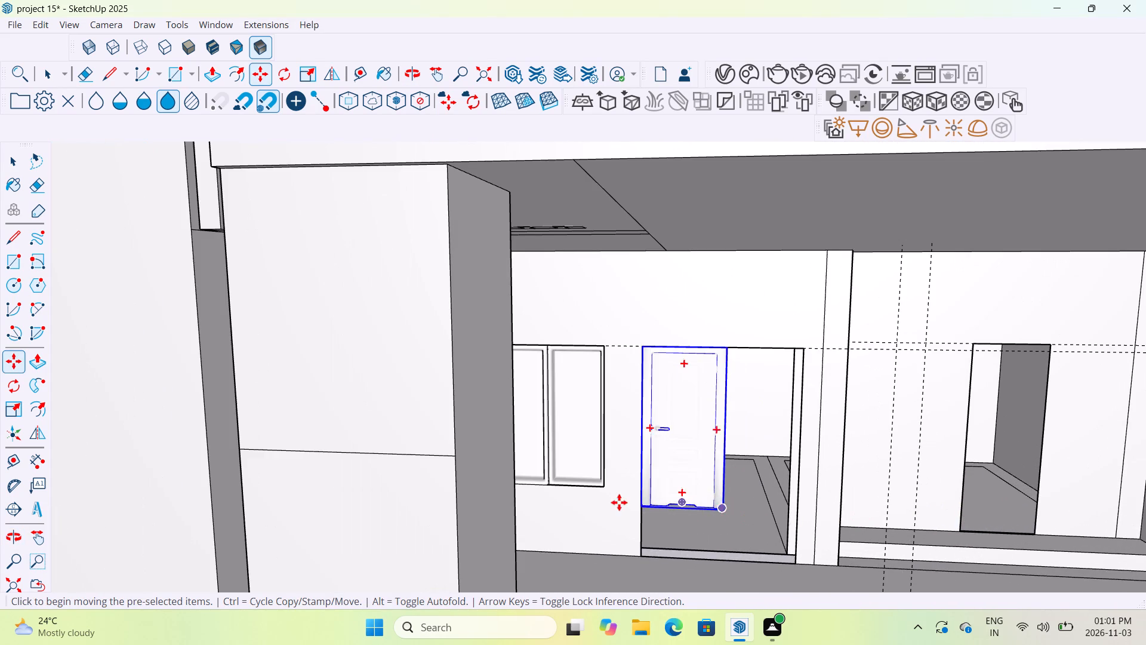
scroll(634, 490, "up", 5)
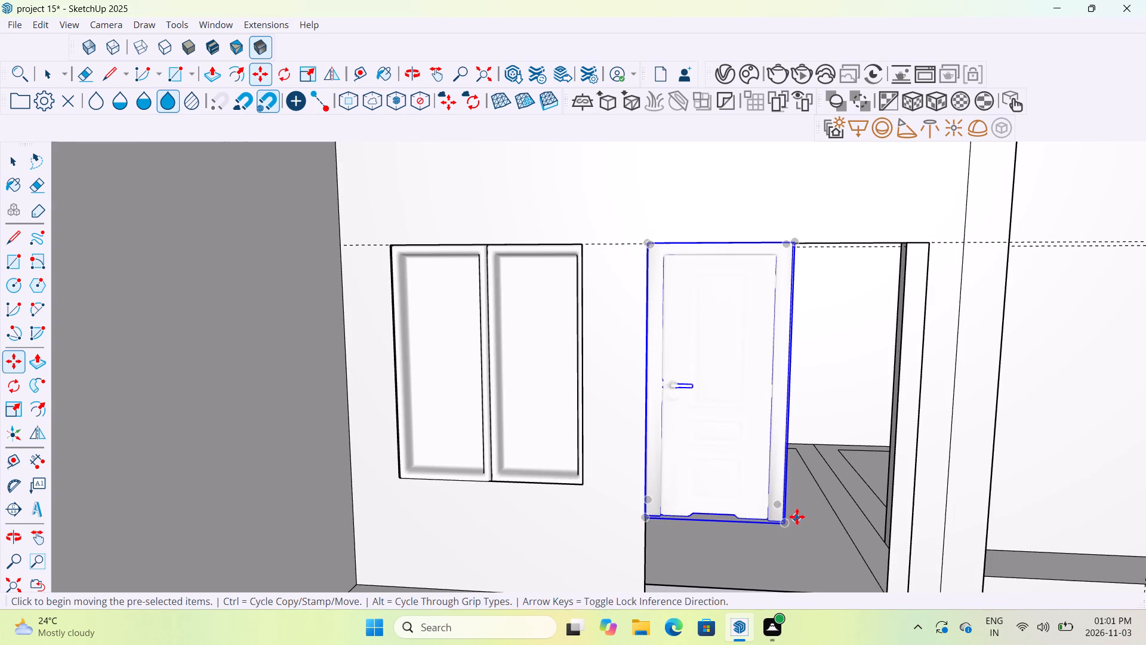
key("s")
left_click_drag(789, 526, 830, 554)
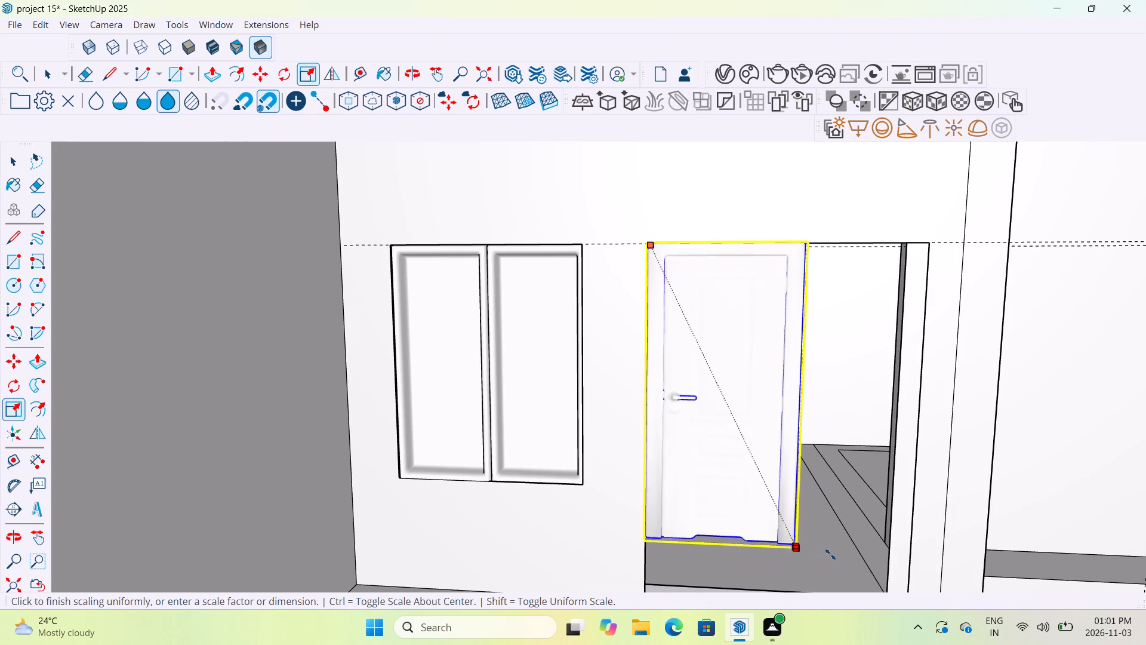
left_click_drag(830, 554, 869, 576)
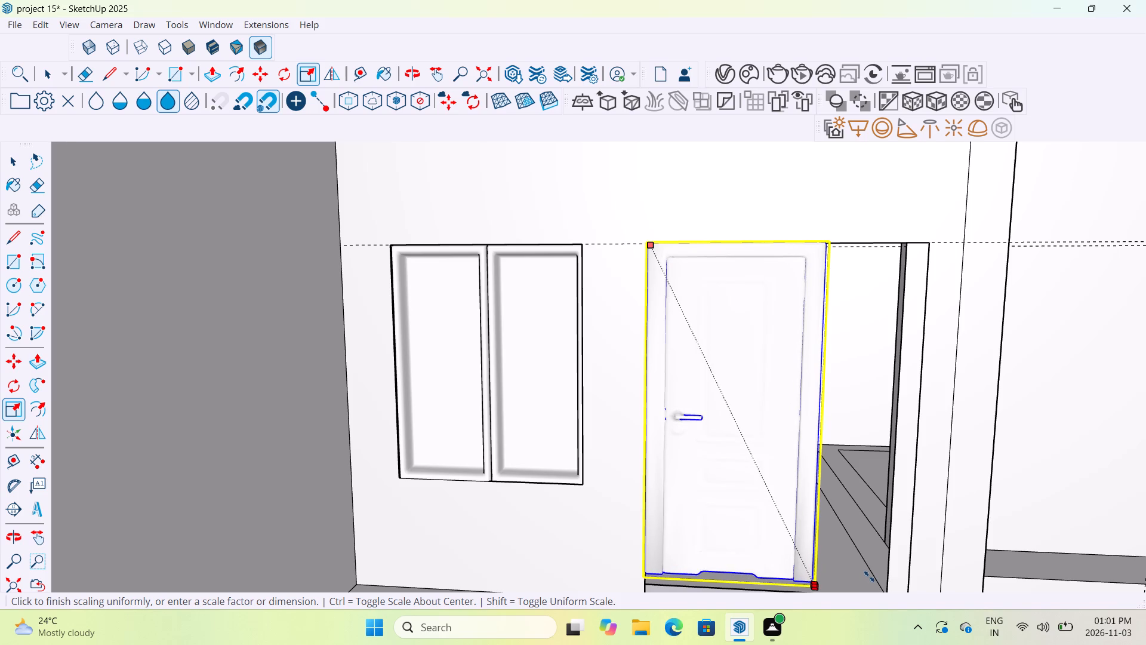
left_click_drag(869, 576, 872, 582)
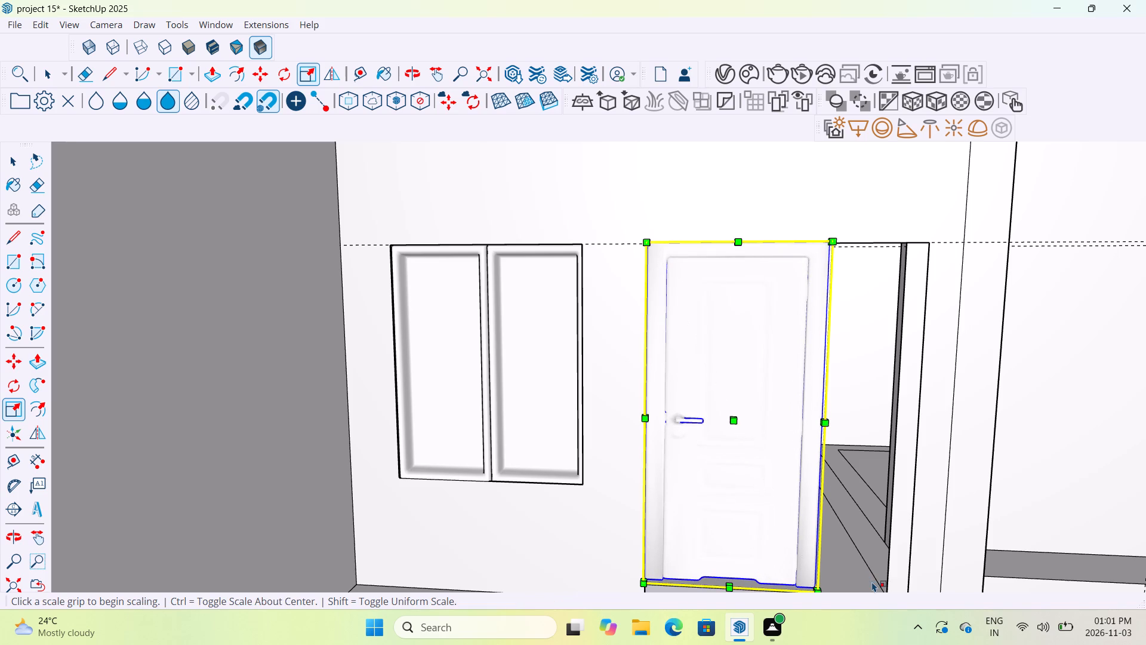
Widen the door from its side away from the window, stretching it nearly to the doorway's far jamb.
scroll(872, 582, "down", 4)
scroll(742, 546, "up", 6)
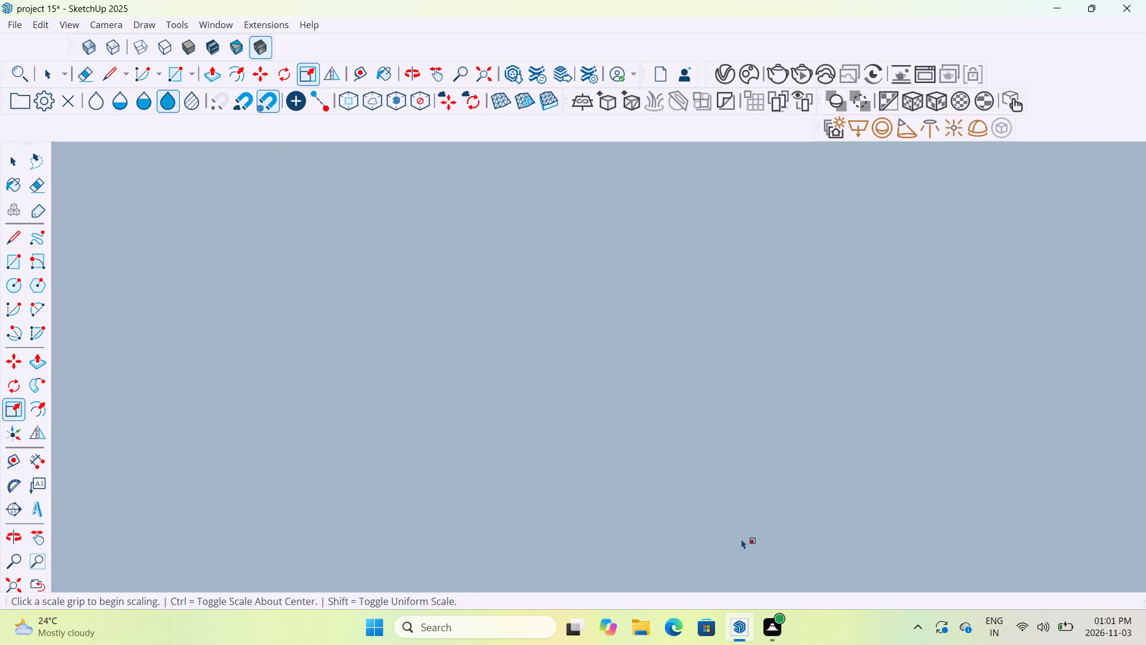
scroll(741, 539, "up", 2)
scroll(741, 539, "down", 18)
scroll(691, 438, "up", 1)
scroll(686, 431, "down", 18)
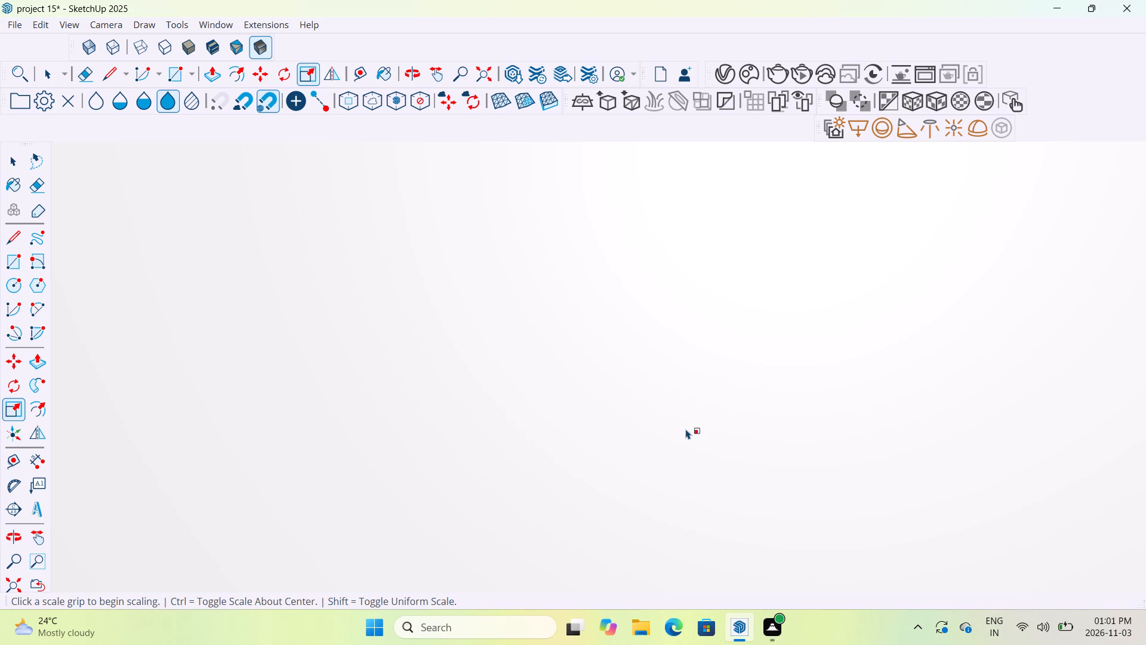
scroll(686, 429, "down", 20)
scroll(686, 429, "down", 12)
scroll(811, 478, "up", 2)
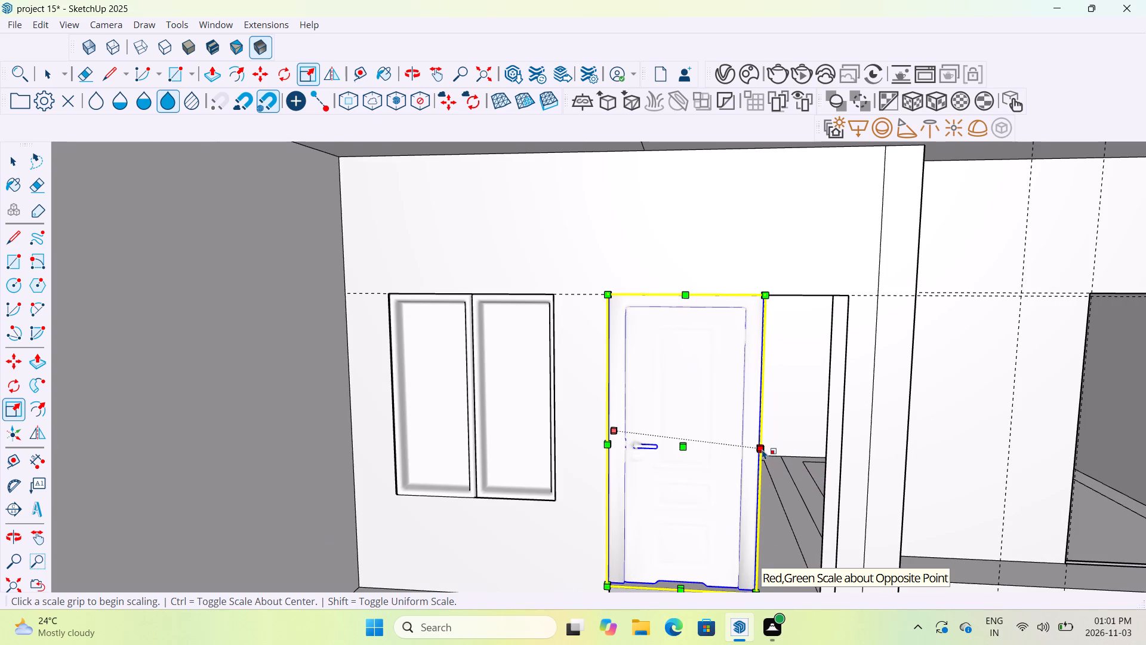
left_click_drag(762, 449, 826, 449)
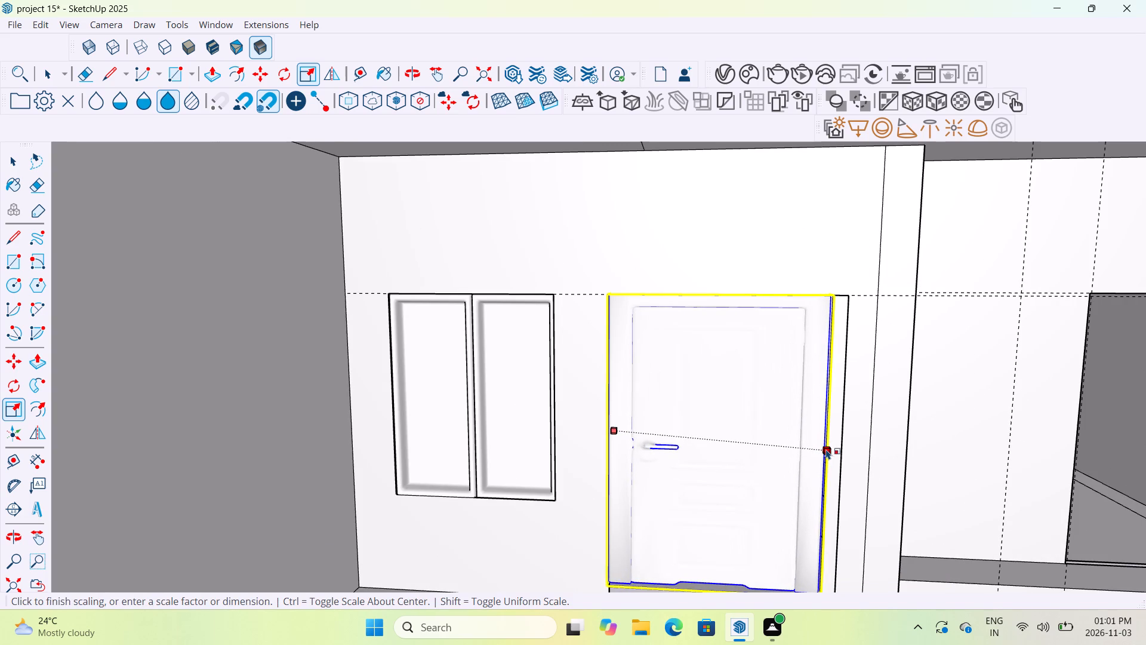
left_click_drag(826, 449, 825, 480)
Move the door by its bottom corner nearest the window onto the doorway opening's bottom corner at floor level.
middle_click_drag(800, 486, 800, 512)
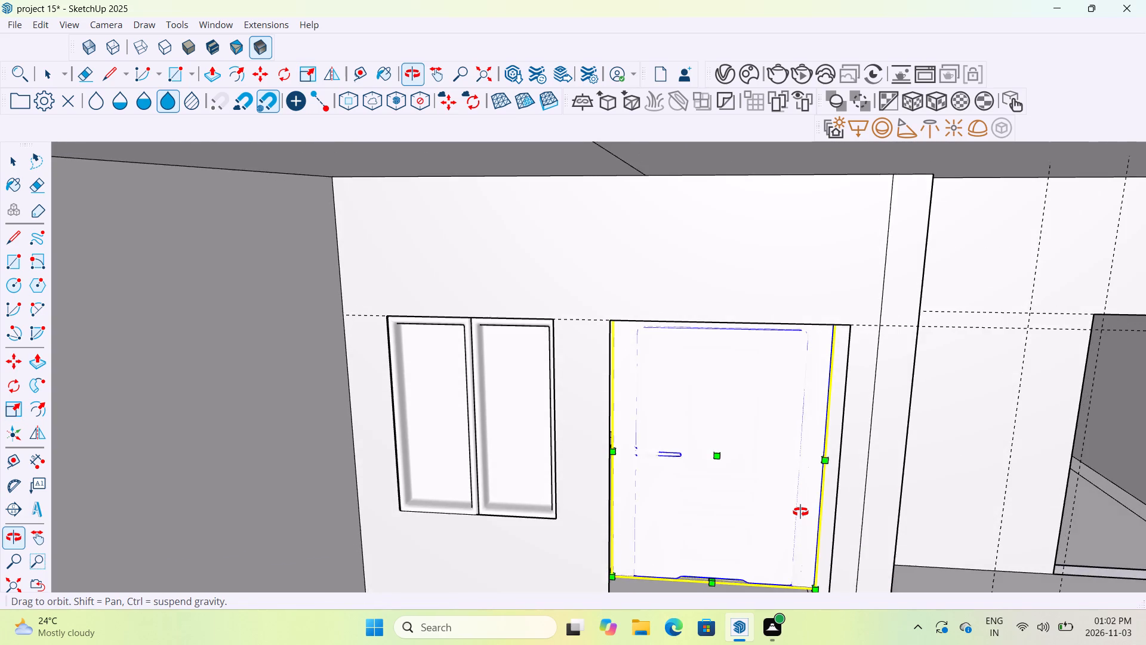
middle_click_drag(800, 512, 788, 414)
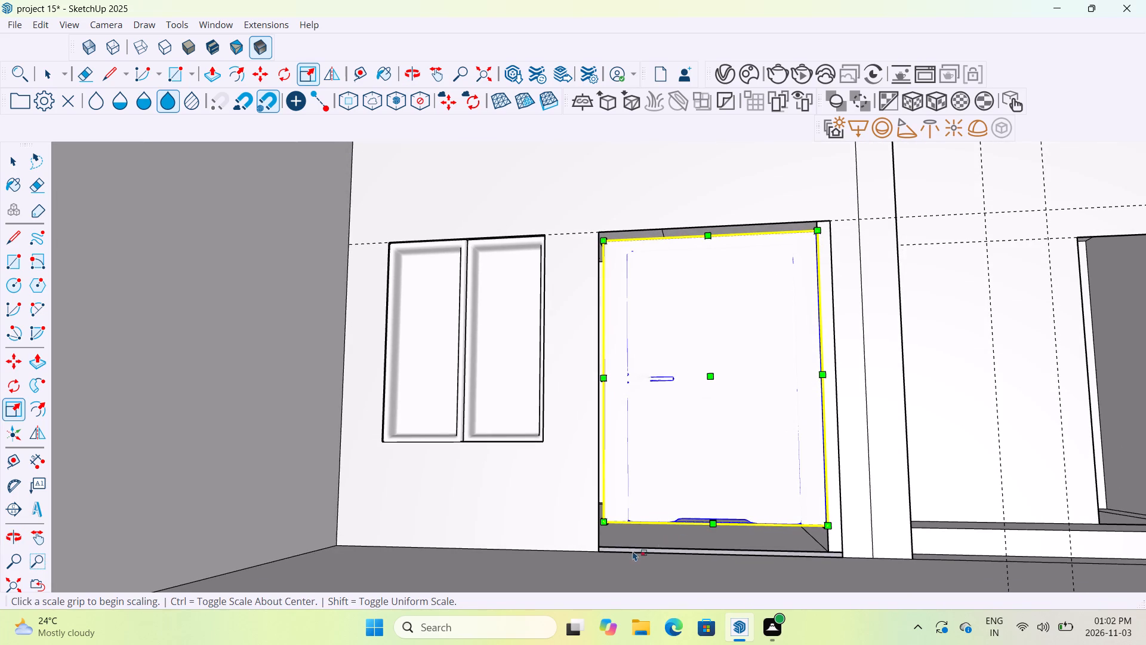
scroll(627, 550, "up", 8)
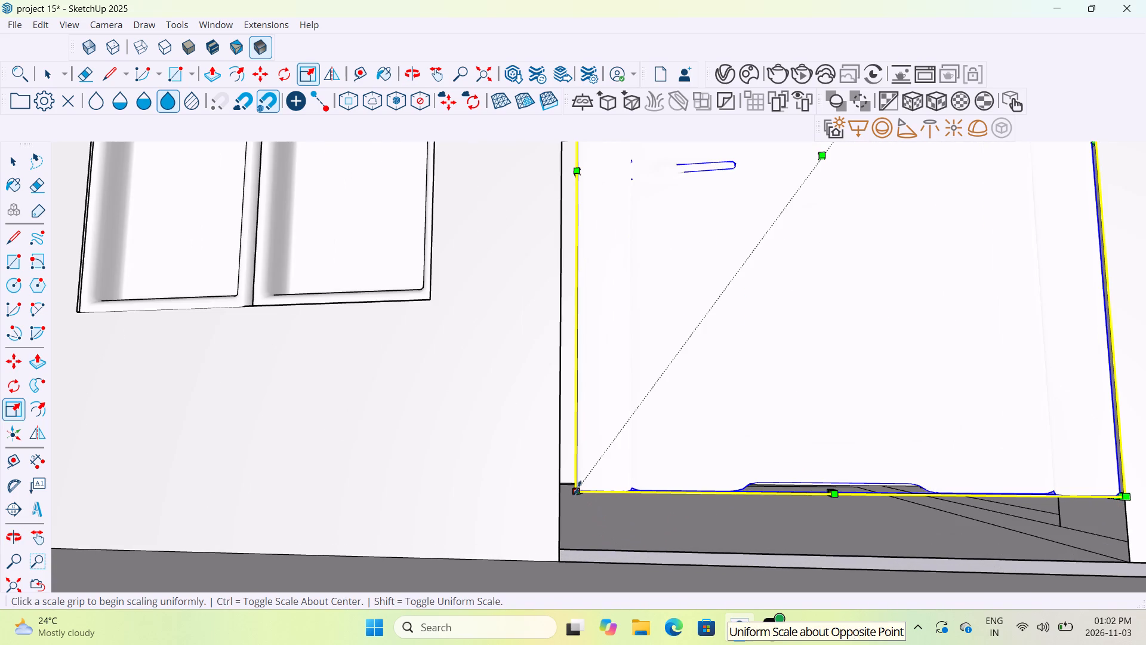
key("m")
scroll(575, 489, "up", 13)
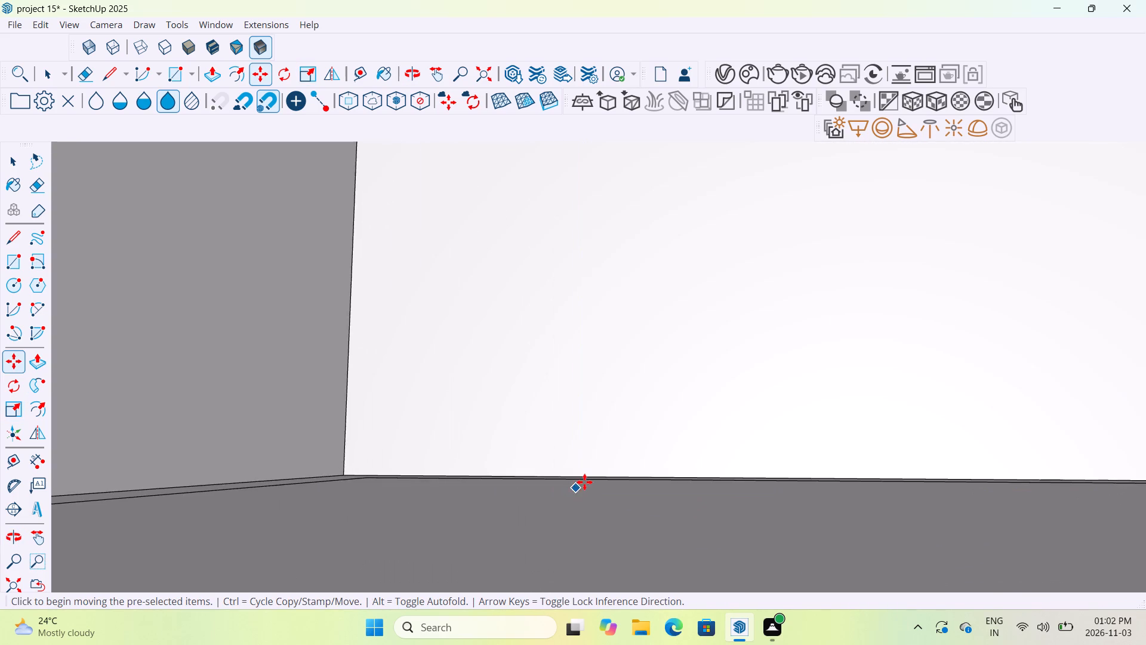
scroll(585, 482, "down", 5)
left_click(605, 469)
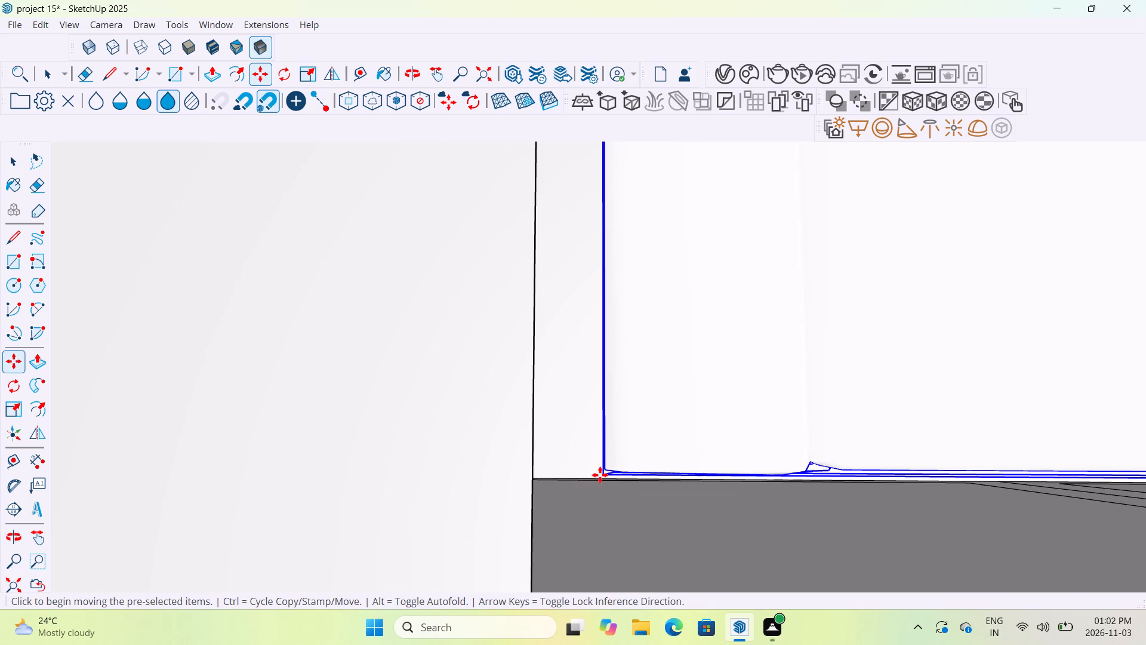
scroll(575, 540, "down", 6)
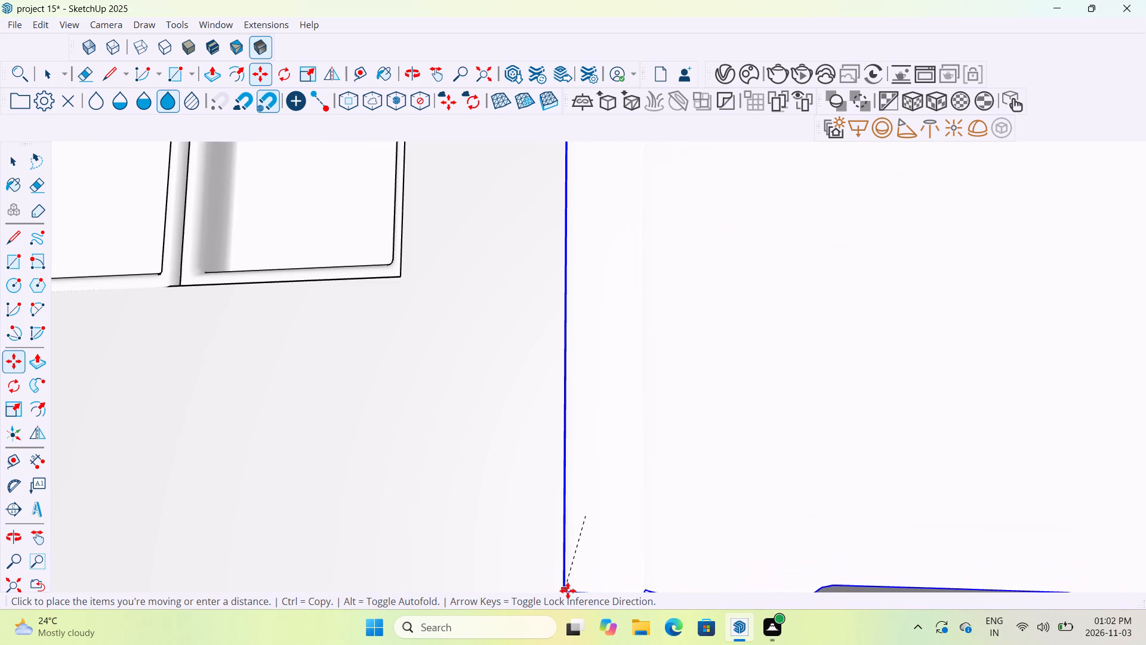
scroll(568, 591, "down", 16)
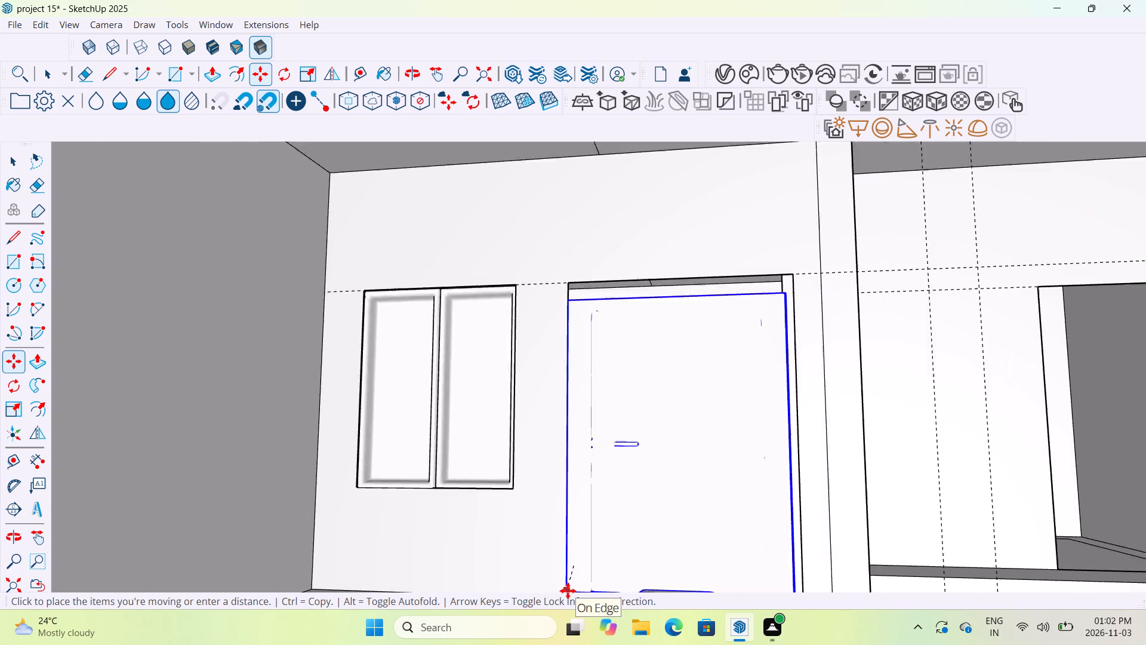
middle_click_drag(599, 523, 599, 472)
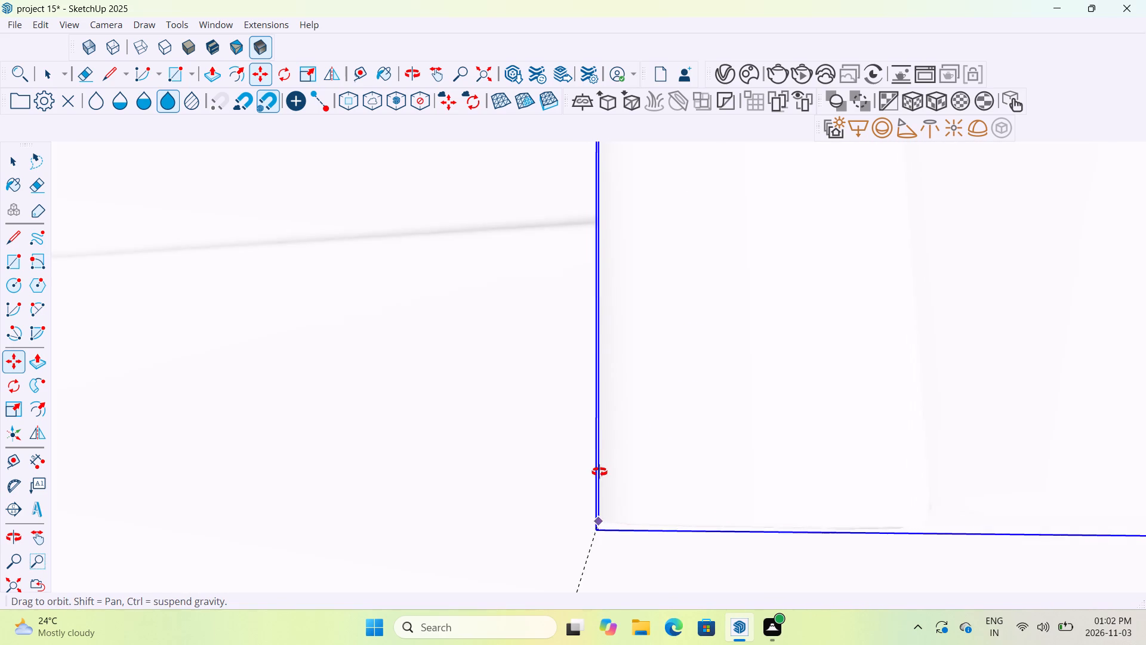
middle_click_drag(599, 472, 600, 462)
scroll(600, 462, "down", 7)
scroll(618, 477, "down", 14)
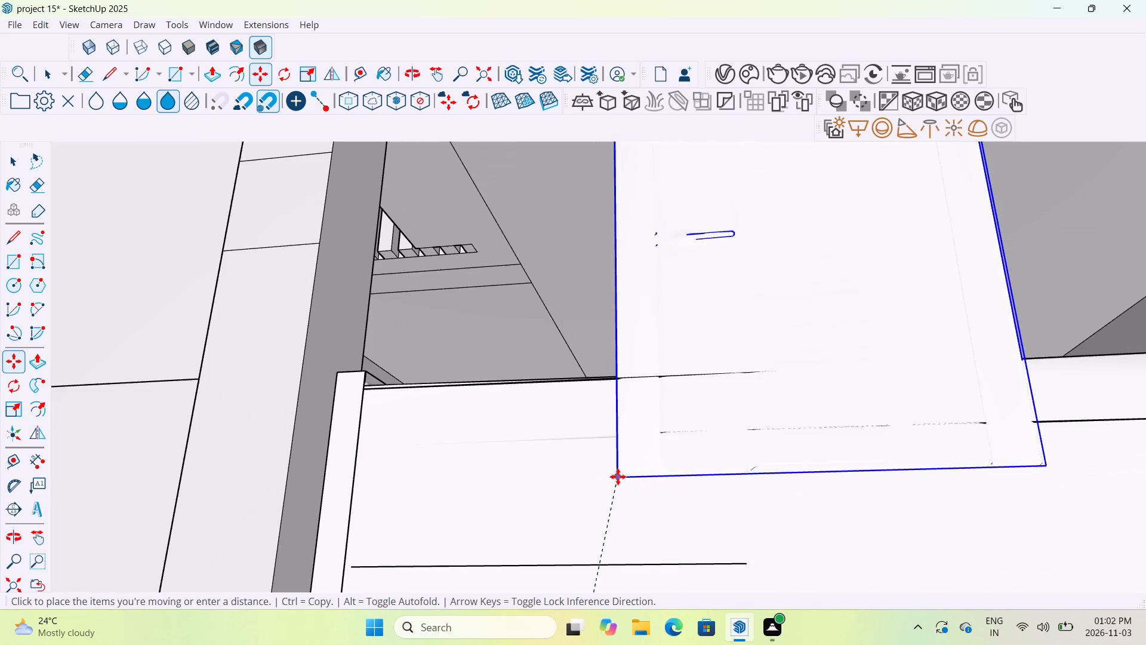
middle_click_drag(624, 345, 630, 494)
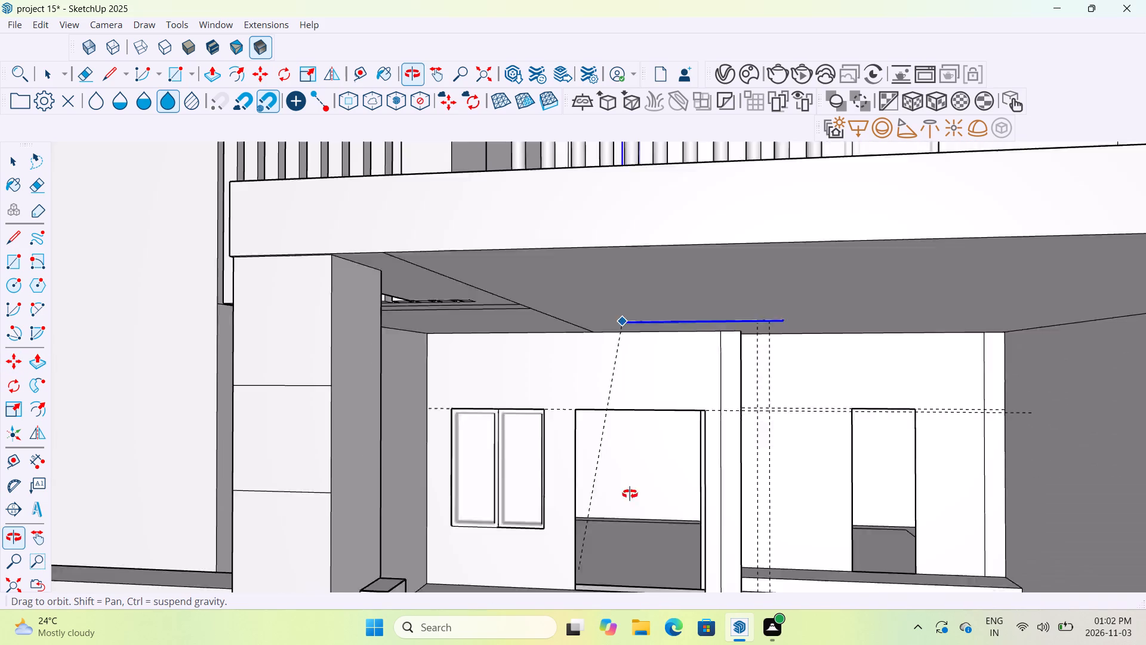
middle_click_drag(630, 494, 630, 501)
scroll(580, 531, "up", 10)
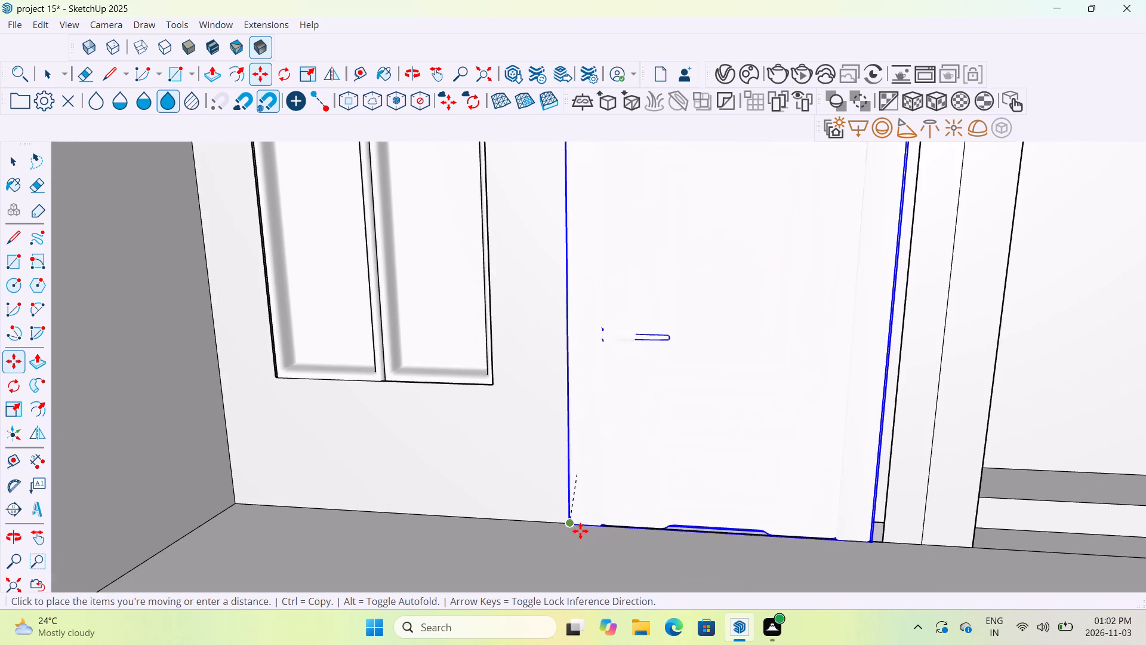
left_click(572, 526)
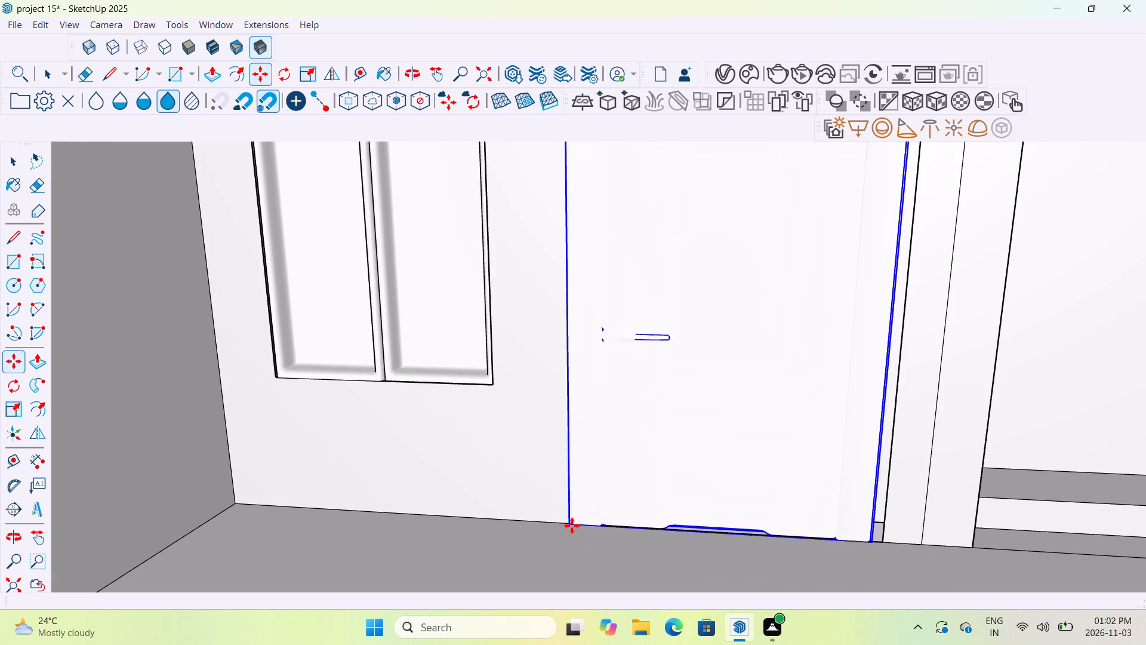
Scale the door's height up from its top centre to meet the top edge of the doorway opening.
scroll(685, 508, "down", 6)
scroll(711, 311, "up", 3)
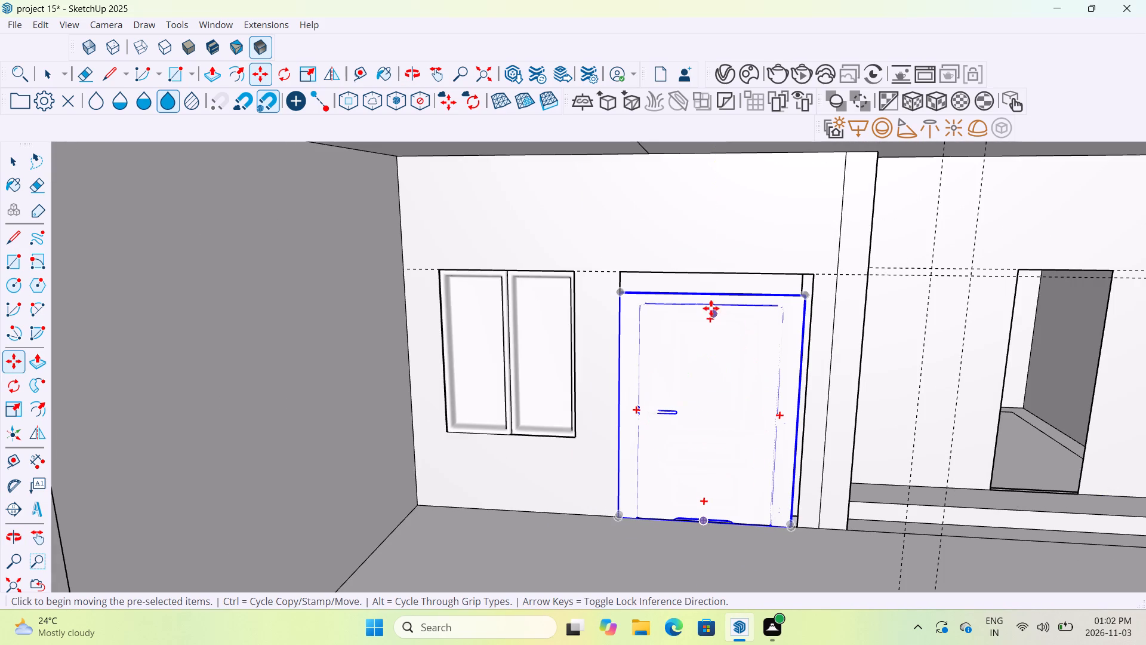
scroll(711, 308, "up", 7)
key("s")
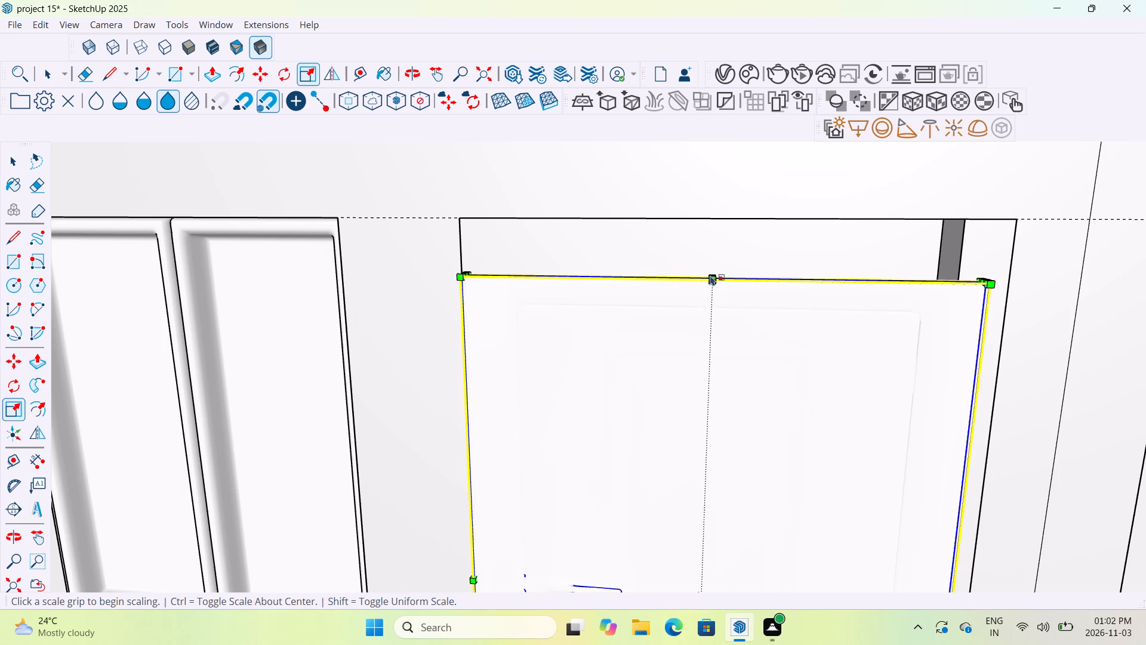
middle_click_drag(714, 267, 714, 282)
scroll(713, 328, "up", 4)
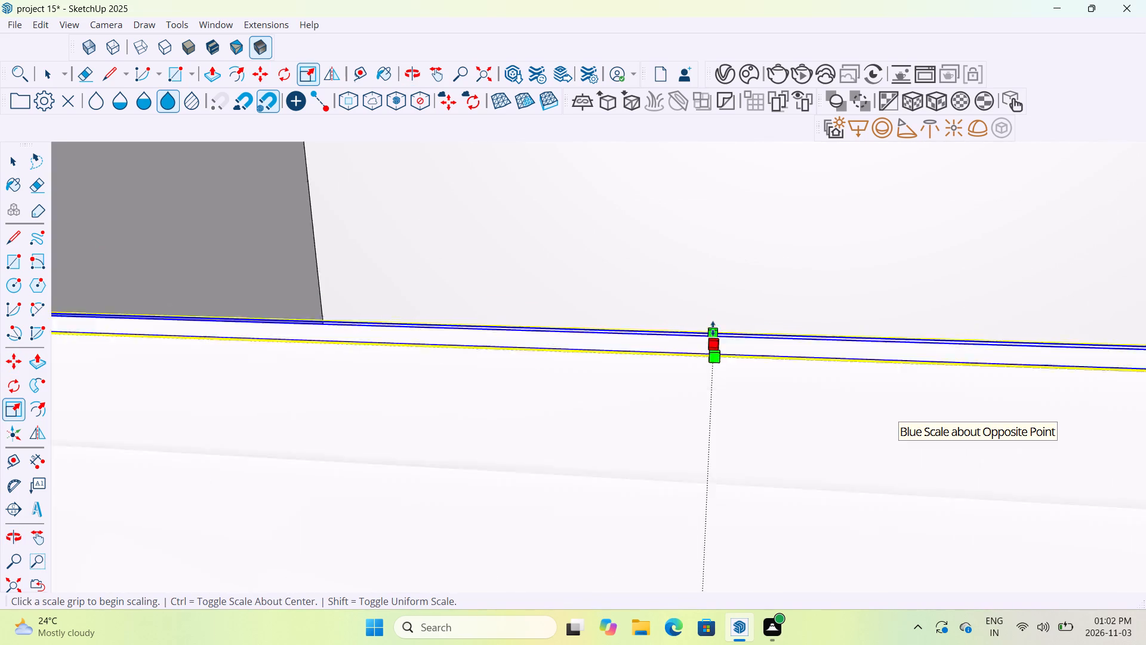
scroll(713, 328, "up", 2)
scroll(713, 328, "down", 4)
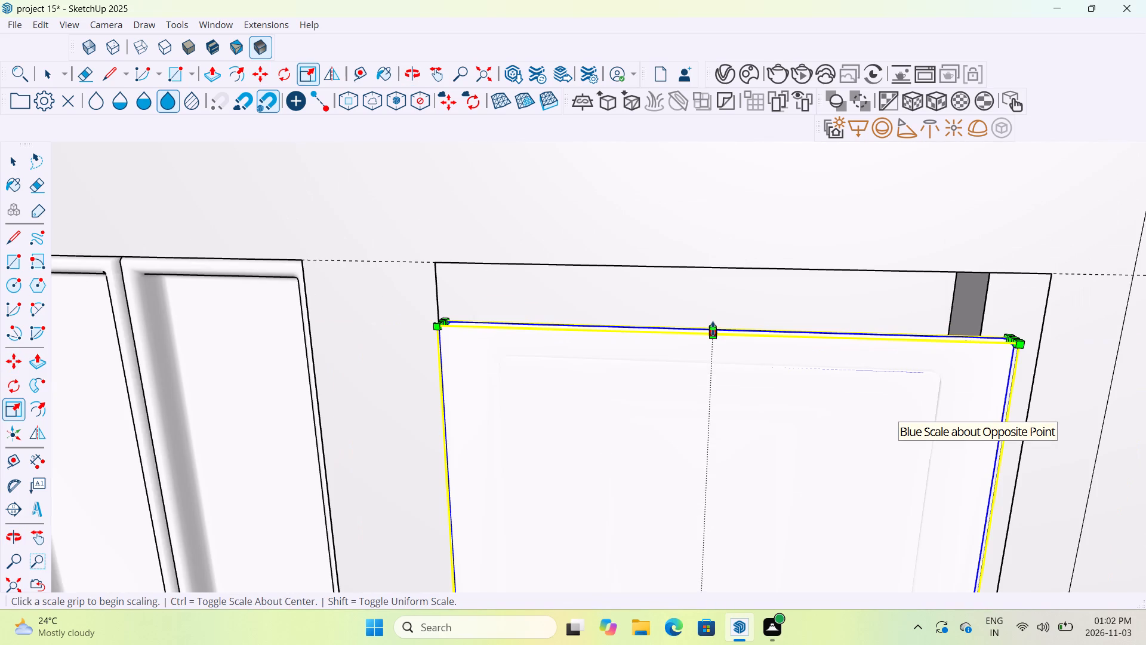
left_click_drag(713, 328, 712, 268)
scroll(746, 311, "down", 6)
scroll(864, 402, "down", 2)
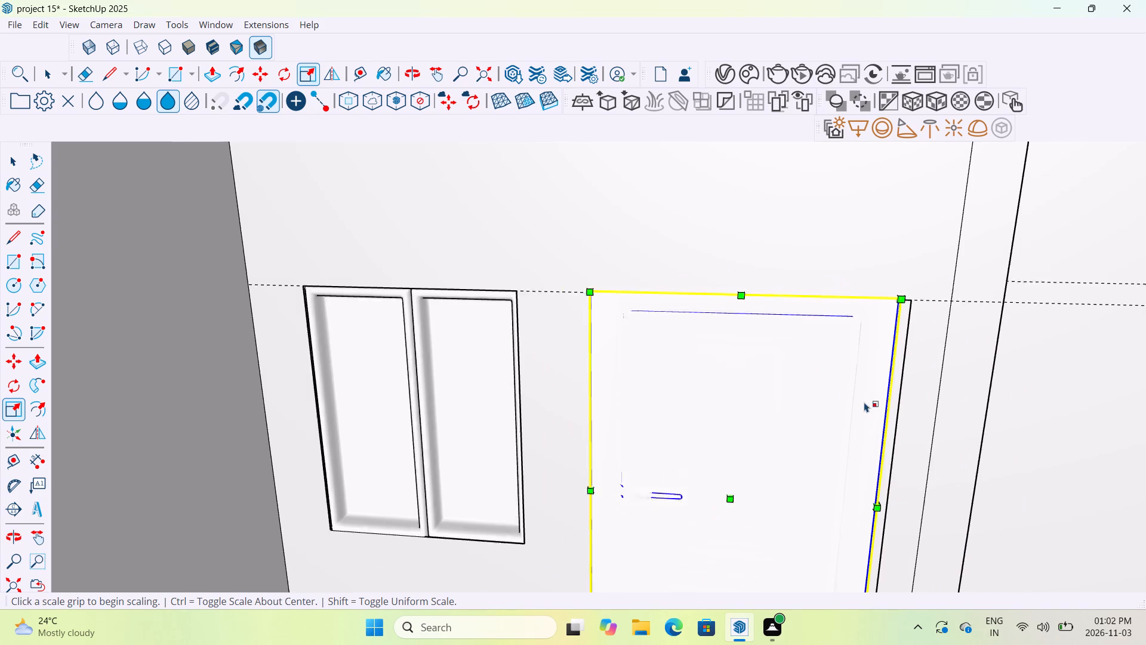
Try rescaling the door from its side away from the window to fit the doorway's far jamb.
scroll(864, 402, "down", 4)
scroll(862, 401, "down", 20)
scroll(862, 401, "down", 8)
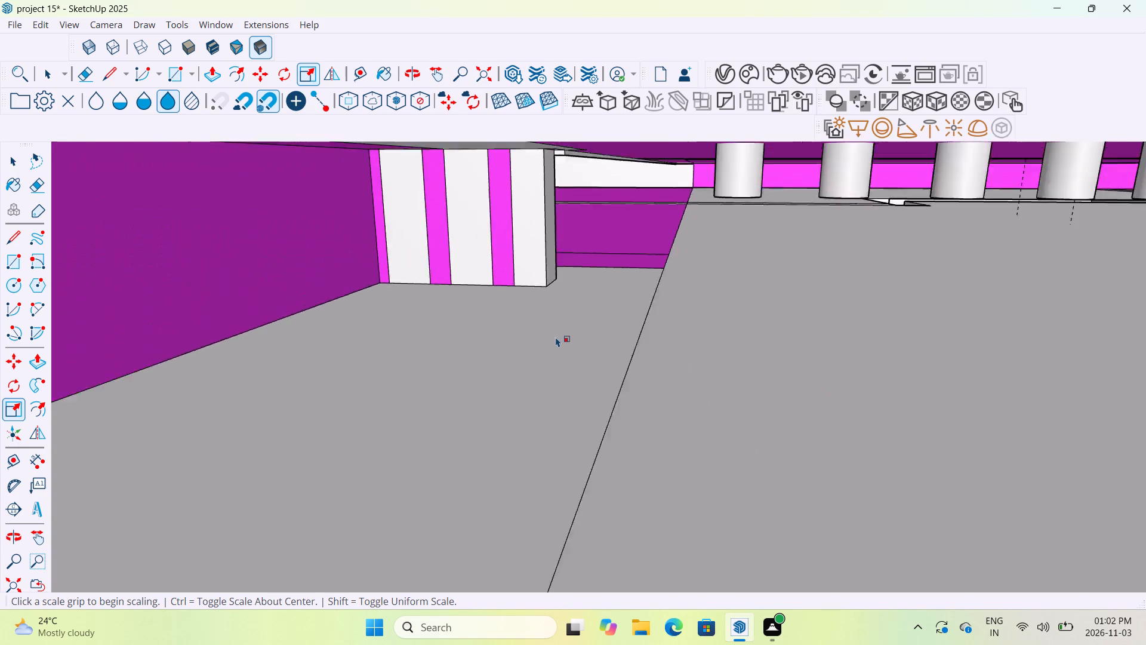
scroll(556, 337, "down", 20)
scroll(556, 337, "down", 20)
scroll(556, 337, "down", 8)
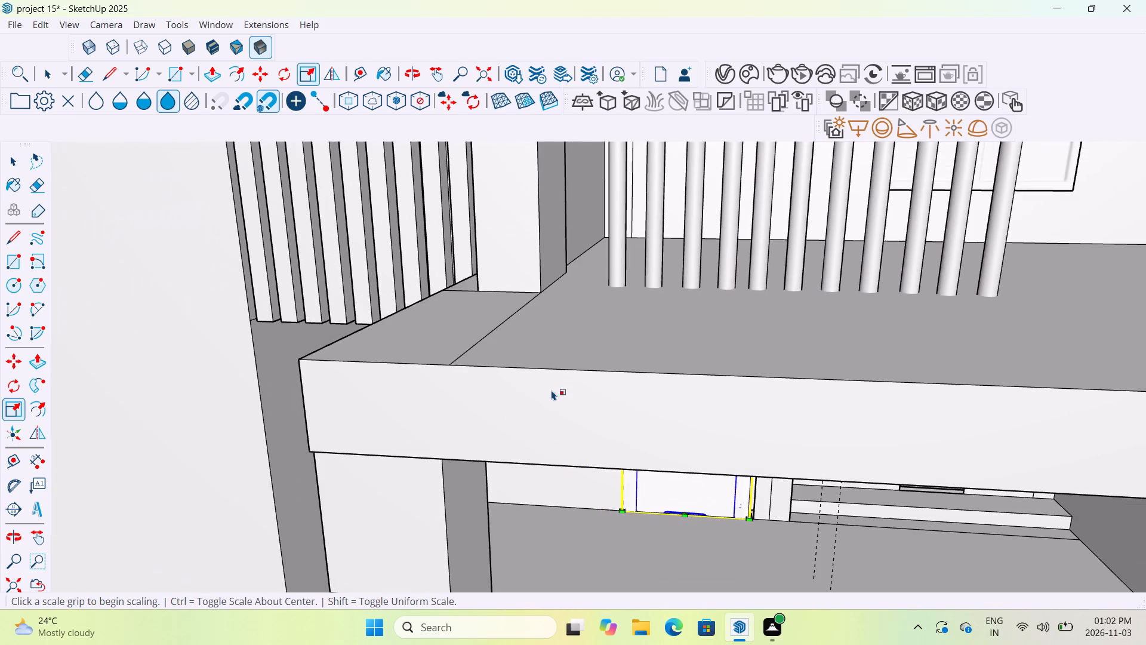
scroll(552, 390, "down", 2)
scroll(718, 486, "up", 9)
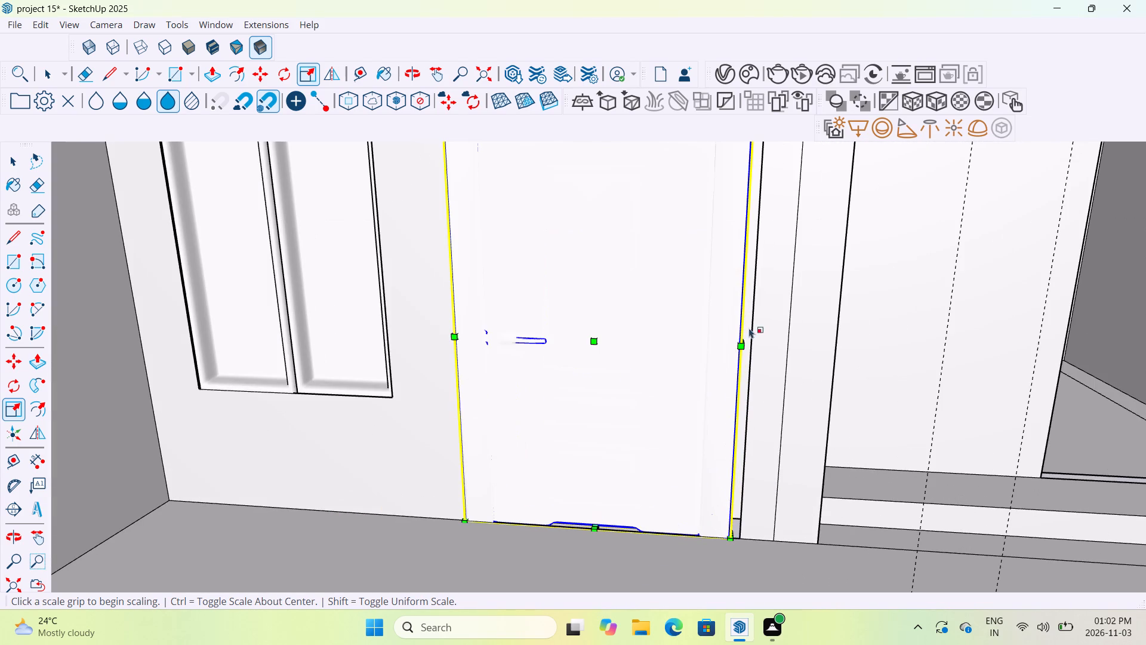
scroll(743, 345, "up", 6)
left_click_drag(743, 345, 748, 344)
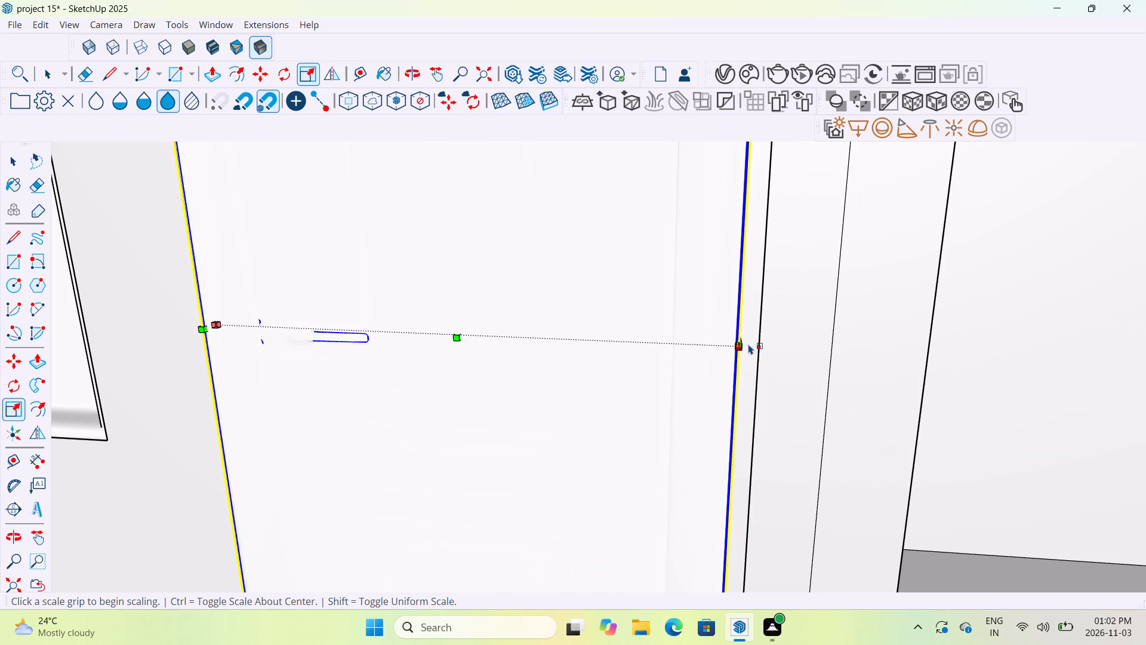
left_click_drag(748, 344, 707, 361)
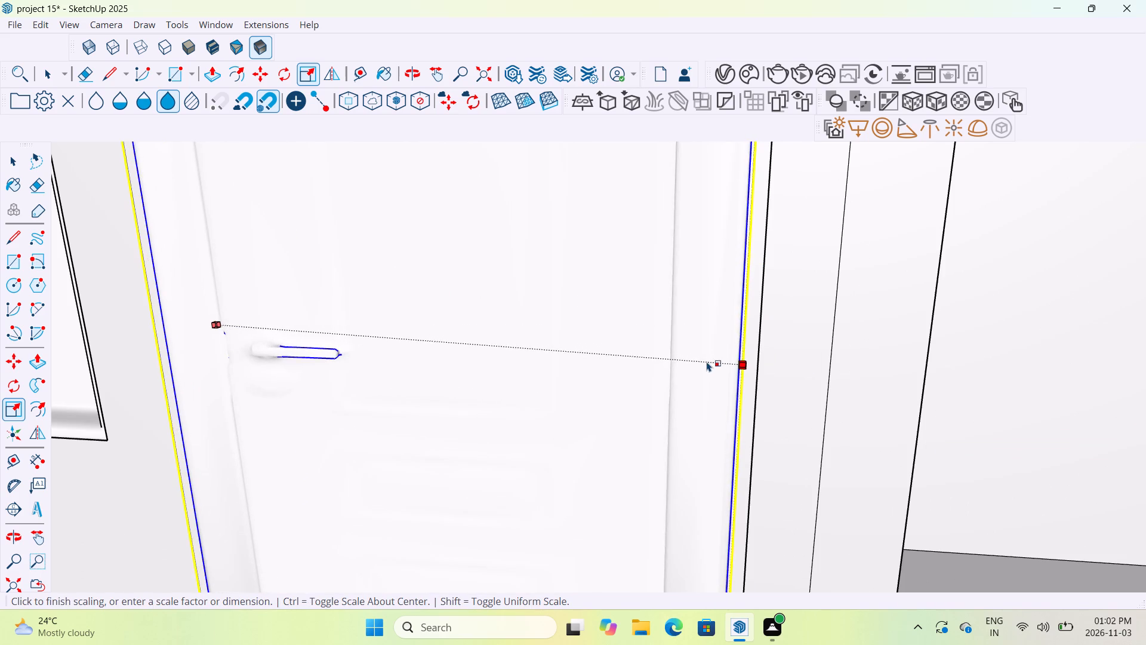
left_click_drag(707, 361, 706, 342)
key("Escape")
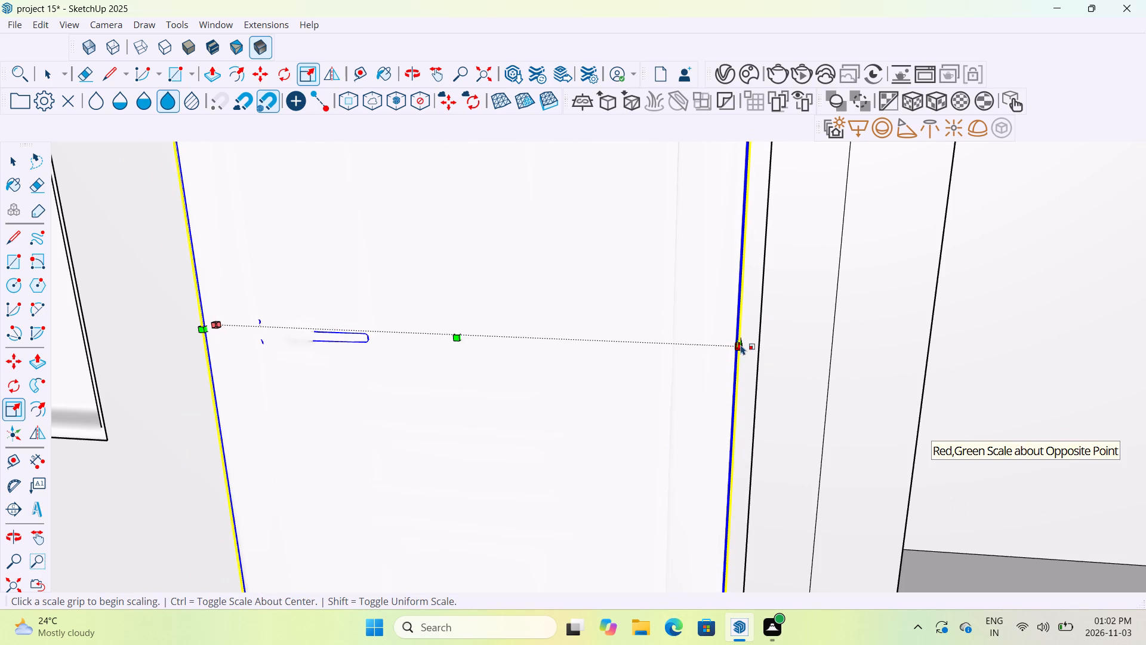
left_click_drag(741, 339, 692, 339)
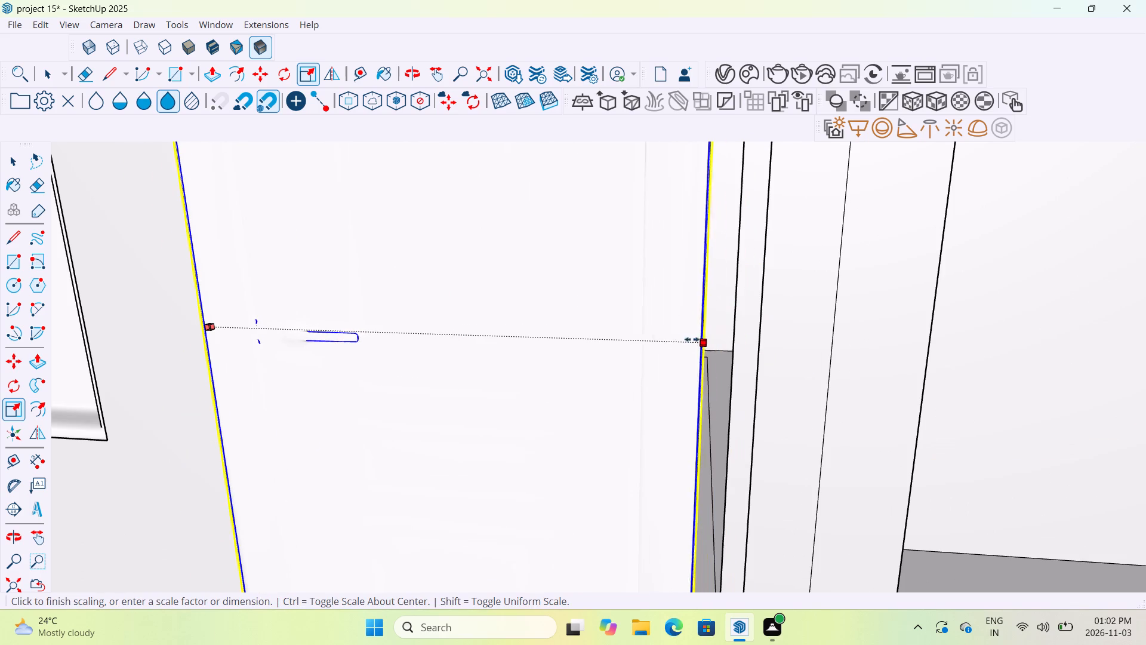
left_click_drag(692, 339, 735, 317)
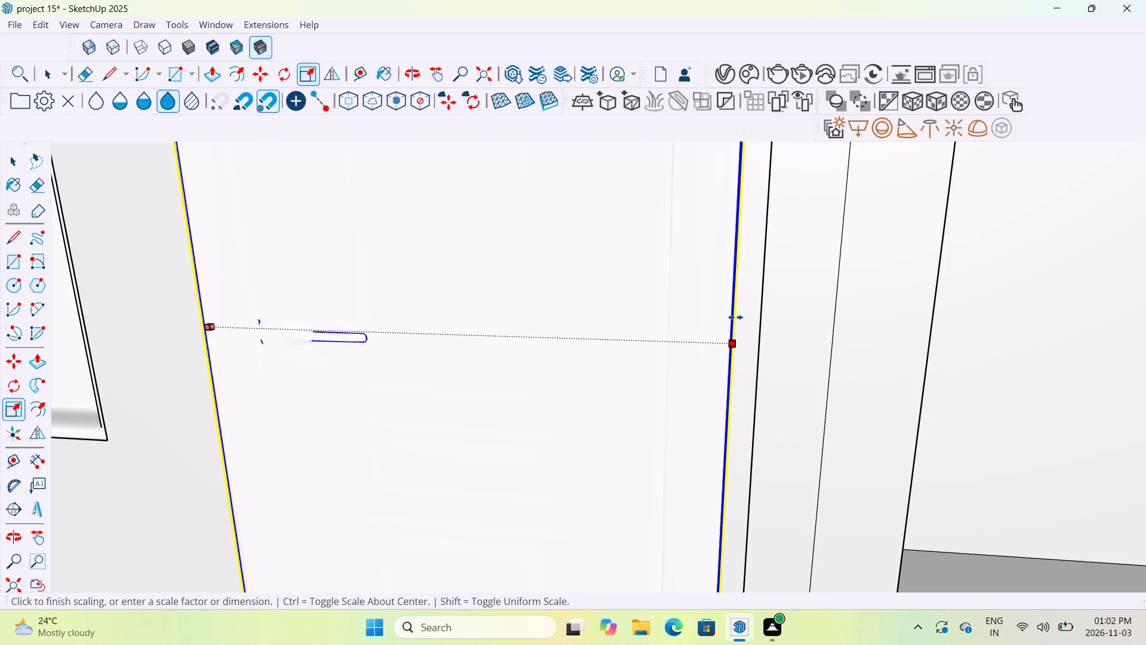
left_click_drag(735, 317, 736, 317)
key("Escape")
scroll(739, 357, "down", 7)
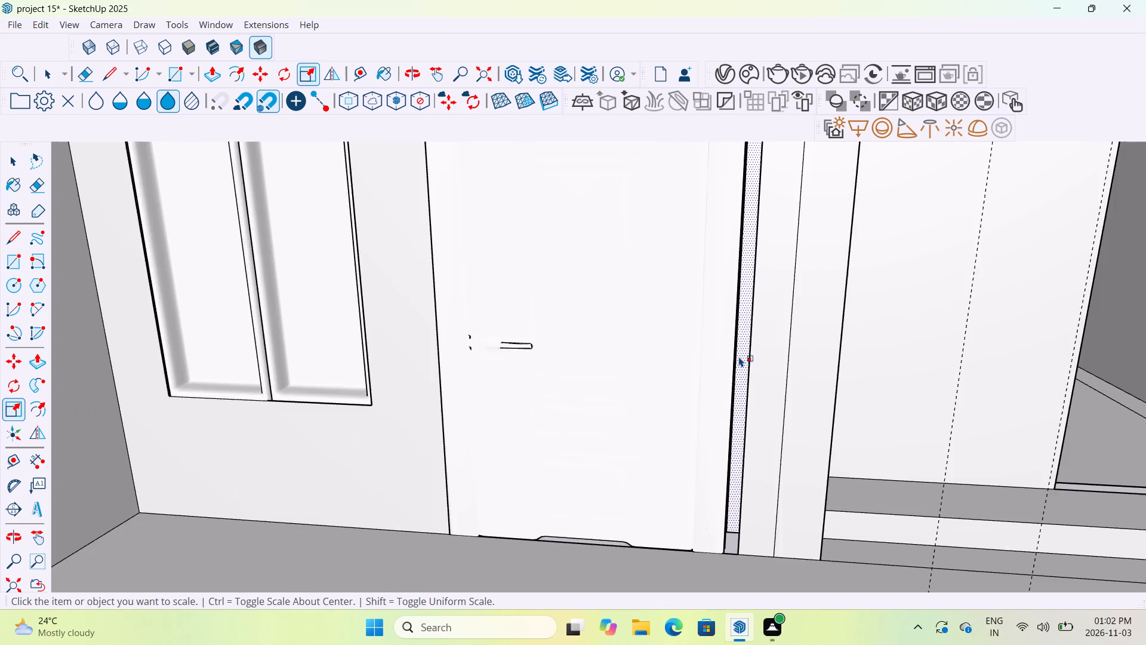
Examine the ground-floor window, door and narrow opening in relation to the whole house front.
scroll(739, 357, "down", 8)
scroll(512, 344, "up", 2)
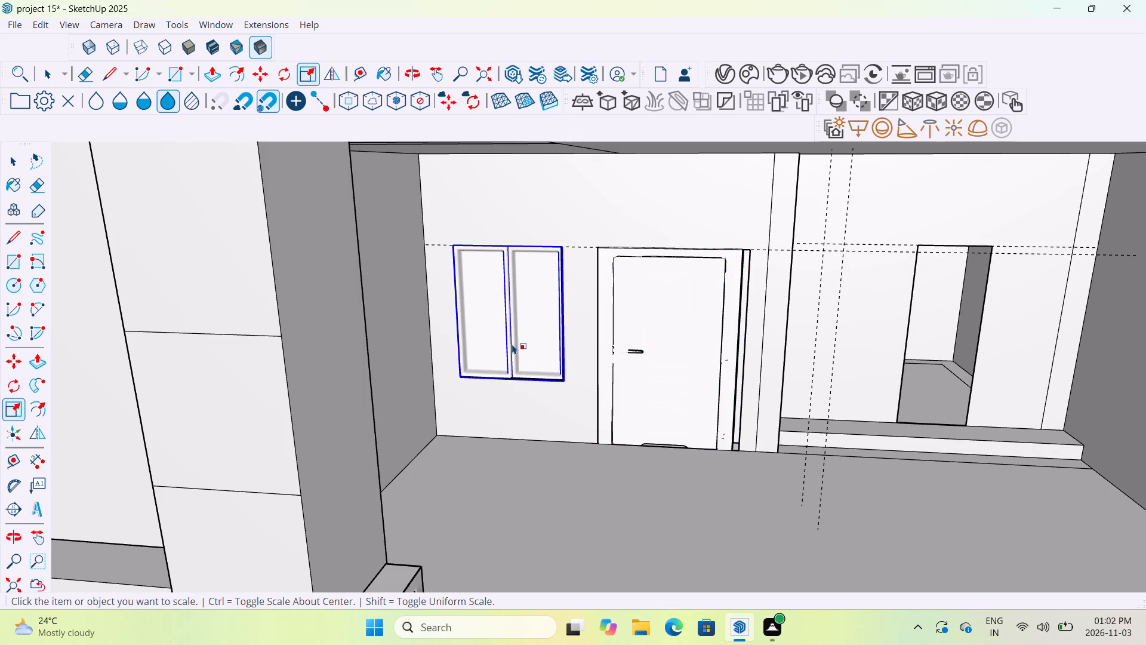
scroll(512, 344, "up", 4)
scroll(512, 344, "down", 10)
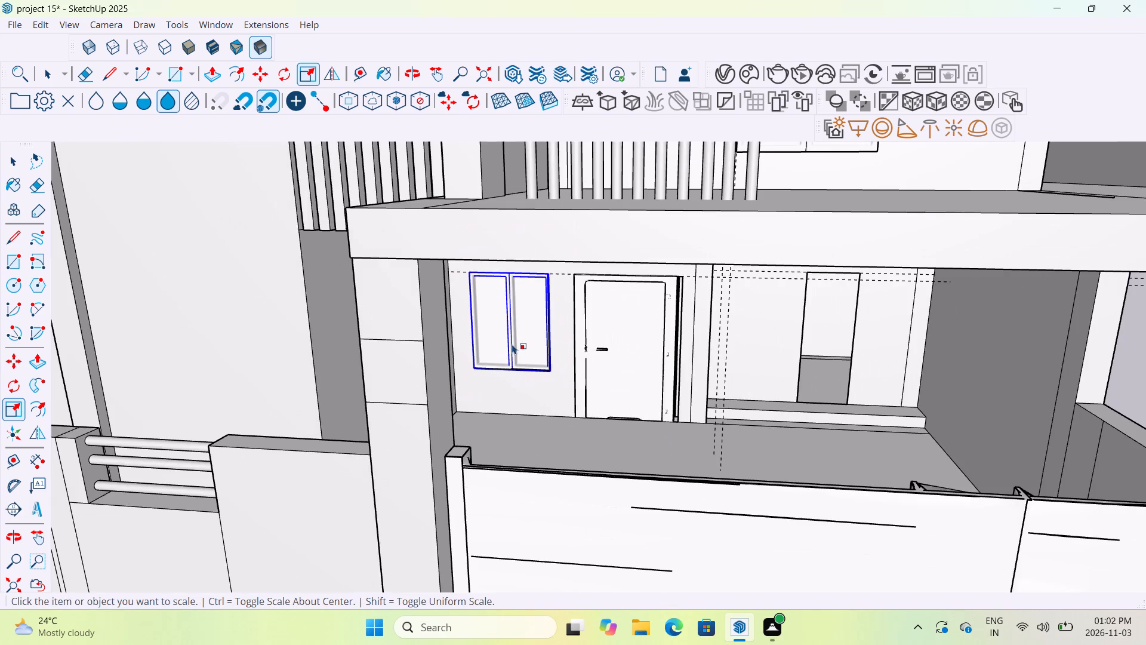
scroll(512, 344, "down", 14)
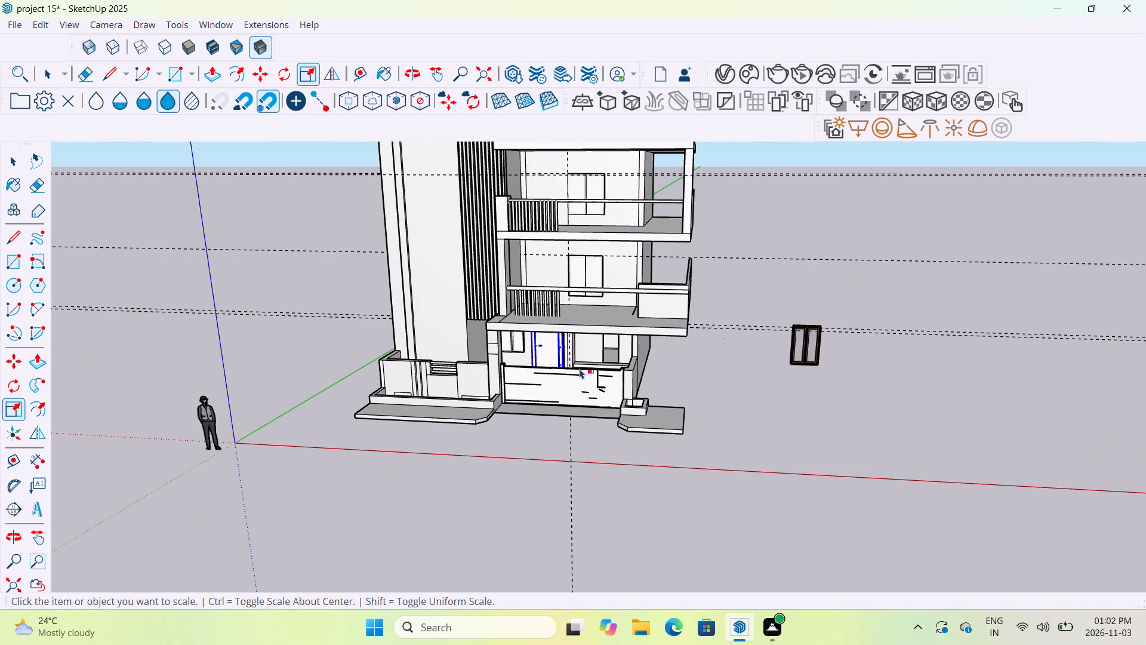
scroll(602, 357, "up", 6)
Search Chaos Cosmos for "window" and place Window 109 024 at the base of the narrow opening above the raised step.
left_click(743, 79)
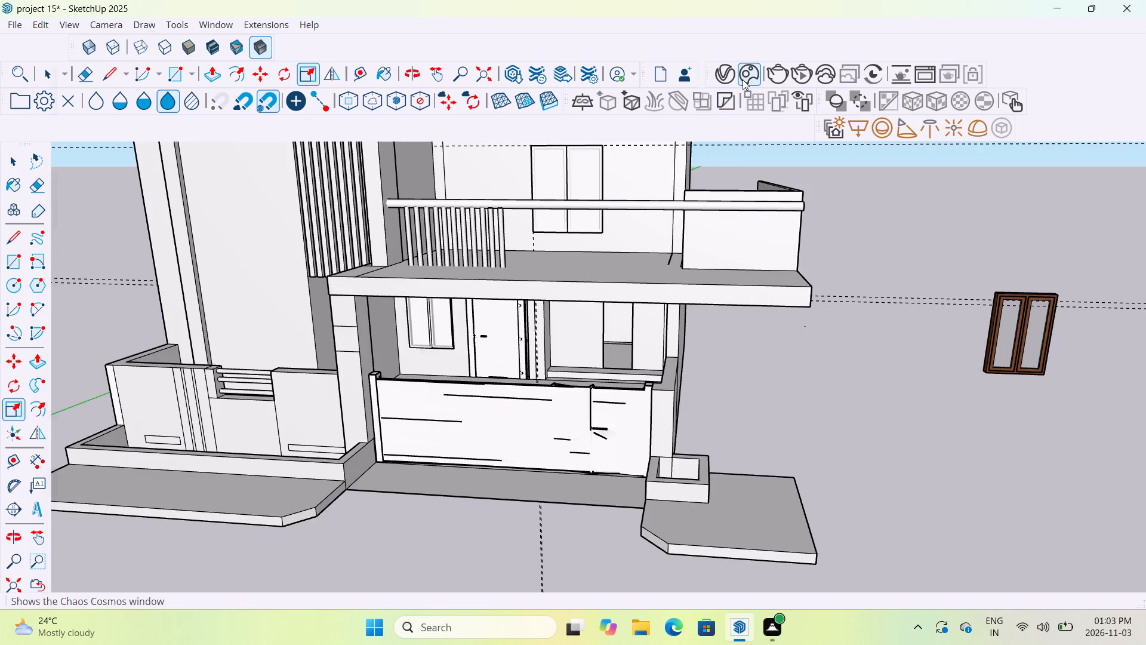
left_click(374, 39)
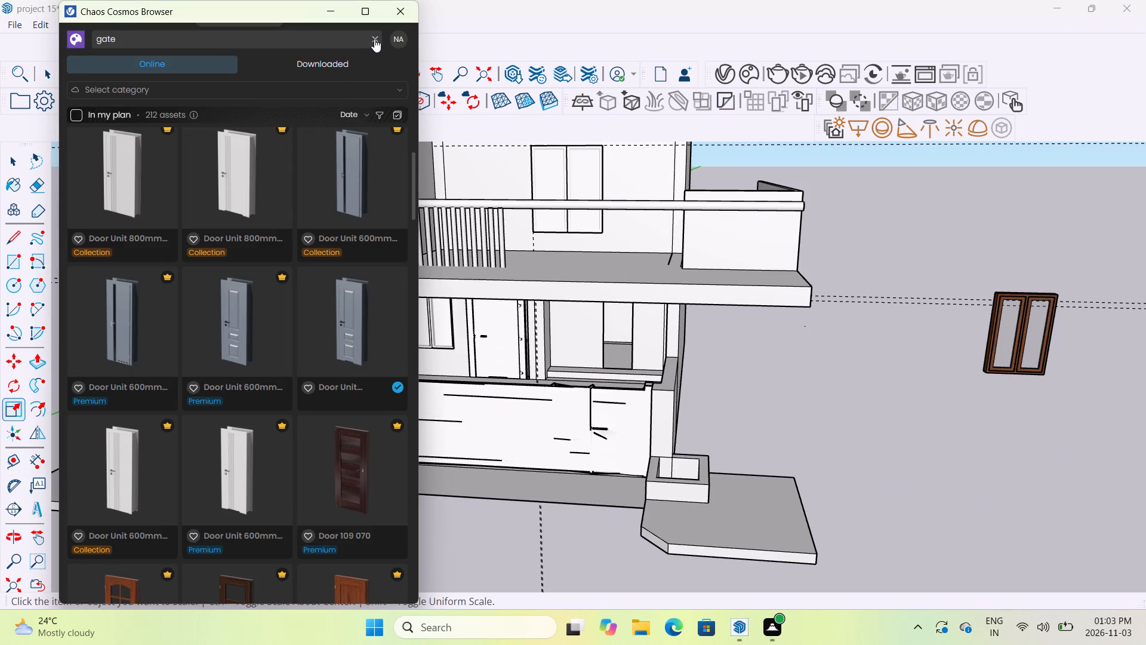
type("window")
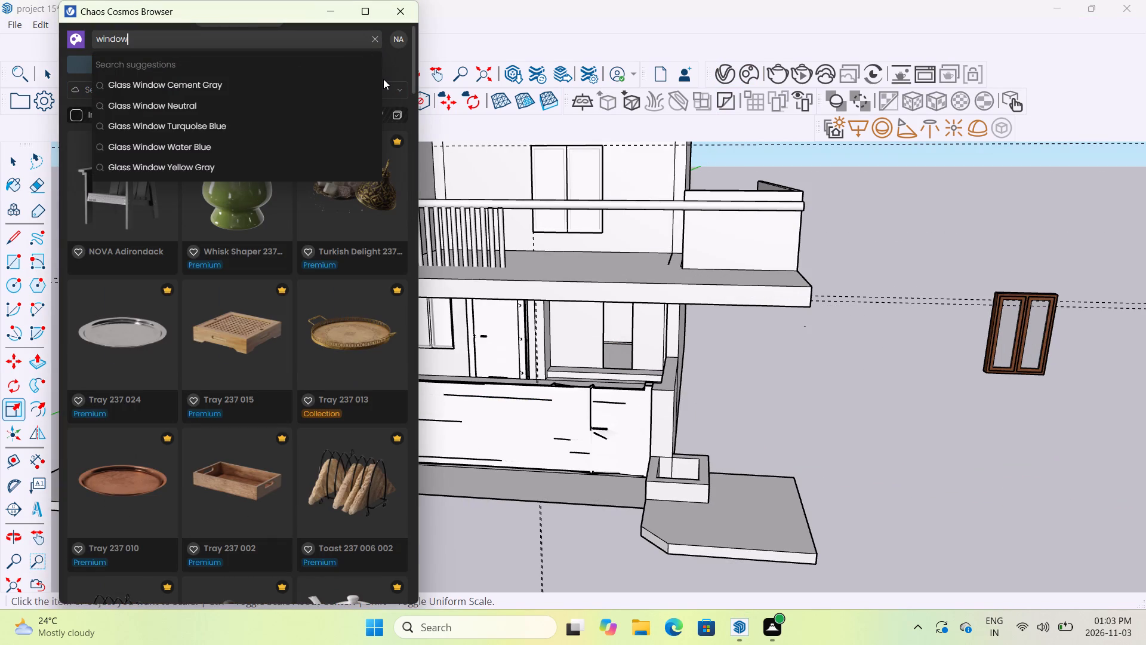
key("Return")
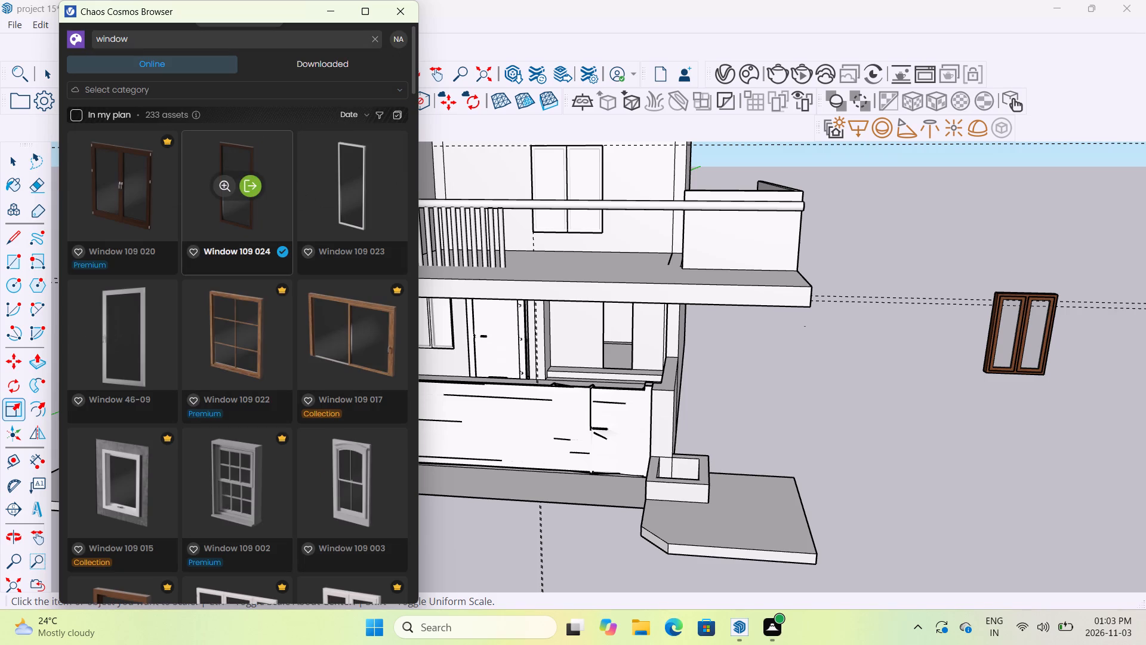
left_click(248, 186)
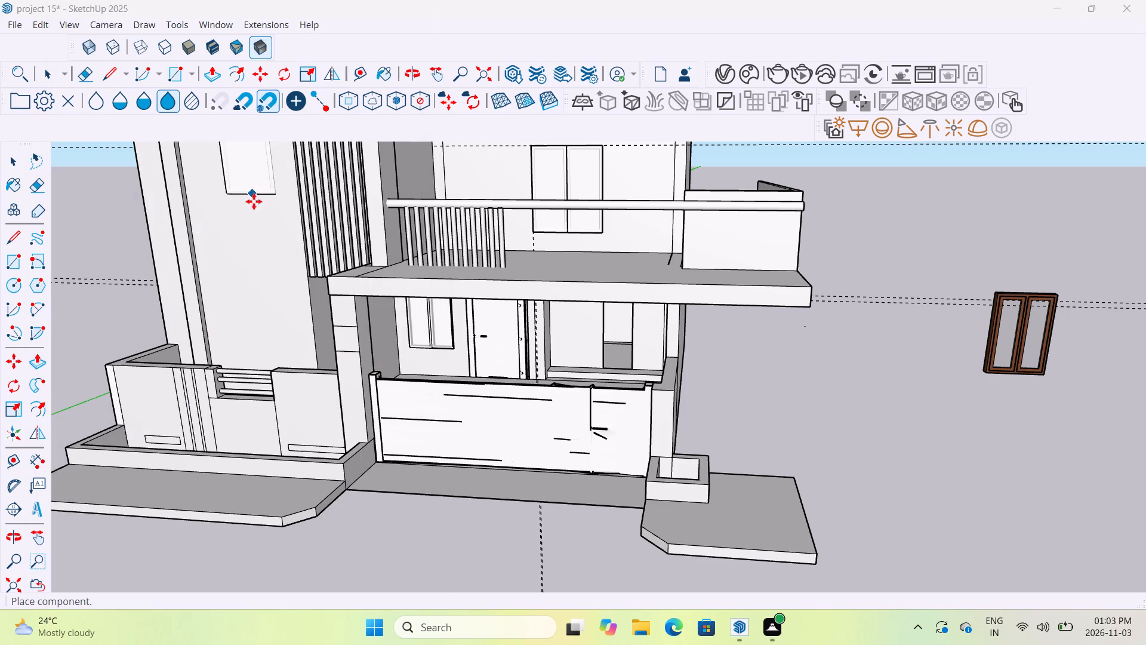
scroll(624, 363, "up", 10)
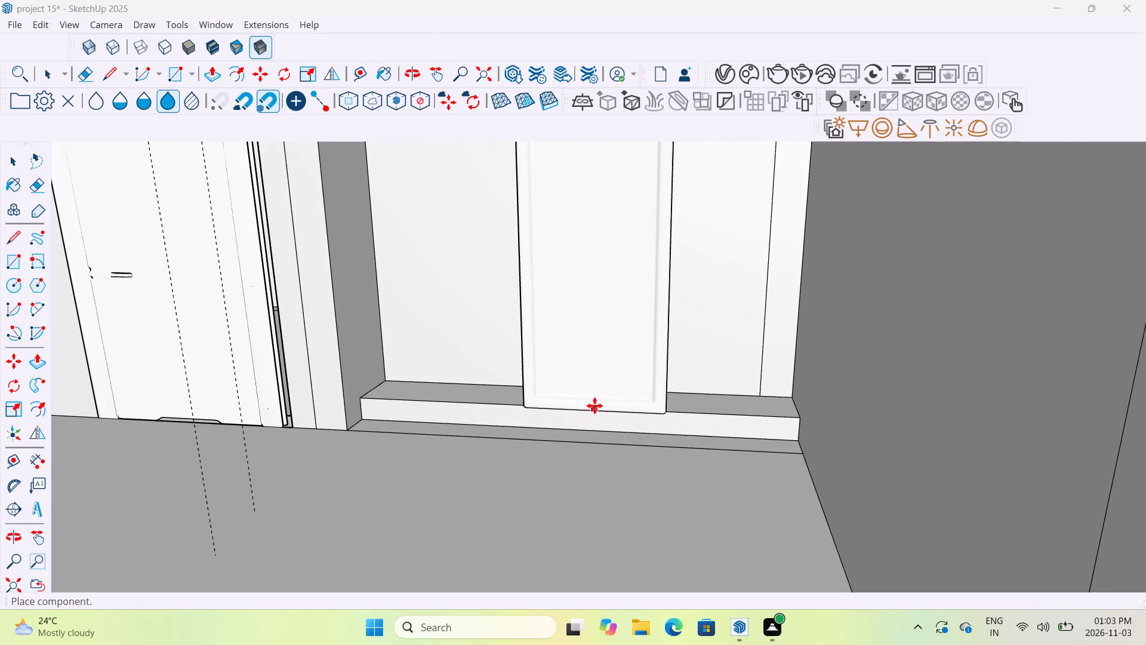
left_click(607, 392)
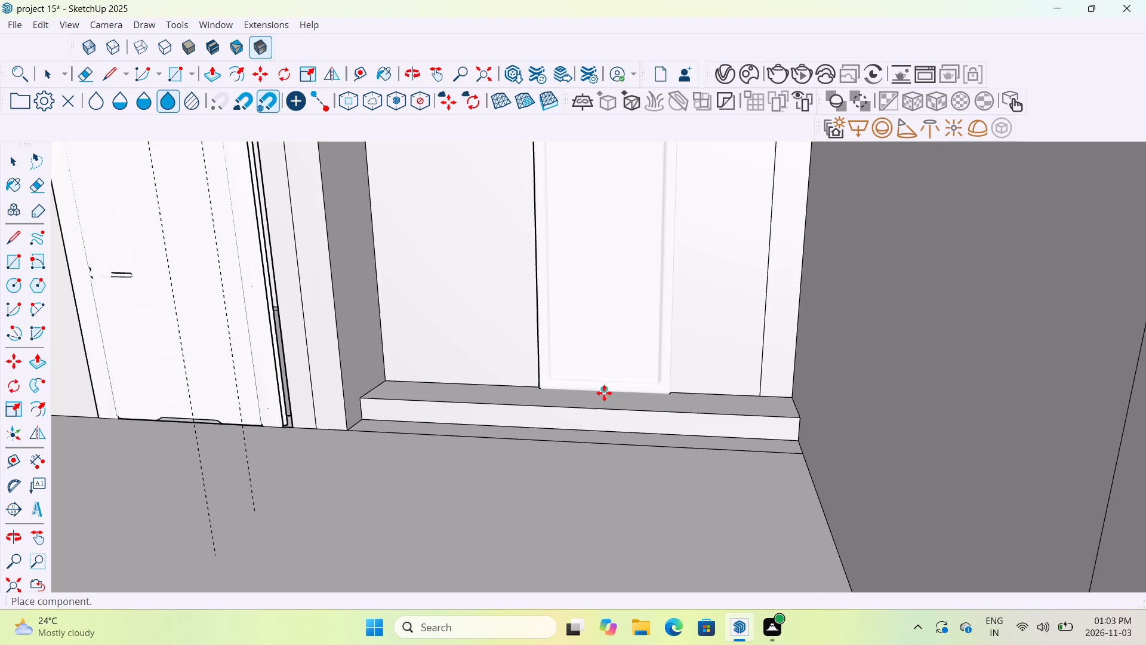
key("Escape")
scroll(554, 382, "up", 1)
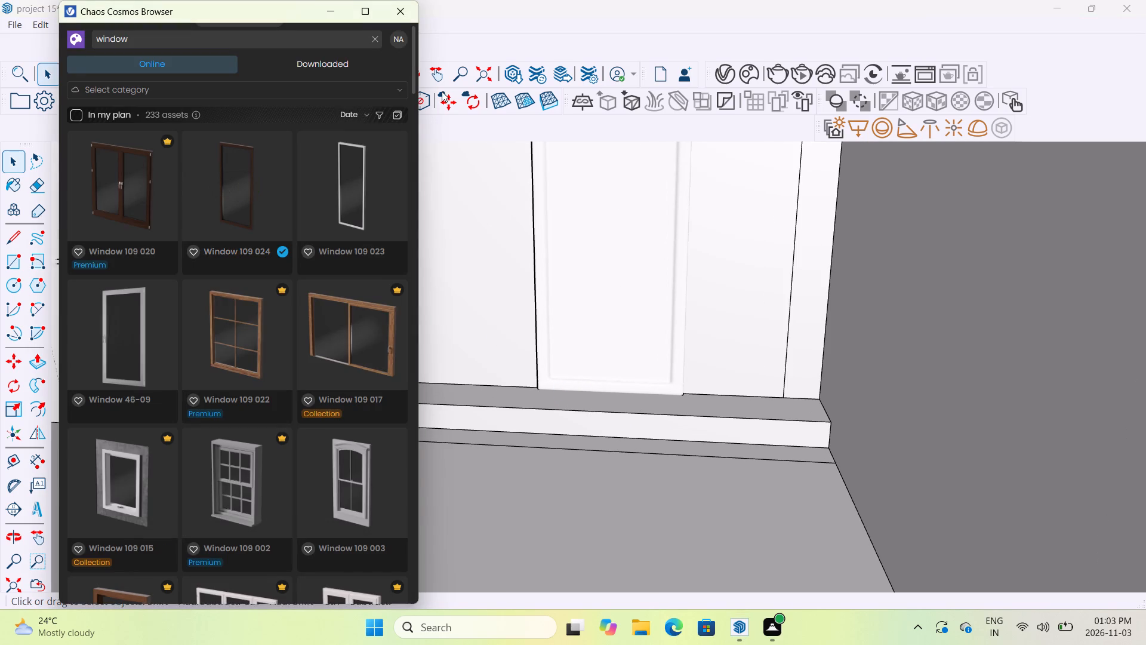
left_click(393, 10)
Move the new window by its bottom corner nearest the door to just in front of the narrow opening's bottom corner.
left_click(547, 382)
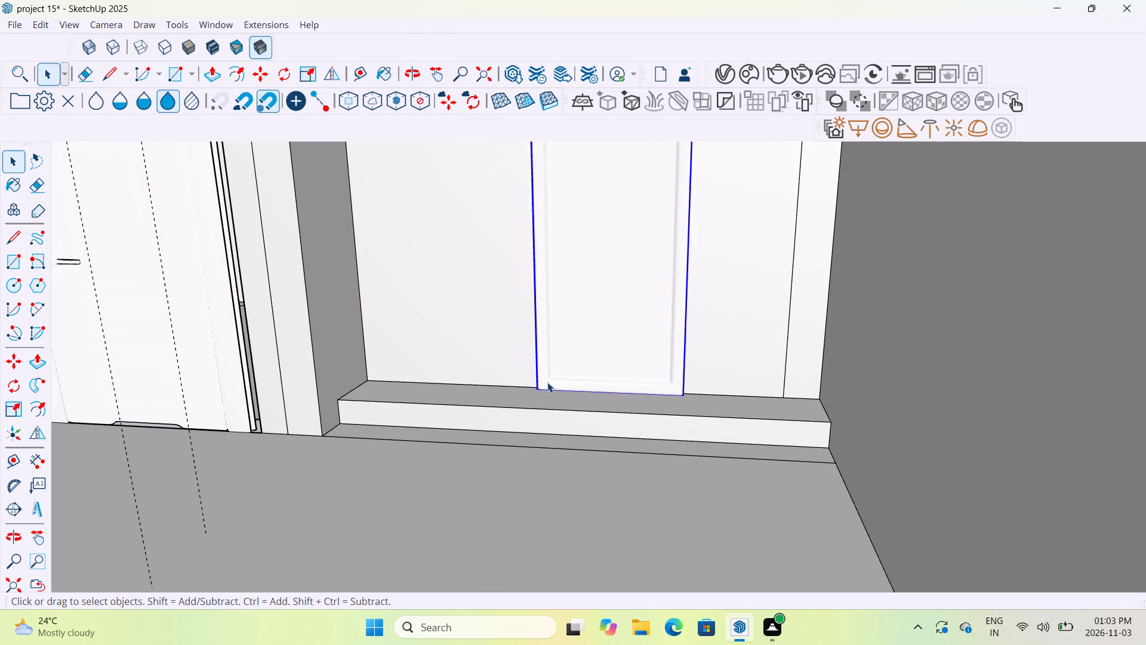
key("m")
scroll(538, 388, "up", 10)
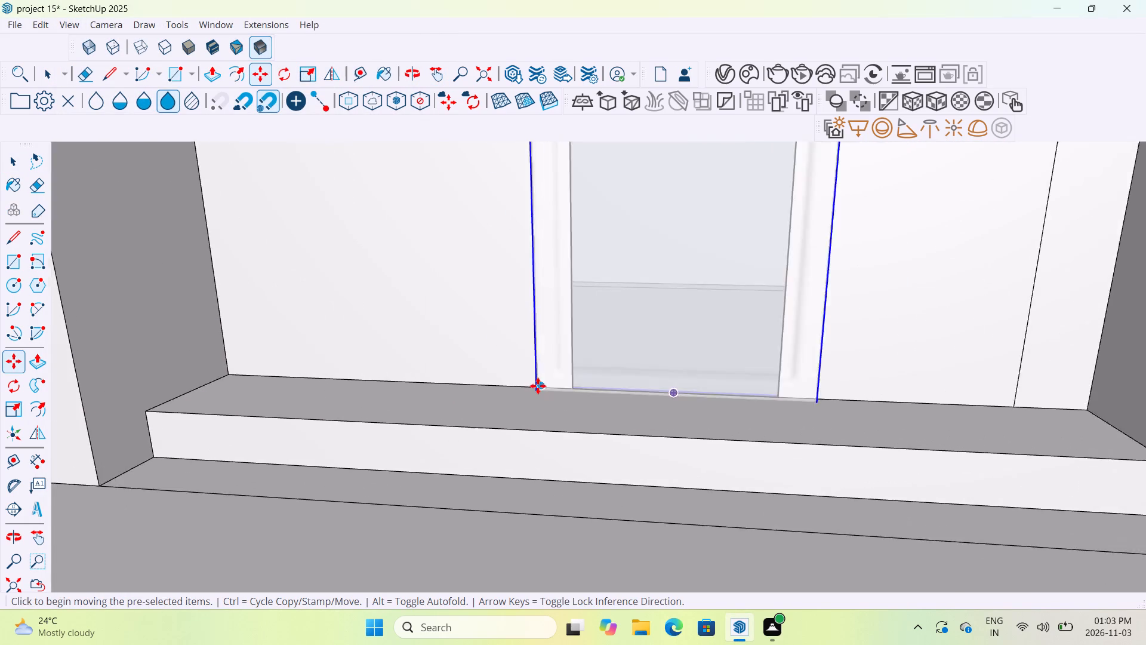
scroll(538, 386, "up", 6)
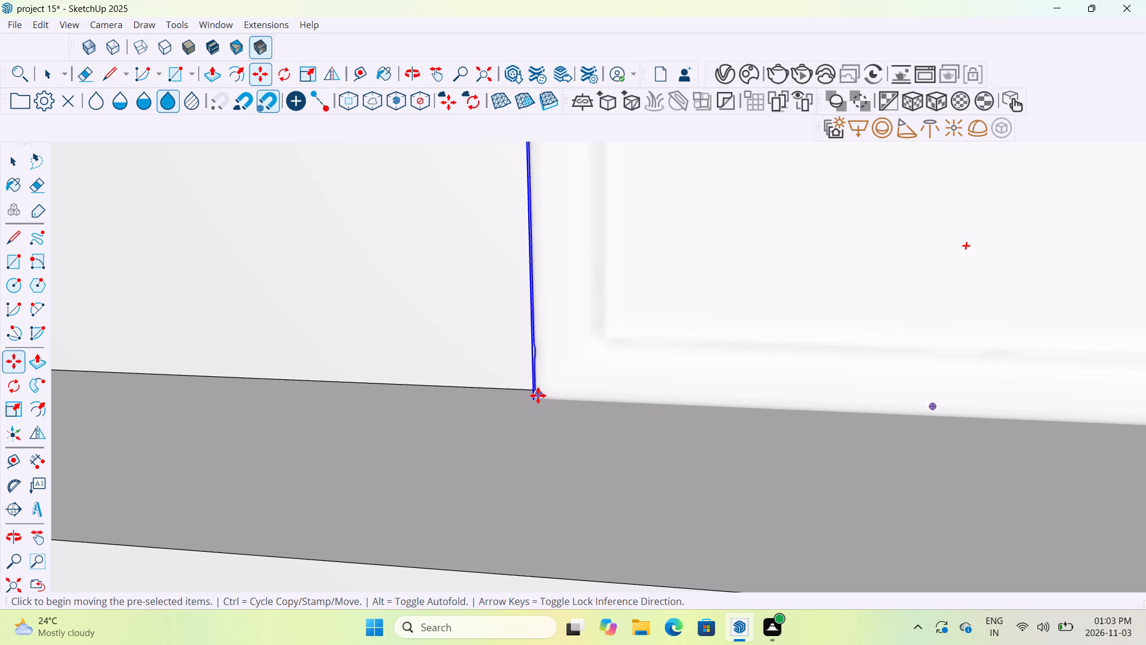
left_click(538, 394)
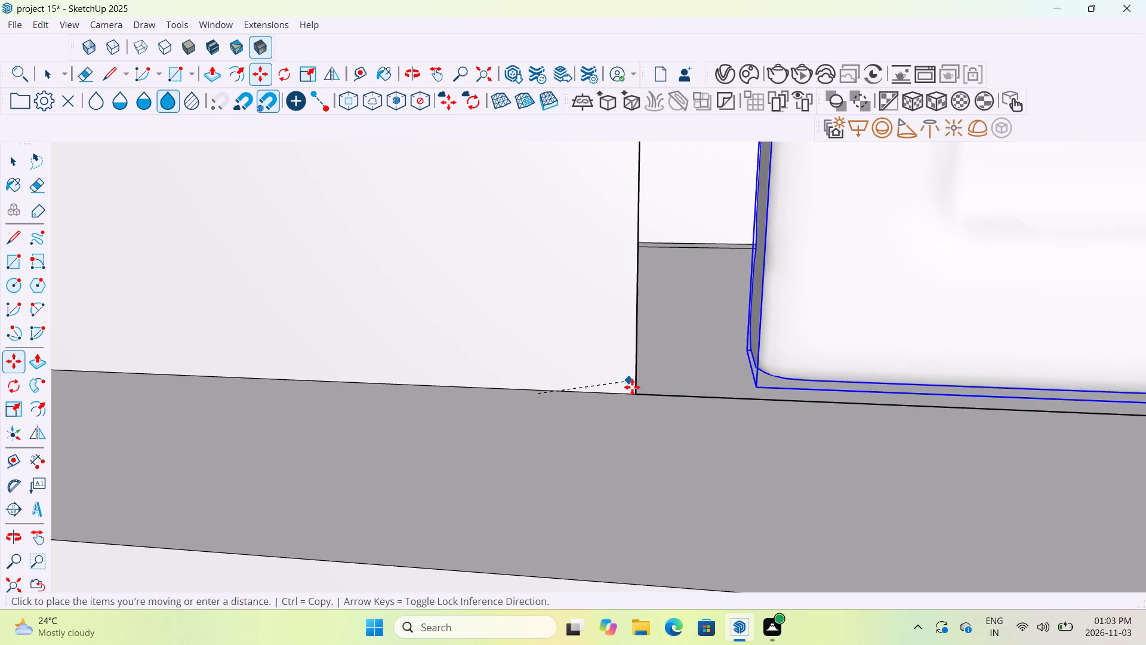
left_click(582, 390)
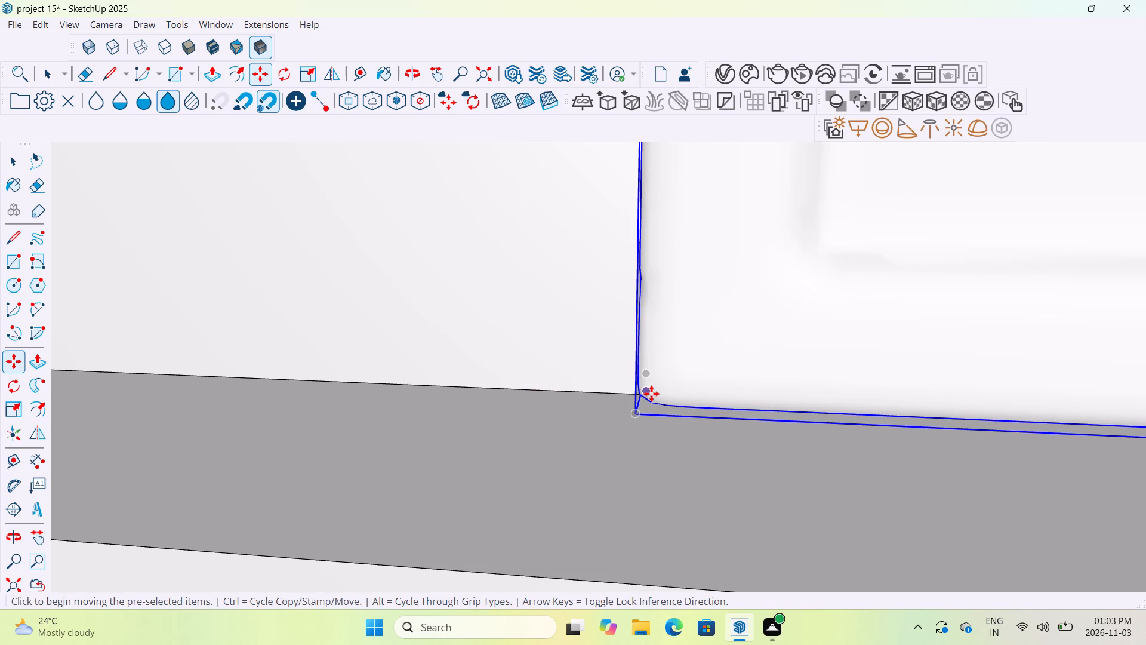
Scale the window down uniformly from its top corner away from the door to nearly the height of the narrow opening.
key("s")
scroll(649, 394, "down", 20)
scroll(649, 394, "down", 1)
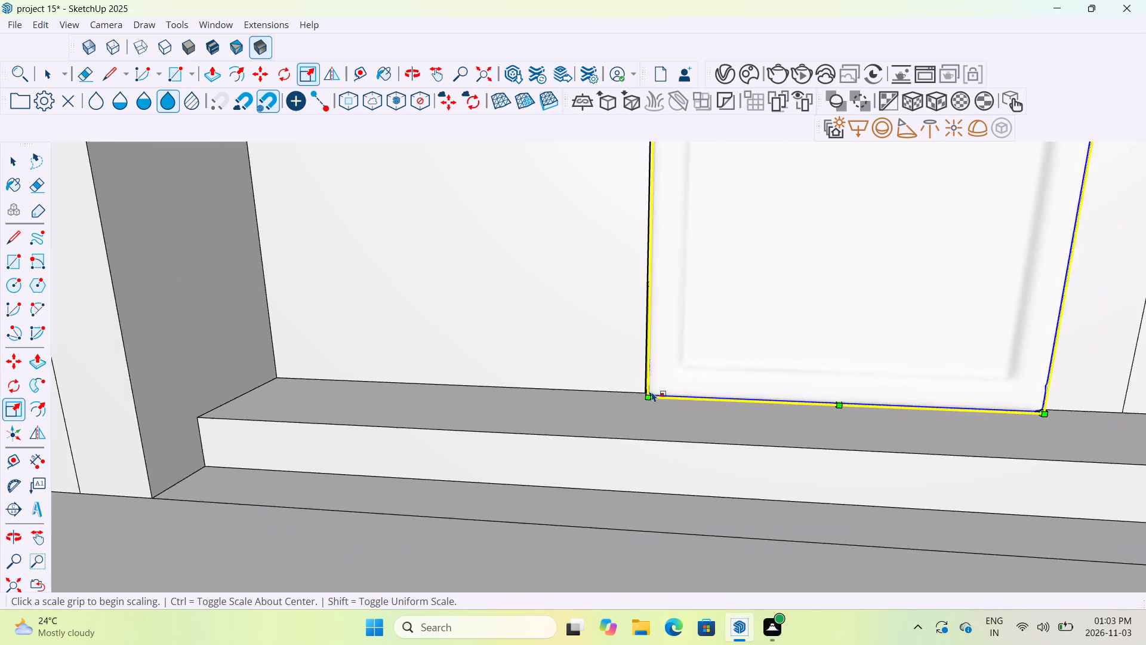
scroll(652, 392, "down", 2)
scroll(648, 410, "up", 1)
scroll(648, 410, "down", 16)
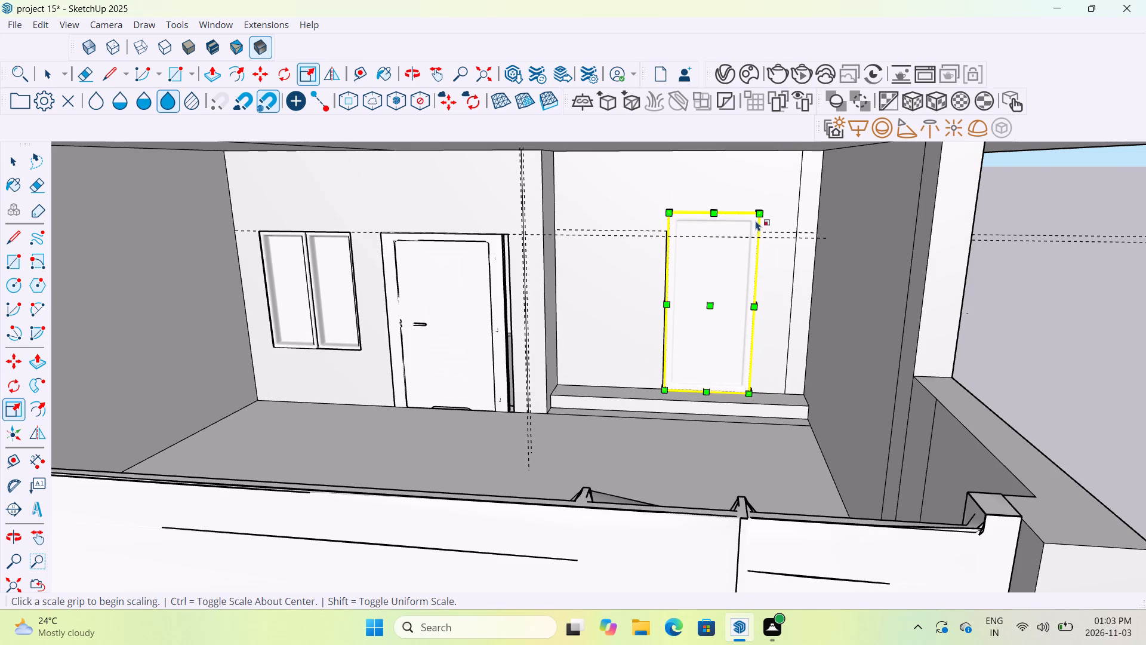
left_click_drag(759, 214, 730, 259)
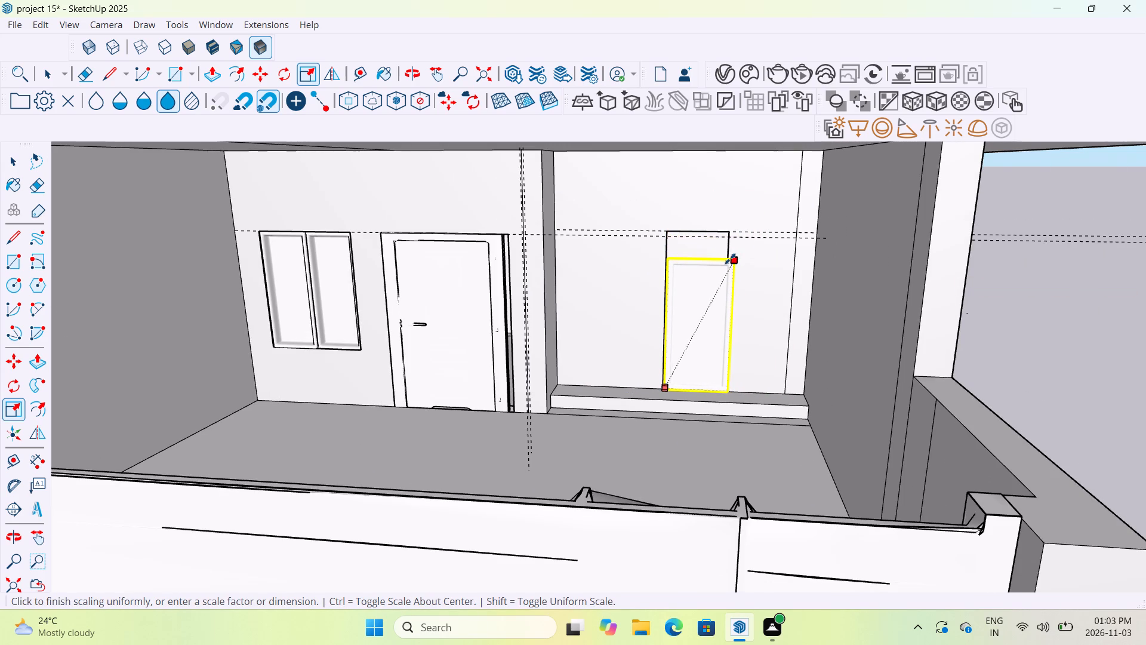
left_click_drag(730, 259, 733, 229)
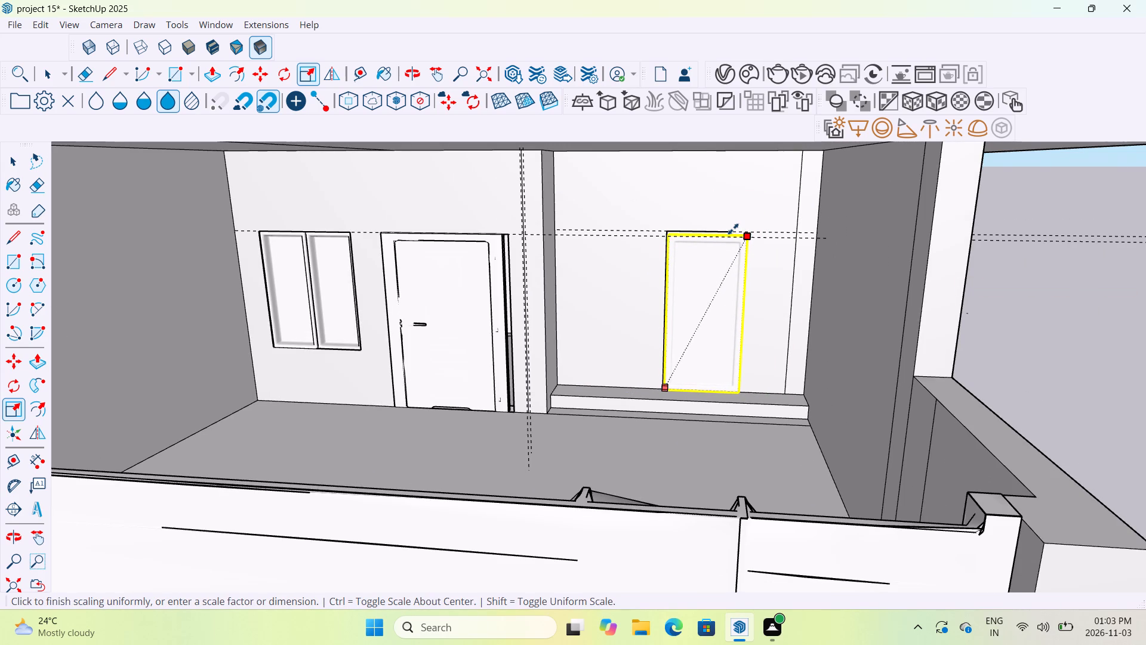
left_click_drag(733, 229, 734, 228)
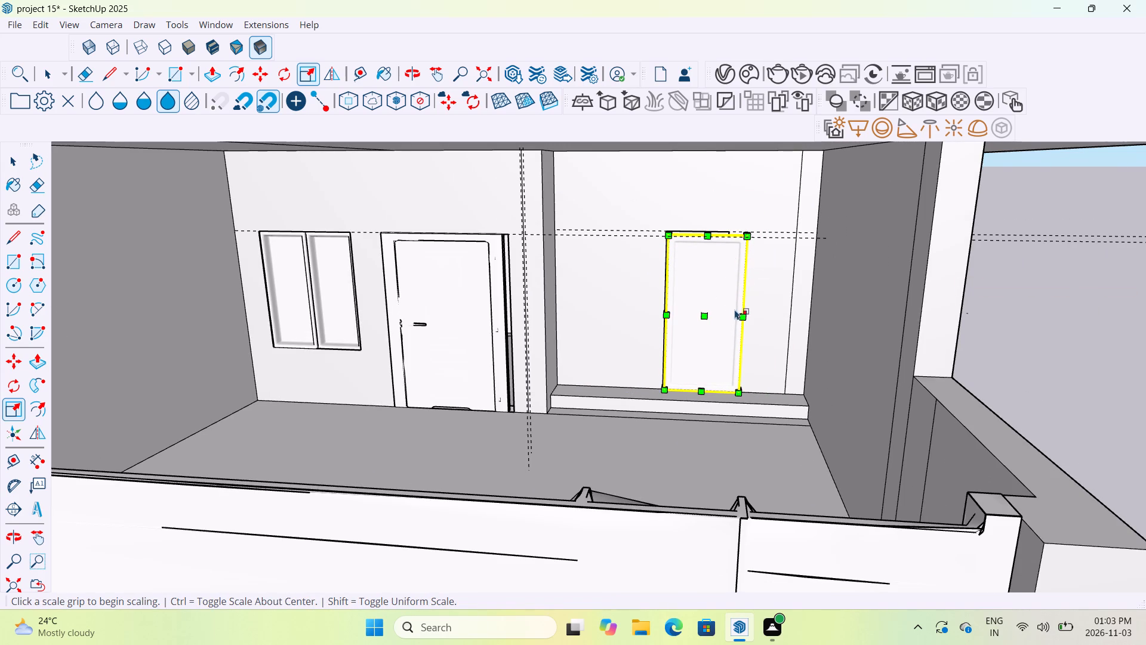
Narrow the window from its side away from the door to meet the opening's far jamb.
scroll(747, 310, "up", 3)
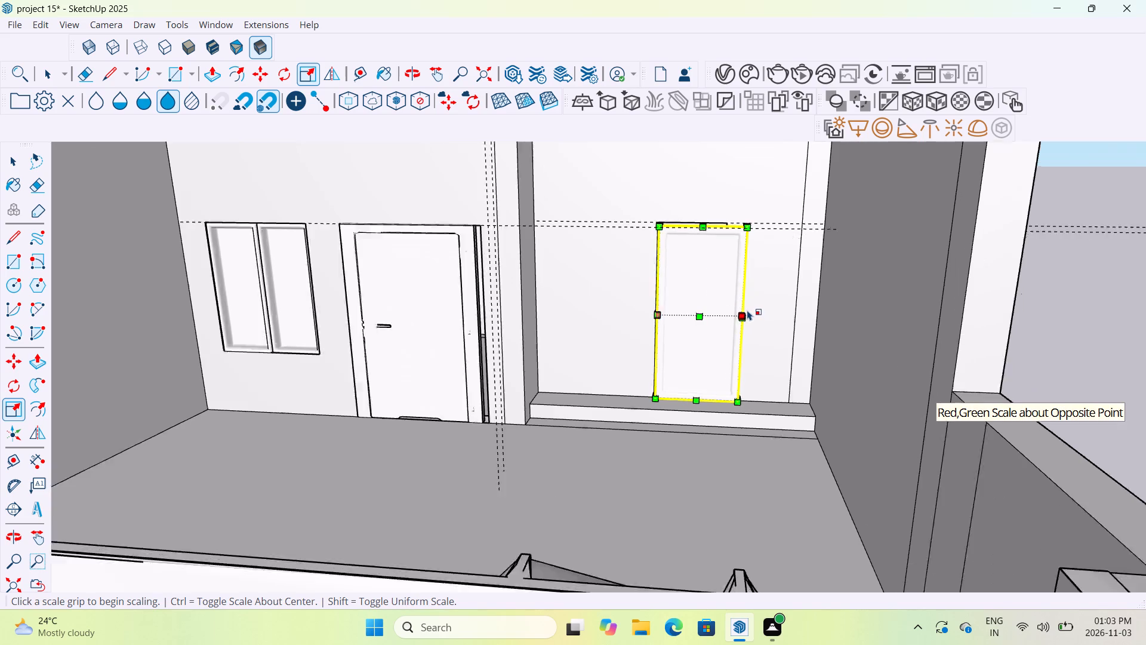
scroll(747, 310, "up", 14)
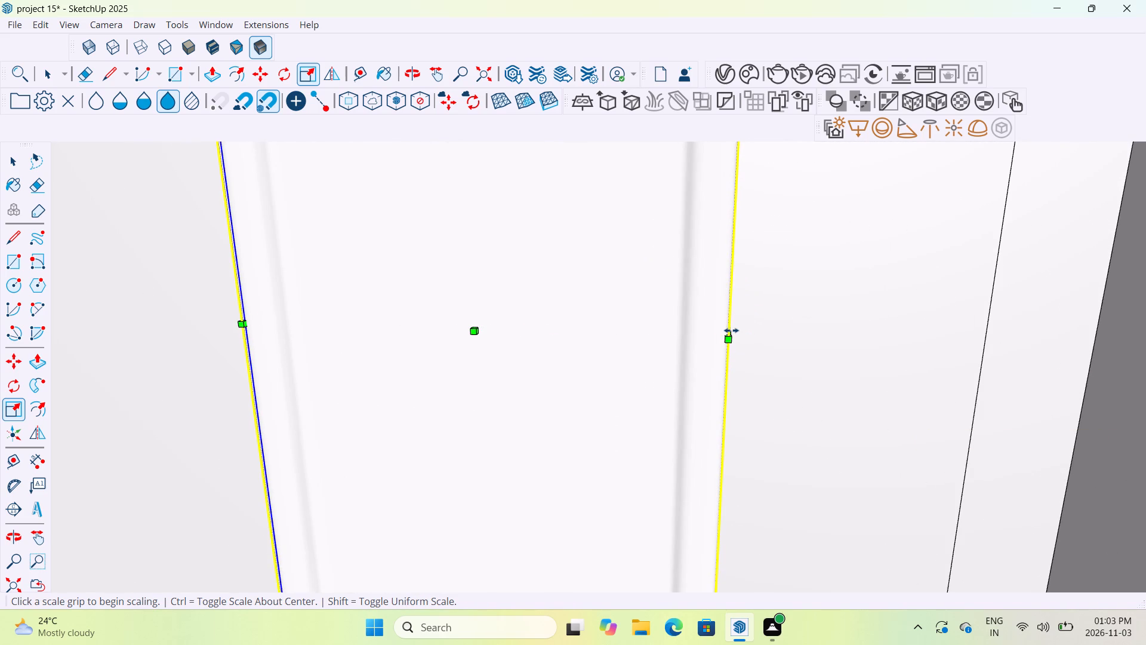
left_click_drag(728, 329, 626, 350)
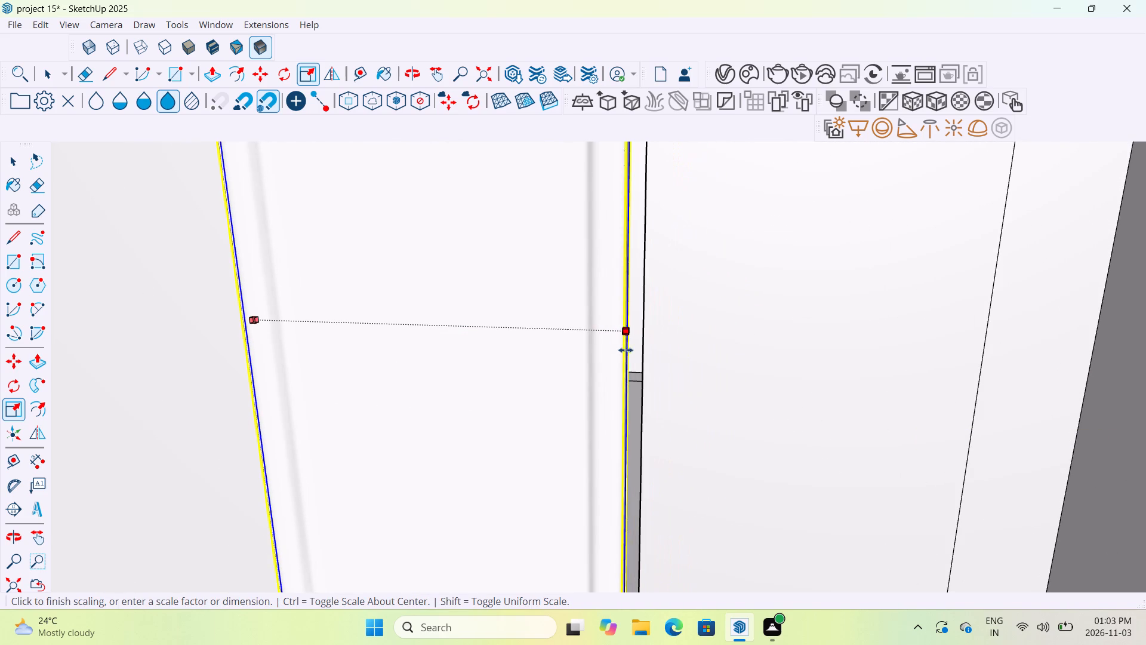
left_click_drag(626, 350, 642, 344)
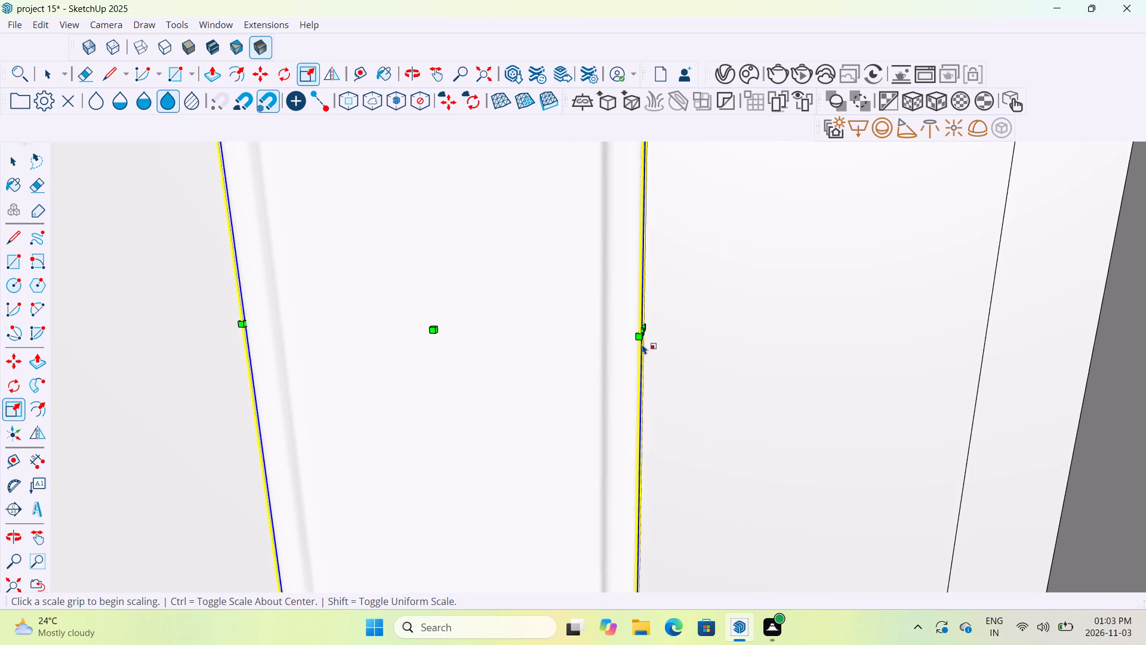
Move the window by its bottom corner nearest the door onto the narrow opening's bottom corner at the raised step.
scroll(642, 344, "down", 10)
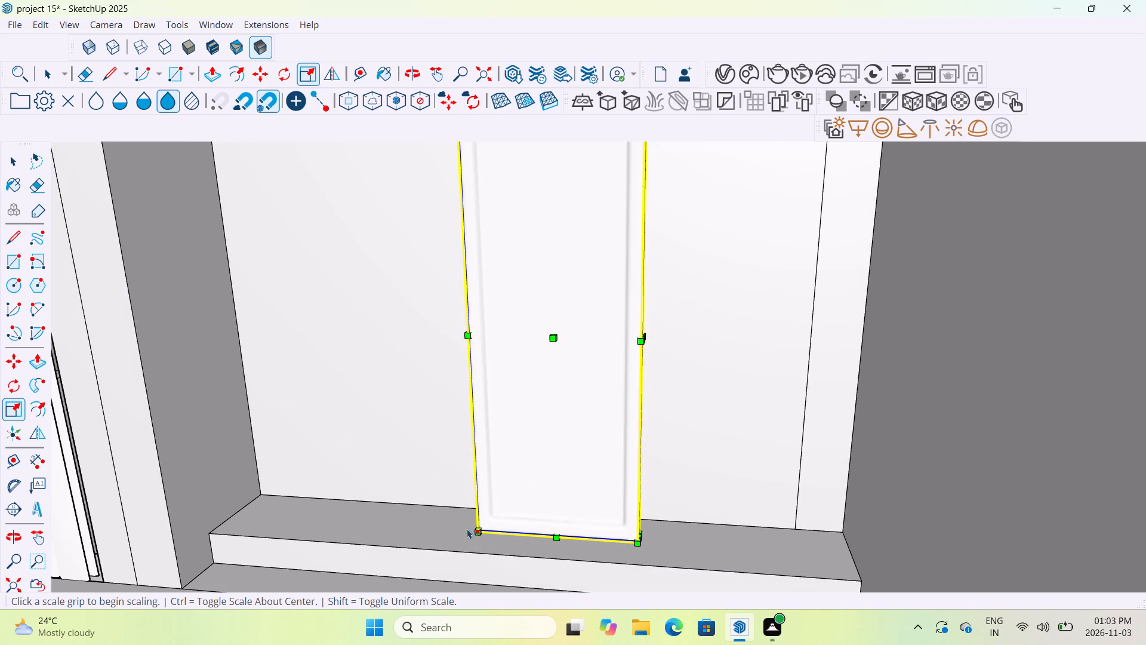
key("m")
left_click(478, 532)
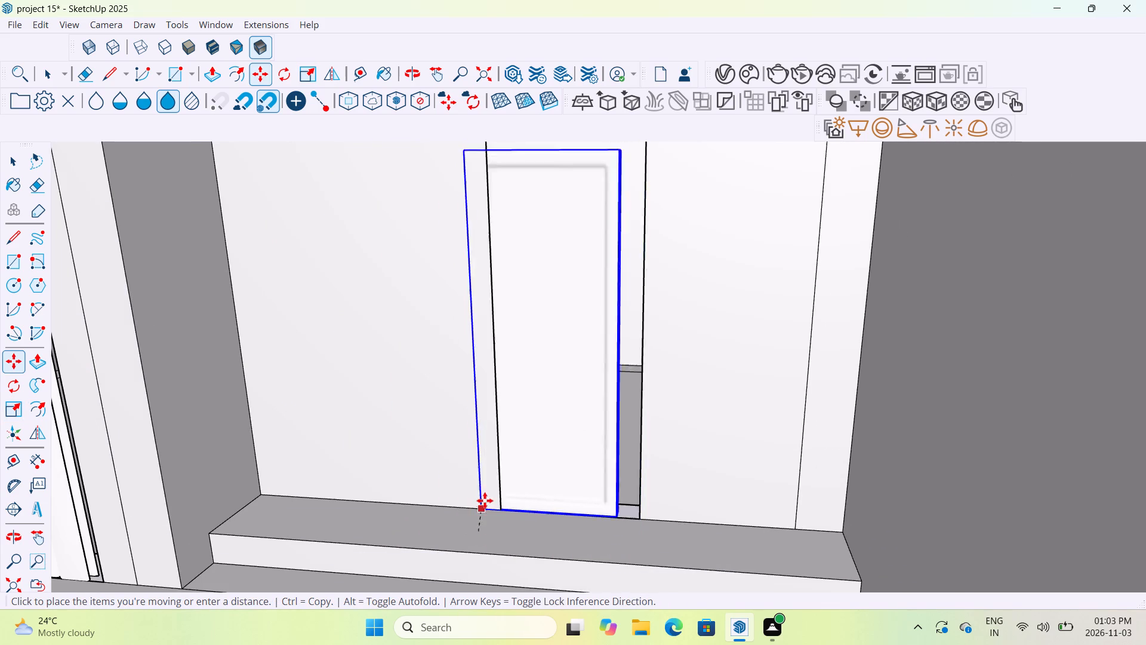
left_click(501, 510)
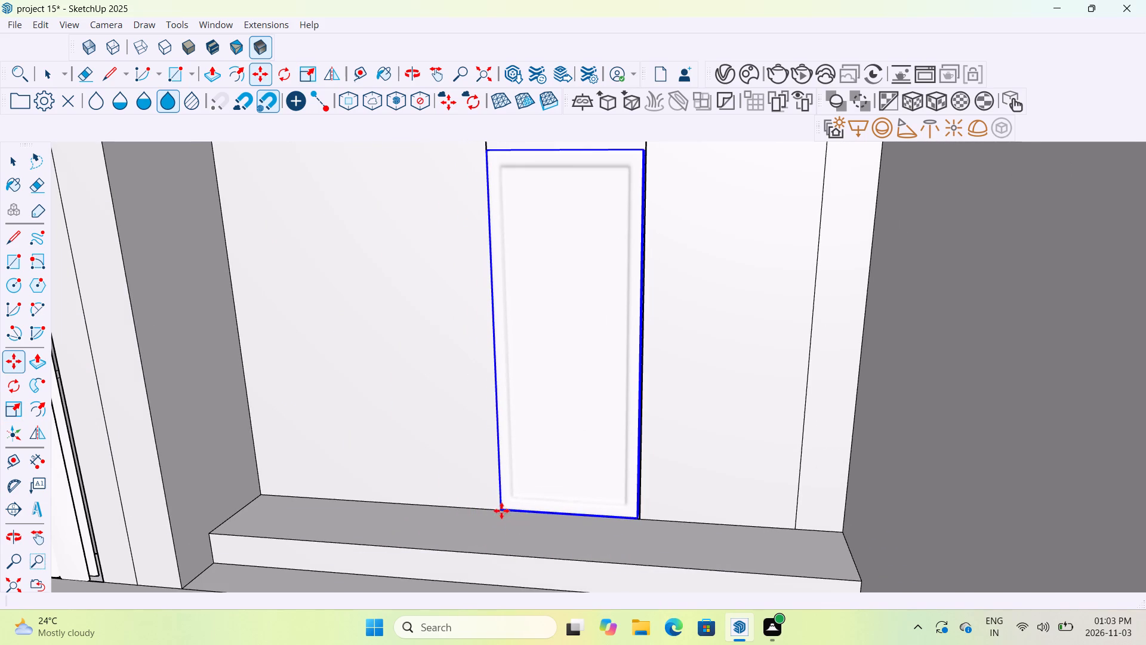
Scale the window's height up from its top centre to meet the top edge of the narrow opening.
middle_click_drag(569, 457, 569, 475)
scroll(569, 475, "down", 4)
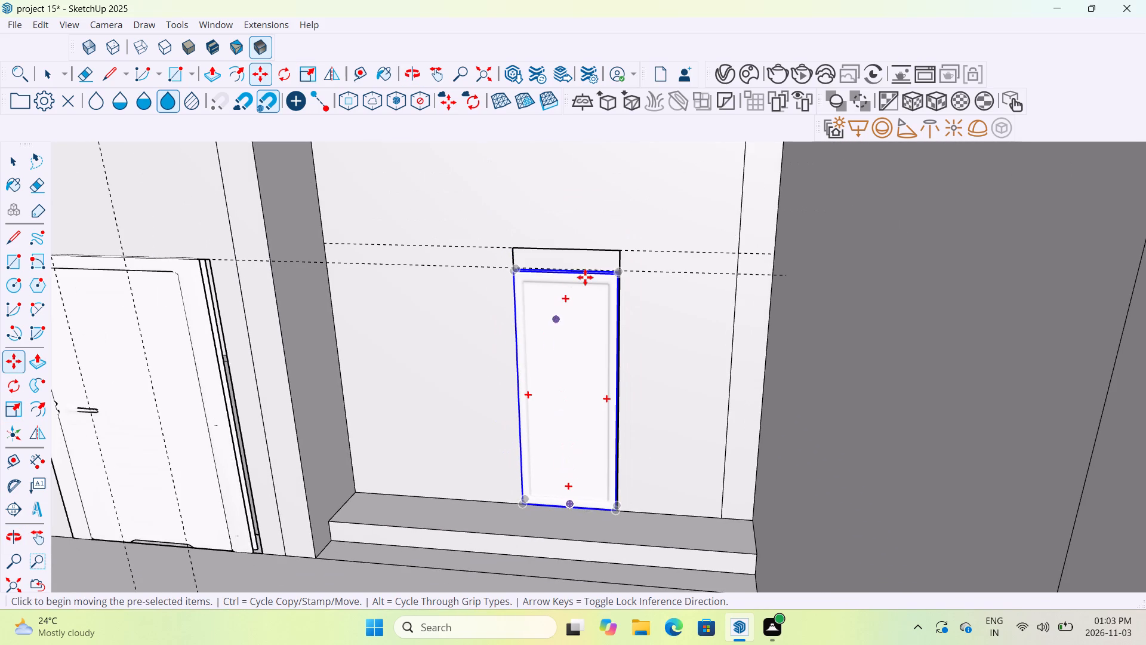
scroll(585, 277, "up", 10)
middle_click_drag(546, 273, 546, 301)
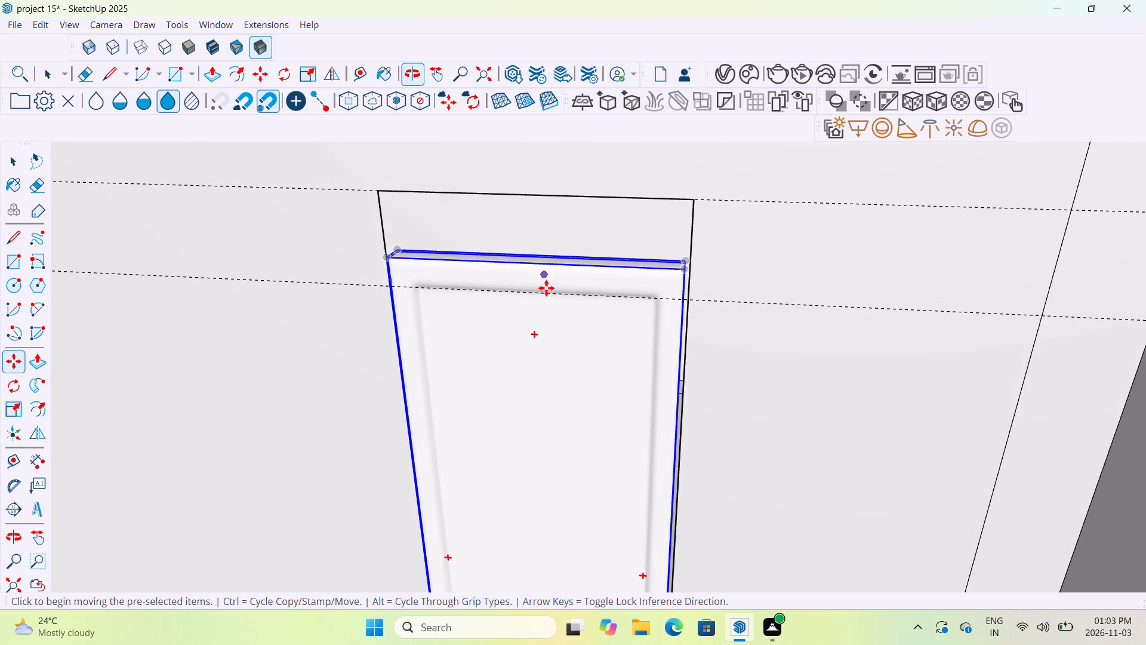
scroll(537, 252, "up", 5)
scroll(536, 247, "down", 4)
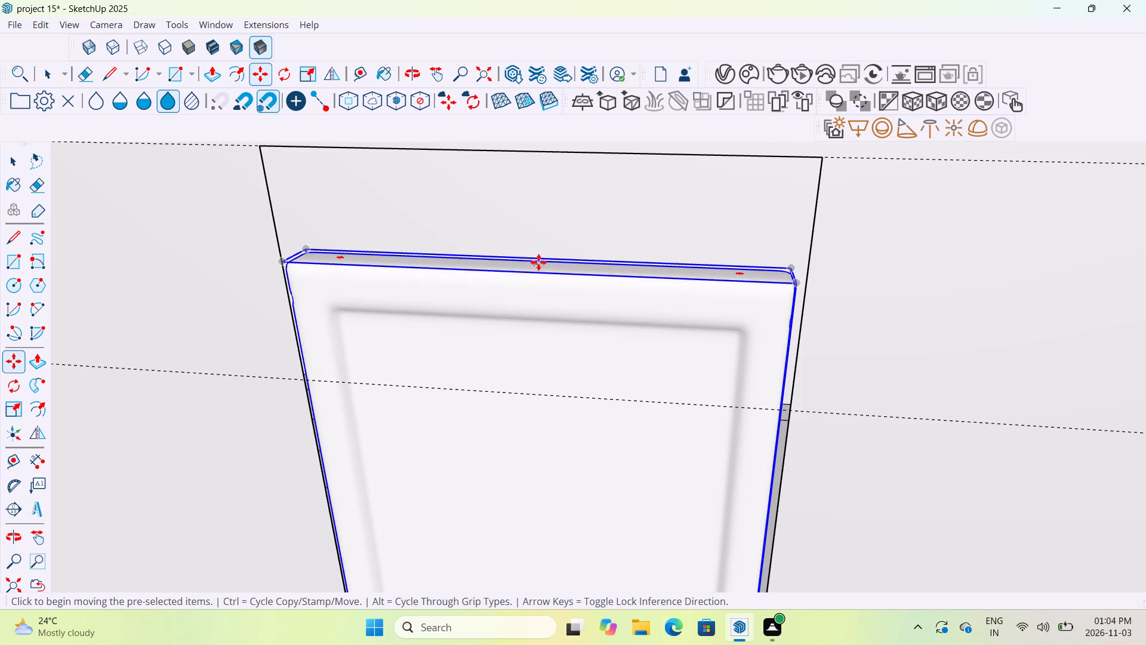
key("s")
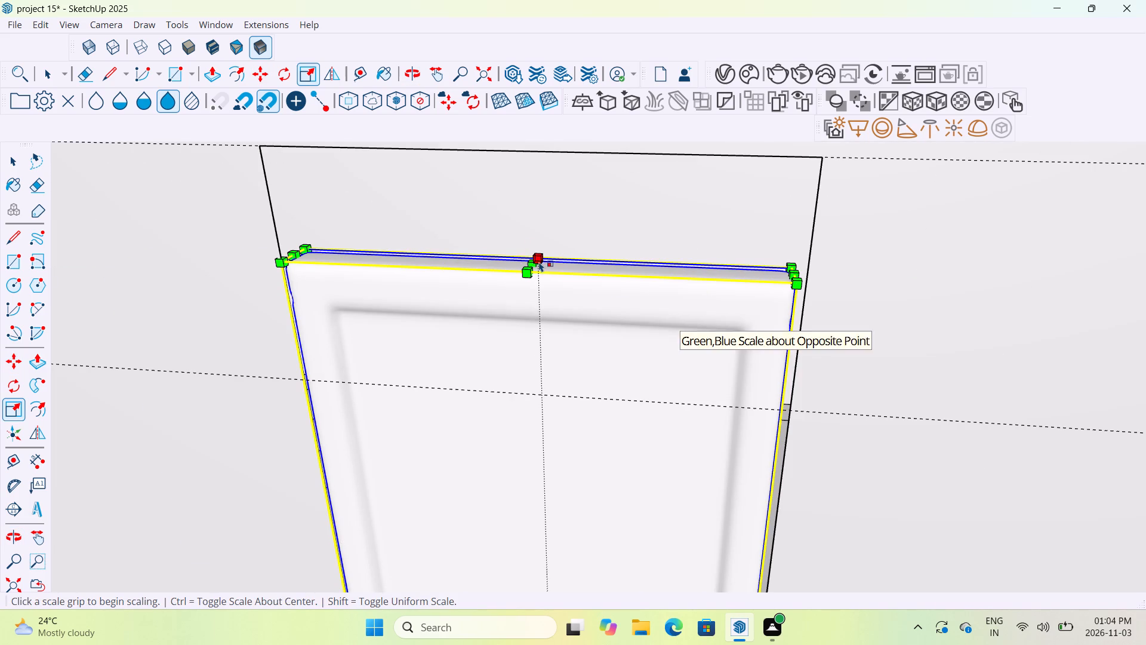
left_click_drag(536, 262, 540, 173)
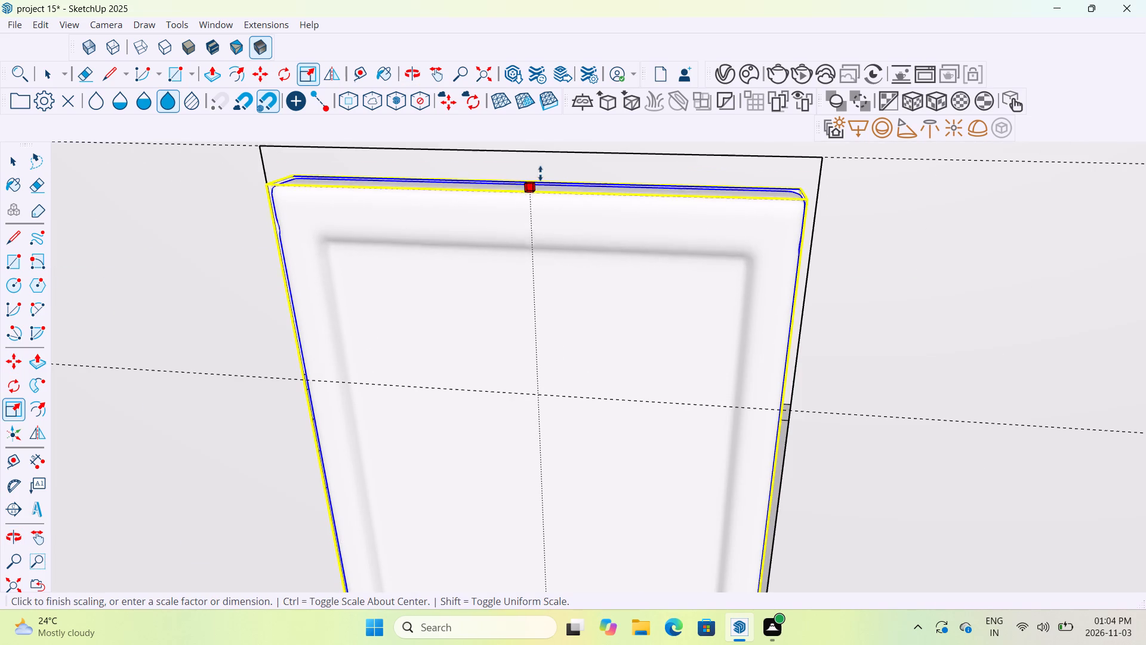
left_click_drag(540, 173, 544, 151)
key("grave")
key("Escape")
scroll(509, 265, "down", 4)
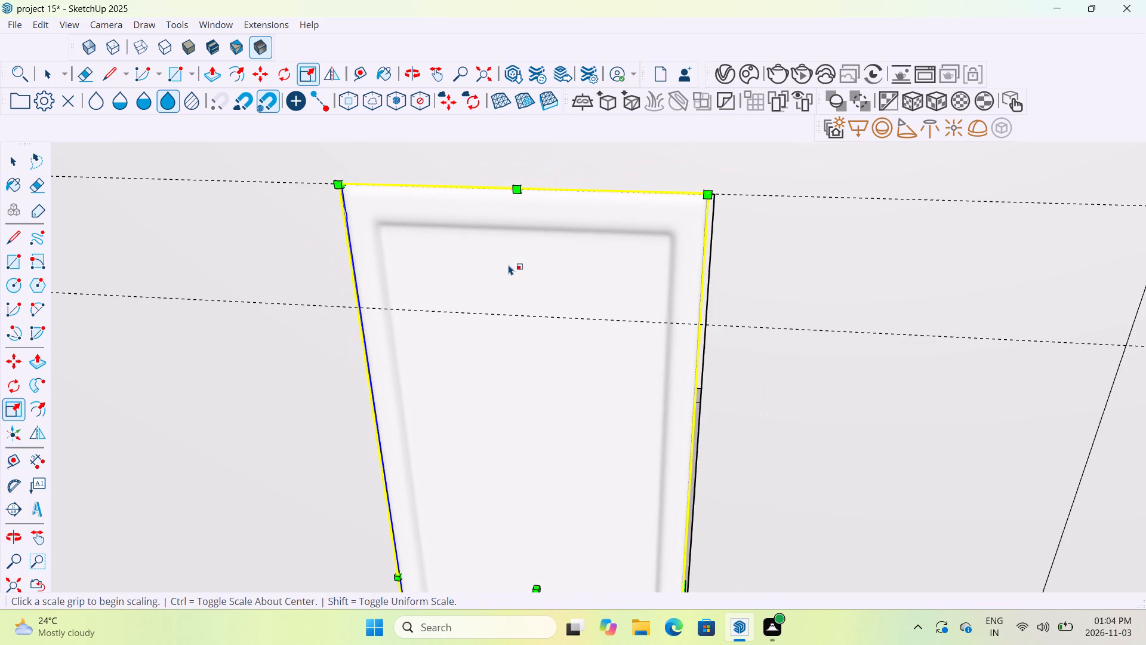
Widen the window from its side away from the door to meet the narrow opening's far jamb.
scroll(704, 423, "up", 5)
scroll(692, 450, "down", 2)
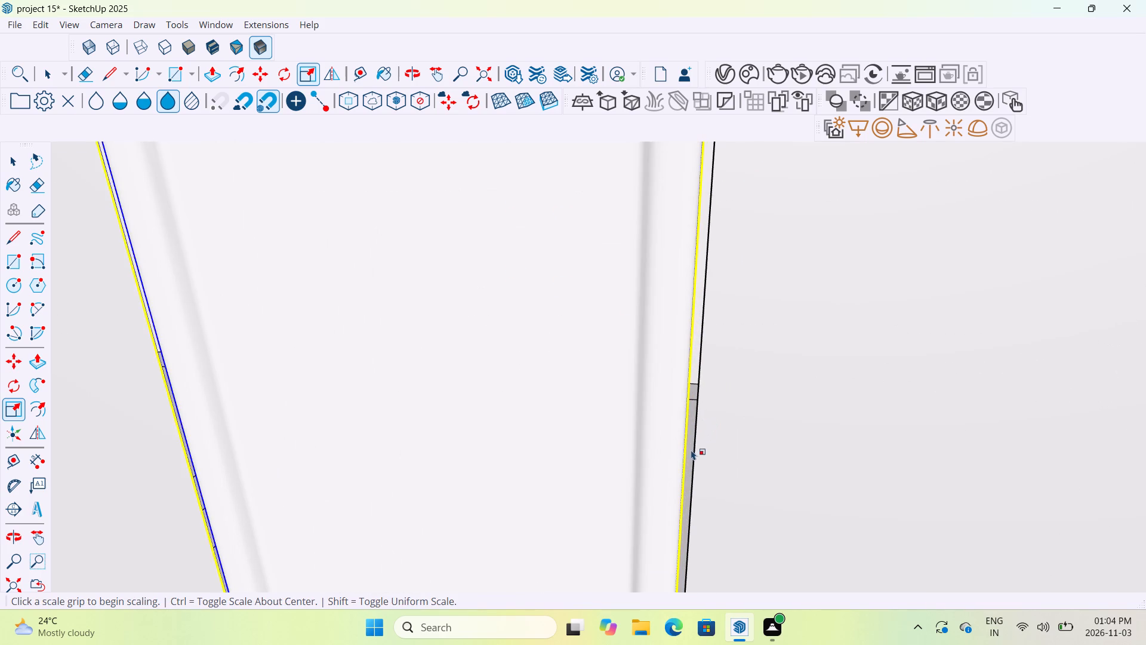
scroll(691, 450, "down", 11)
scroll(692, 481, "down", 20)
scroll(692, 481, "down", 1)
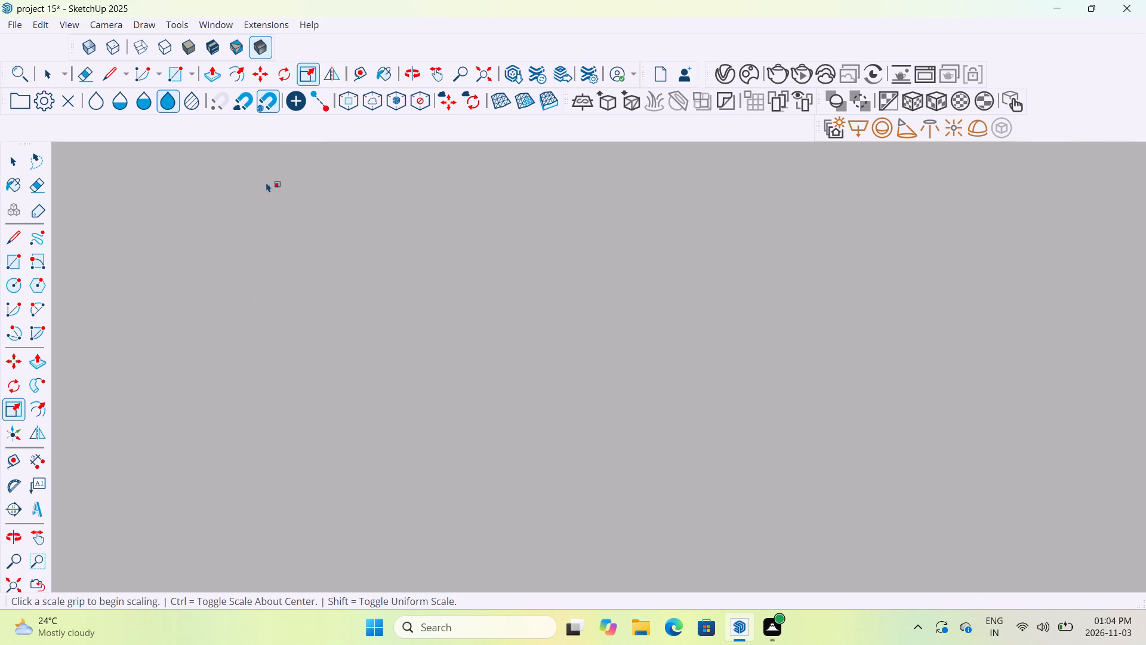
scroll(266, 185, "up", 1)
scroll(254, 284, "down", 5)
scroll(1145, 448, "down", 16)
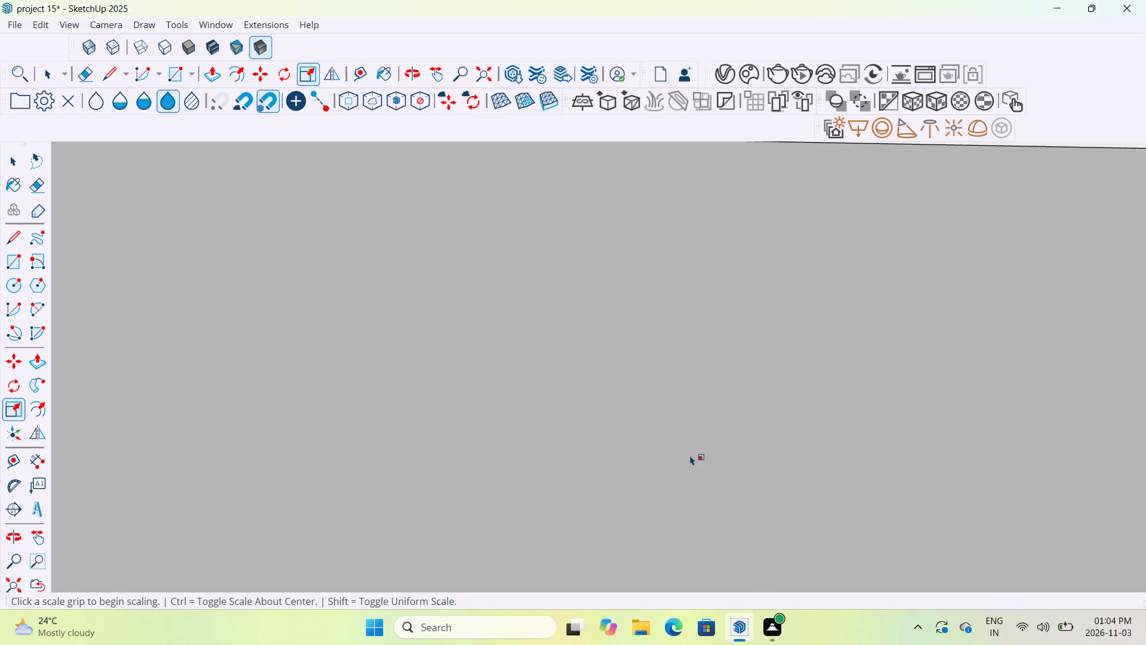
scroll(690, 455, "down", 20)
scroll(690, 455, "down", 20)
scroll(690, 455, "down", 2)
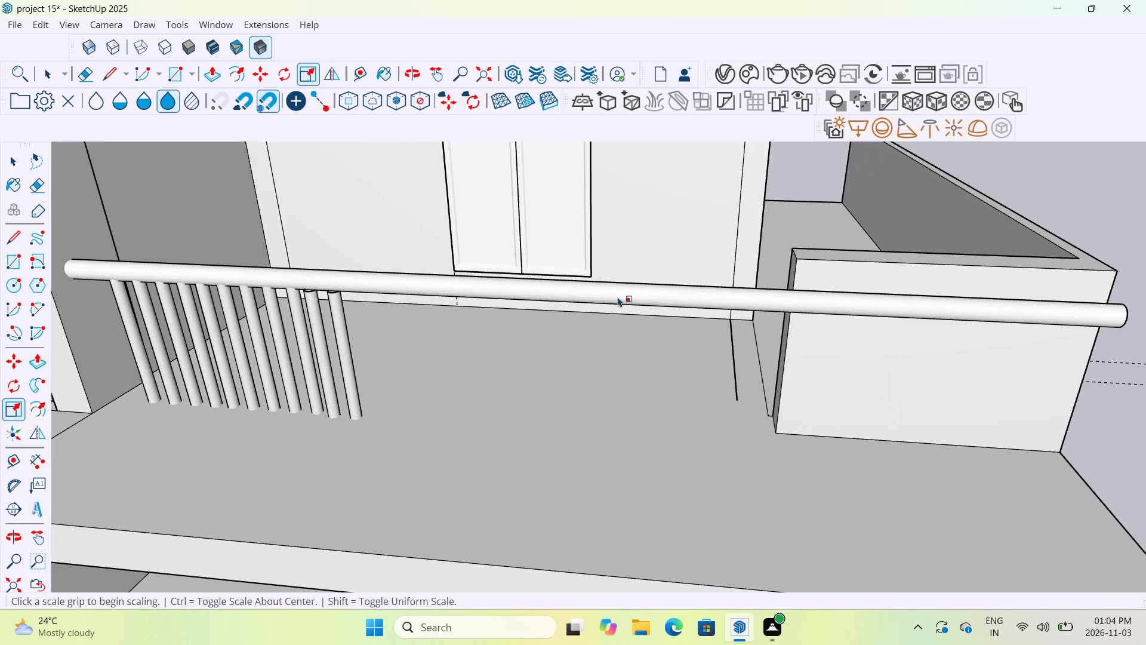
middle_click_drag(602, 256, 589, 314)
scroll(599, 211, "up", 8)
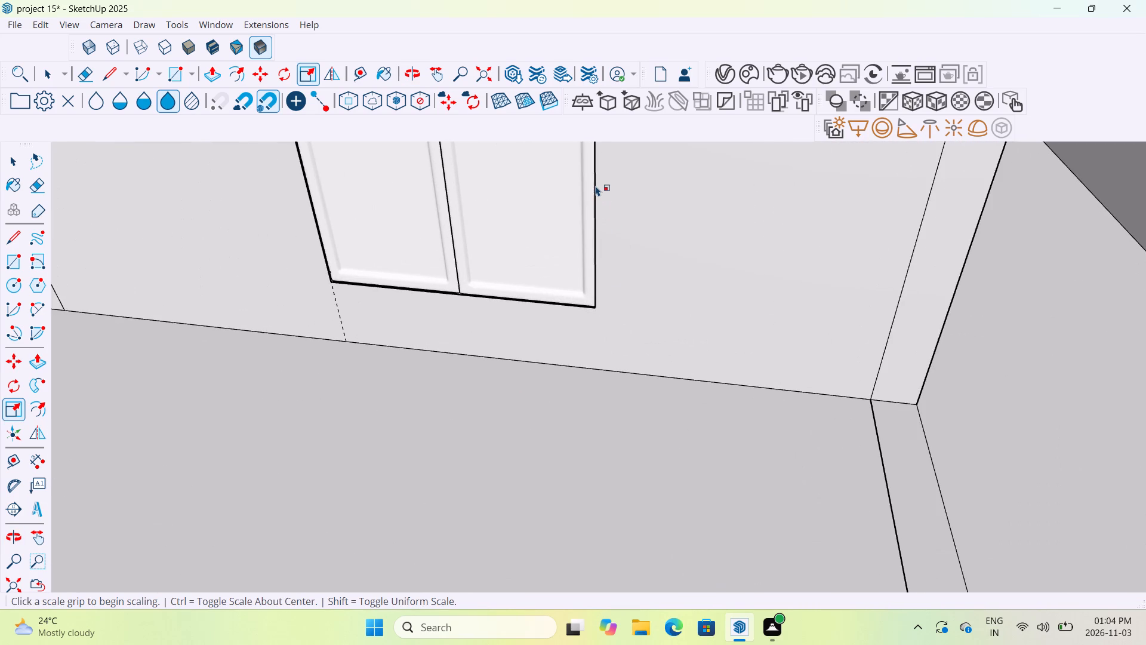
scroll(613, 245, "down", 15)
scroll(623, 309, "down", 13)
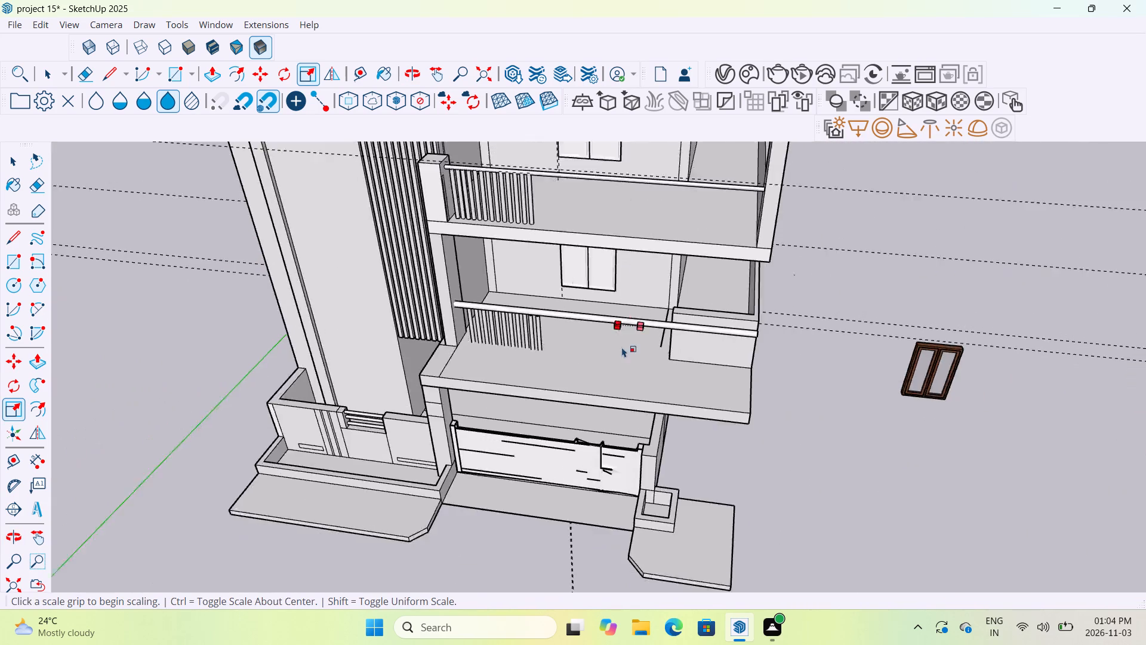
scroll(622, 347, "down", 1)
scroll(618, 403, "up", 13)
middle_click_drag(622, 422, 612, 312)
scroll(677, 339, "up", 17)
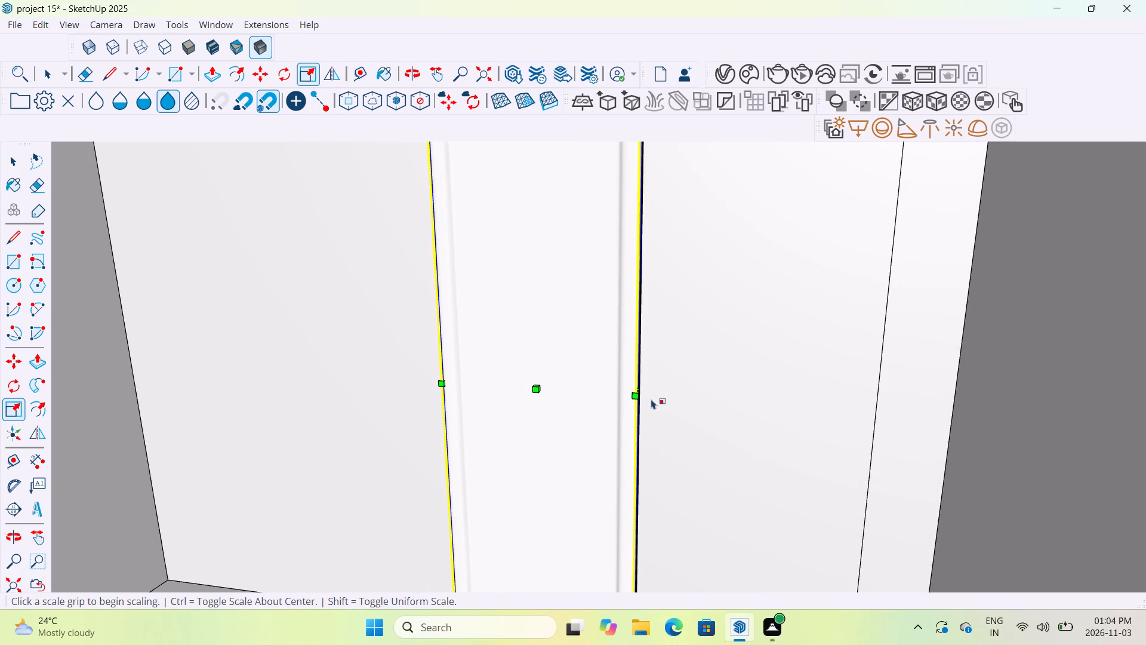
scroll(647, 392, "up", 14)
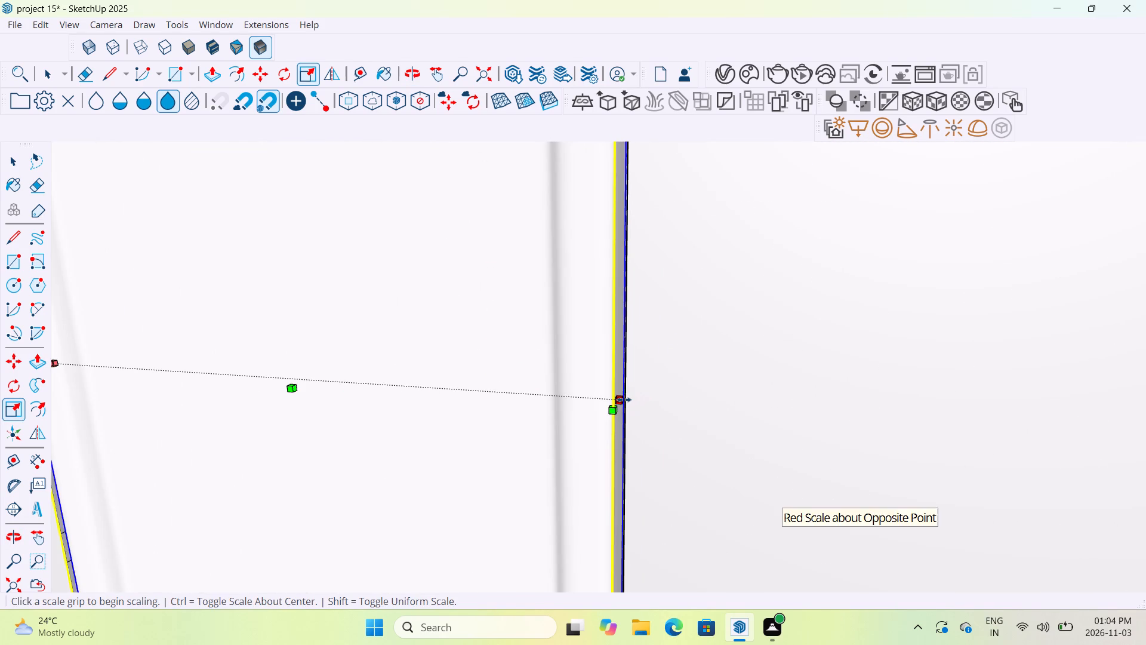
left_click_drag(624, 400, 630, 398)
scroll(633, 396, "down", 8)
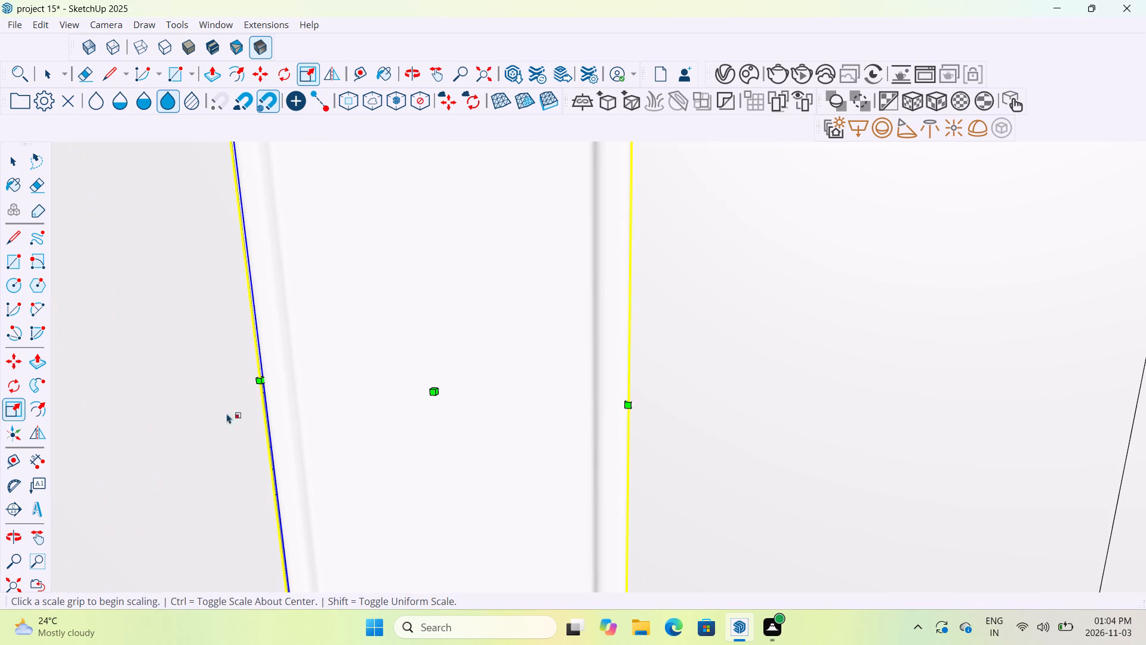
middle_click_drag(217, 413, 320, 411)
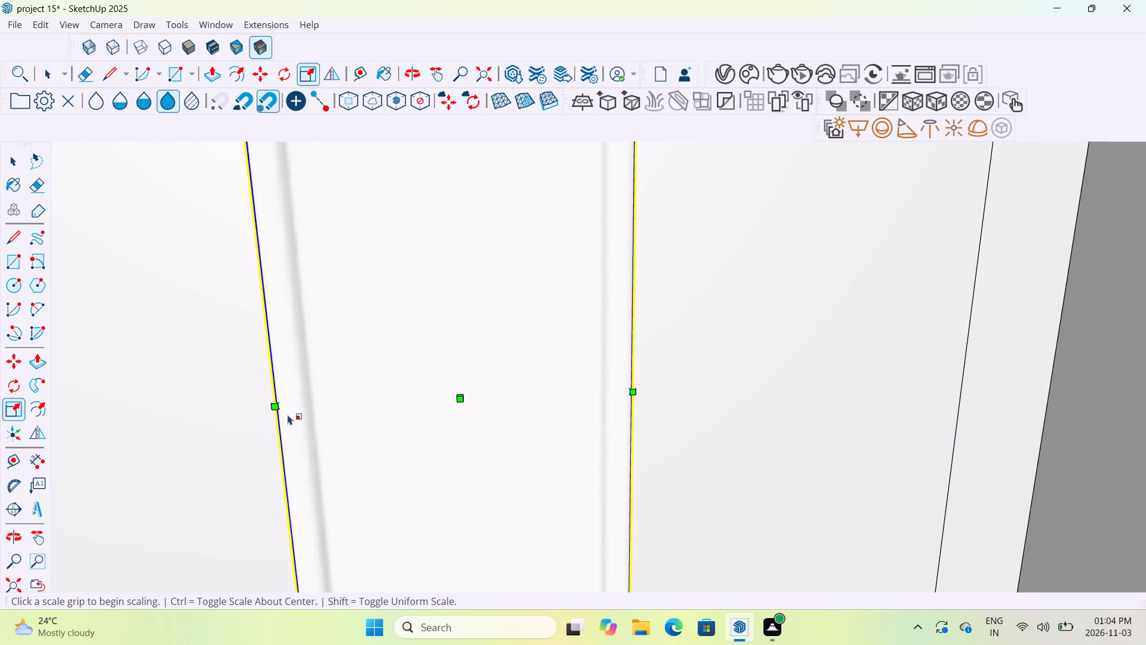
scroll(269, 404, "up", 18)
scroll(284, 421, "up", 6)
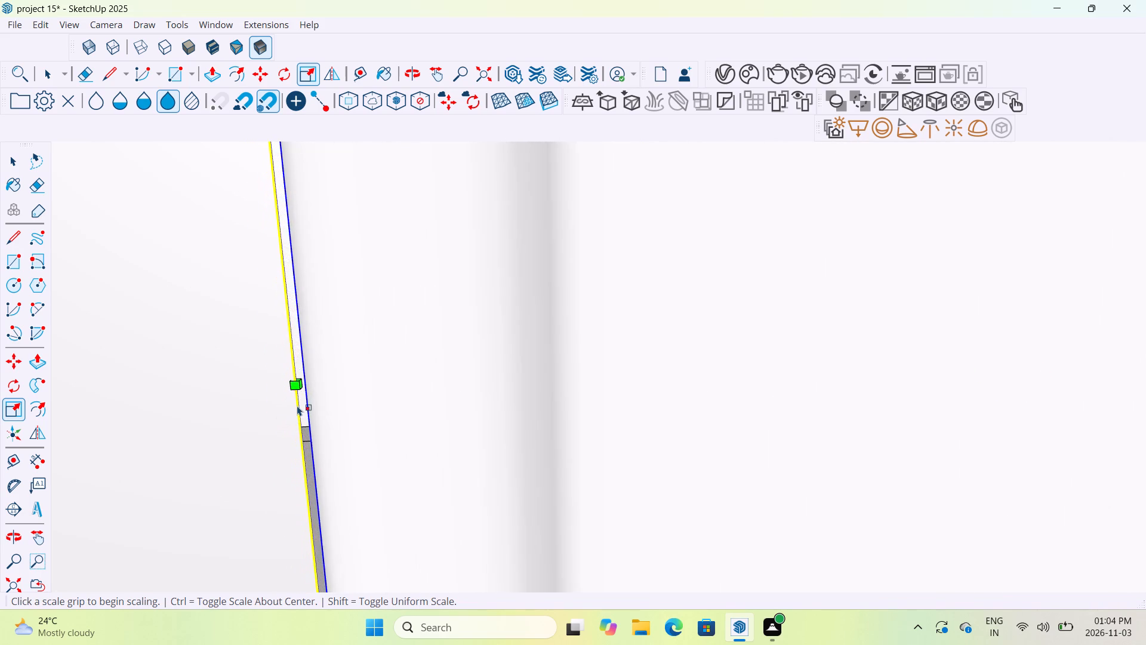
scroll(298, 404, "up", 13)
middle_click_drag(299, 398, 360, 398)
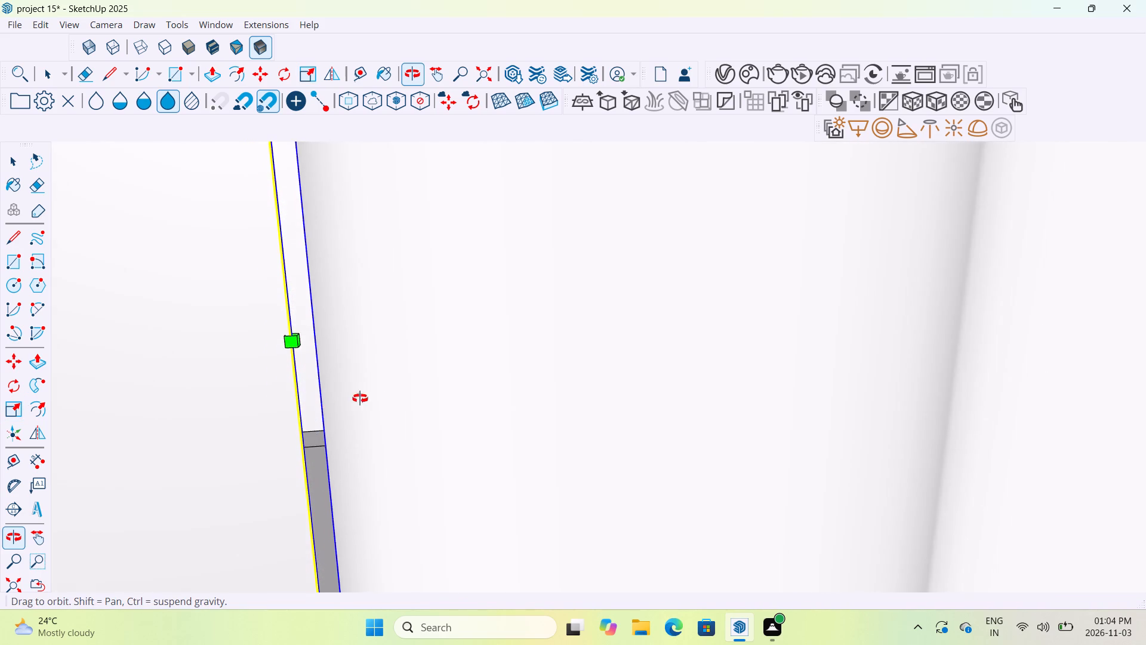
middle_click_drag(360, 398, 401, 400)
scroll(401, 400, "down", 13)
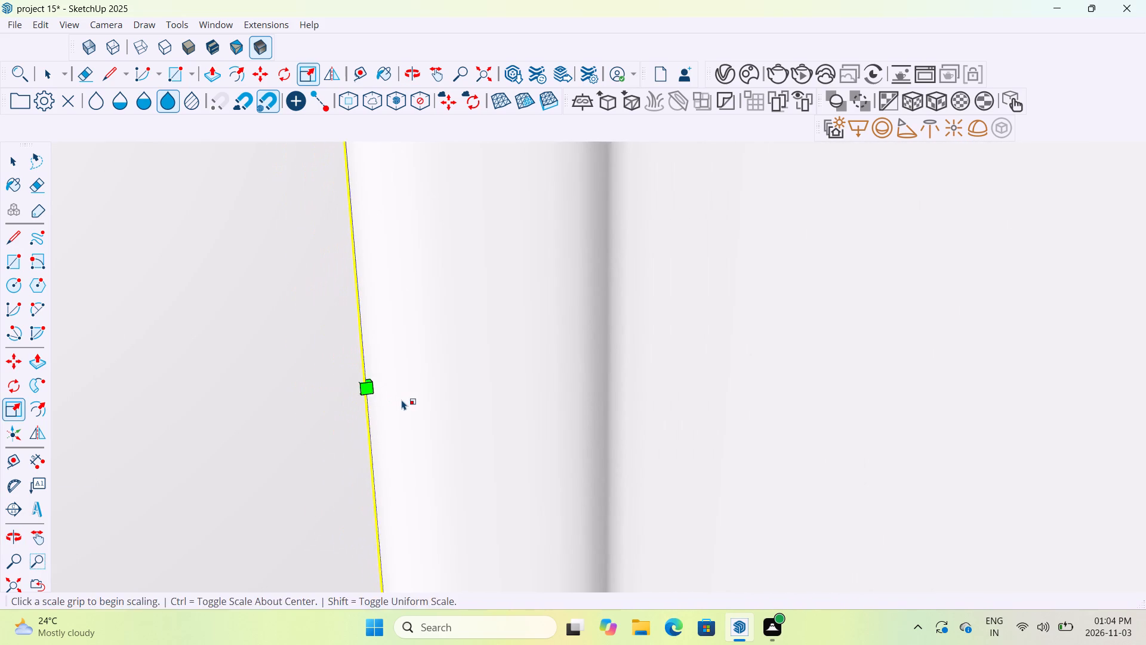
key("Escape")
Move the window slightly by its bottom corner nearest the door to align with the narrow opening's bottom corner at the raised step.
middle_click_drag(649, 386, 489, 437)
scroll(522, 433, "down", 1)
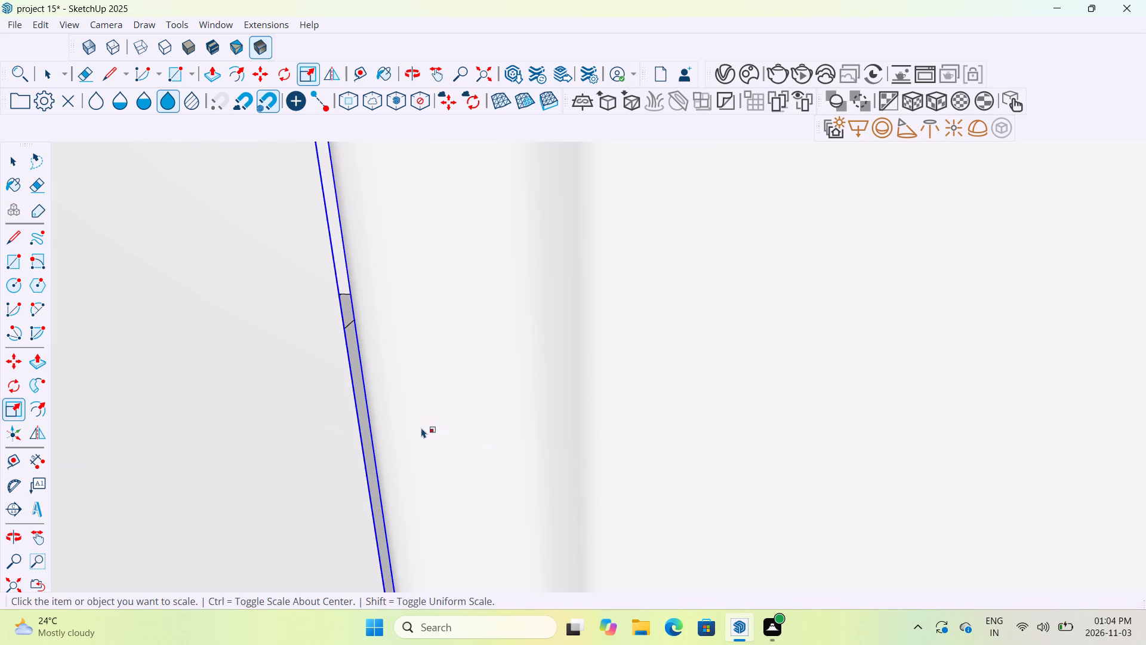
scroll(421, 413, "down", 6)
scroll(421, 409, "down", 20)
scroll(421, 409, "down", 7)
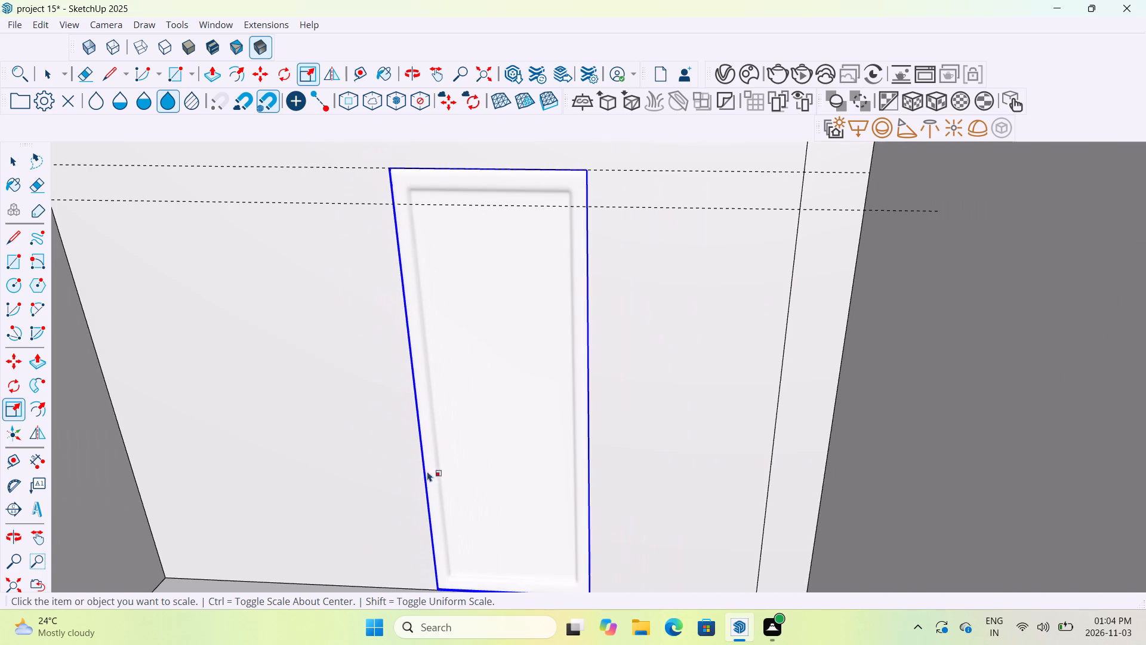
scroll(433, 508, "down", 6)
key("Escape")
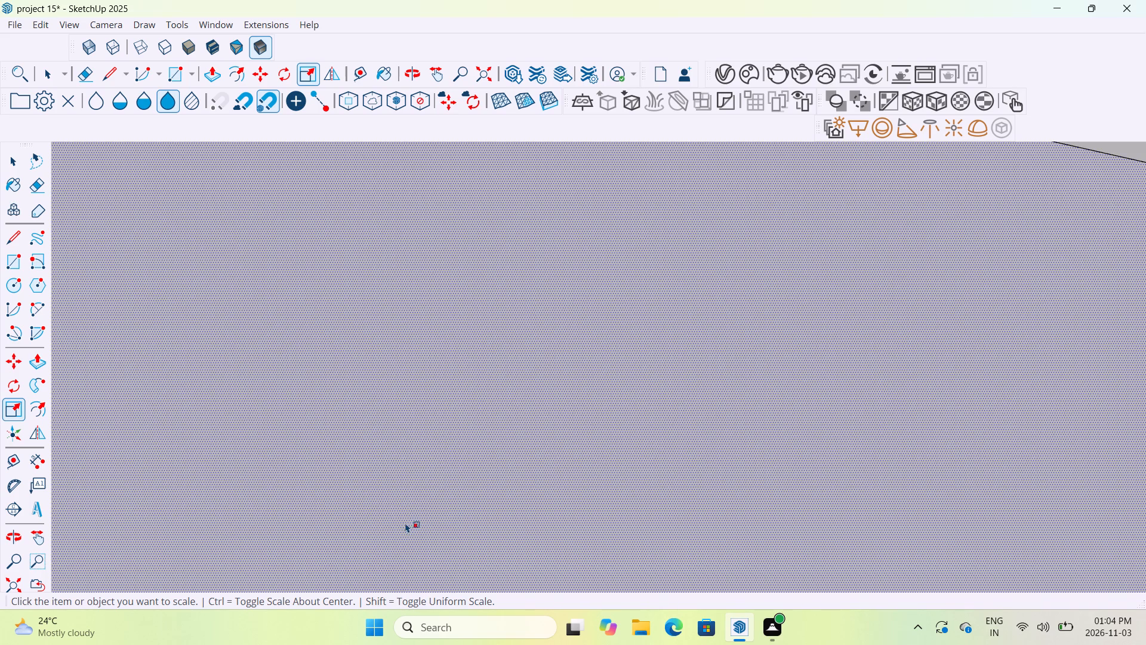
scroll(404, 517, "down", 20)
scroll(404, 517, "down", 20)
scroll(404, 517, "down", 13)
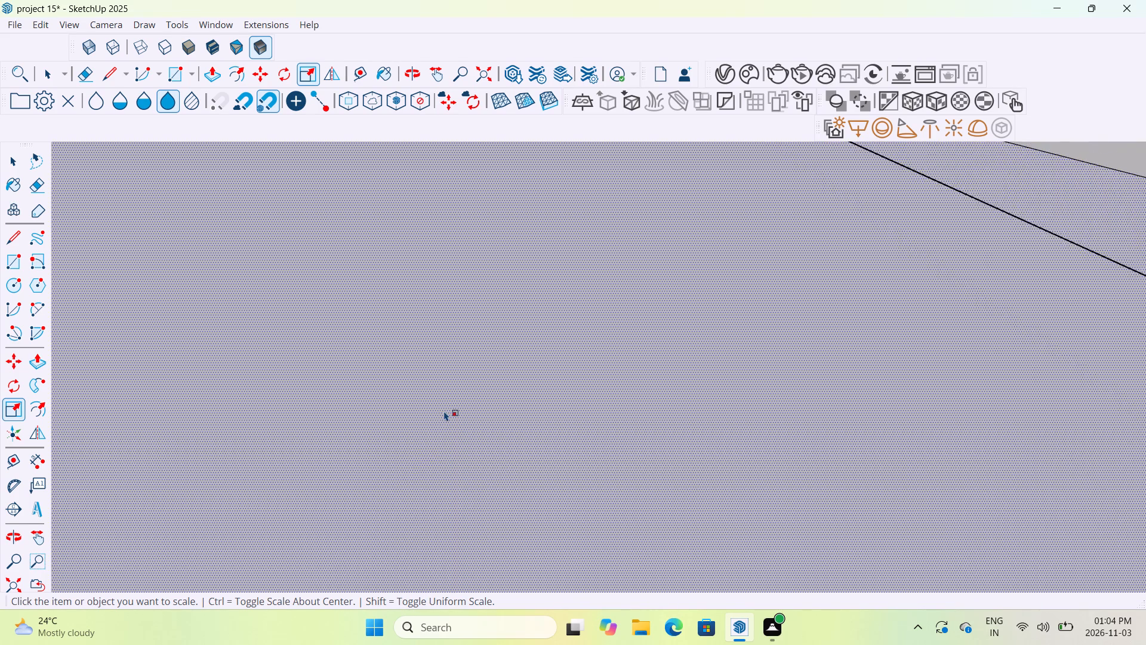
scroll(444, 411, "down", 20)
scroll(444, 411, "down", 4)
scroll(444, 413, "up", 1)
scroll(445, 411, "down", 20)
scroll(445, 411, "down", 5)
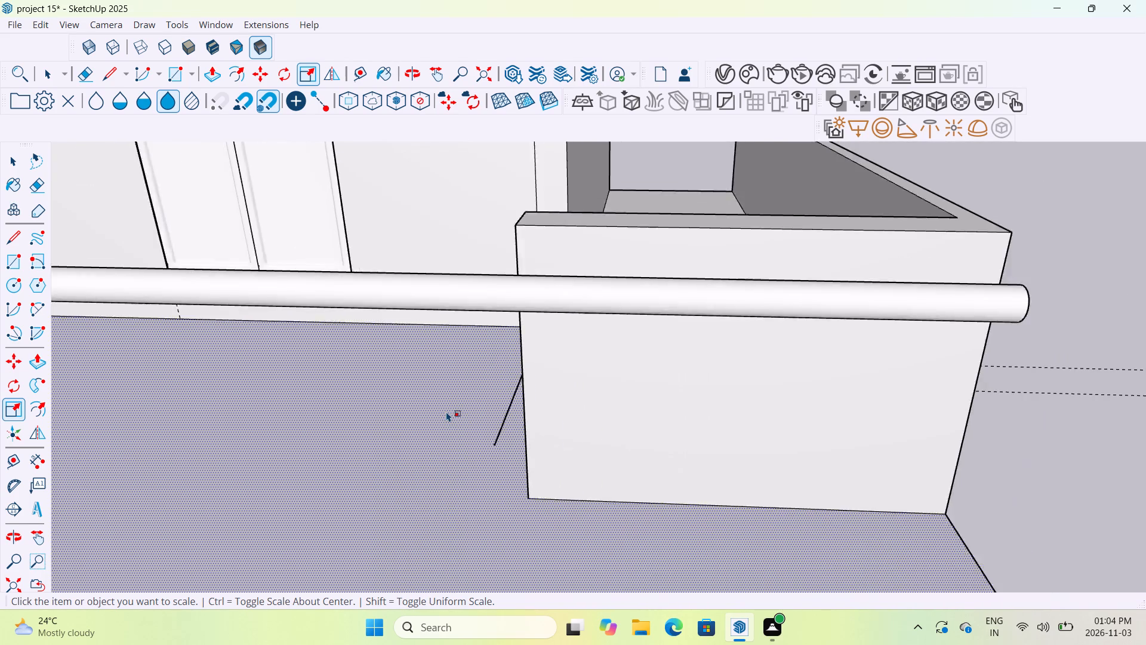
scroll(446, 411, "down", 15)
scroll(449, 426, "down", 8)
scroll(417, 493, "up", 18)
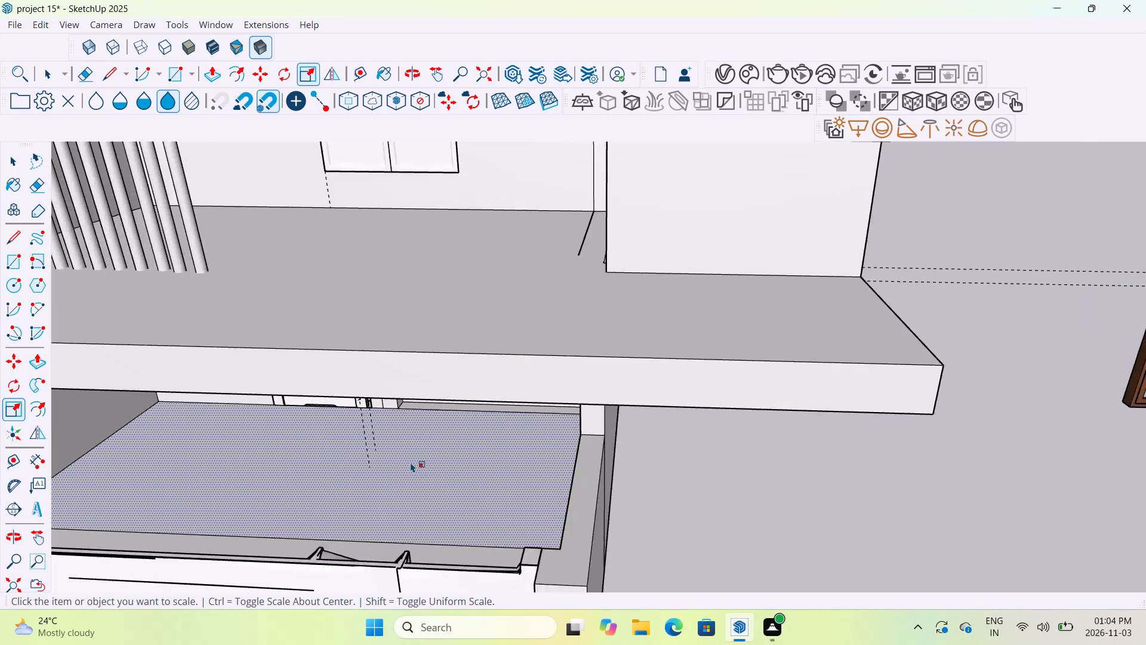
scroll(411, 462, "up", 4)
scroll(555, 316, "up", 5)
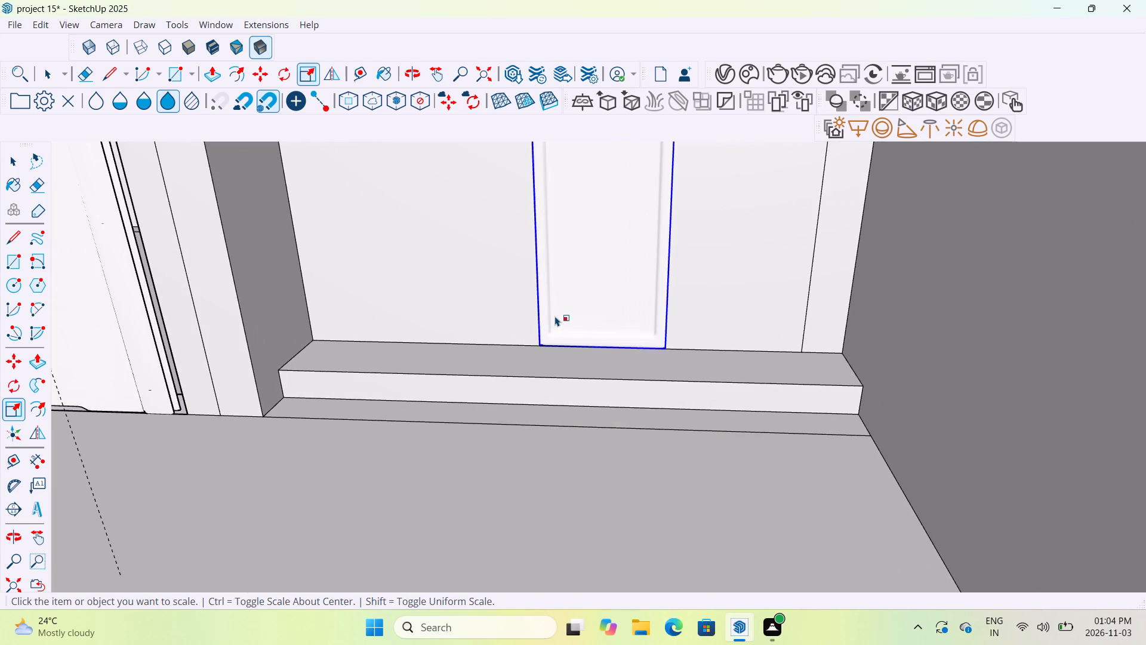
key("m")
scroll(537, 348, "up", 20)
scroll(537, 348, "up", 4)
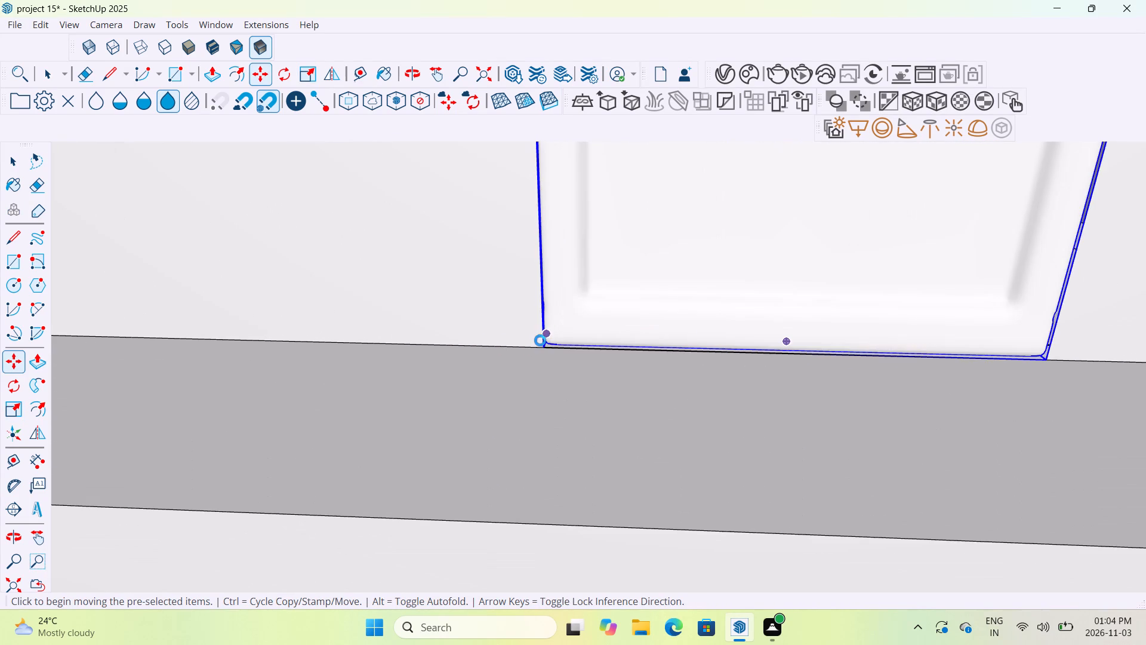
scroll(540, 340, "up", 9)
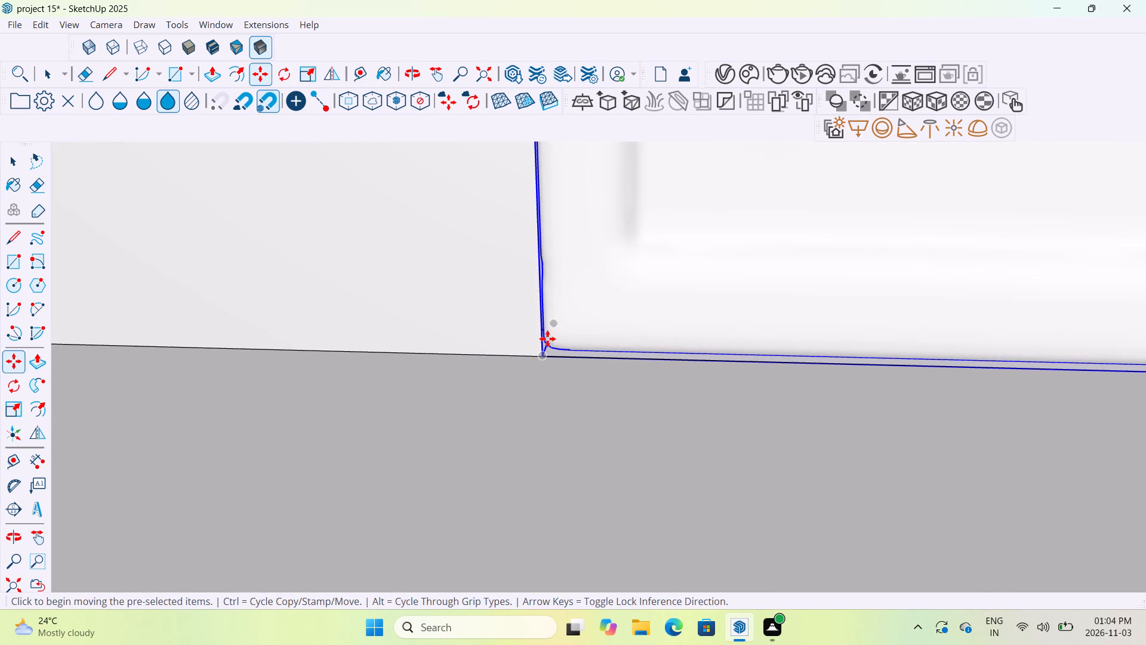
left_click(550, 339)
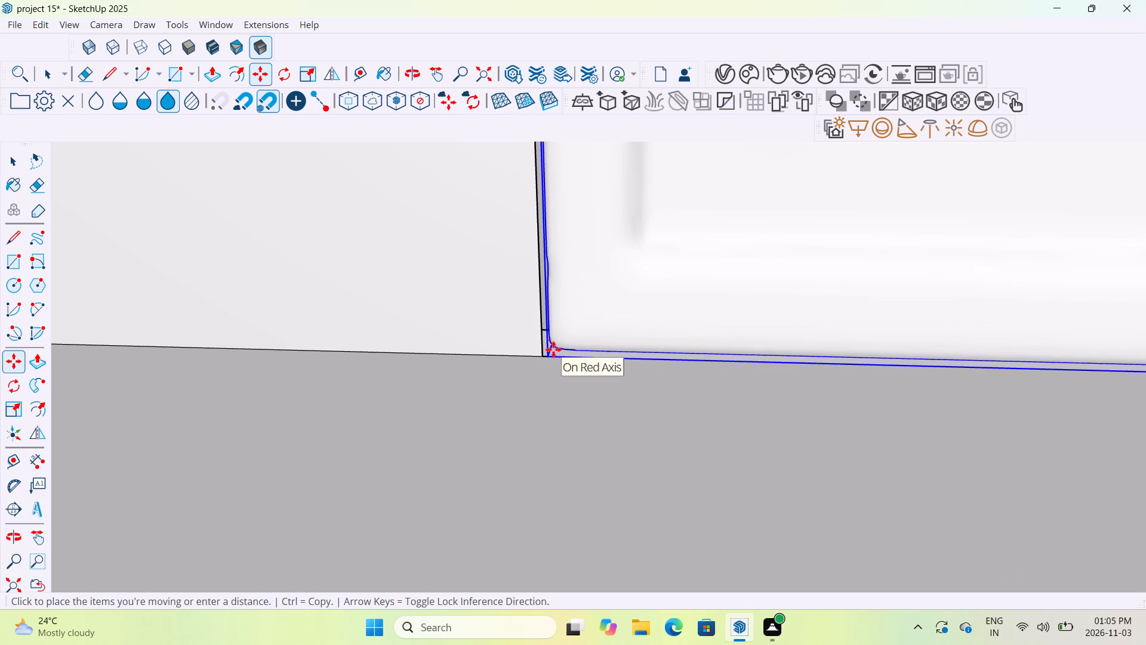
left_click(550, 351)
Examine the fitted window's bottom and top edges against the narrow opening above the raised step.
scroll(571, 338, "down", 10)
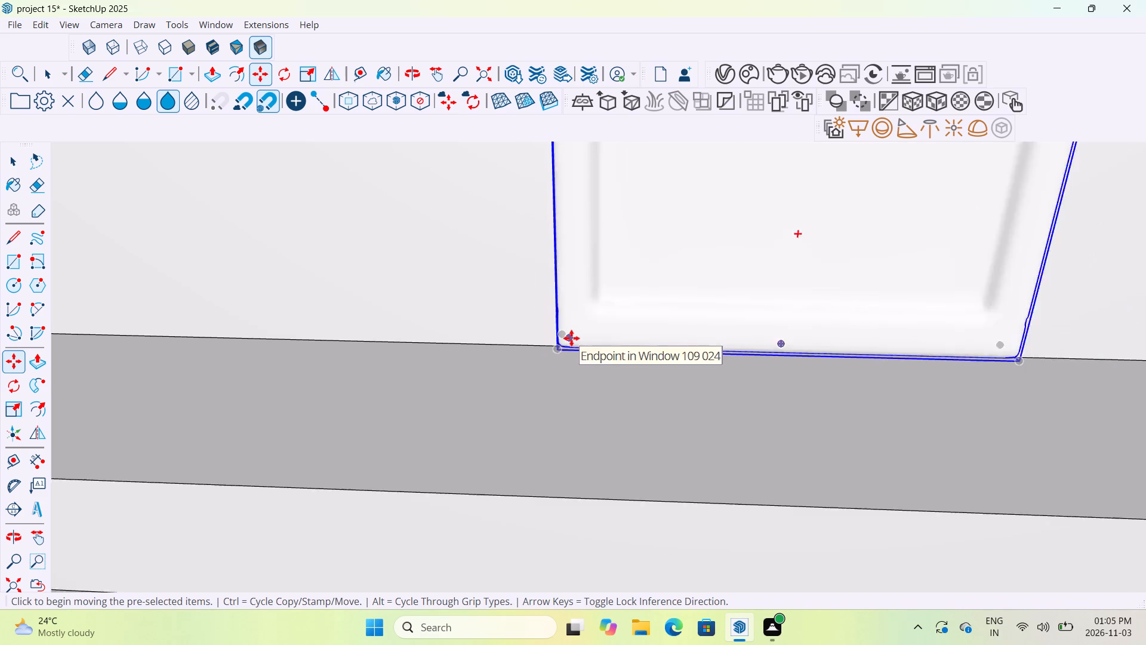
scroll(571, 338, "down", 12)
scroll(633, 310, "down", 8)
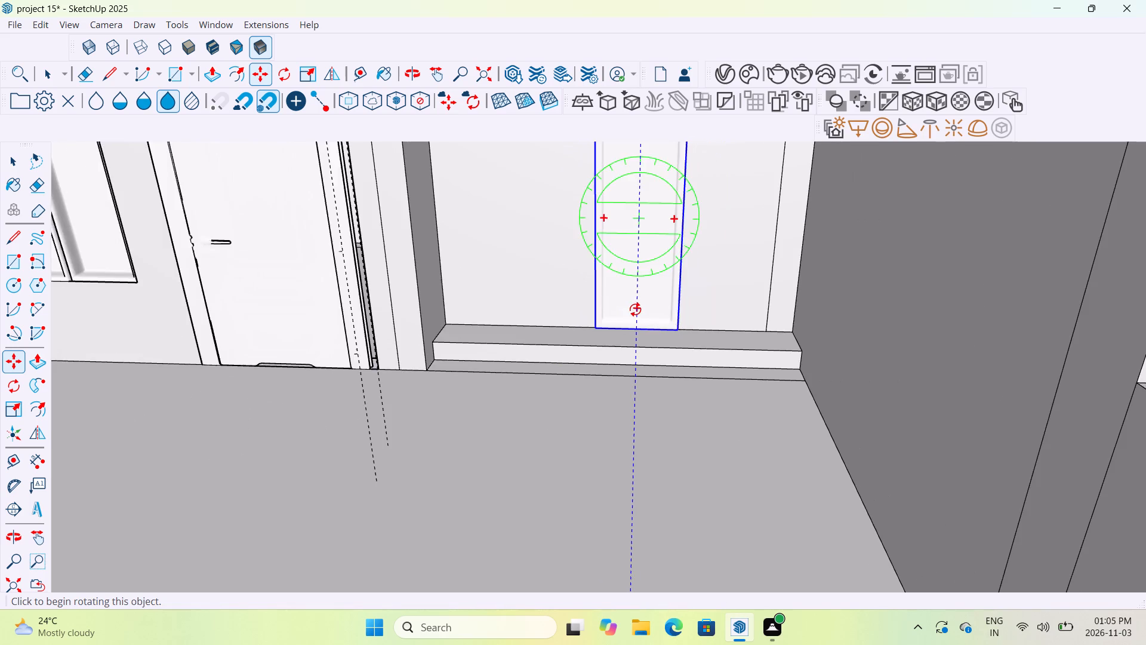
scroll(635, 309, "down", 2)
scroll(644, 163, "up", 5)
scroll(648, 216, "up", 5)
middle_click_drag(648, 216, 651, 168)
scroll(651, 168, "down", 9)
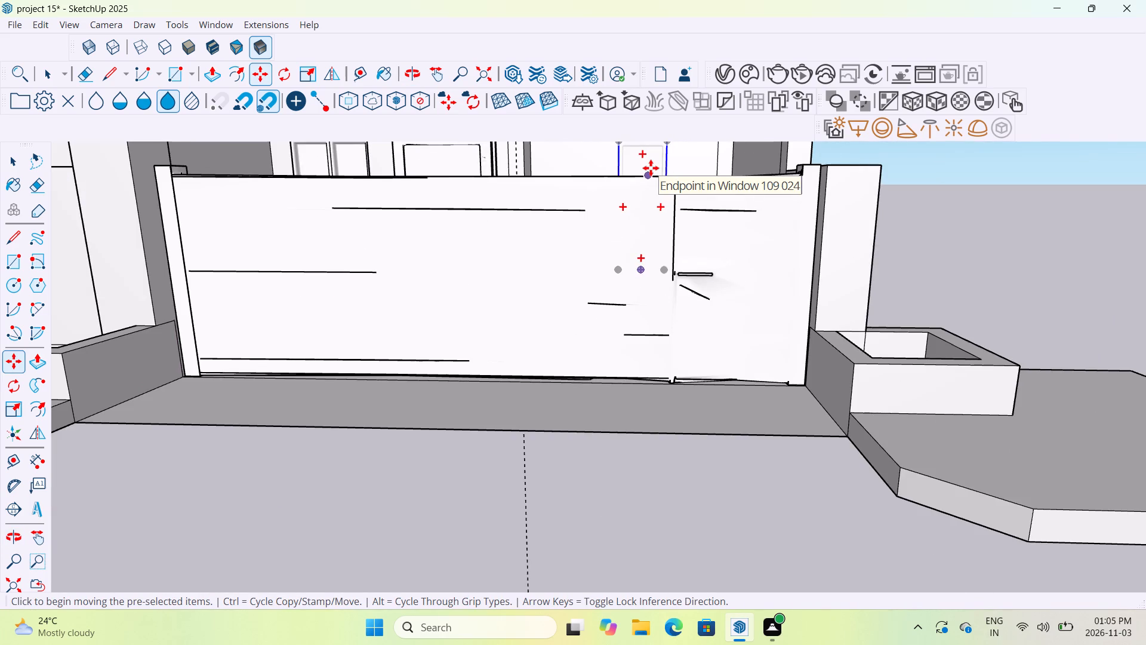
scroll(651, 162, "up", 11)
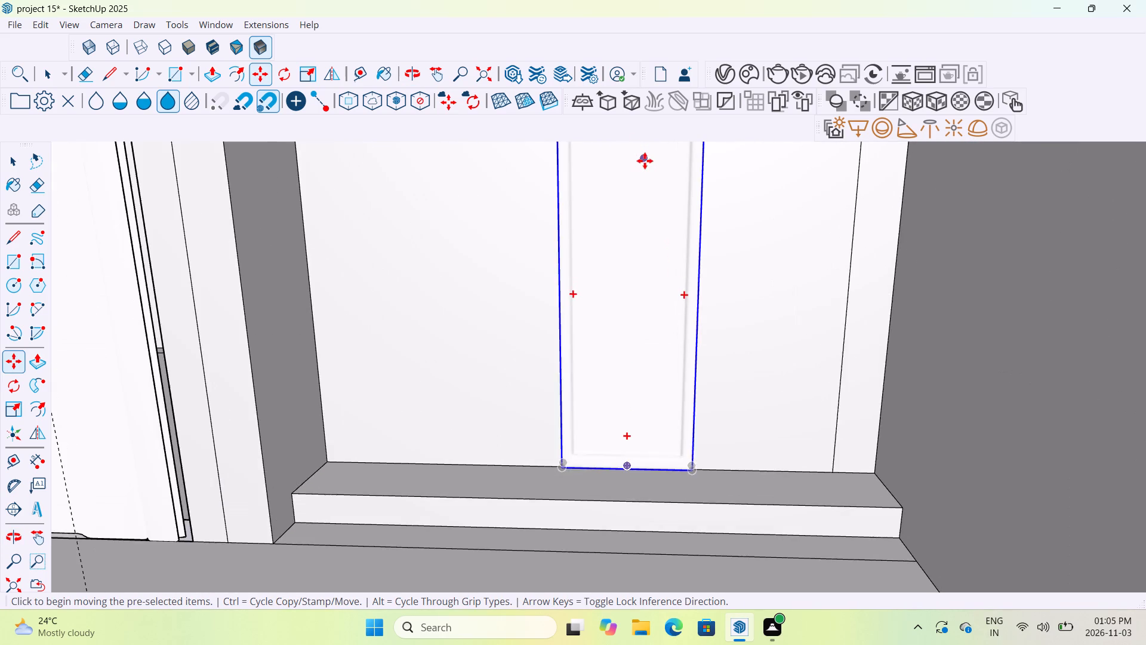
scroll(645, 161, "down", 8)
middle_click_drag(645, 180, 646, 181)
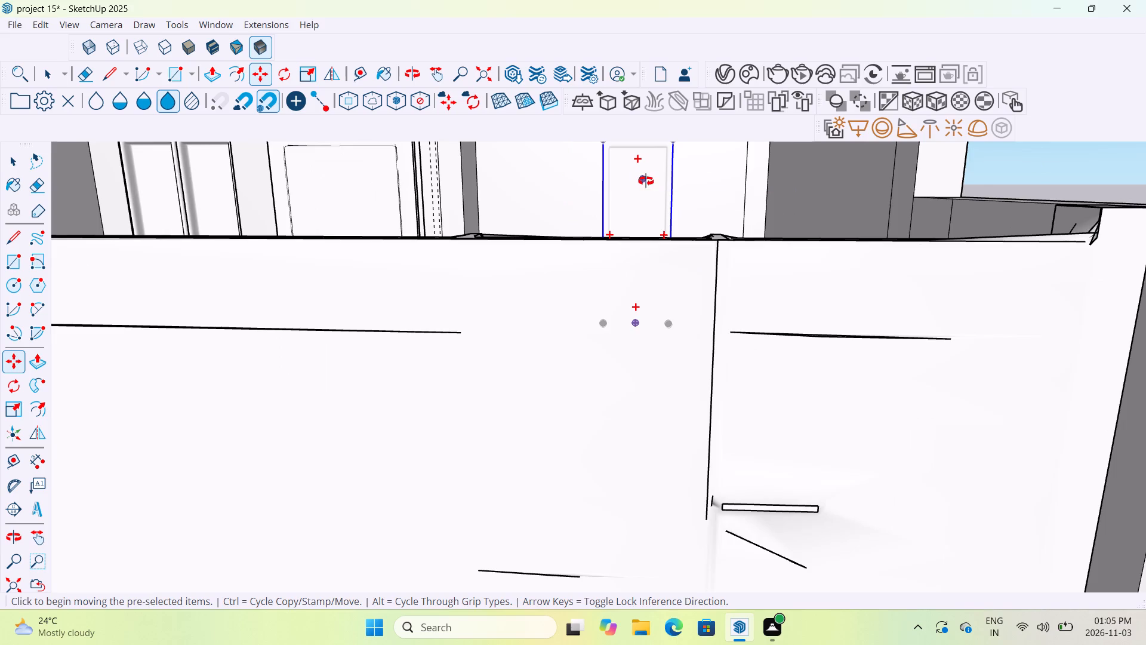
middle_click_drag(646, 181, 655, 262)
middle_click_drag(647, 297, 636, 247)
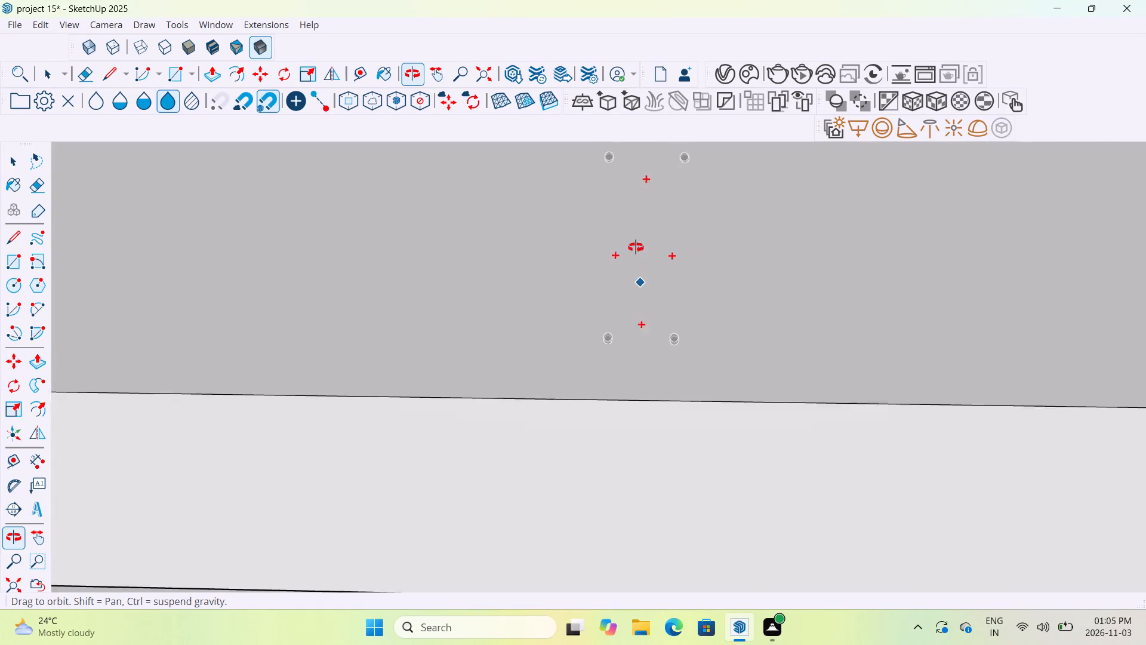
middle_click_drag(636, 247, 636, 178)
scroll(648, 364, "up", 3)
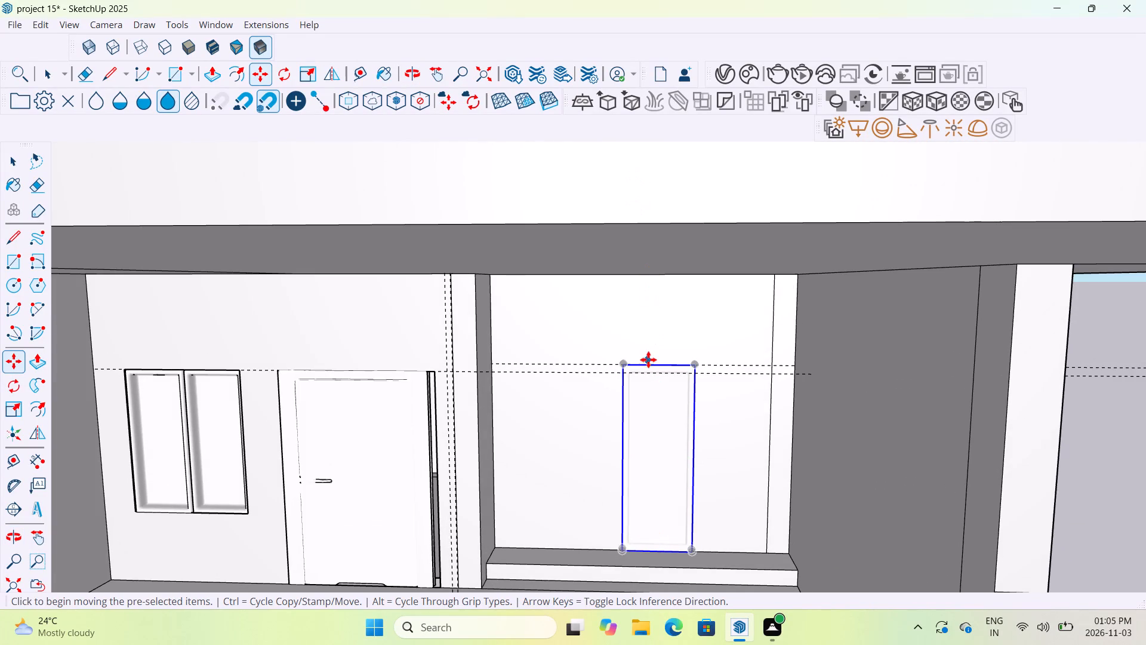
scroll(648, 360, "up", 9)
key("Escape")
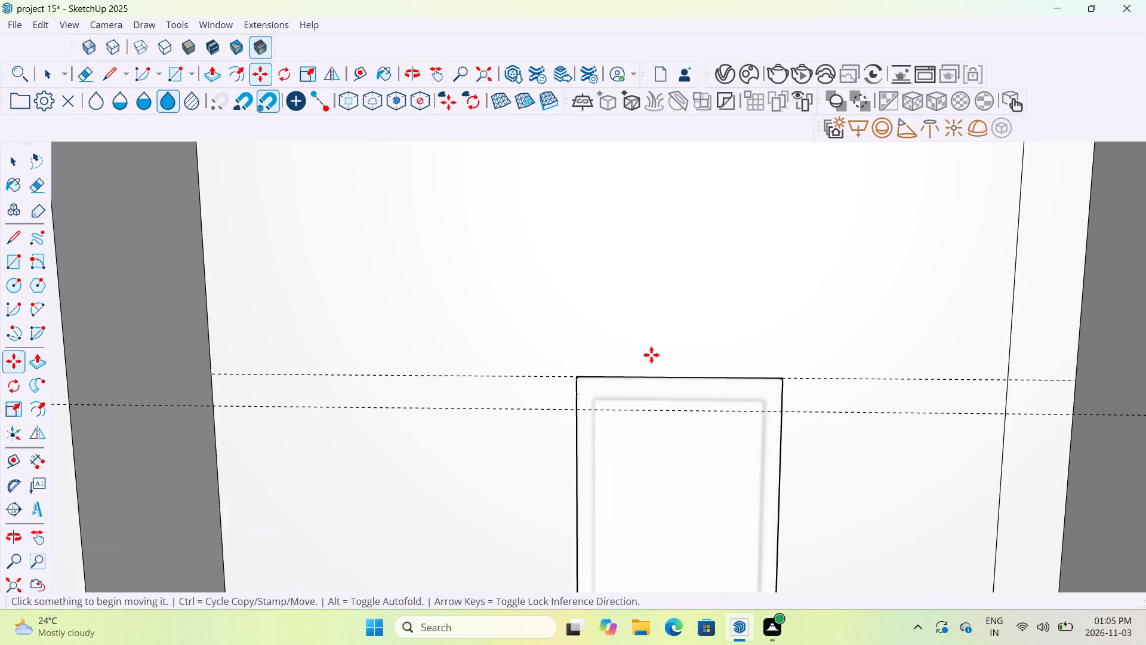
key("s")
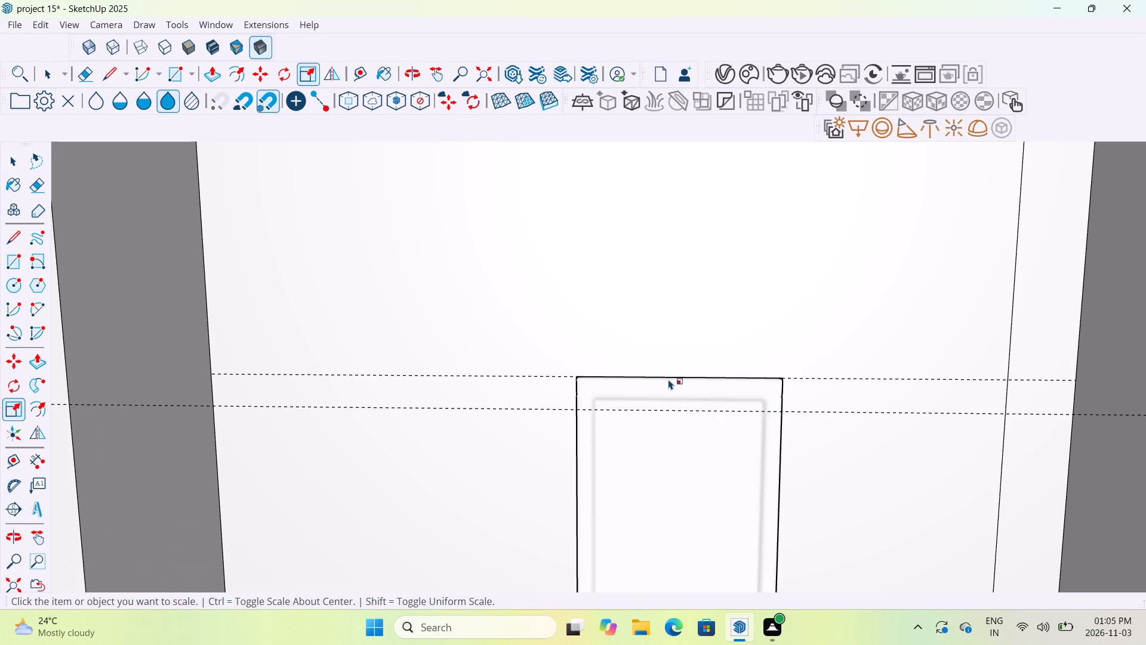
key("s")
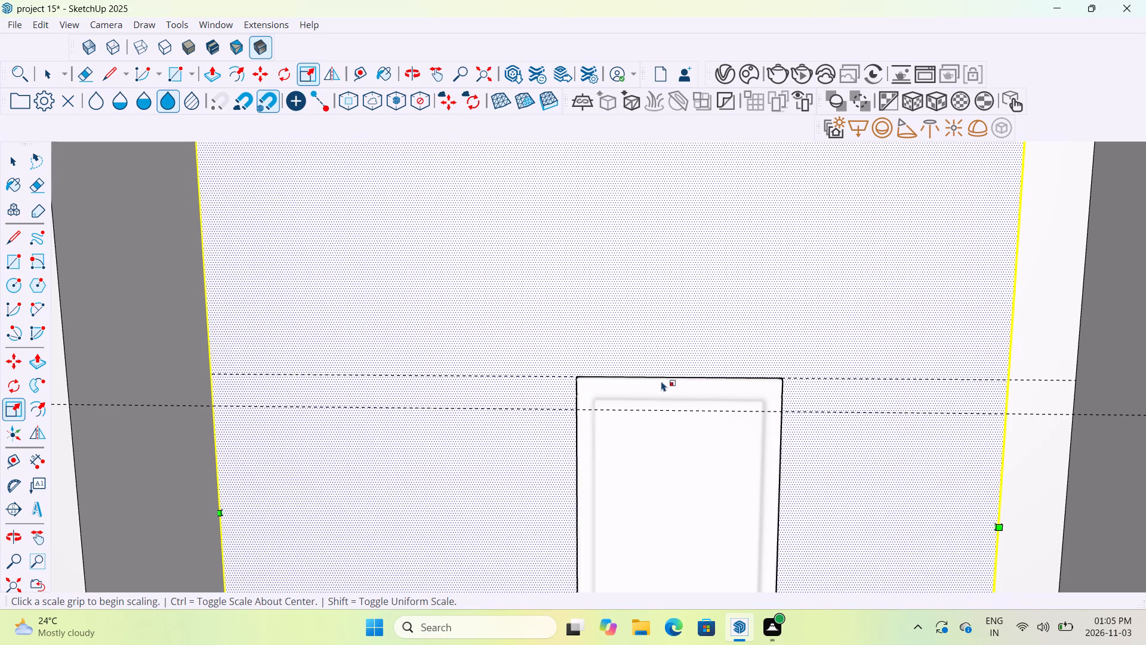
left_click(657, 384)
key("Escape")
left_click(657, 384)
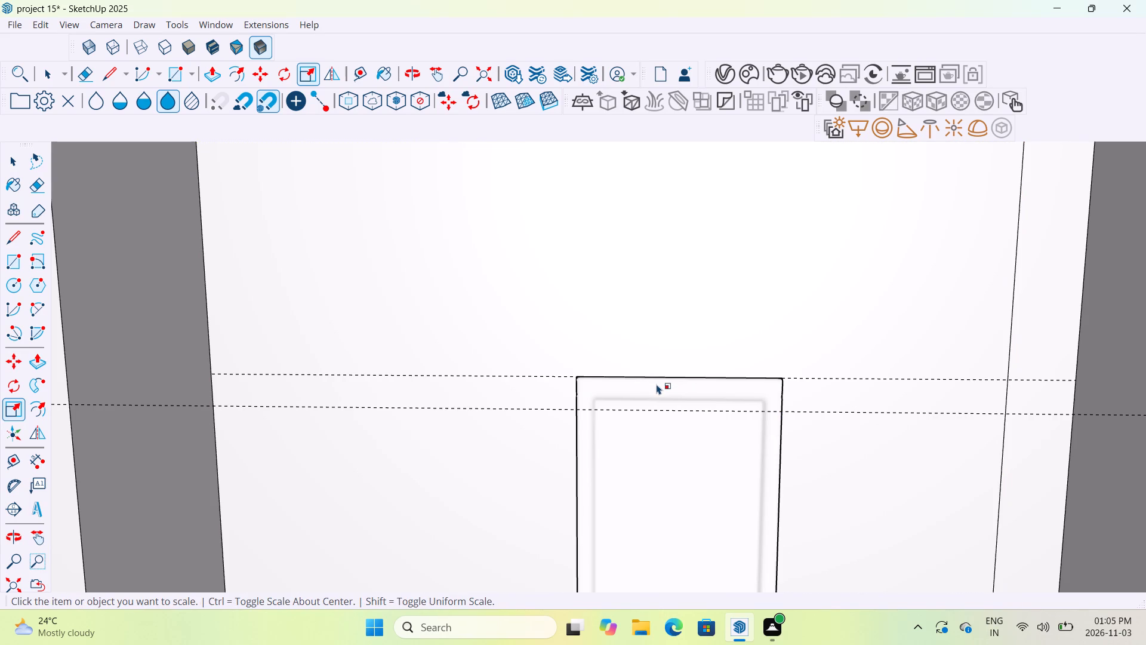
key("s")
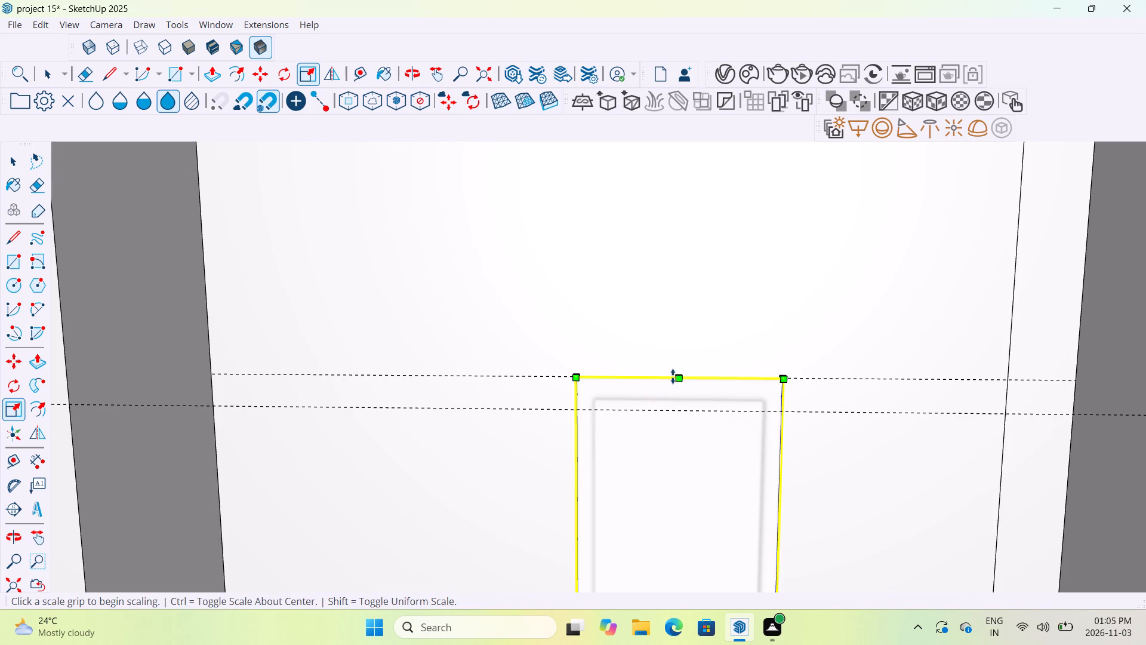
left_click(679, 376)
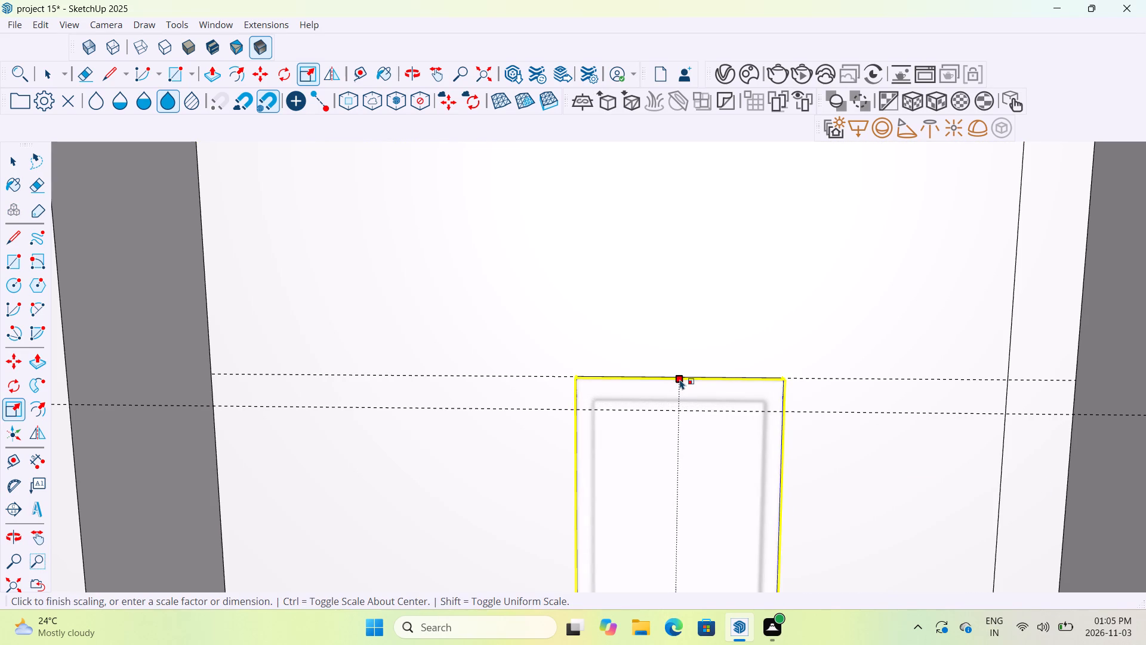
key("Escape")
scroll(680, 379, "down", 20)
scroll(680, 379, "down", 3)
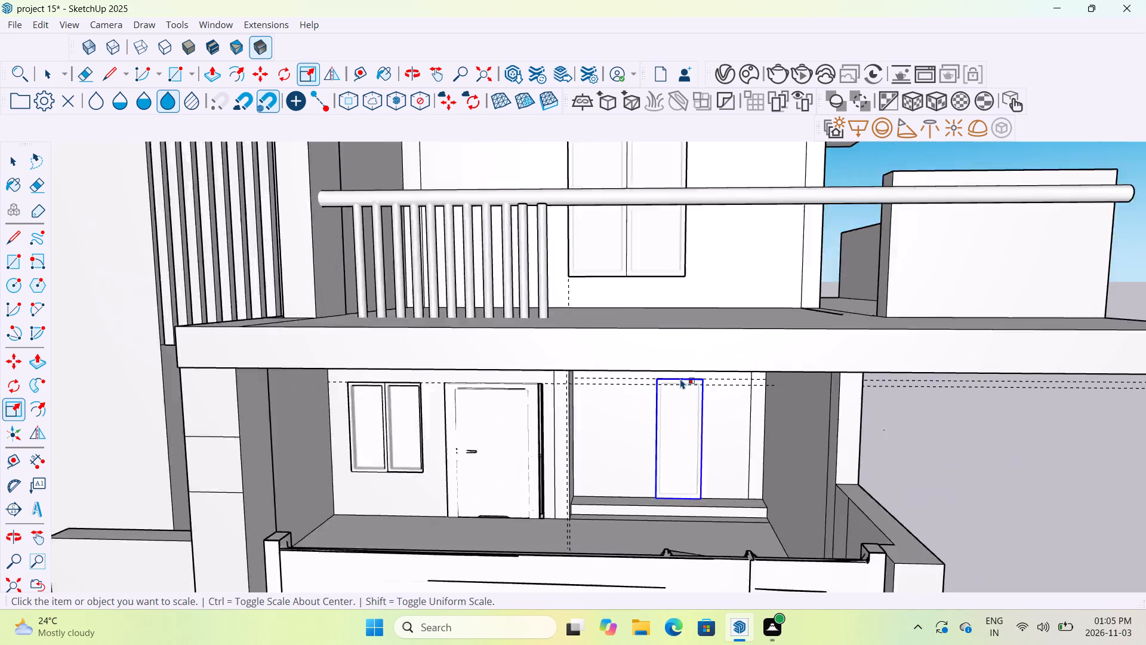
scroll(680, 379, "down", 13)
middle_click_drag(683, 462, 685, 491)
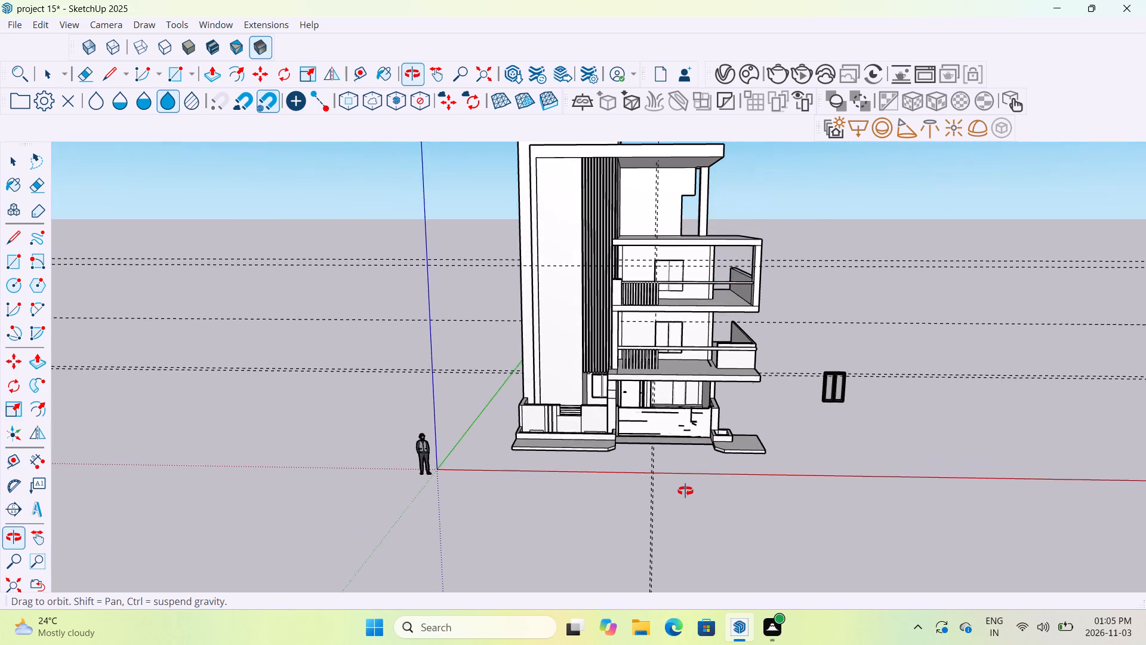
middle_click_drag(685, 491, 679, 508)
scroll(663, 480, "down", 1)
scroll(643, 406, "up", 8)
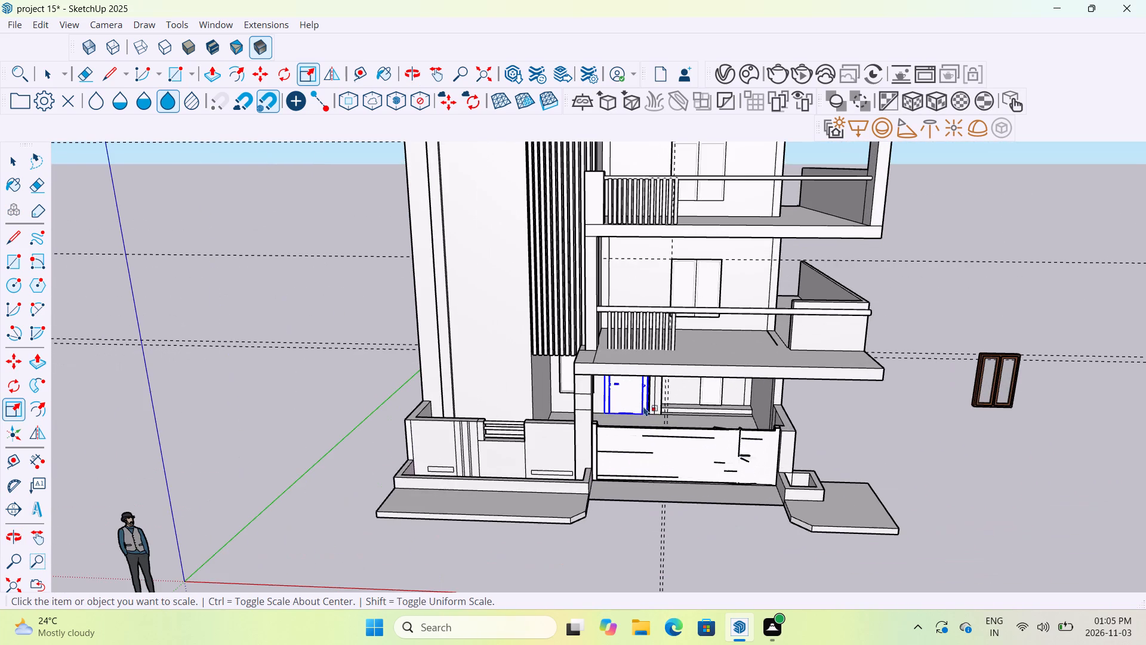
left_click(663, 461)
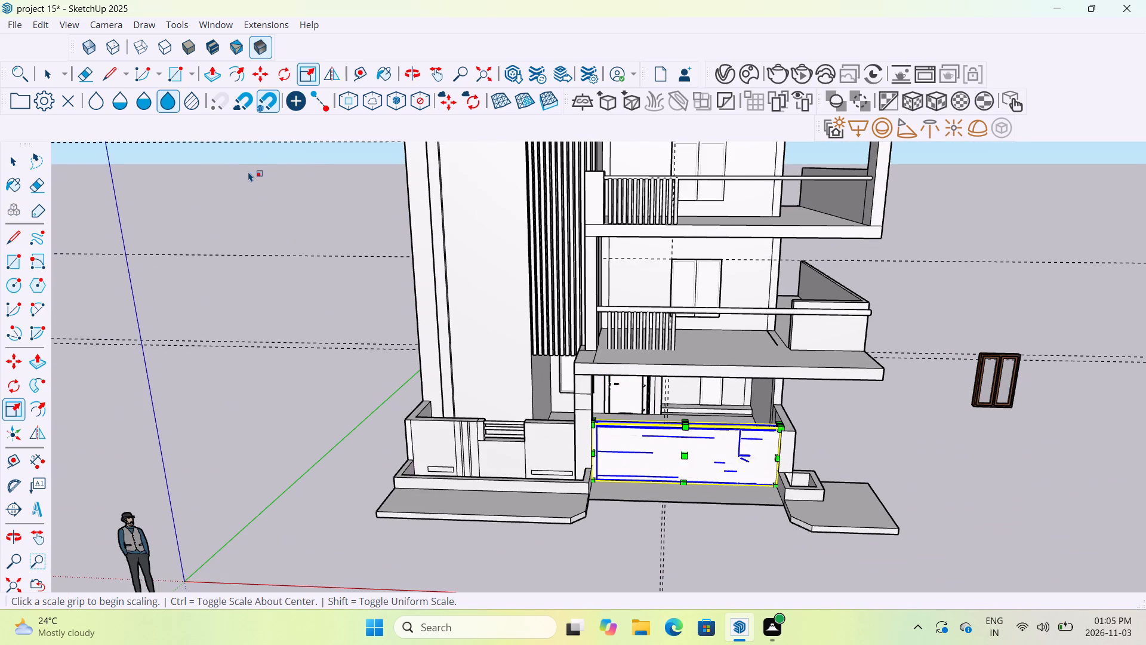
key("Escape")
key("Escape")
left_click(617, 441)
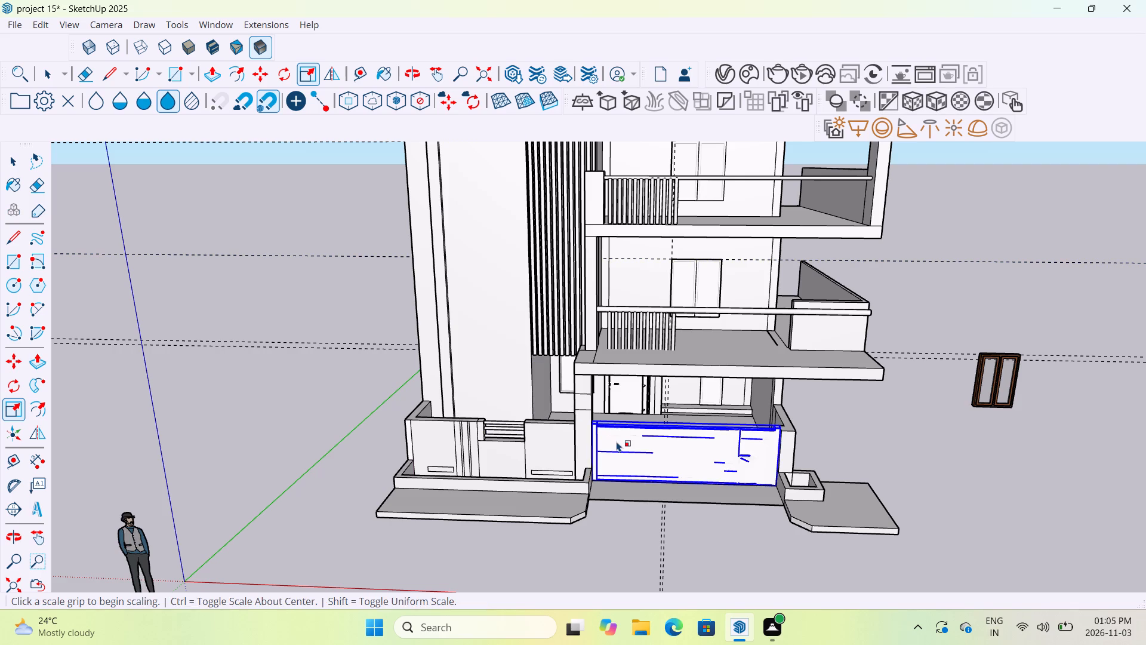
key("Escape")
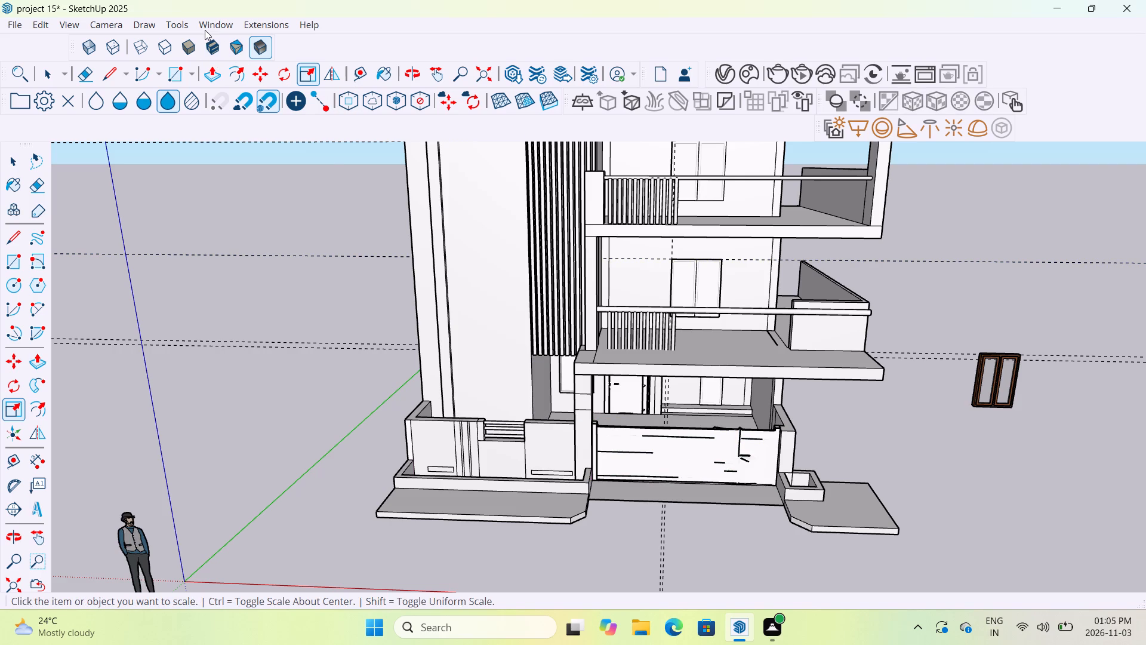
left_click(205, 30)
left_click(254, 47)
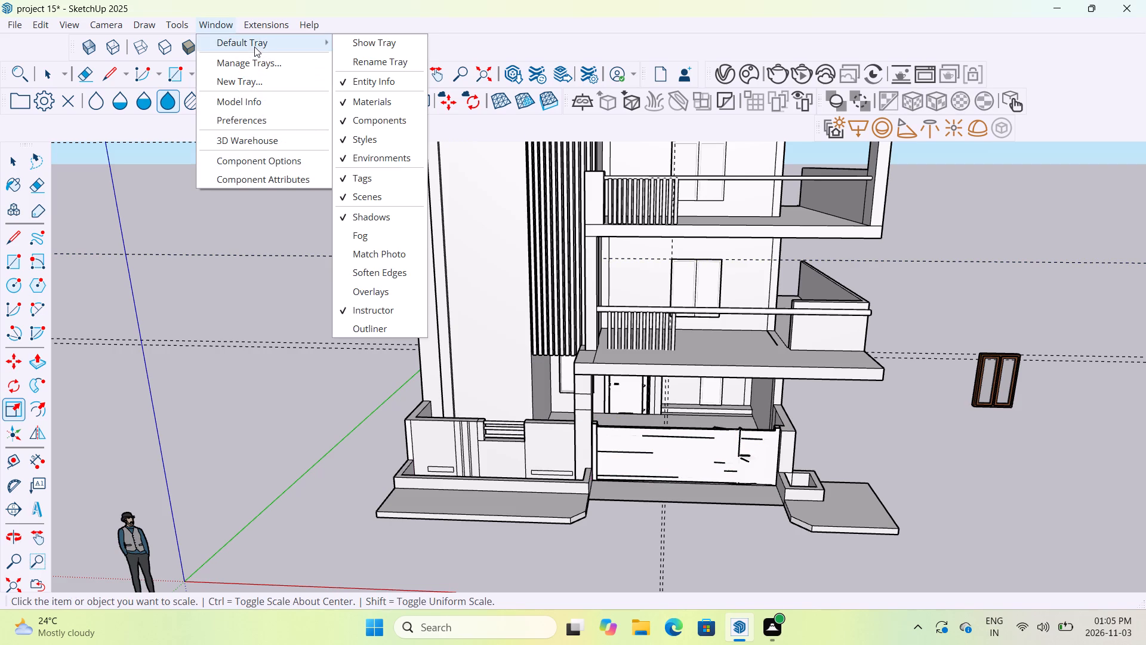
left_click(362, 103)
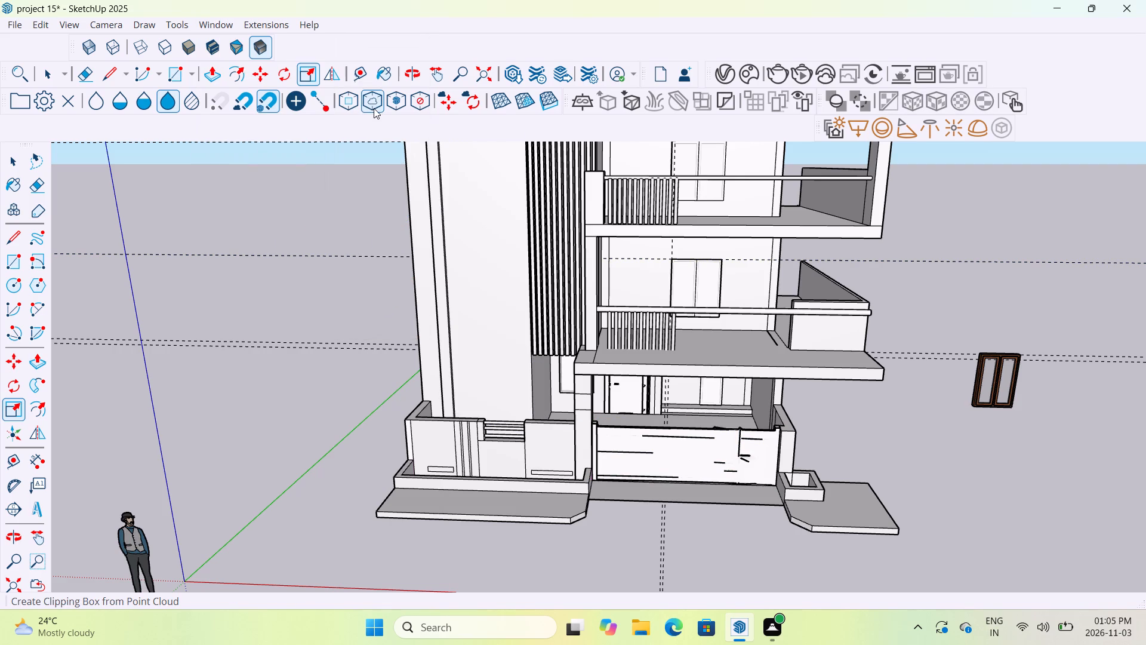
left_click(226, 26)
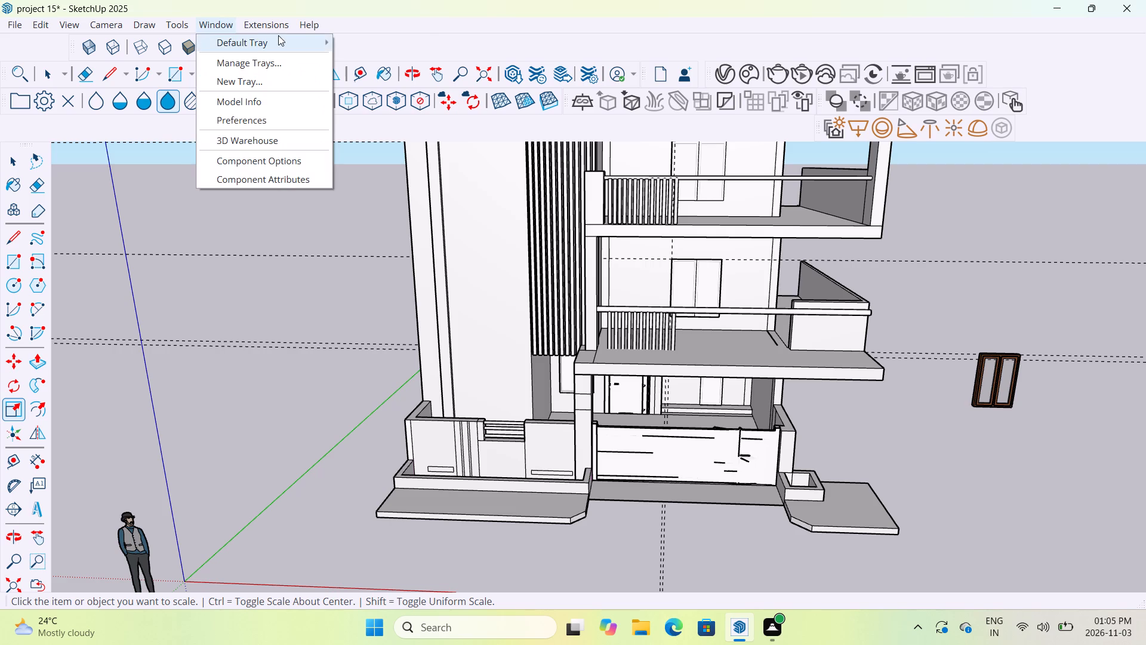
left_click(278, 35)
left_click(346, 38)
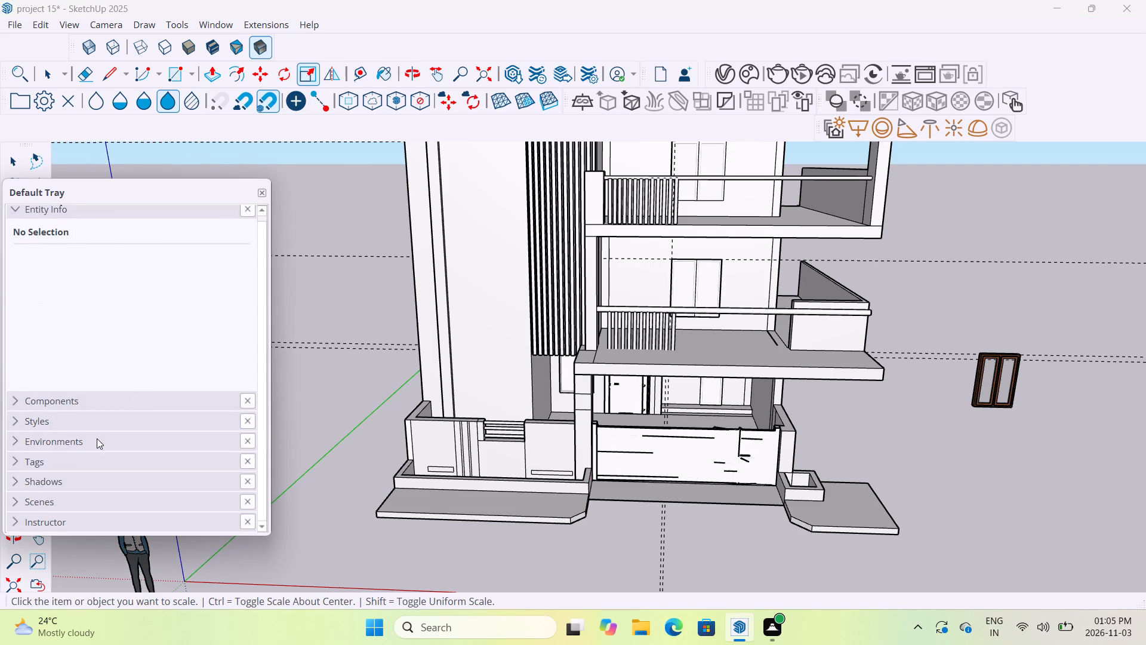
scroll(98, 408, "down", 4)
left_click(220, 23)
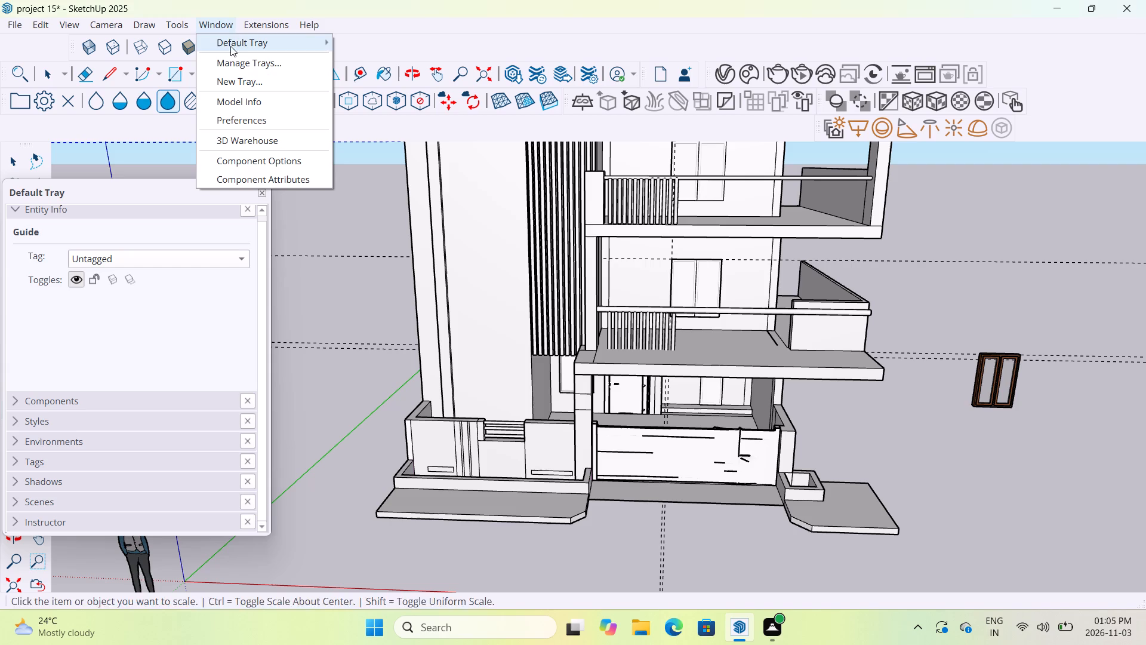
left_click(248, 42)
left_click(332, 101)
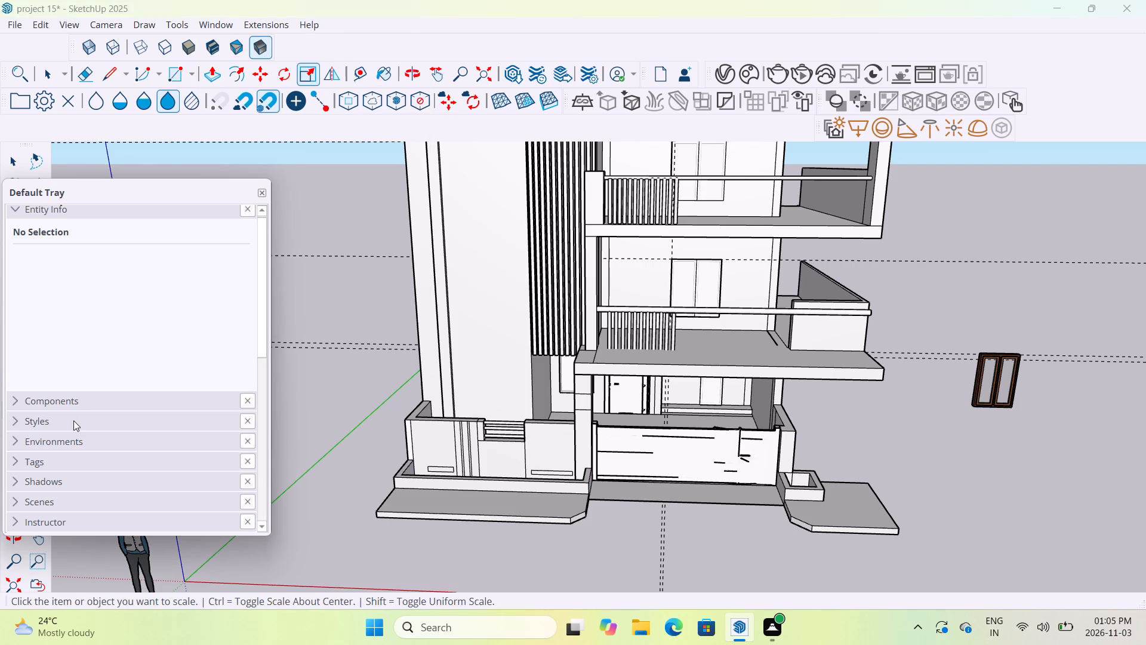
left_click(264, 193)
Paint the wide gate at the front of the ground floor with the Glass_Basic_01 material.
left_click(231, 26)
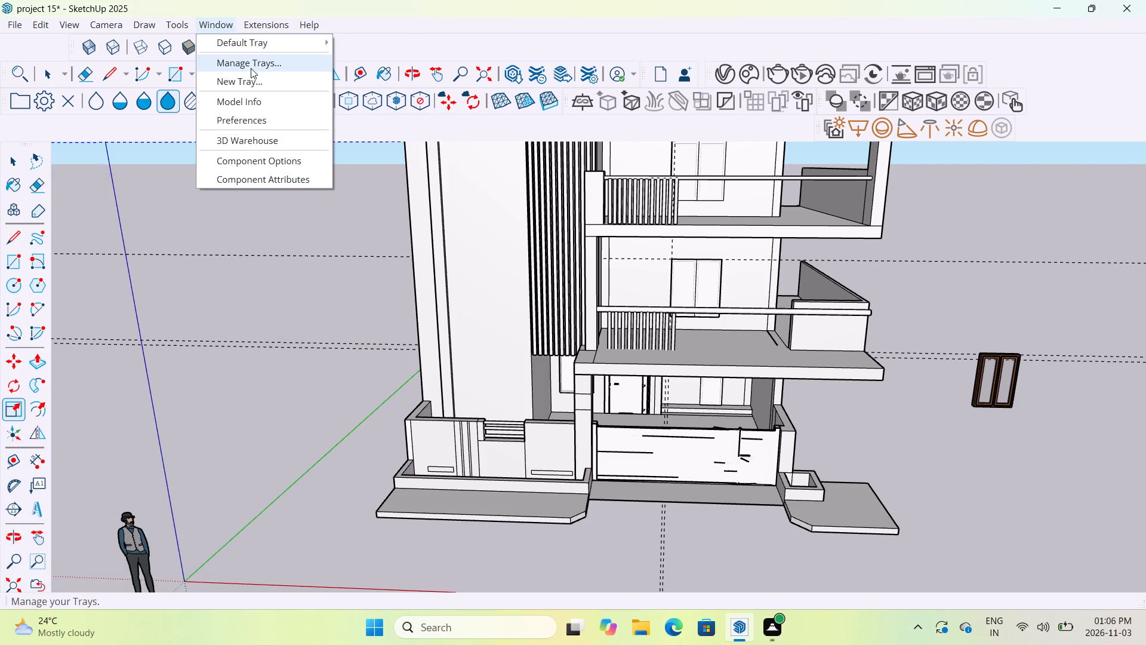
left_click(263, 44)
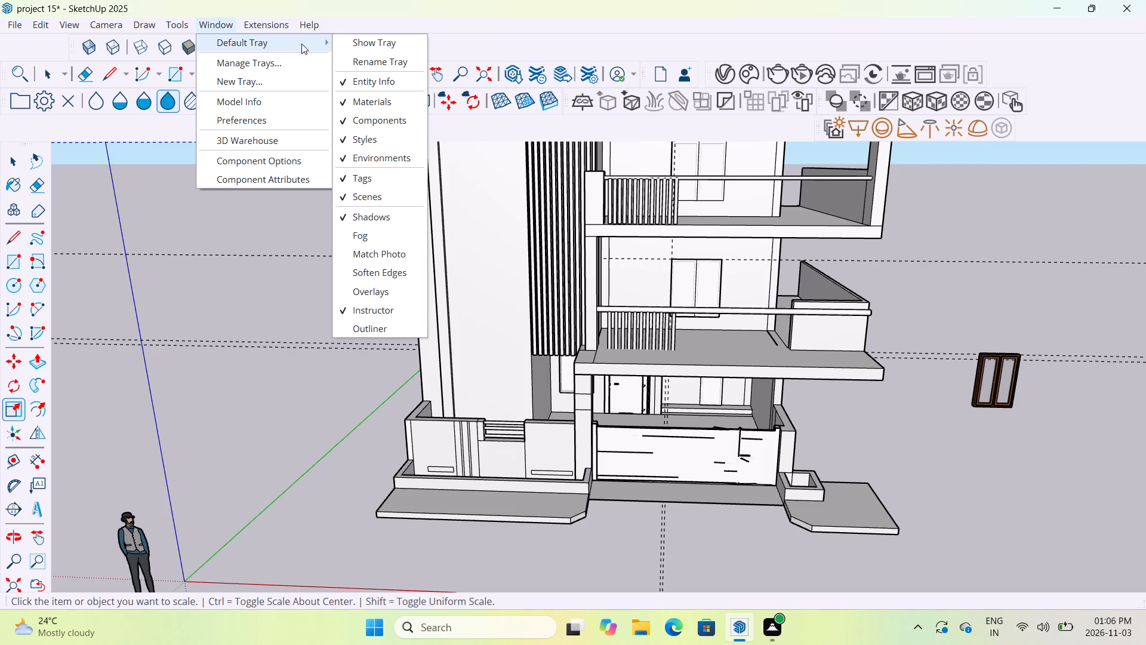
left_click(361, 38)
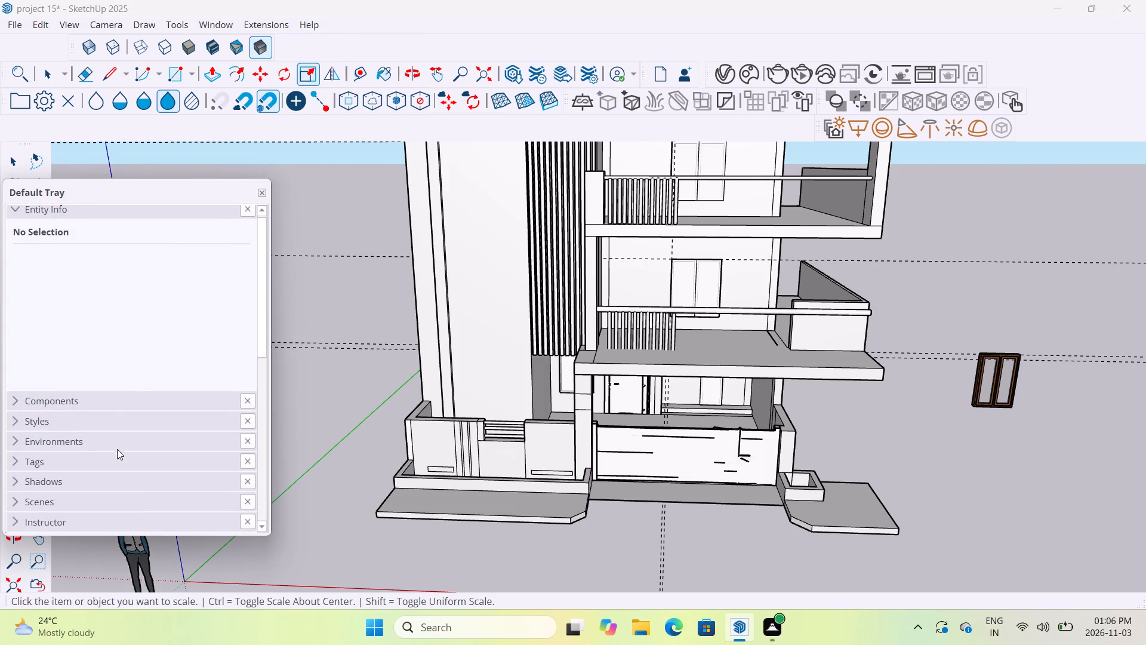
scroll(115, 463, "down", 6)
left_click(140, 374)
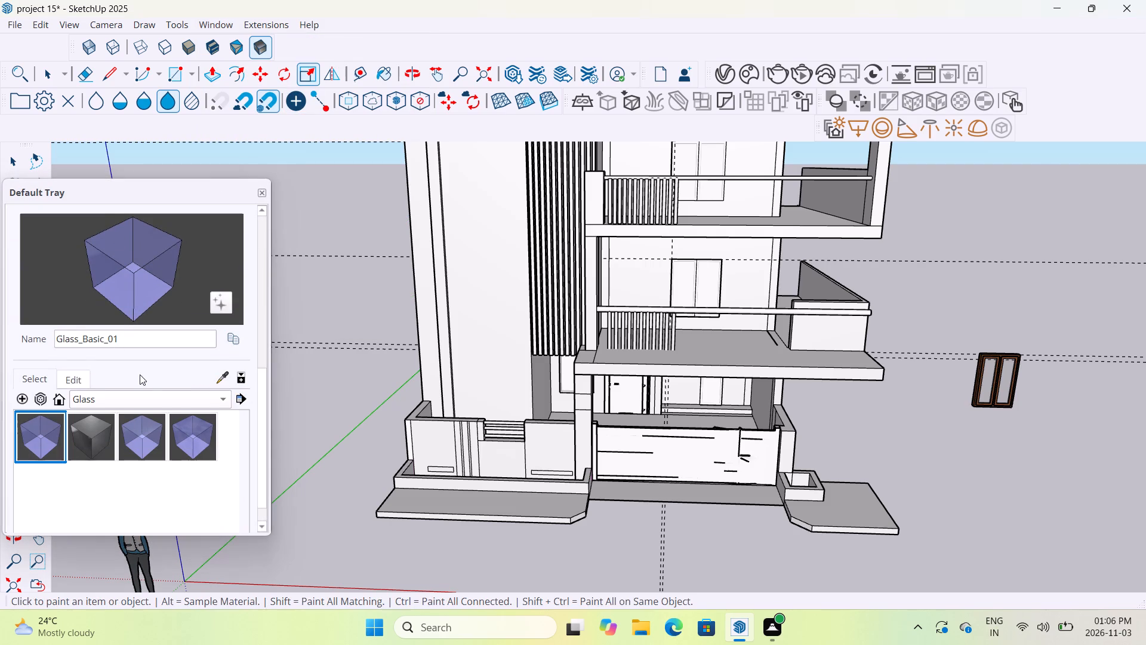
left_click(675, 450)
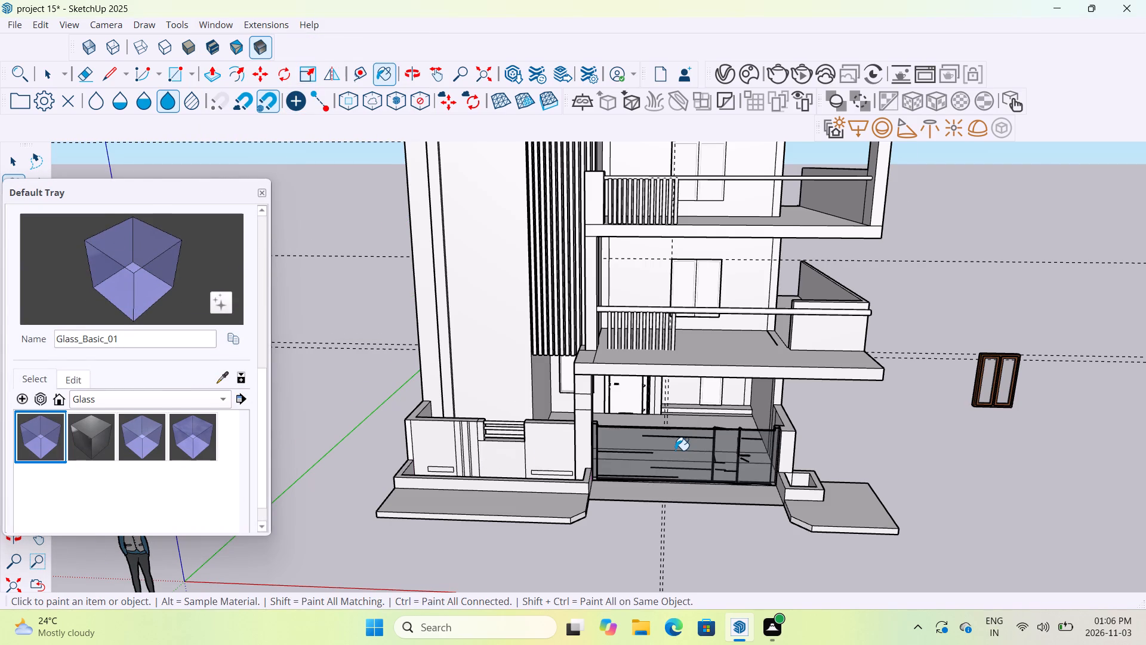
scroll(675, 450, "up", 9)
key("Escape")
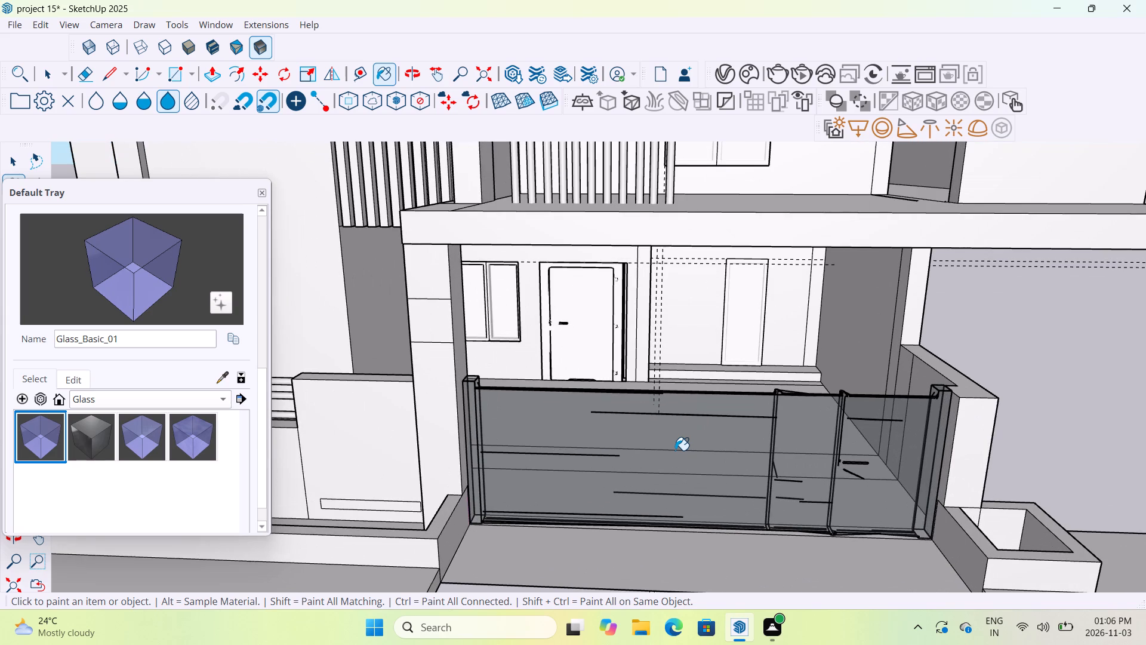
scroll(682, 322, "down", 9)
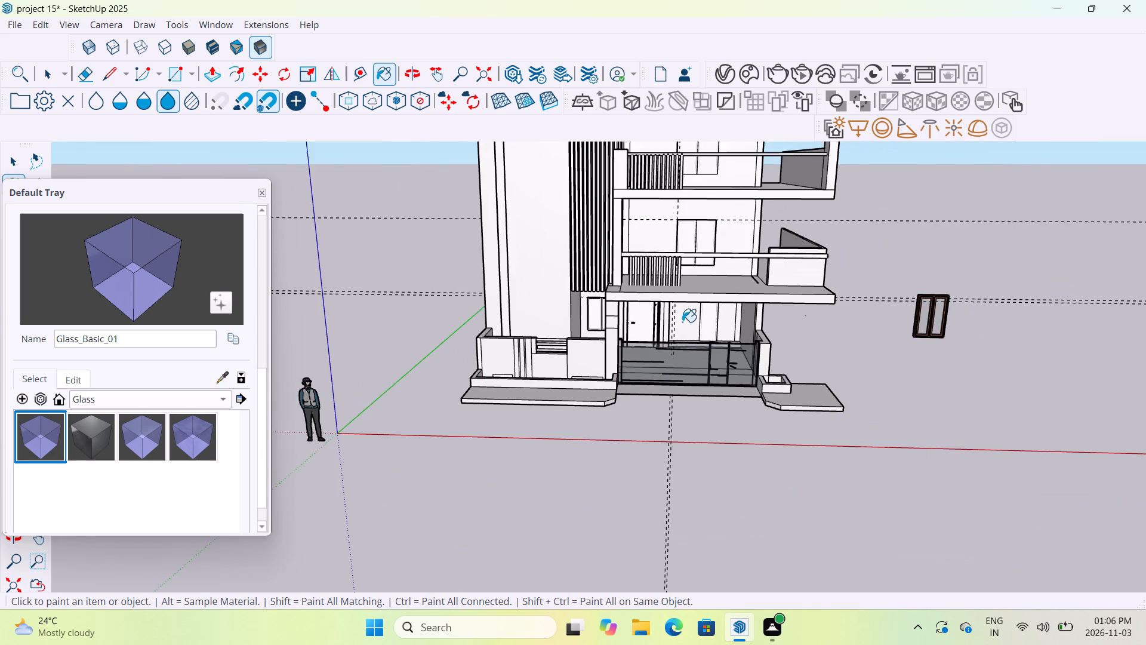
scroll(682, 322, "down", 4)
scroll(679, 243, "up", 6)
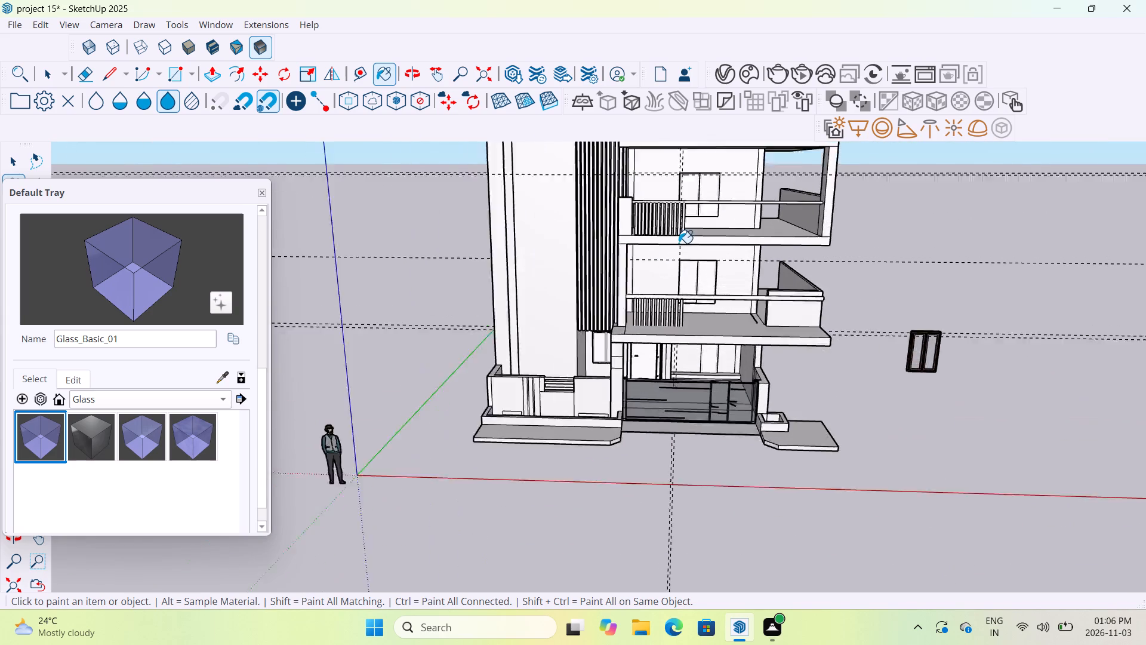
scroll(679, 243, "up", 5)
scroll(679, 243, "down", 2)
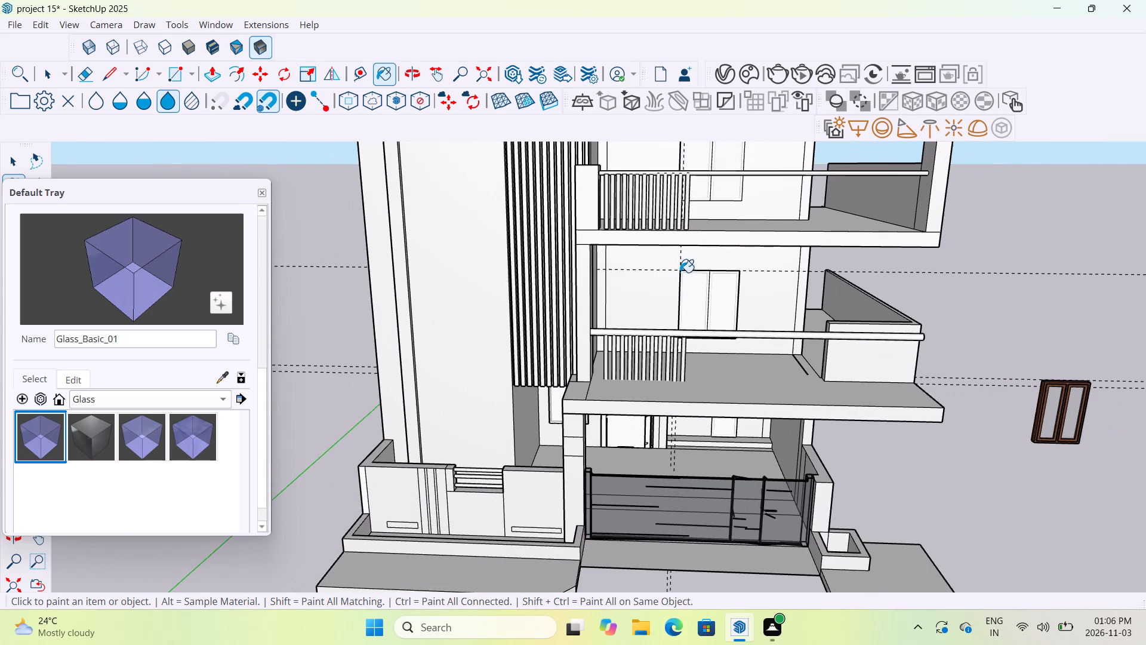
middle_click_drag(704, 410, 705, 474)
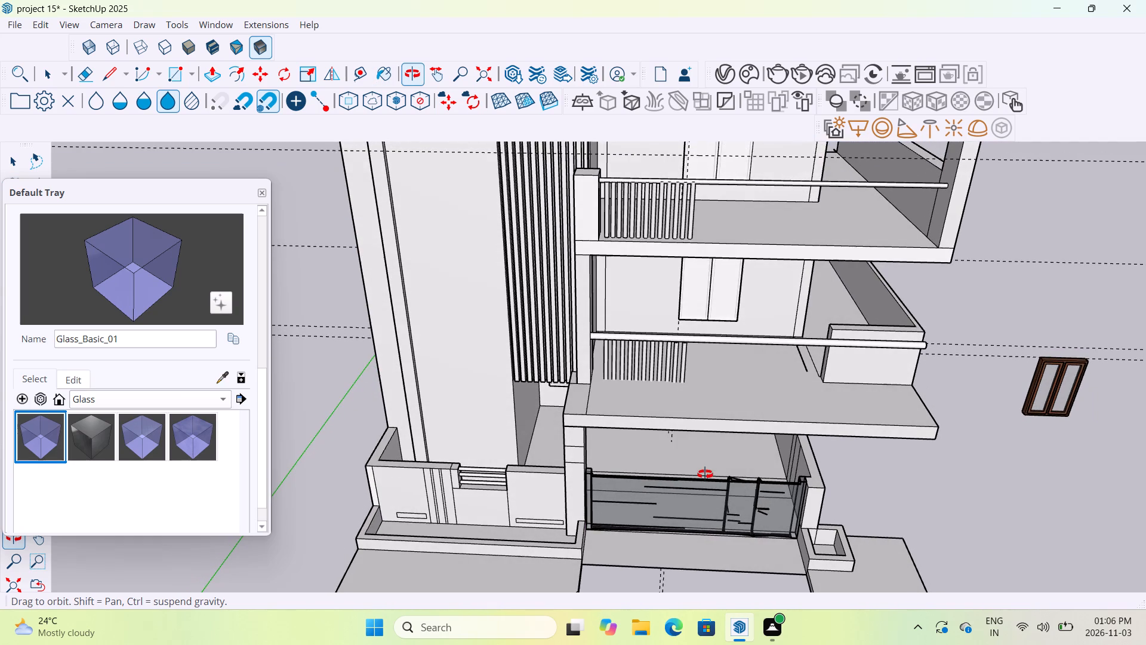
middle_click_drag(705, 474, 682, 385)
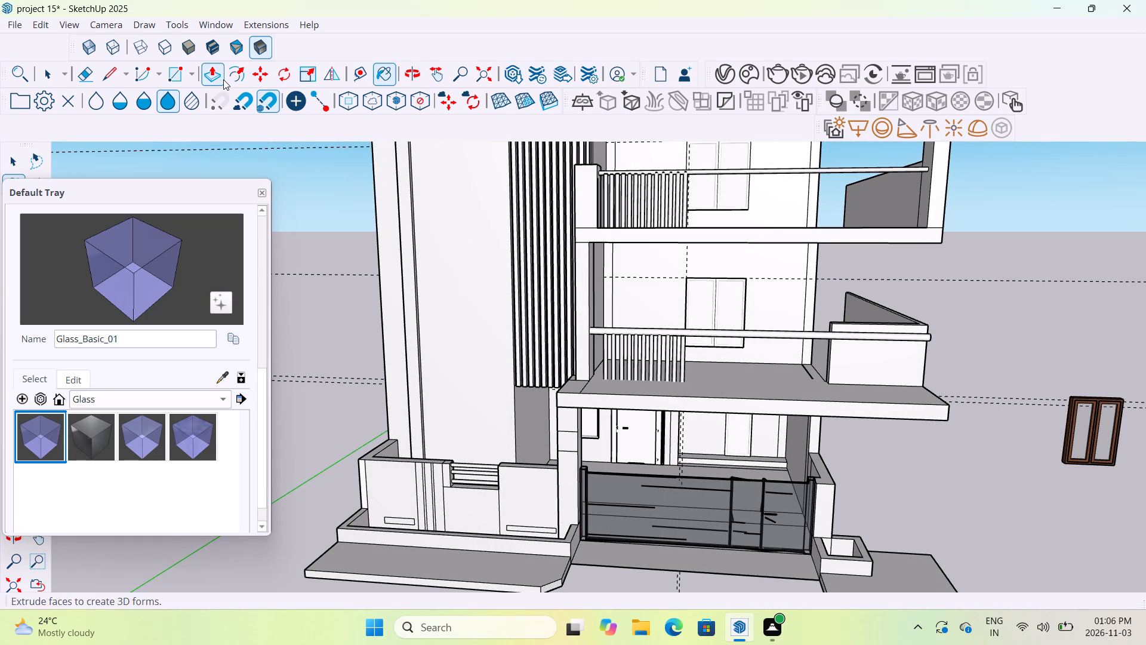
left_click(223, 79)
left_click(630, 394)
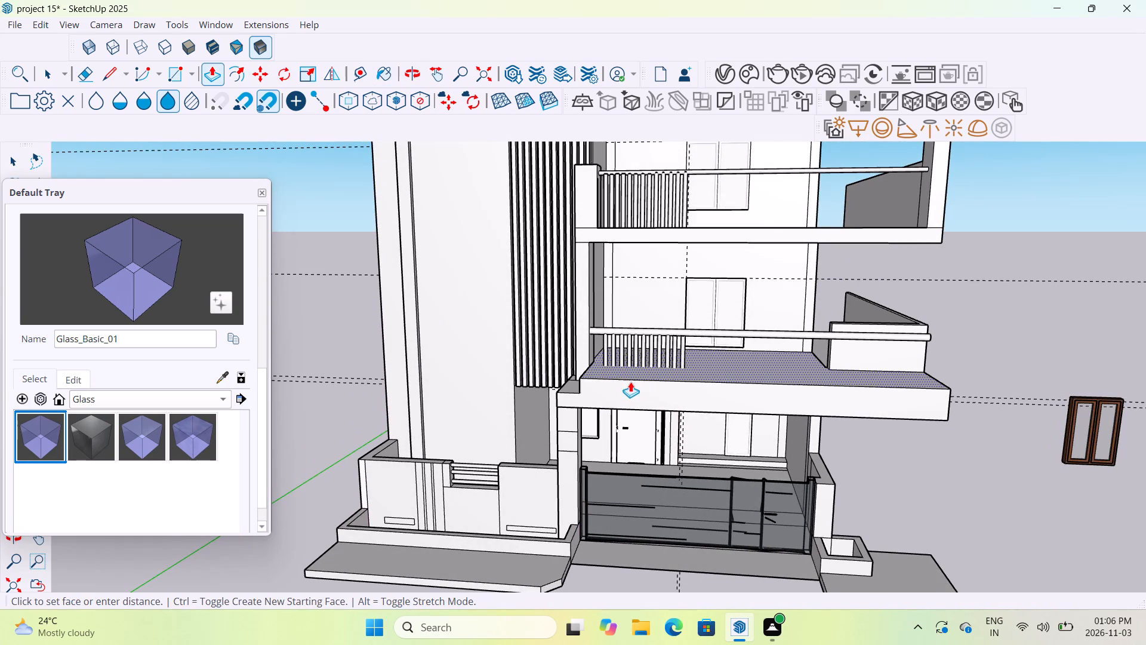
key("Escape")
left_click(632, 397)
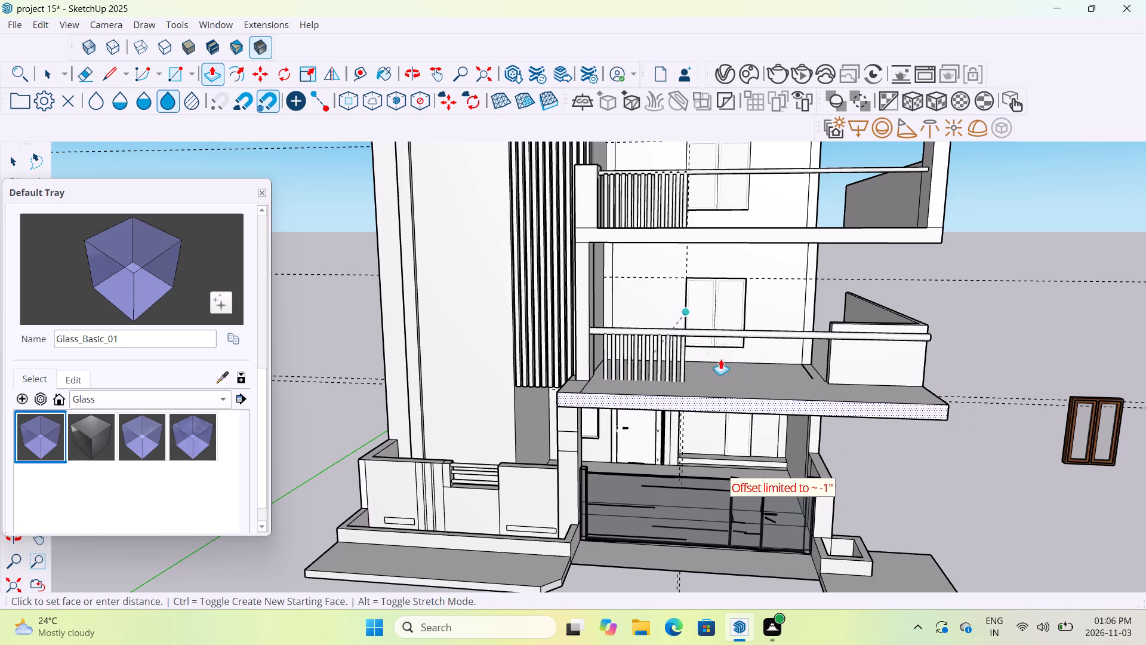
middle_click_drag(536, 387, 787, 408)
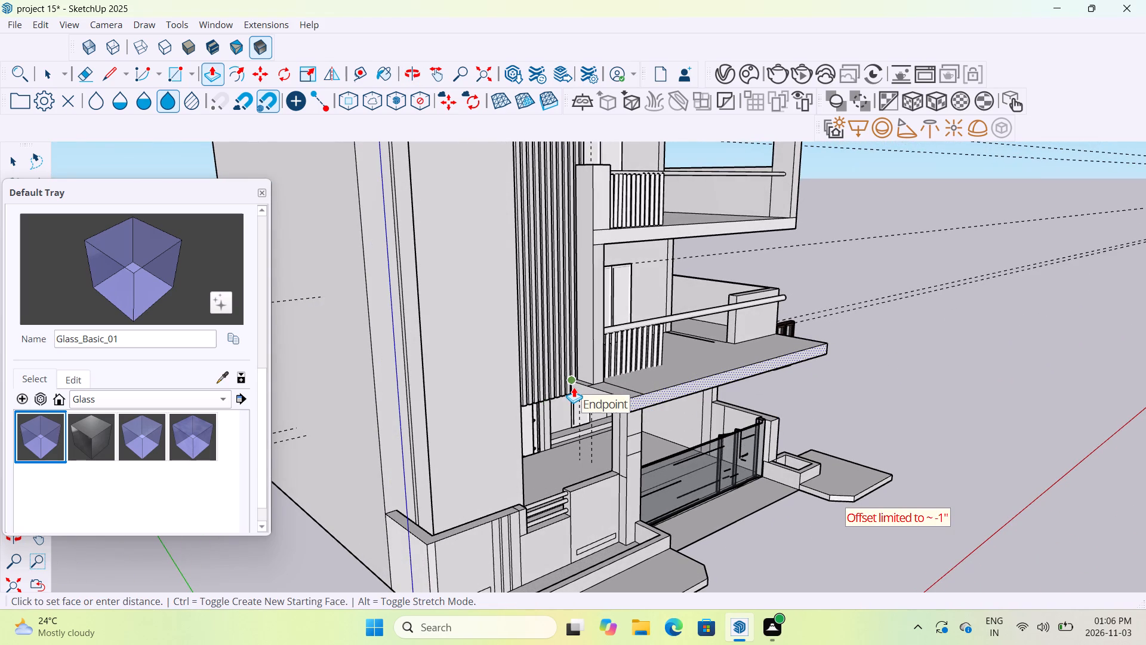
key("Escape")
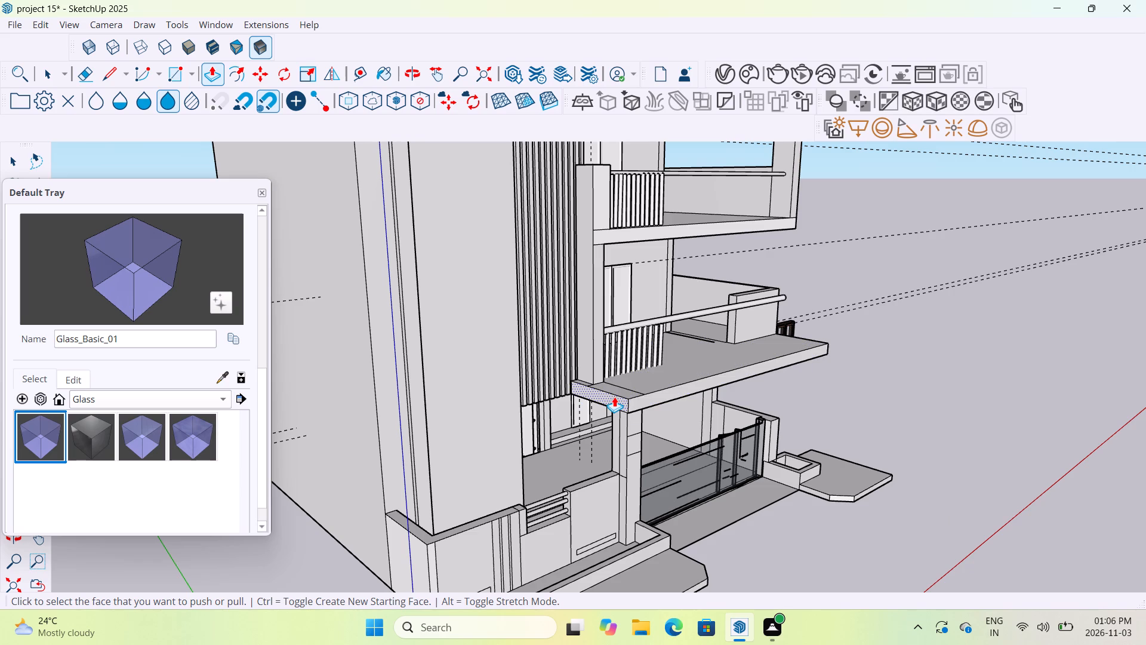
Push the front face of the first-floor balcony slab back, in line with the near corner of the pillar beside the gate.
scroll(614, 397, "up", 12)
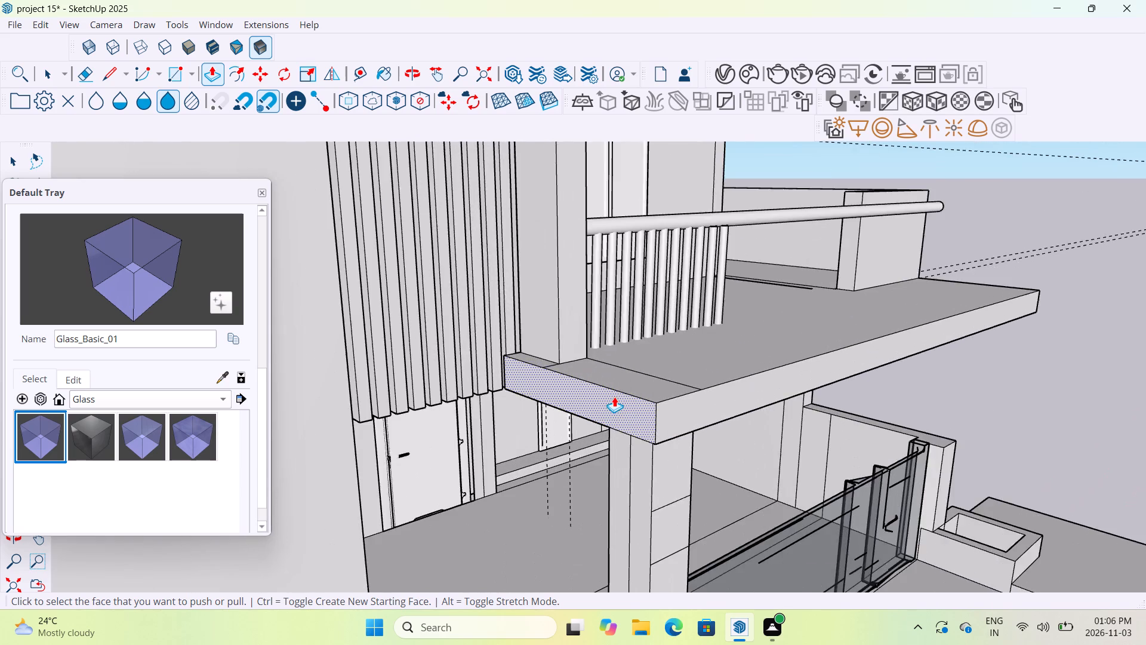
scroll(614, 397, "up", 3)
left_click_drag(741, 419, 661, 385)
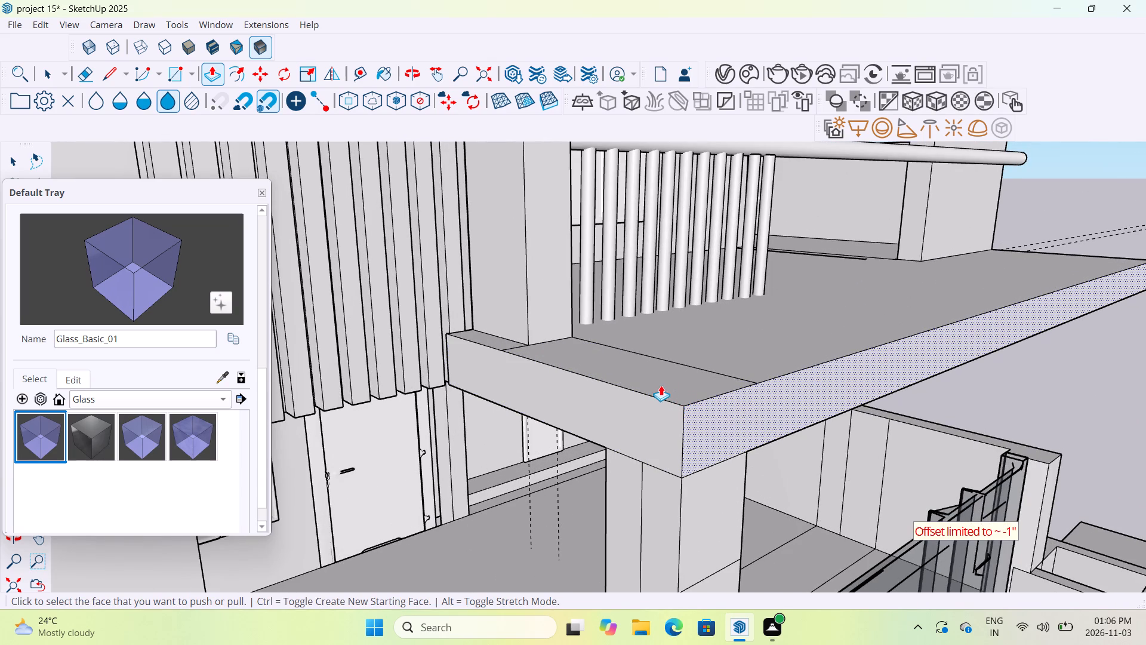
left_click_drag(714, 413, 610, 373)
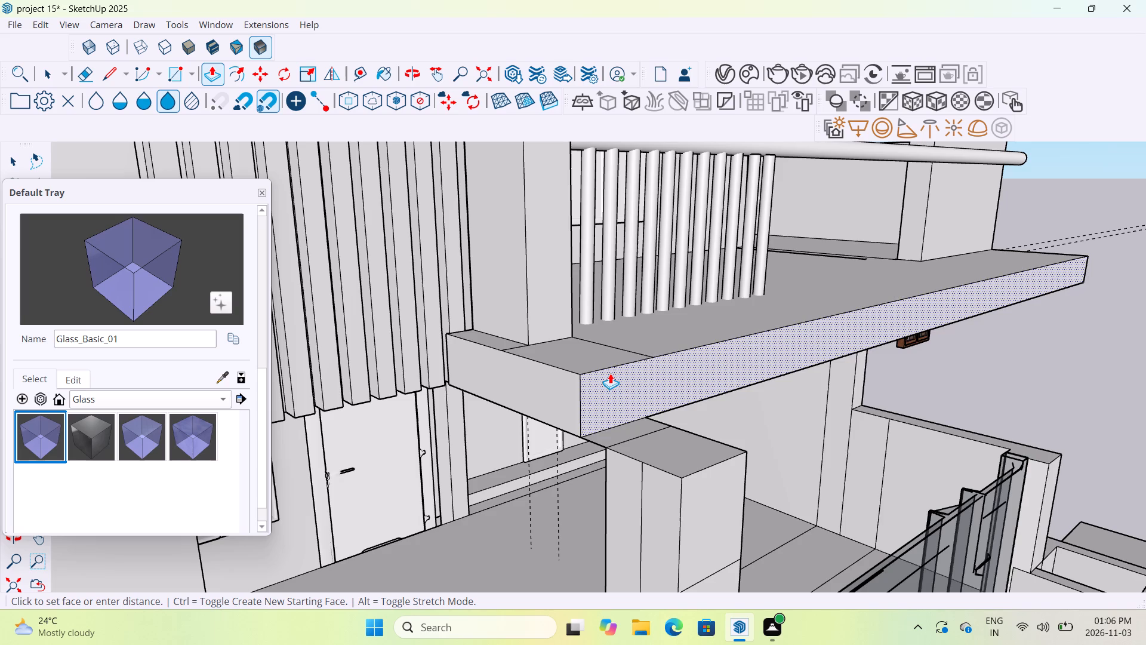
left_click_drag(610, 373, 571, 373)
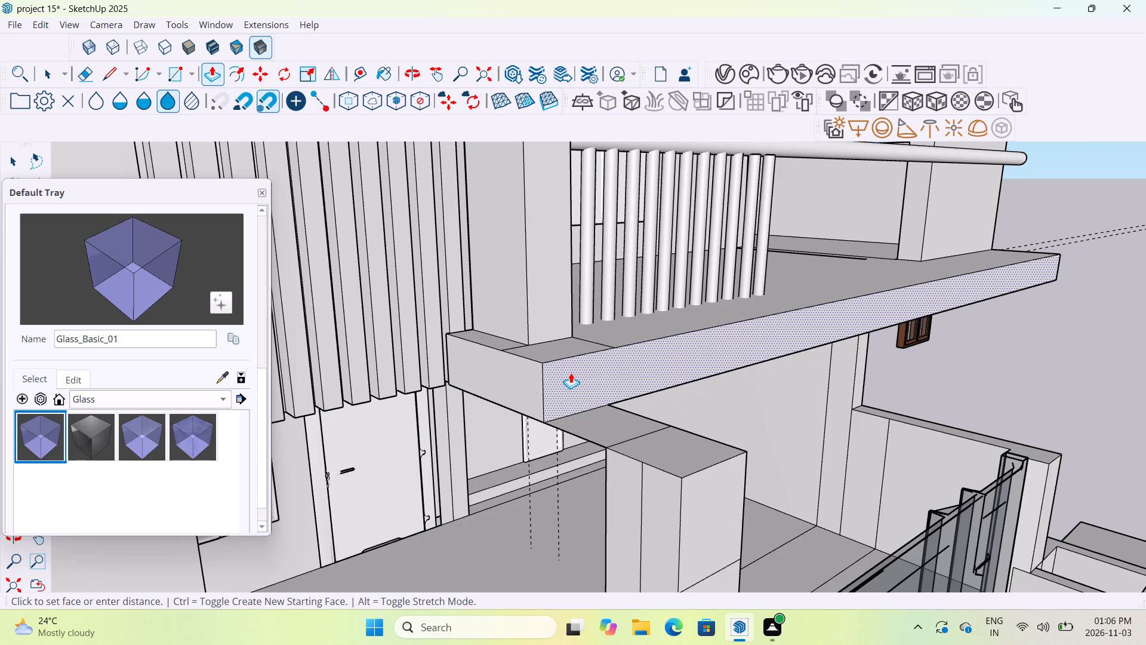
left_click_drag(571, 373, 620, 418)
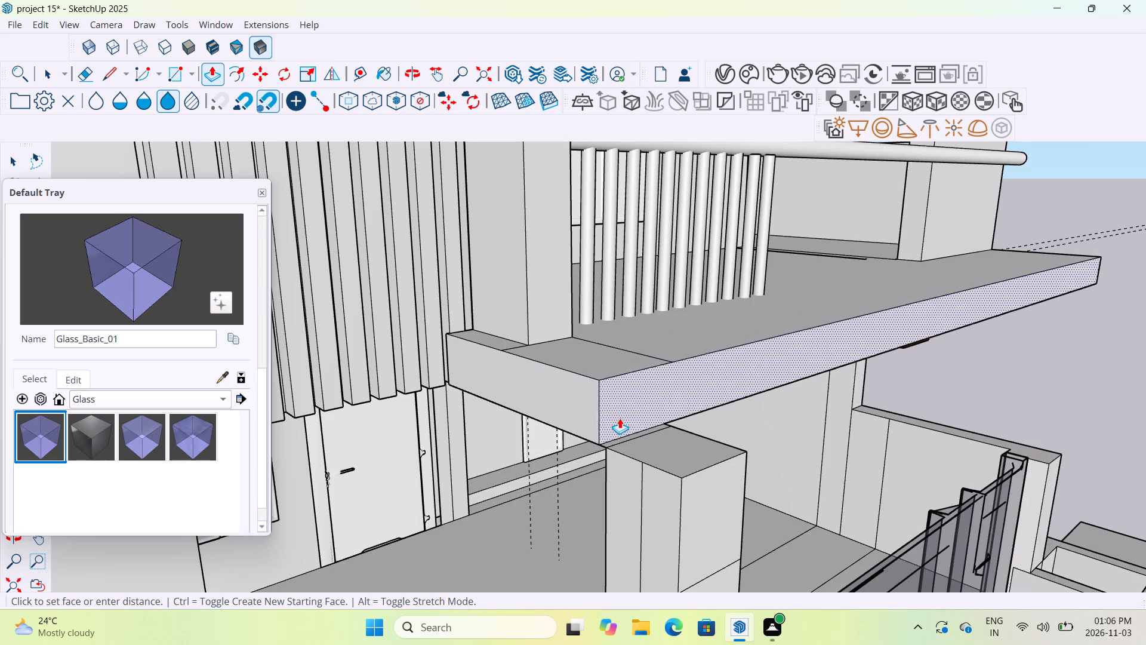
left_click_drag(620, 418, 625, 423)
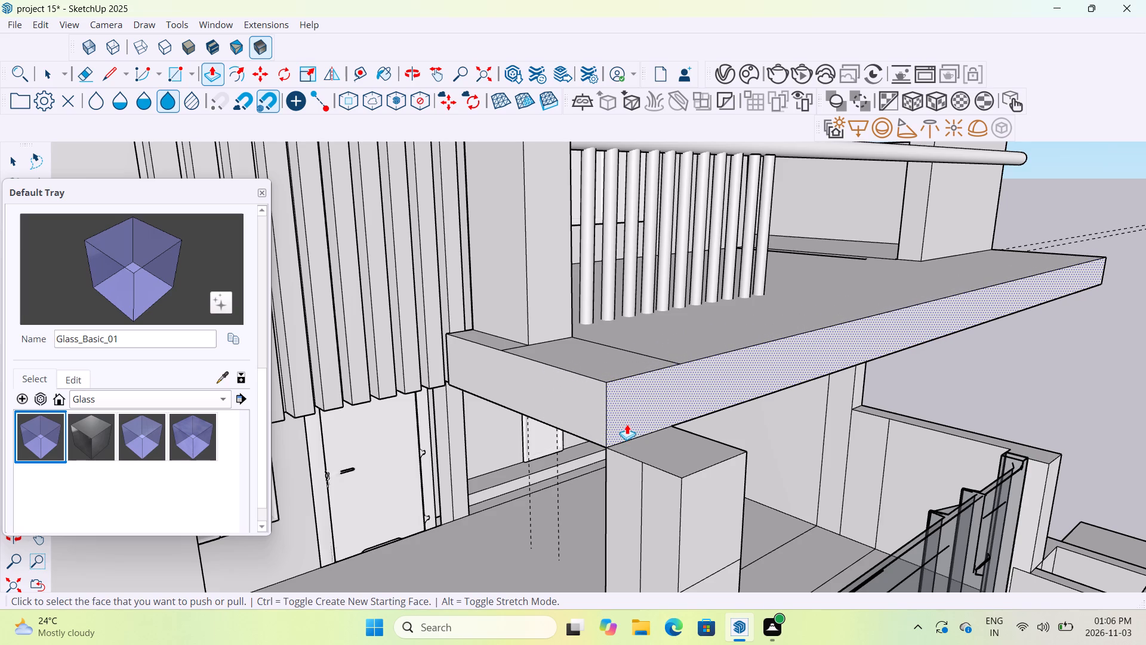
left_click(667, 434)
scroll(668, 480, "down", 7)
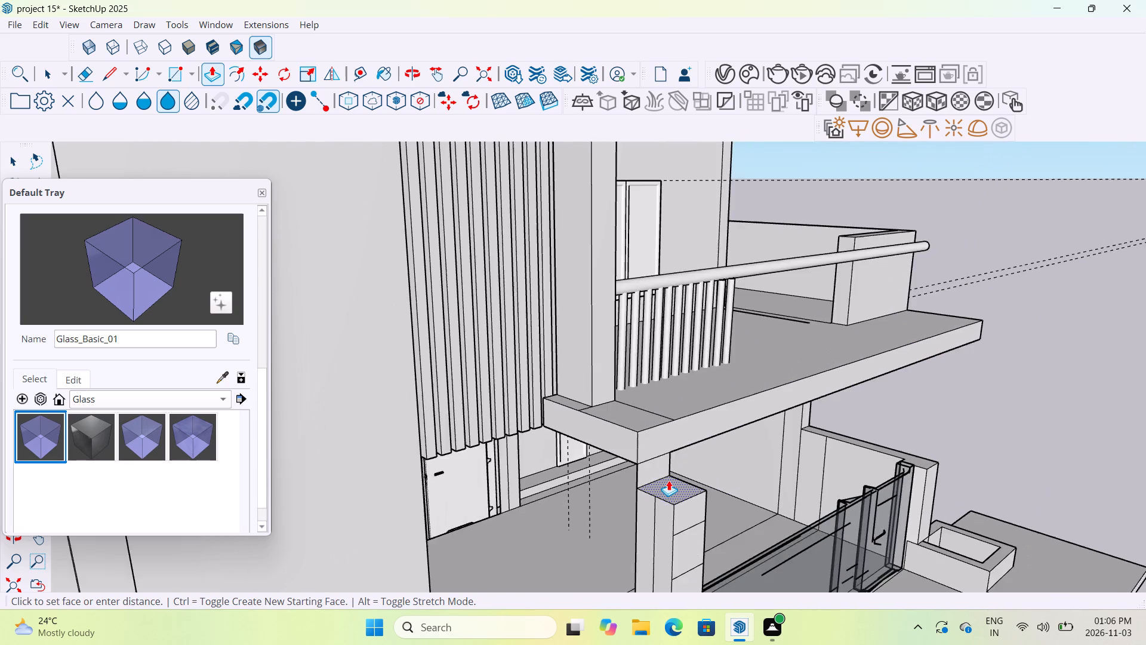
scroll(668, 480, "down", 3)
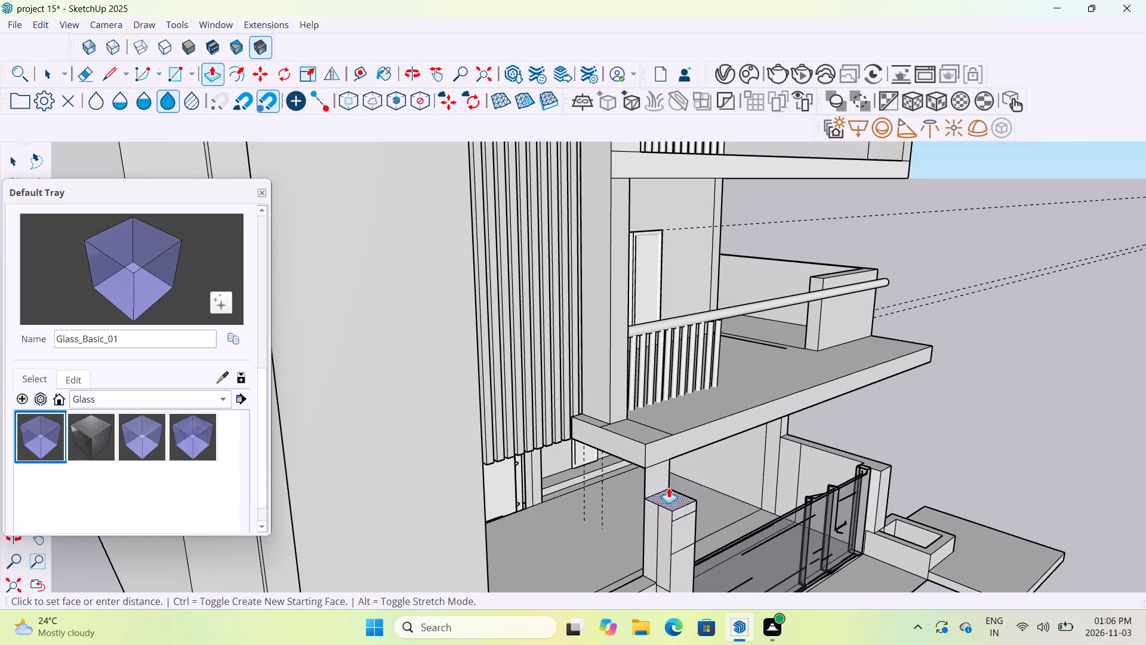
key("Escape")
Push the balcony slab's front face slightly further back, behind the corner of the pillar beside the gate.
left_click_drag(663, 447, 642, 447)
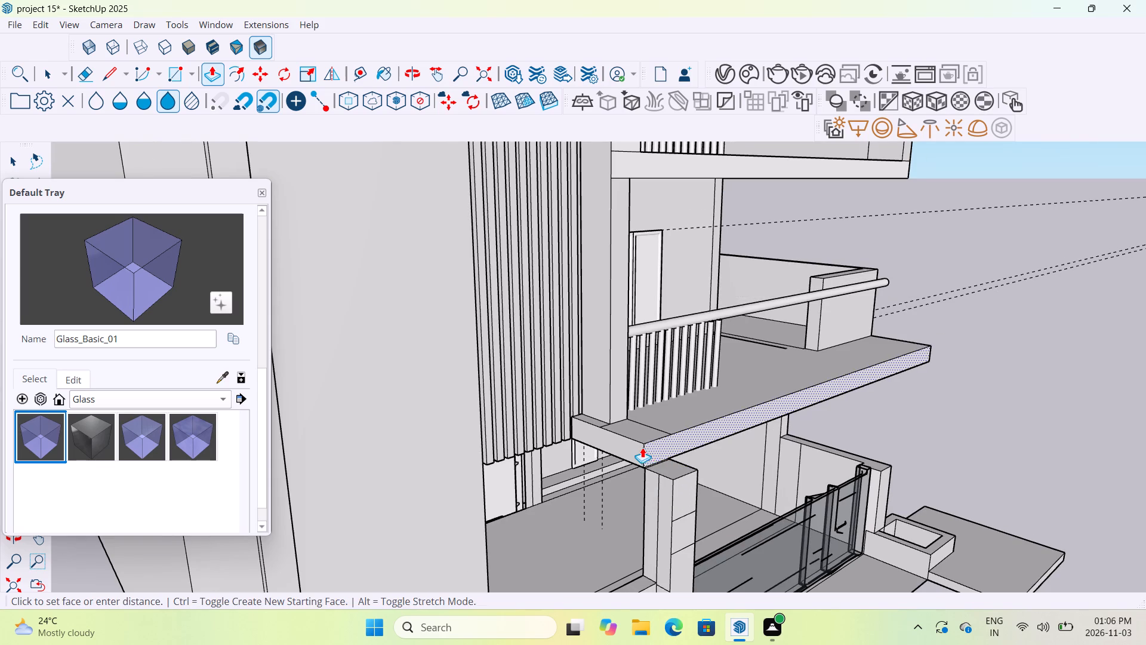
left_click_drag(642, 447, 638, 447)
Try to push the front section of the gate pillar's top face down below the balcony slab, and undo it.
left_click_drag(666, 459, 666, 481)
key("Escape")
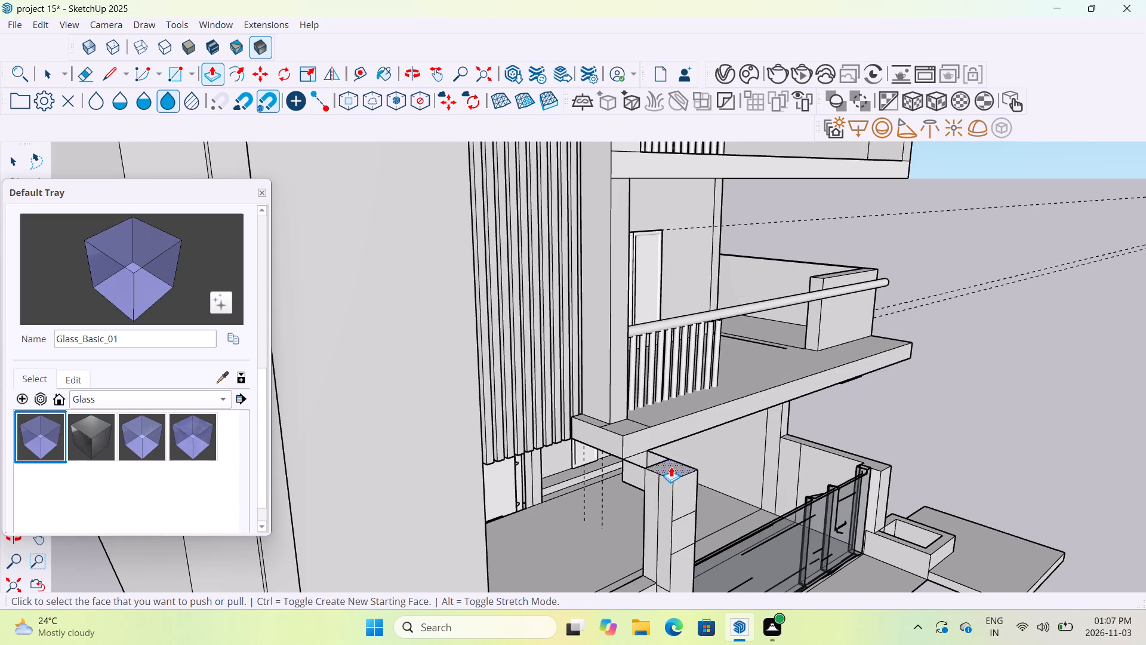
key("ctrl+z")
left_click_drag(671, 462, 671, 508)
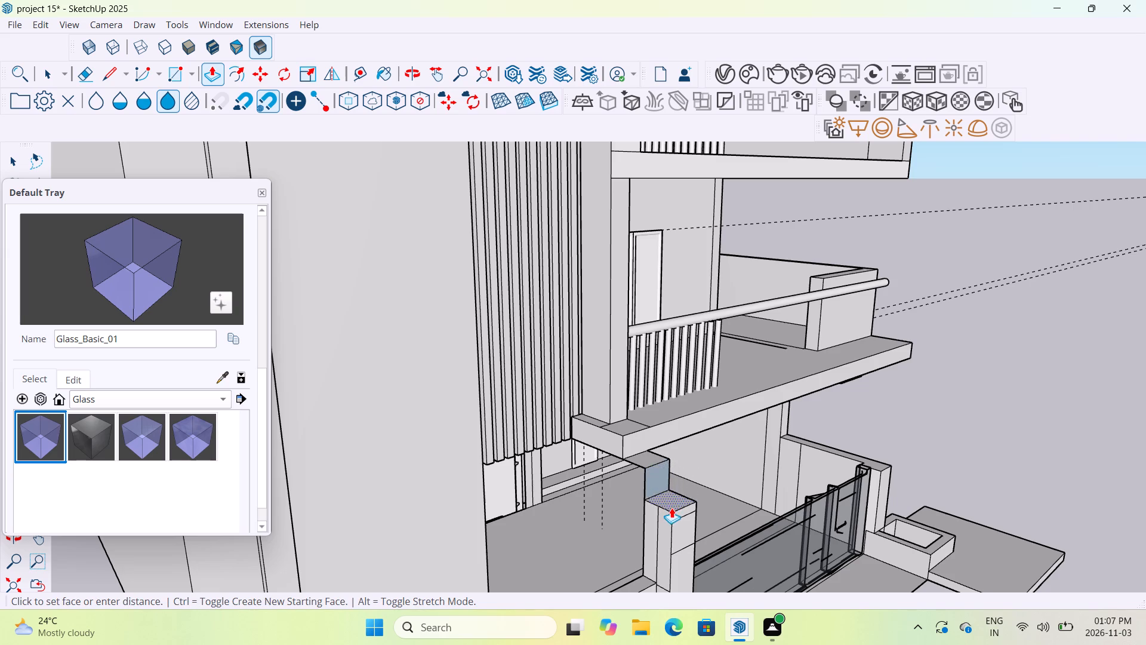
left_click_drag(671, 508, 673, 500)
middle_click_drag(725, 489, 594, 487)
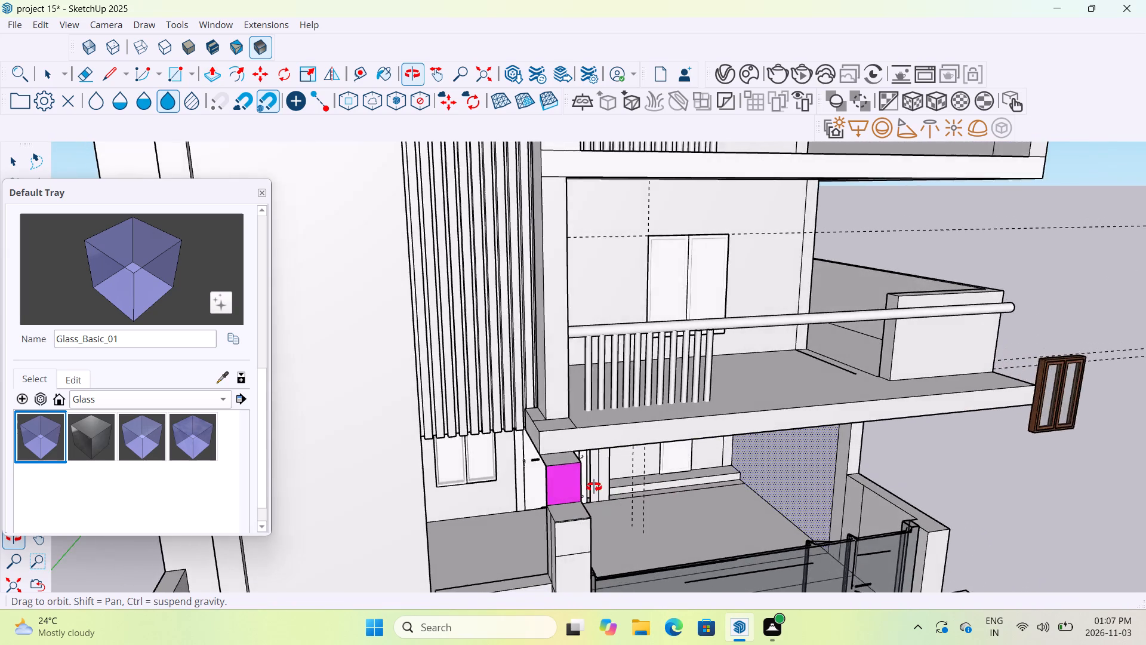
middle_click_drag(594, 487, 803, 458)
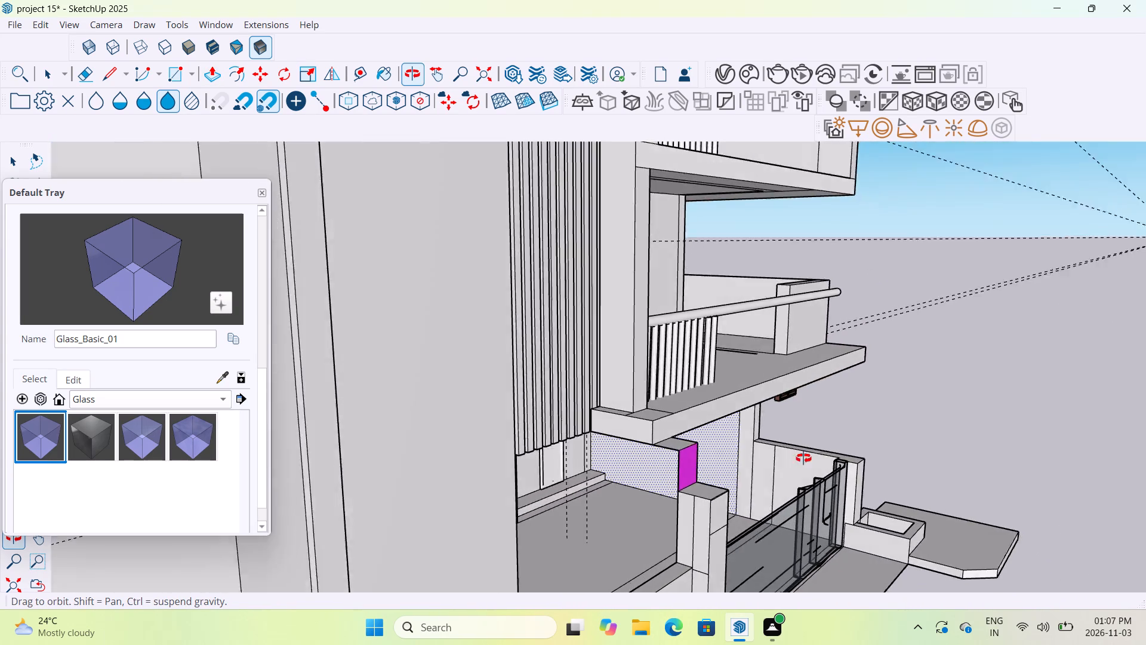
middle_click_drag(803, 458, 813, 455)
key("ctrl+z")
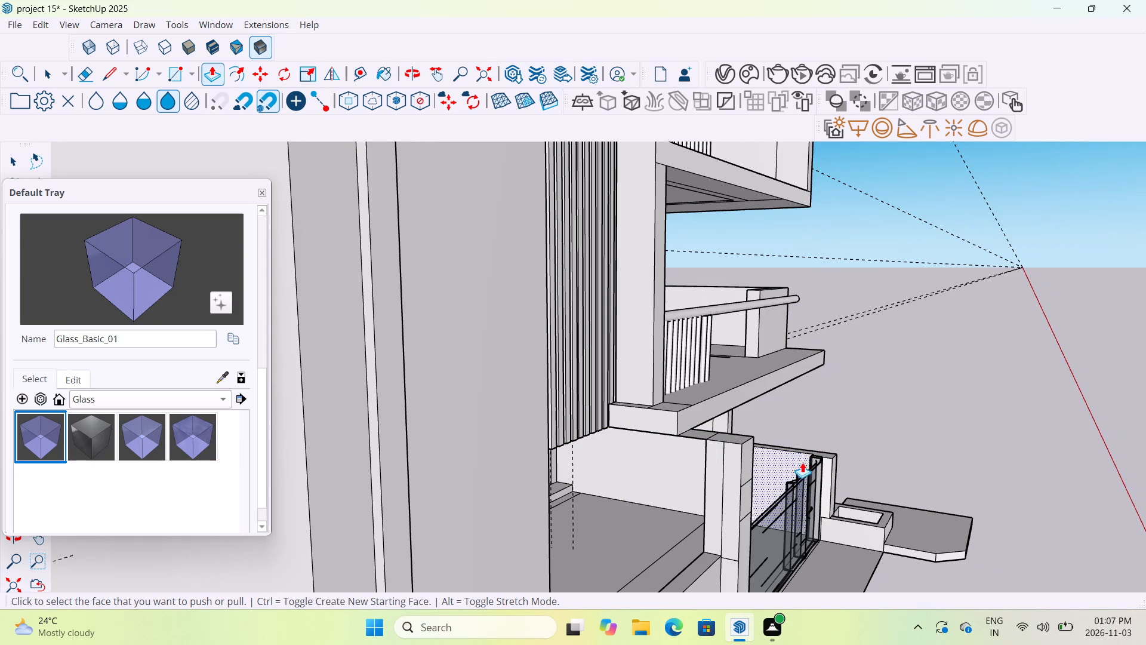
Erase the vertical edge dividing the outer side face of the pillar beside the gate.
scroll(771, 490, "down", 5)
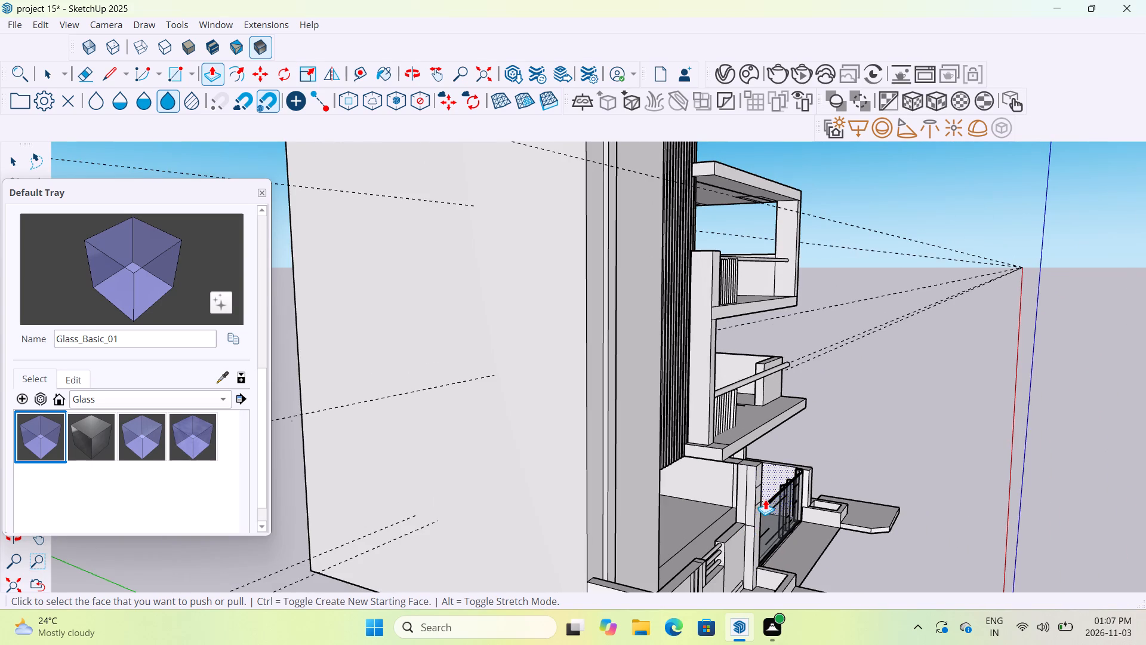
middle_click_drag(765, 499, 780, 487)
scroll(758, 492, "up", 9)
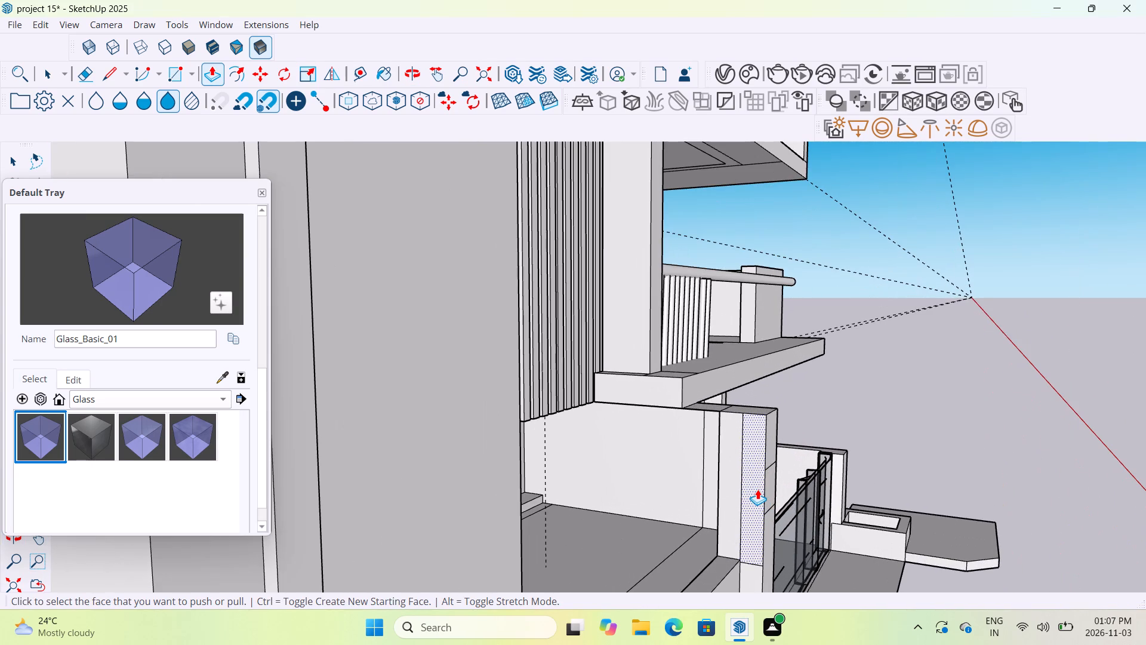
left_click(88, 81)
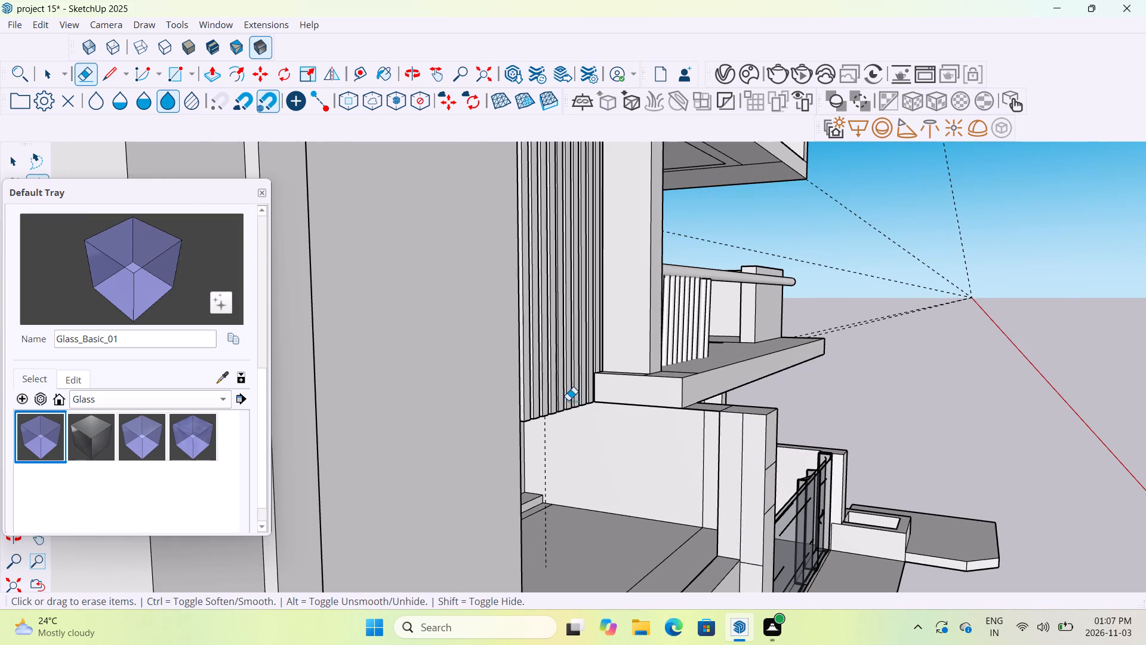
scroll(740, 465, "up", 4)
left_click_drag(725, 441, 740, 463)
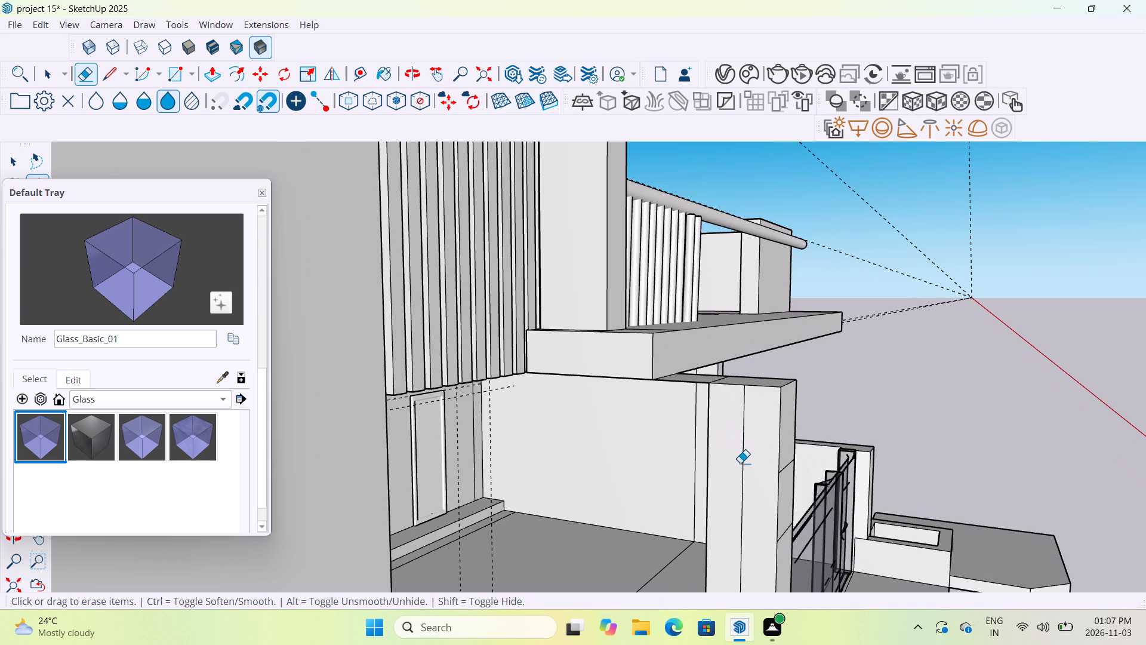
left_click_drag(734, 443, 745, 472)
scroll(747, 461, "down", 10)
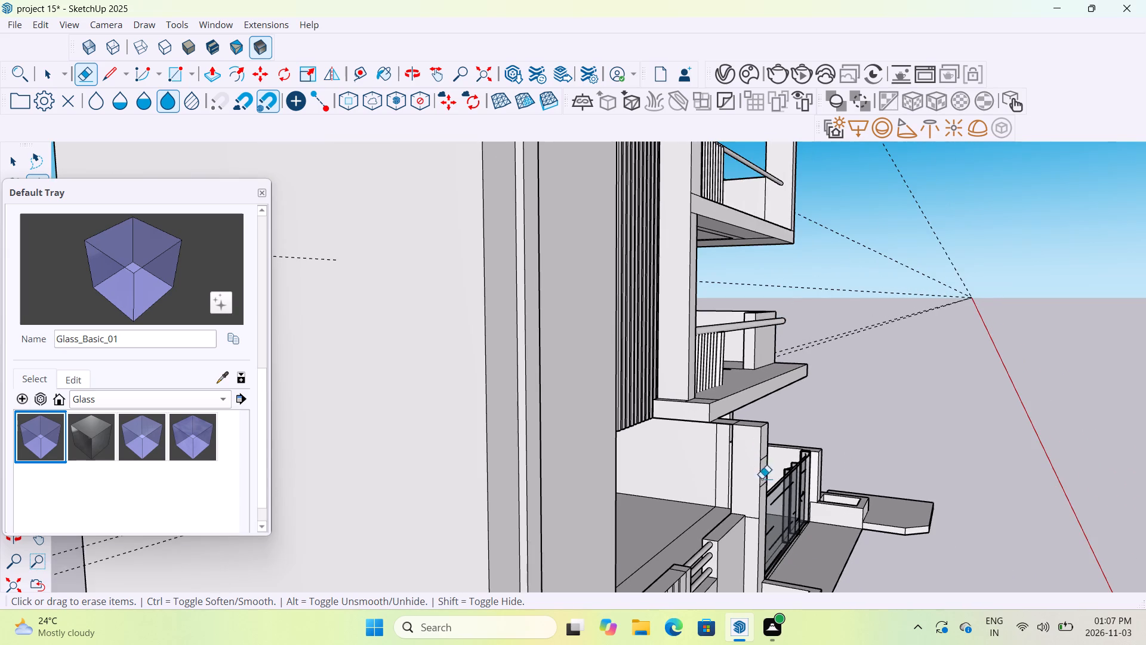
Draw a line across the gate pillar's top face, from the top of its vertical edge on the gate side to the opposite edge.
middle_click_drag(770, 492, 576, 518)
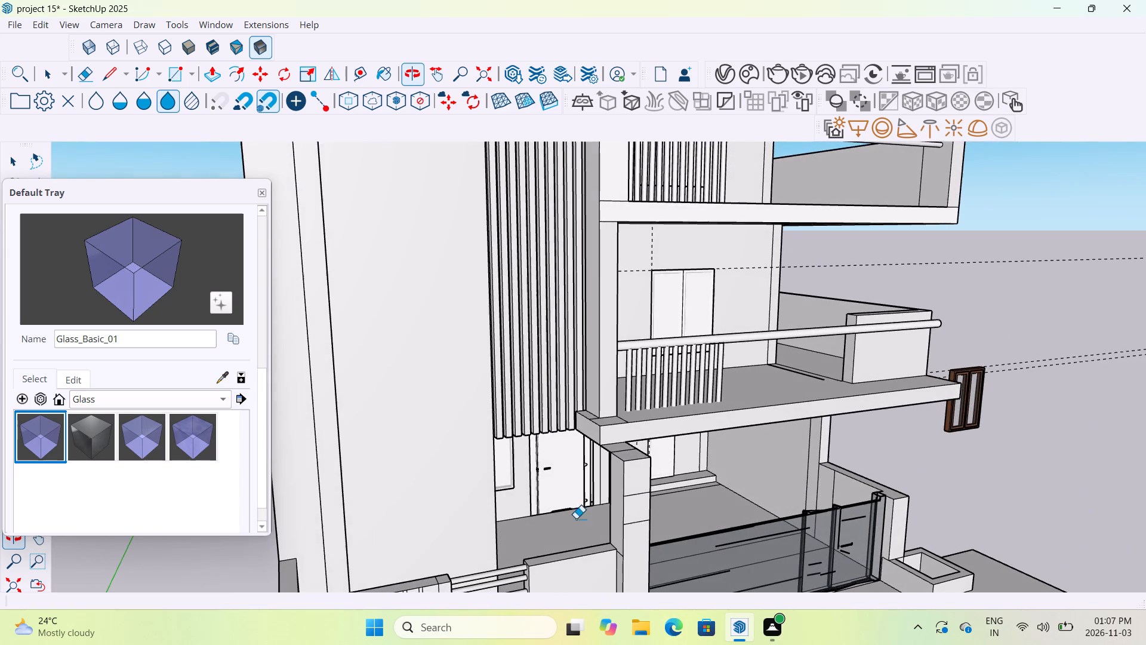
middle_click_drag(714, 477, 510, 491)
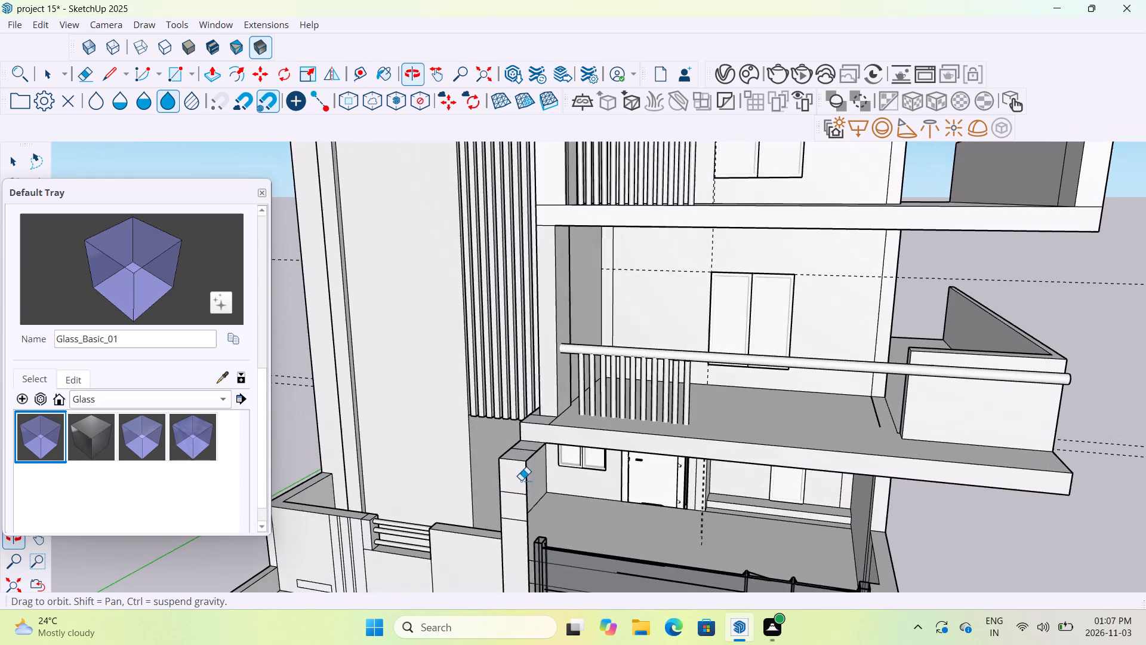
scroll(543, 449, "up", 9)
middle_click_drag(562, 518, 461, 448)
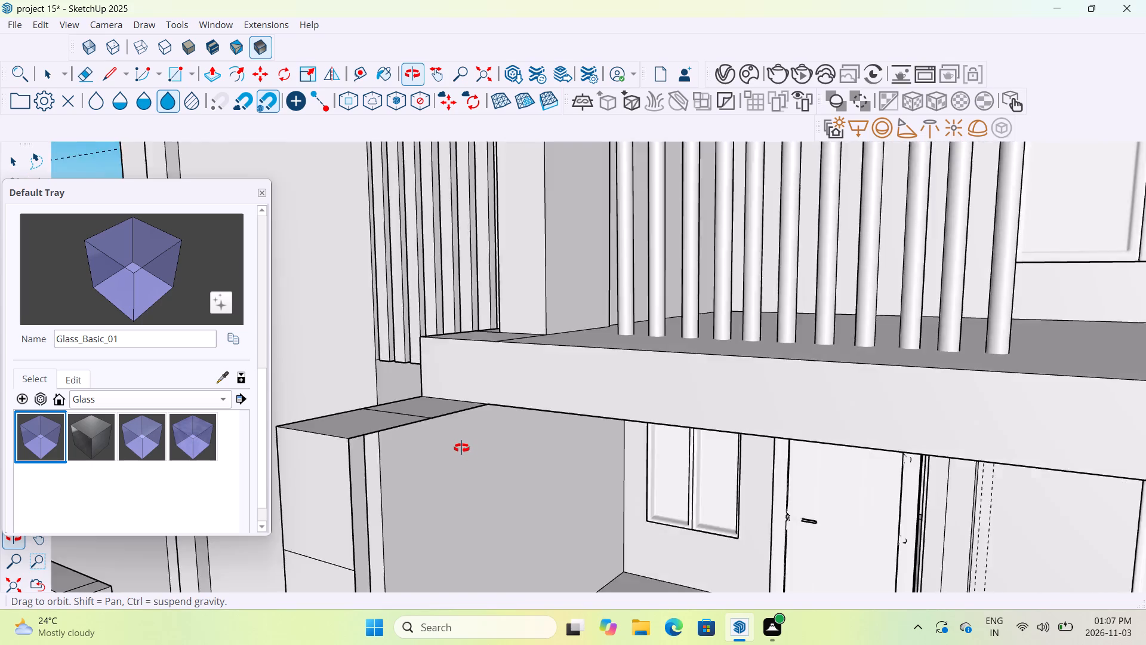
middle_click_drag(461, 448, 458, 507)
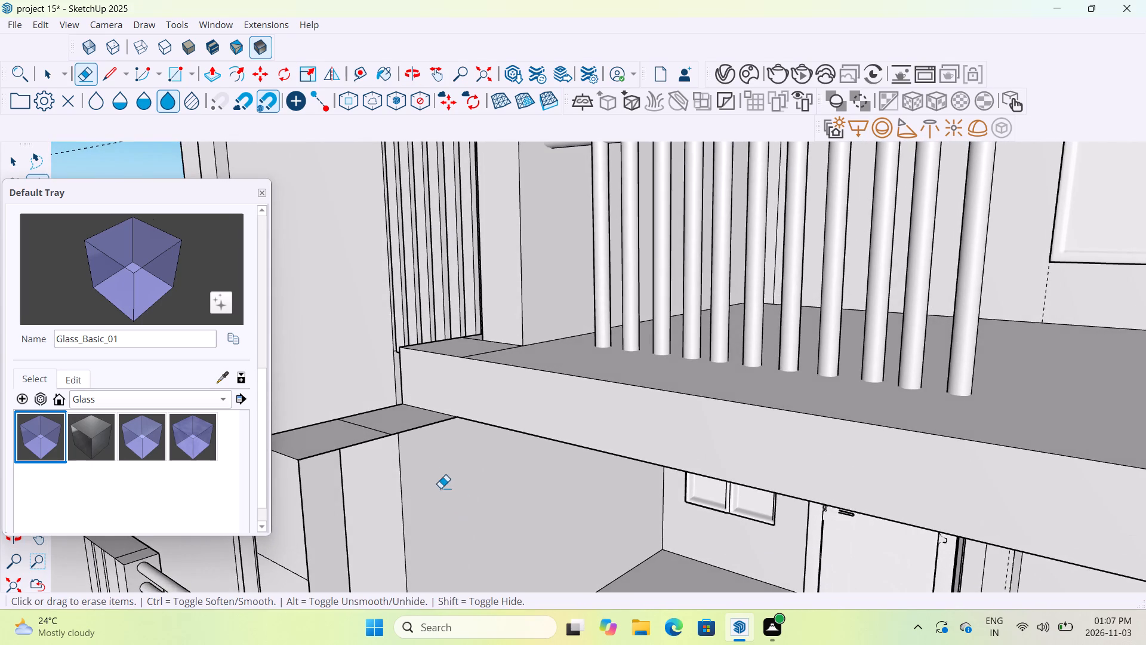
middle_click_drag(432, 481, 434, 557)
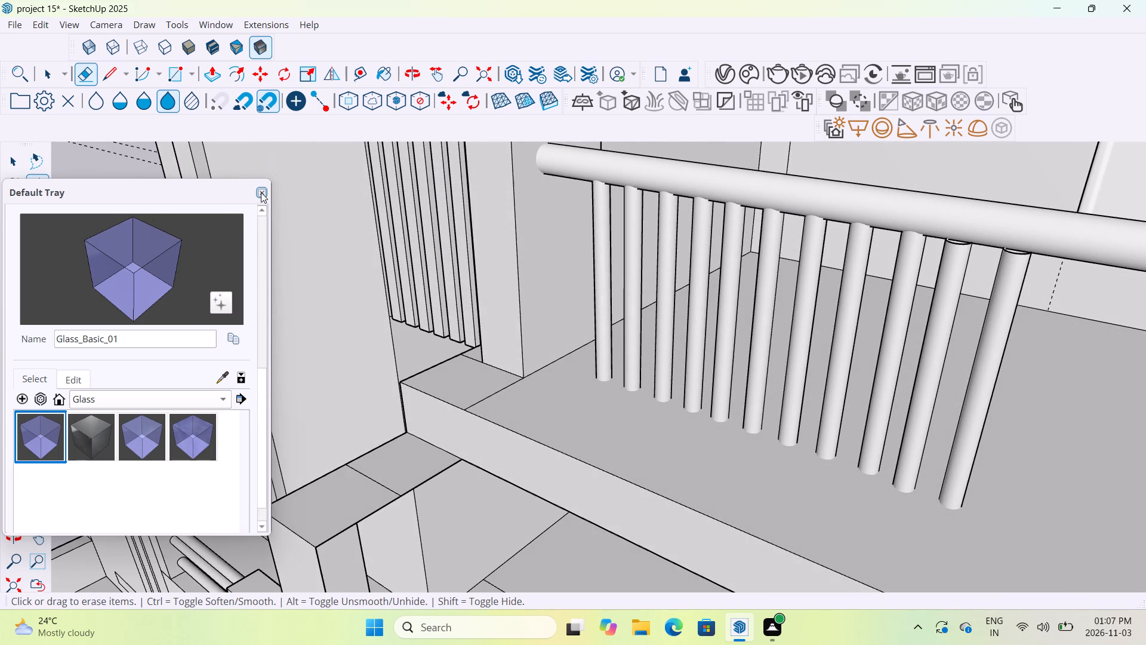
left_click(261, 192)
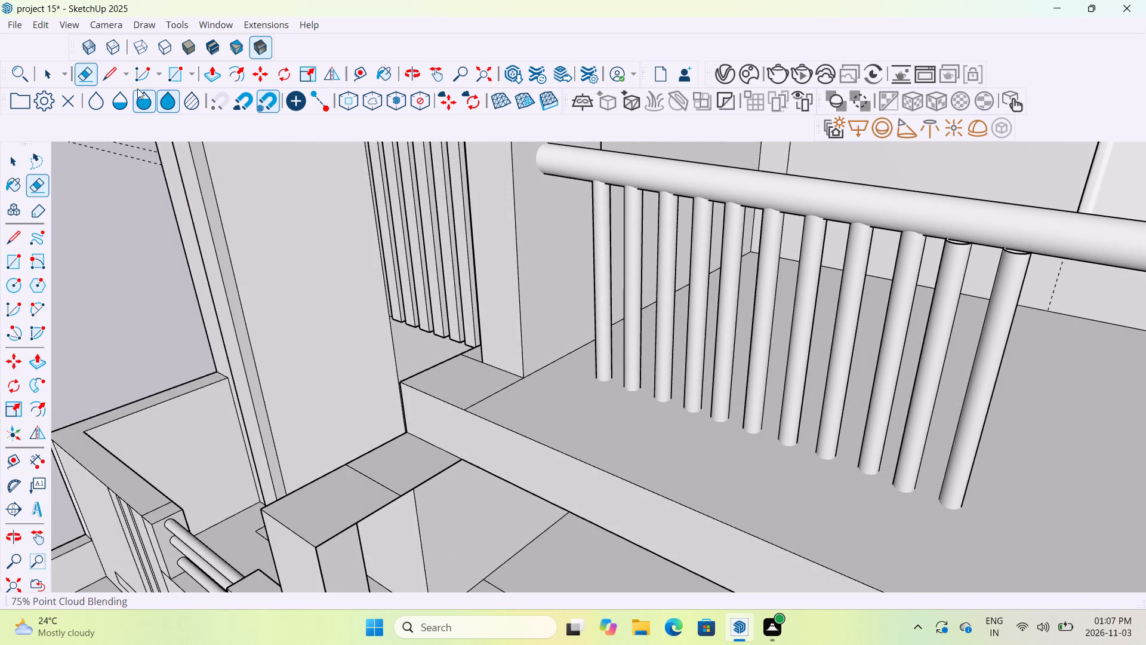
left_click(112, 80)
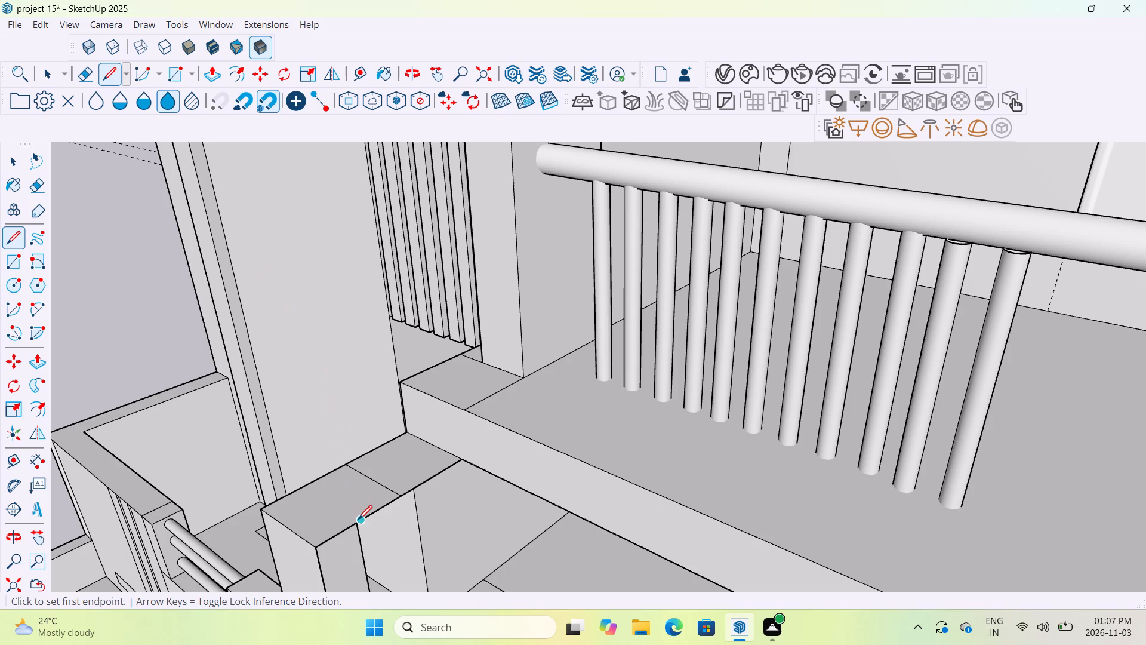
left_click(358, 522)
left_click(309, 480)
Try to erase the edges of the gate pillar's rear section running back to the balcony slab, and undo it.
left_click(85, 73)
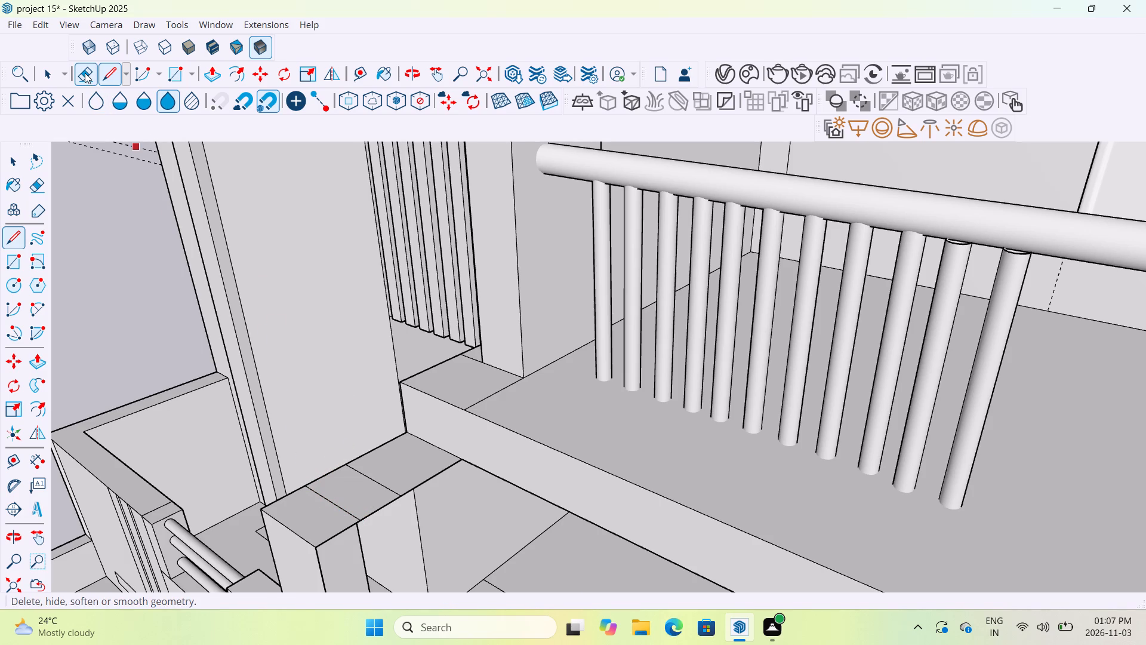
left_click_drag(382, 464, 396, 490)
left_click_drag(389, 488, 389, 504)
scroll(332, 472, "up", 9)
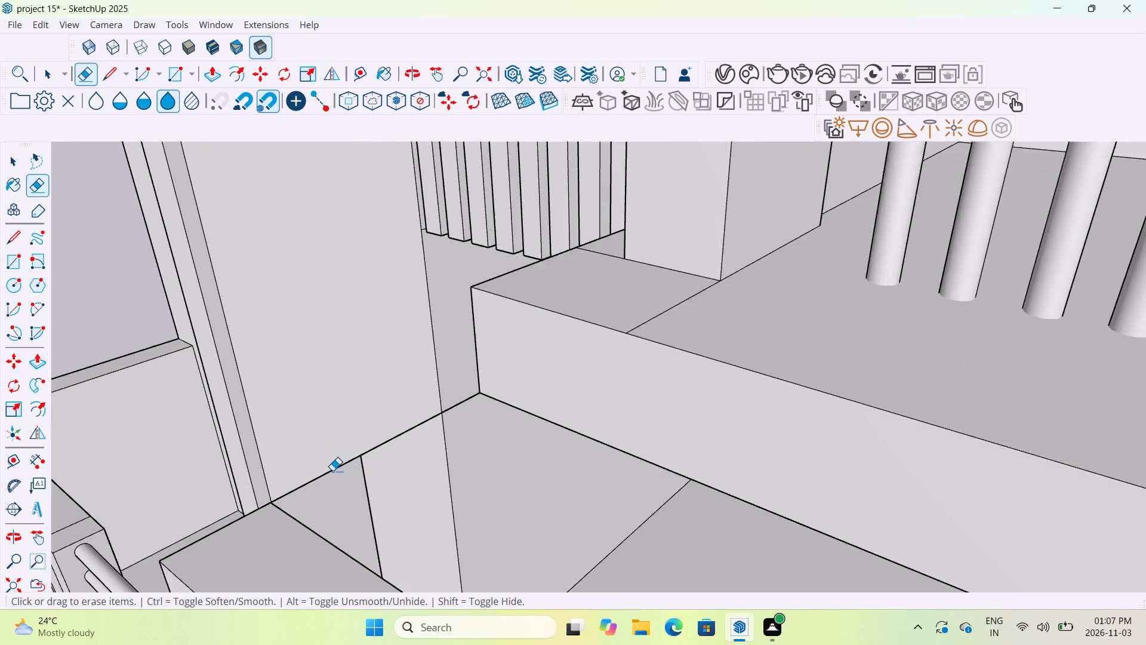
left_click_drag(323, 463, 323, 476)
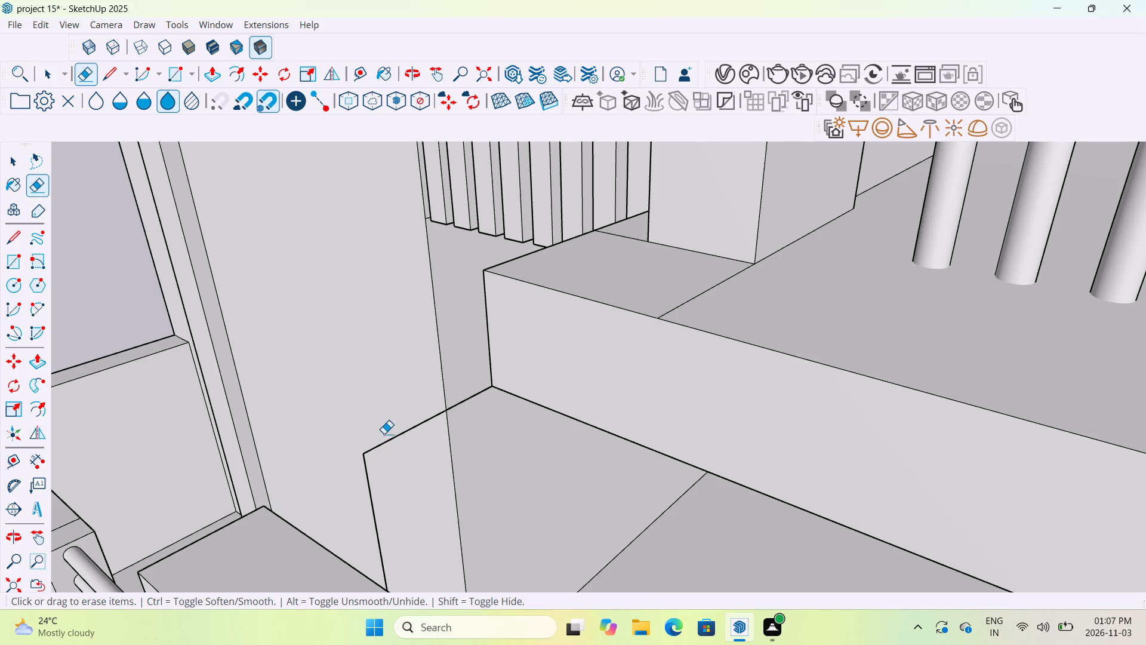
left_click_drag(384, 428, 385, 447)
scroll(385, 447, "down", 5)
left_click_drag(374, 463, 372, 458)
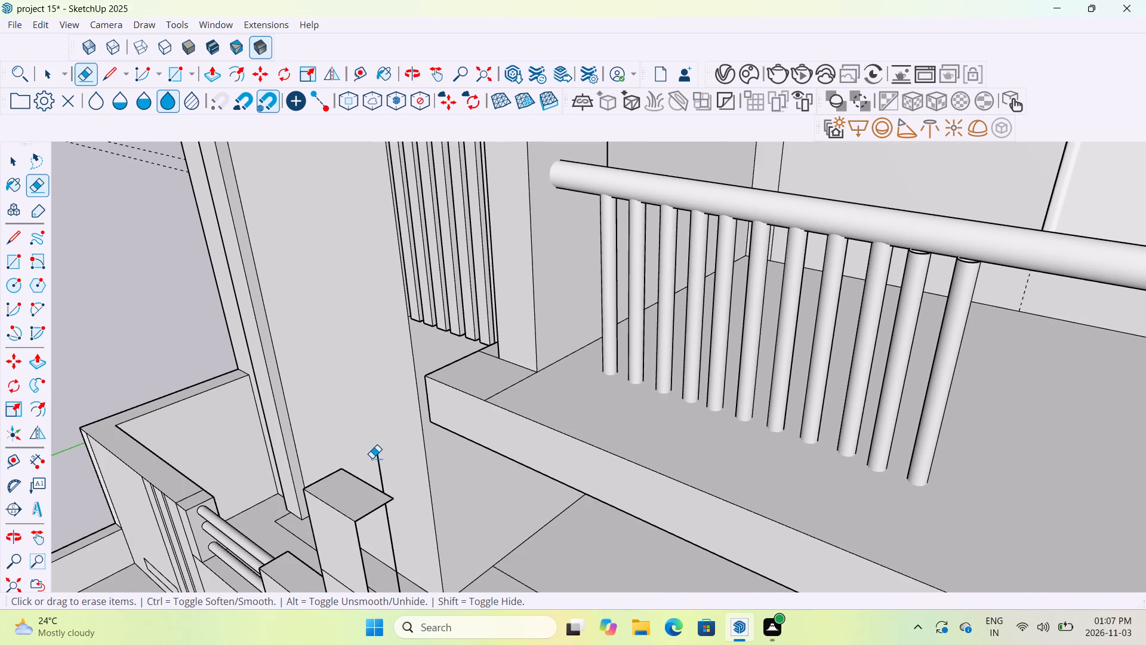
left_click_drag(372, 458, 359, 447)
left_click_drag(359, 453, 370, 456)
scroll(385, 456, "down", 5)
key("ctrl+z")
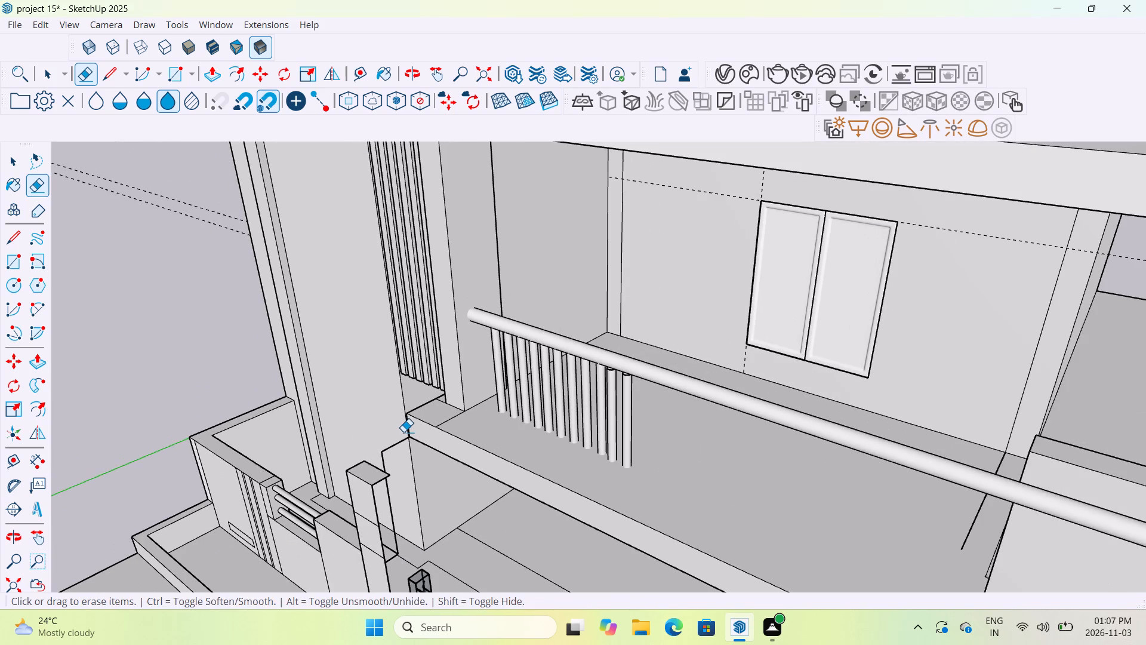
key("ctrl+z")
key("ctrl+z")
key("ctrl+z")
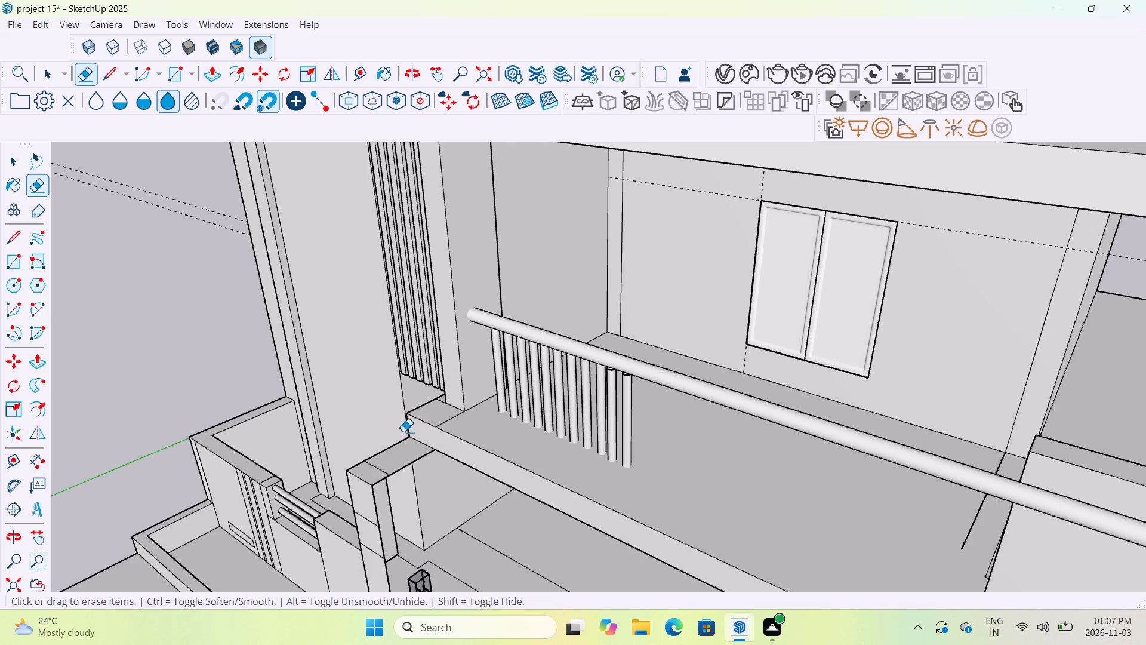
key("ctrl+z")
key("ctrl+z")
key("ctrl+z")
Erase the edges of the rear section joining the gate pillar to the balcony slab, so the pillar stands alone.
middle_click_drag(429, 500, 335, 510)
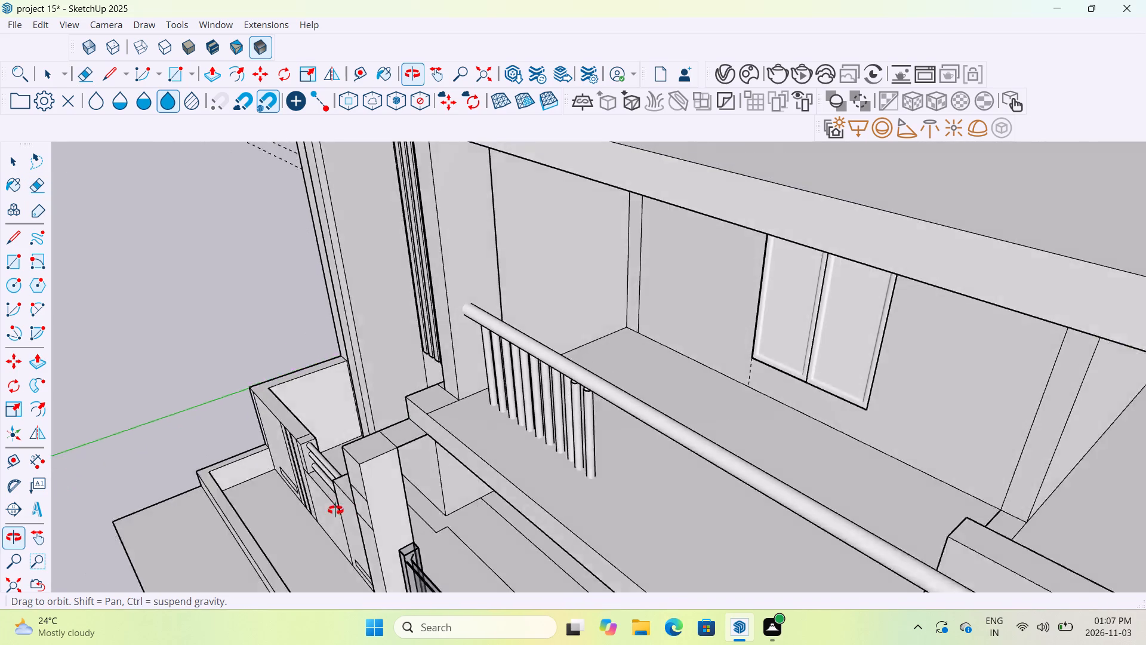
middle_click_drag(335, 510, 309, 492)
scroll(423, 426, "up", 9)
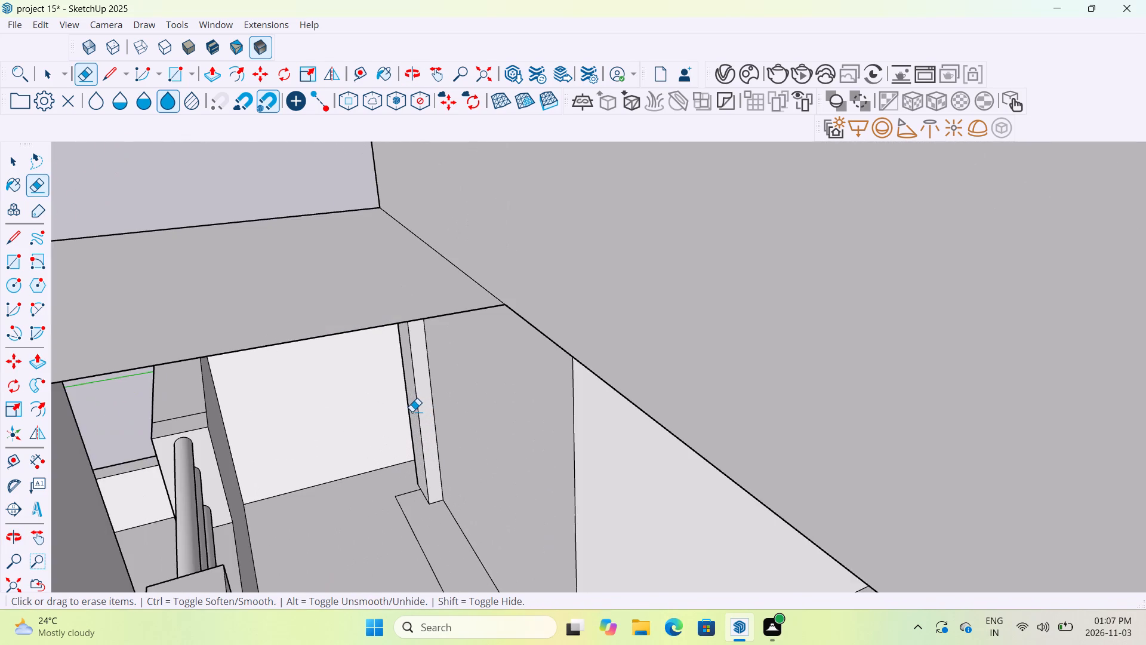
scroll(412, 411, "down", 1)
left_click_drag(326, 359, 326, 394)
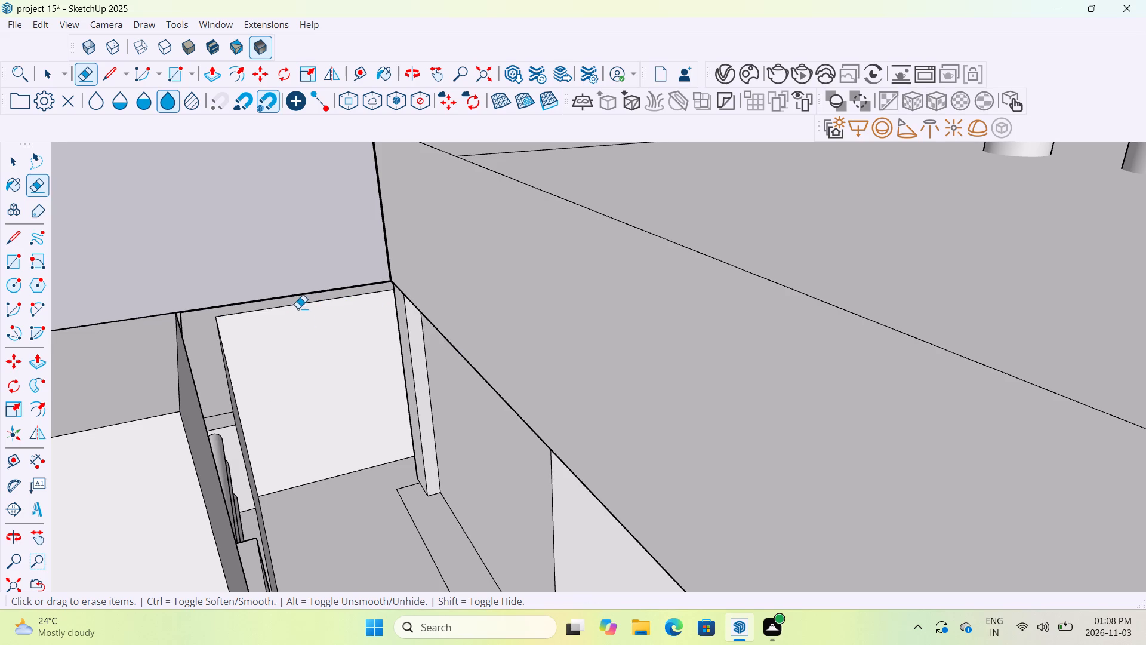
middle_click_drag(298, 321, 343, 398)
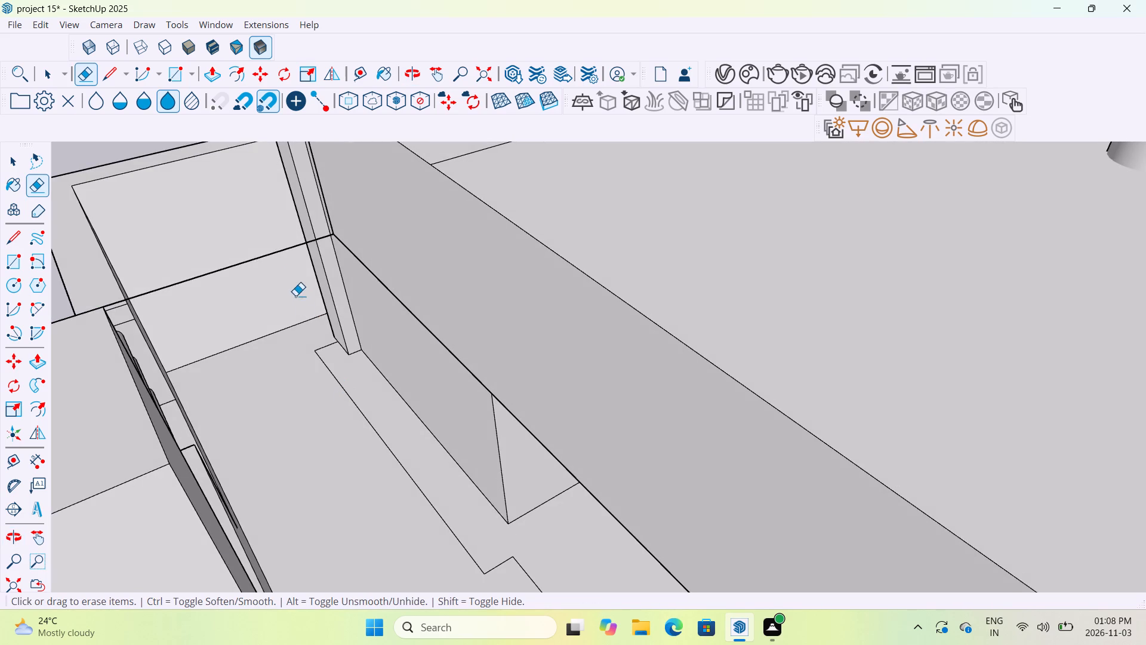
left_click_drag(266, 245, 266, 270)
scroll(273, 328, "down", 12)
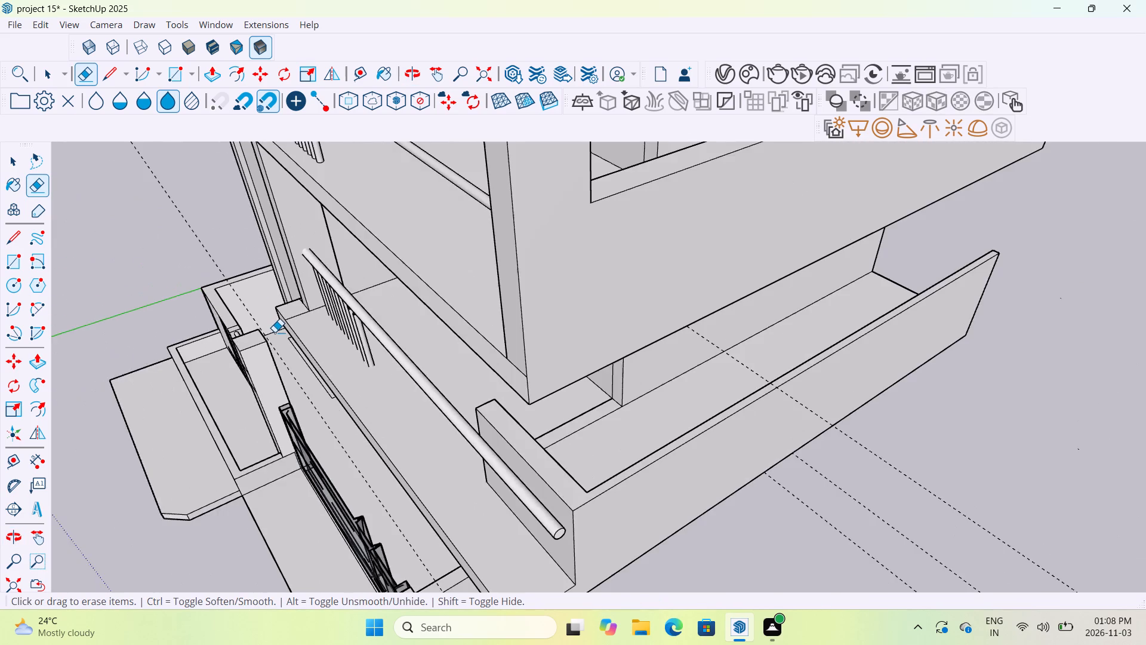
Draw two lines on the balcony slab's underside, beside the slats and near the front edge, to outline a column base.
middle_click_drag(277, 334, 603, 241)
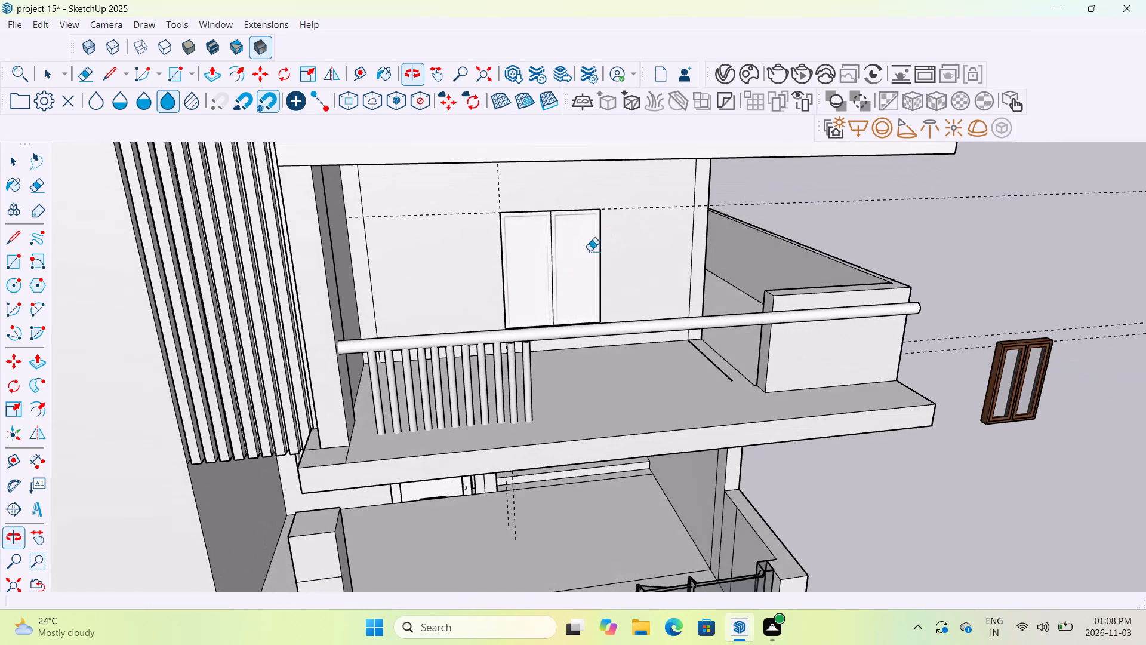
middle_click_drag(349, 463, 427, 392)
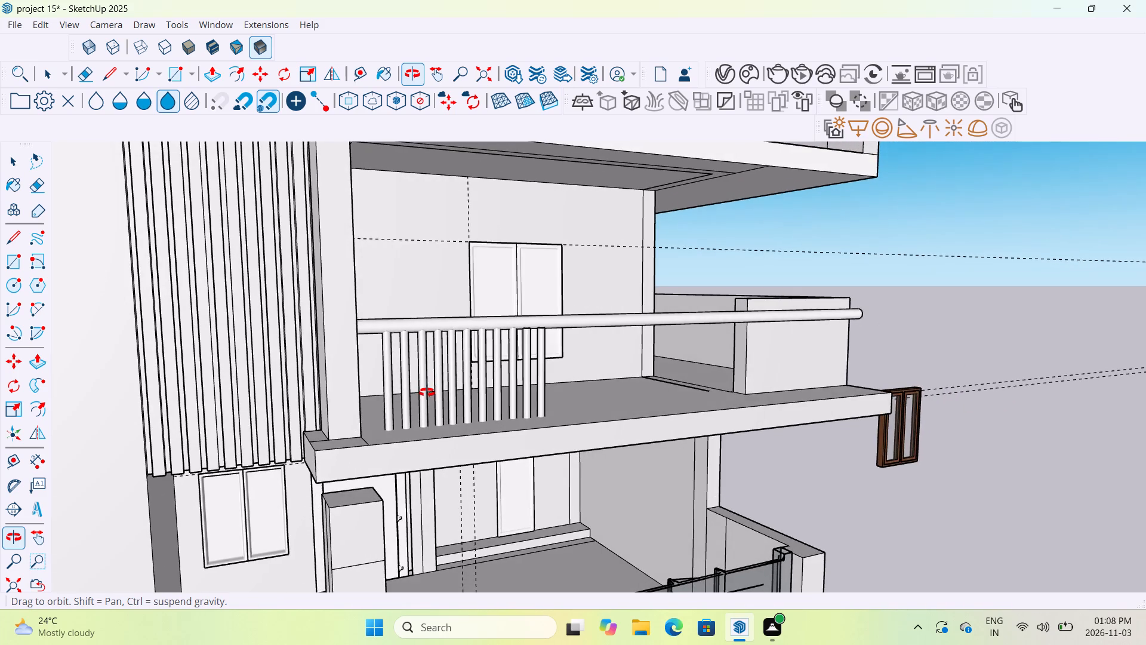
middle_click_drag(427, 392, 366, 300)
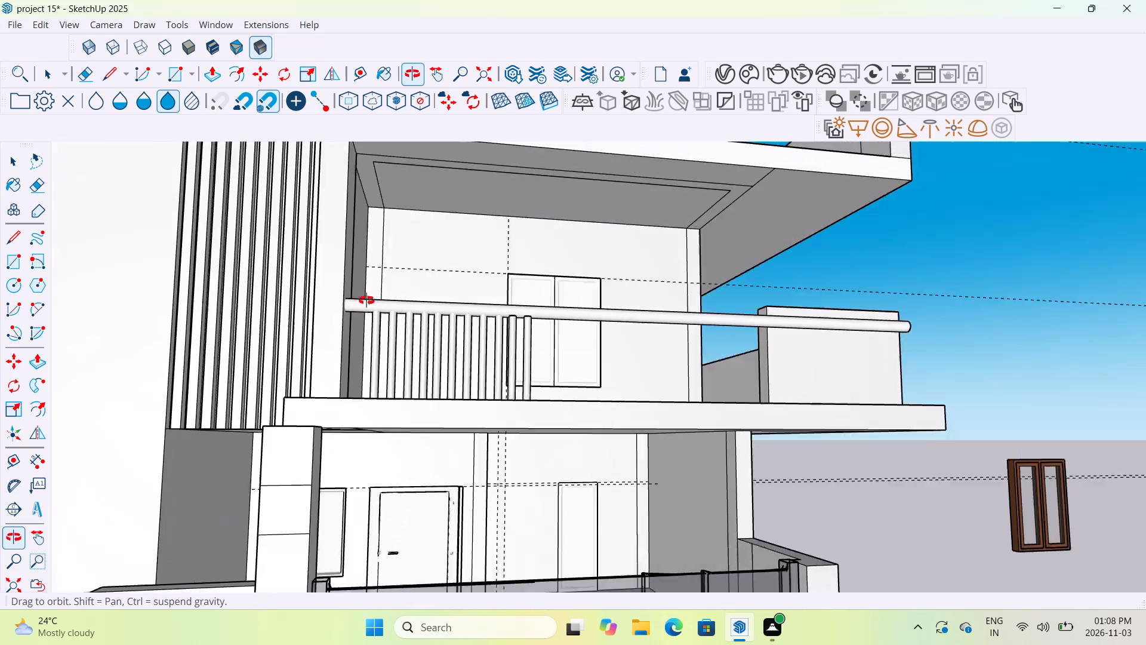
middle_click_drag(366, 300, 521, 324)
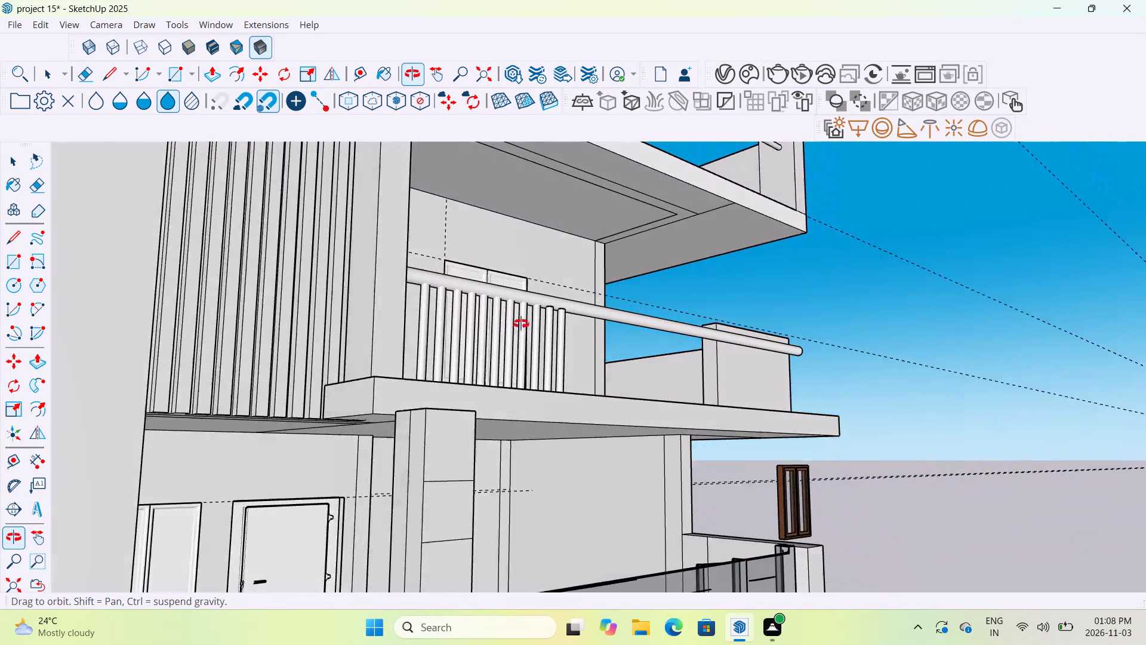
middle_click_drag(521, 324, 626, 250)
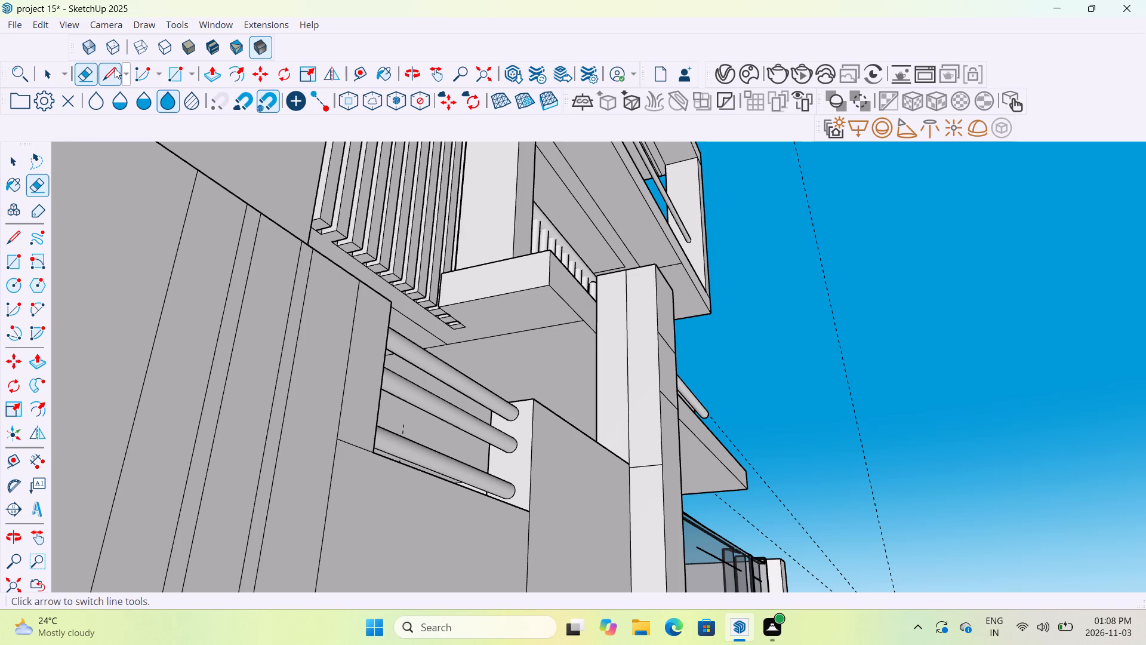
left_click(113, 68)
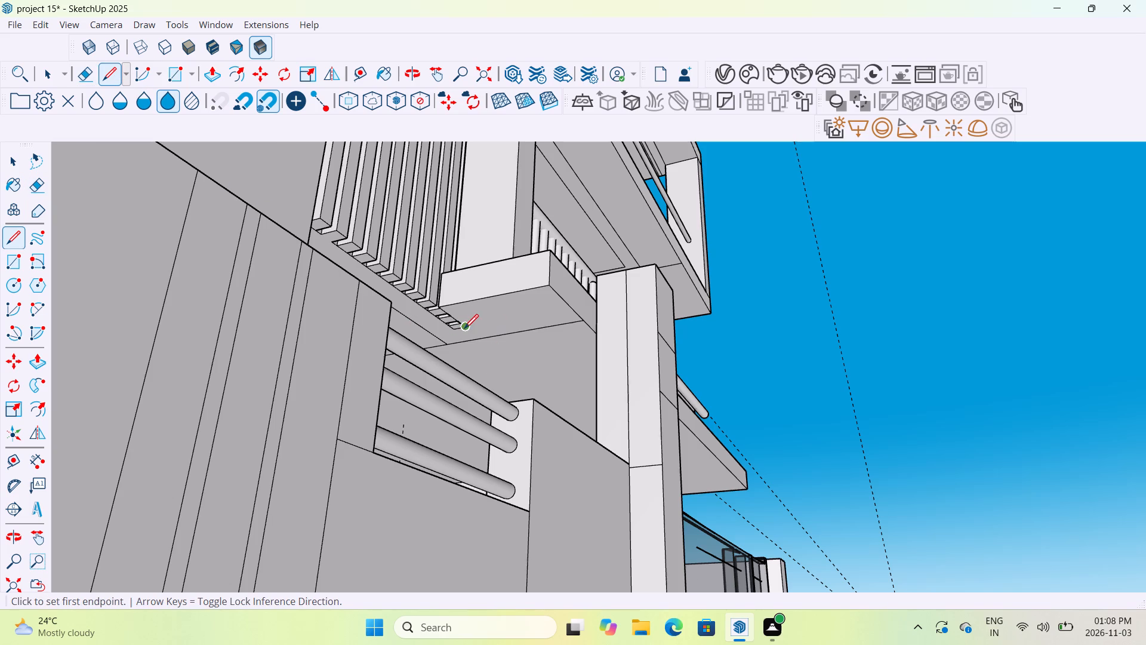
left_click(464, 329)
left_click(474, 341)
left_click(534, 291)
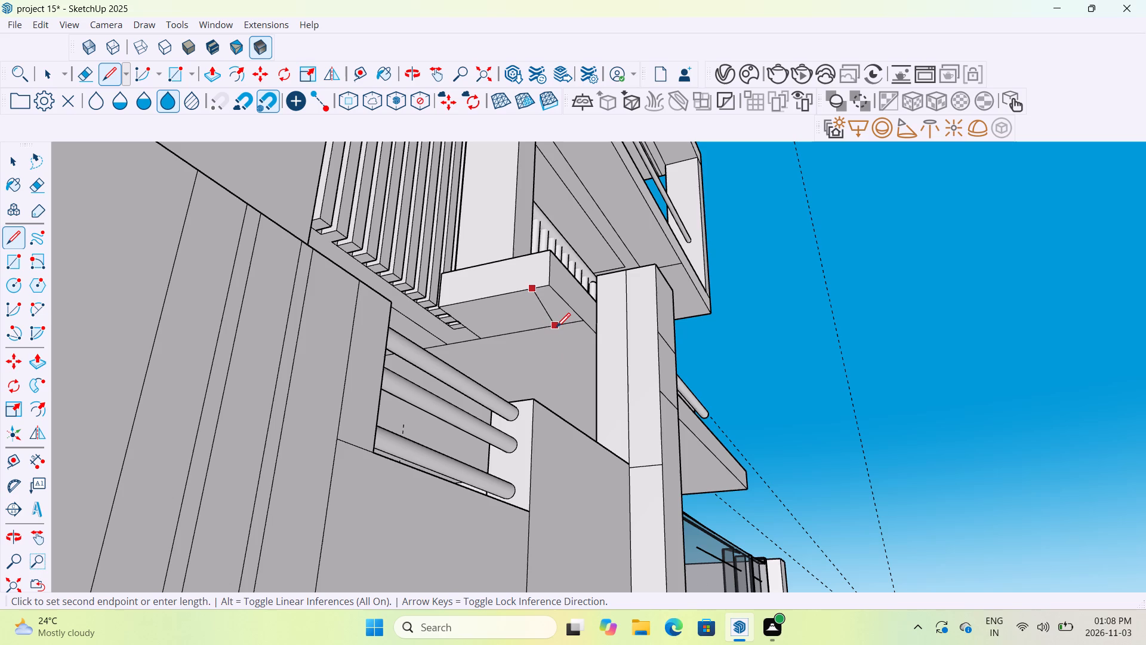
left_click(560, 325)
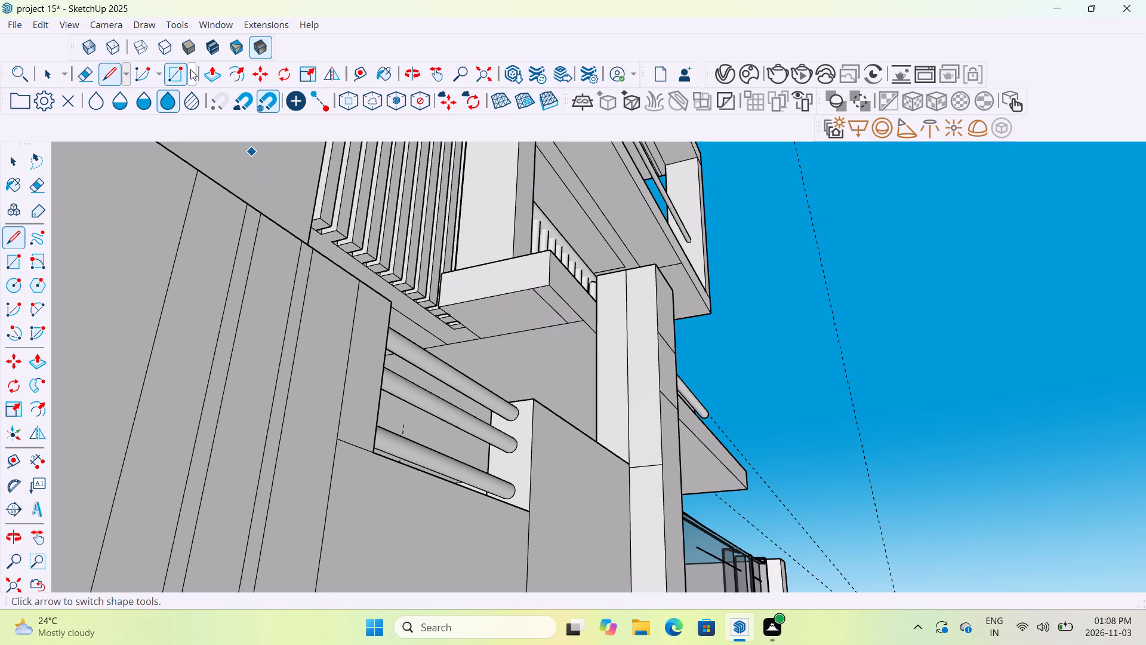
Push/Pull the outlined face on the balcony slab's underside down to the ground floor as a supporting column.
left_click(209, 73)
left_click(474, 316)
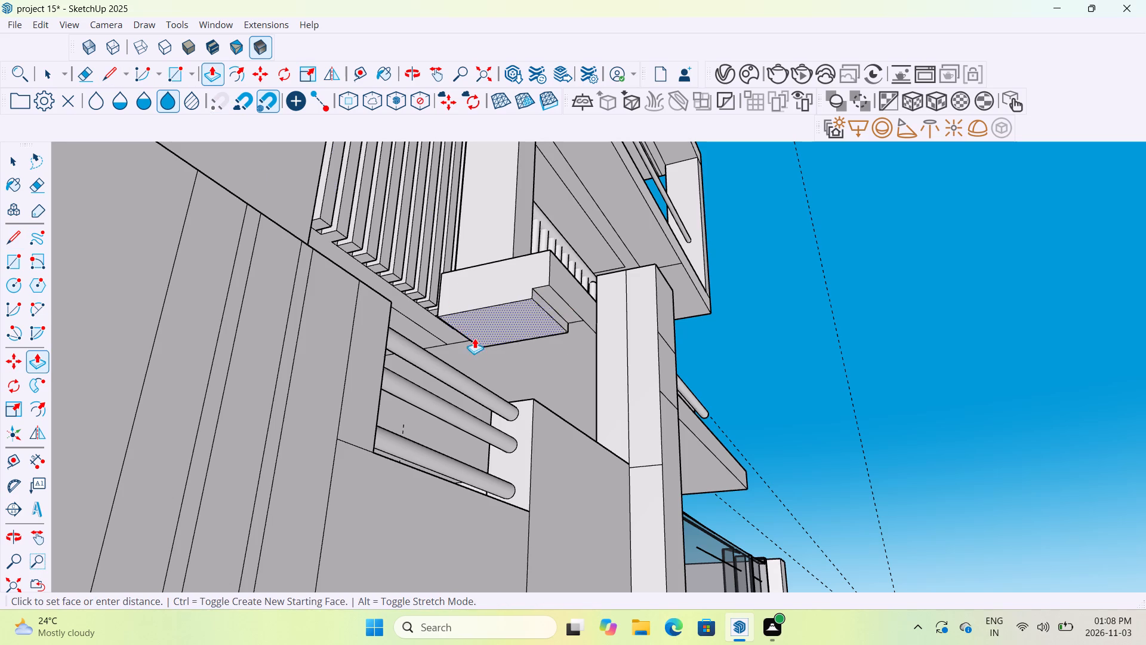
scroll(477, 340, "down", 13)
middle_click_drag(477, 340, 483, 547)
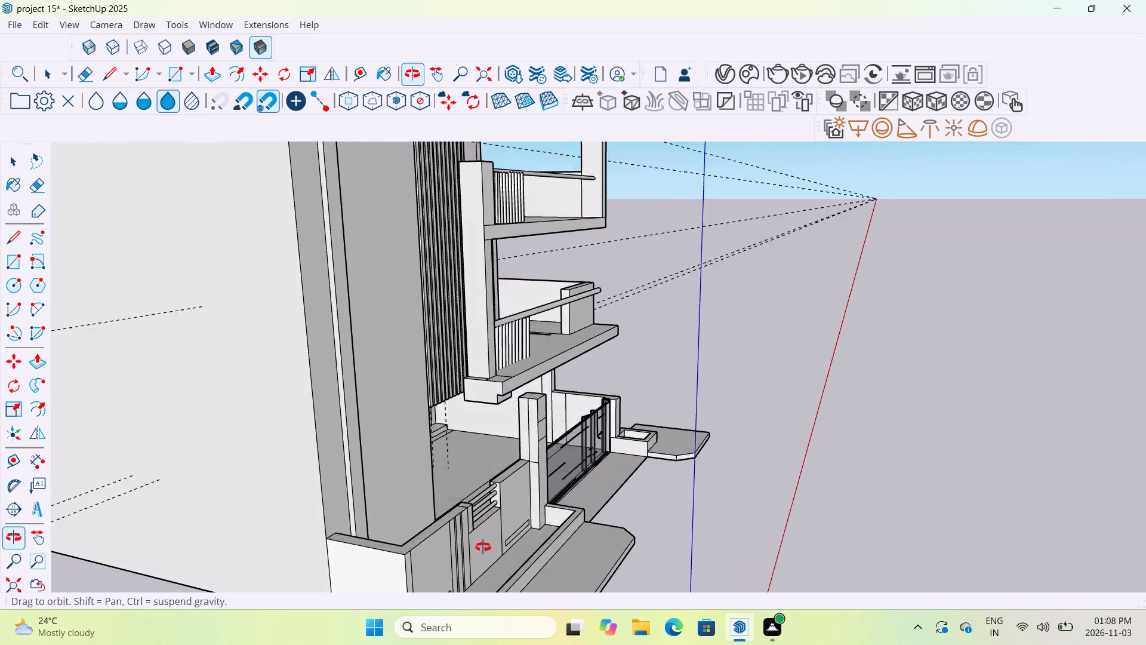
middle_click_drag(483, 547, 483, 548)
middle_click_drag(478, 474, 480, 561)
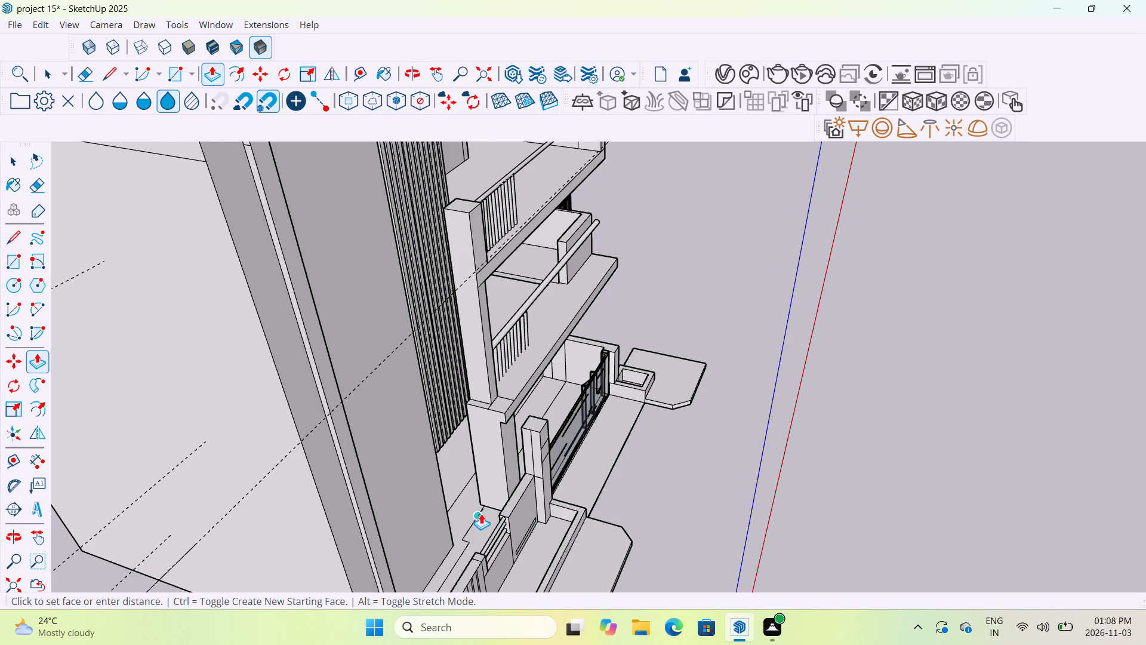
scroll(480, 518, "up", 9)
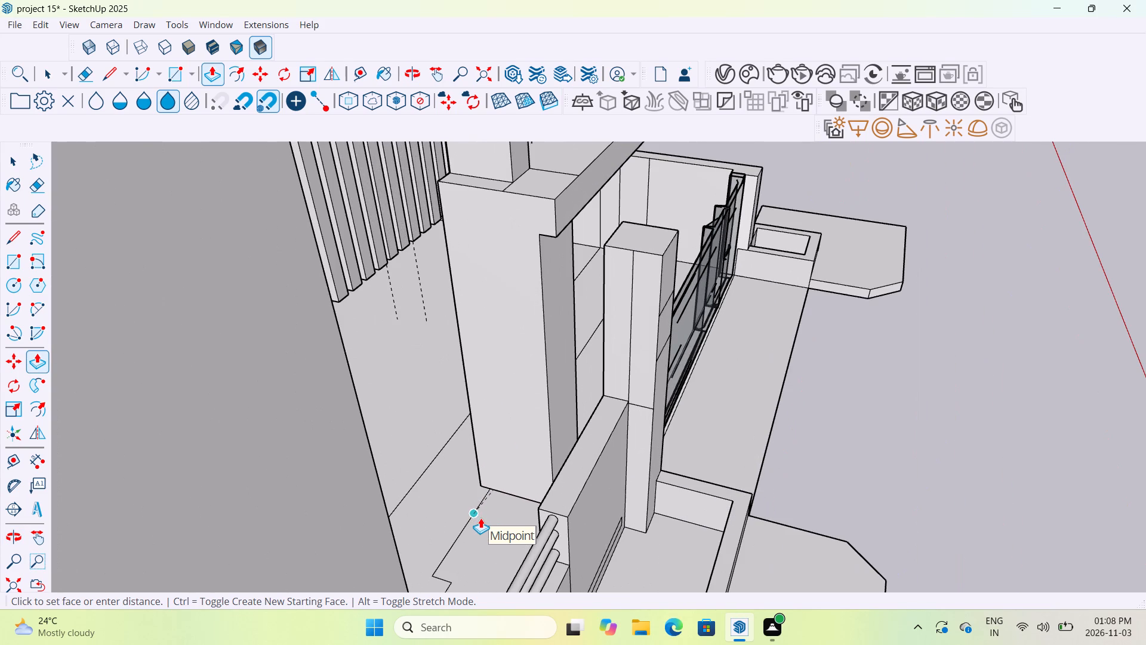
left_click(480, 509)
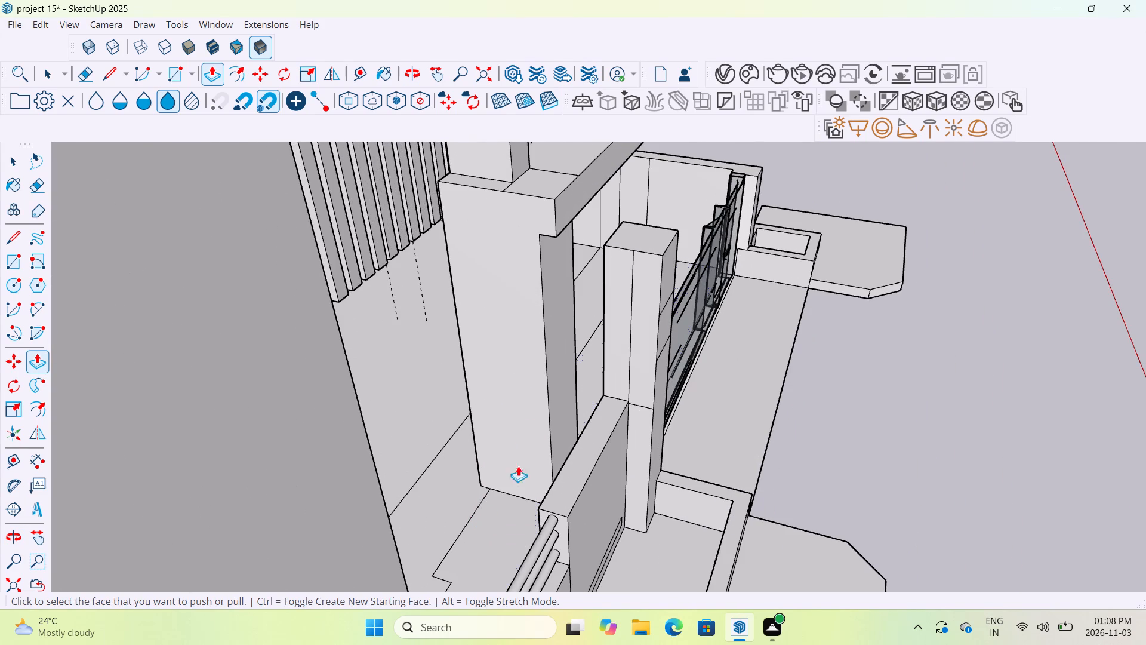
Push the gate pillar's top face down to the upper horizontal line on its front, below the balcony slab.
middle_click_drag(568, 366, 376, 361)
middle_click_drag(852, 362, 721, 377)
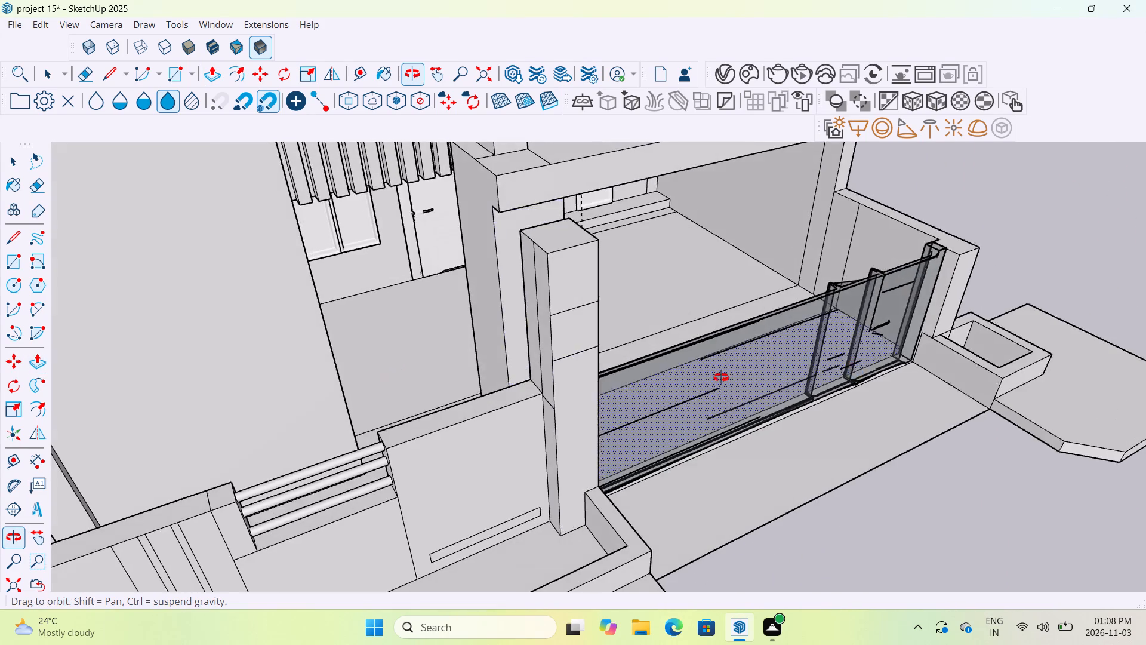
middle_click_drag(721, 377, 719, 285)
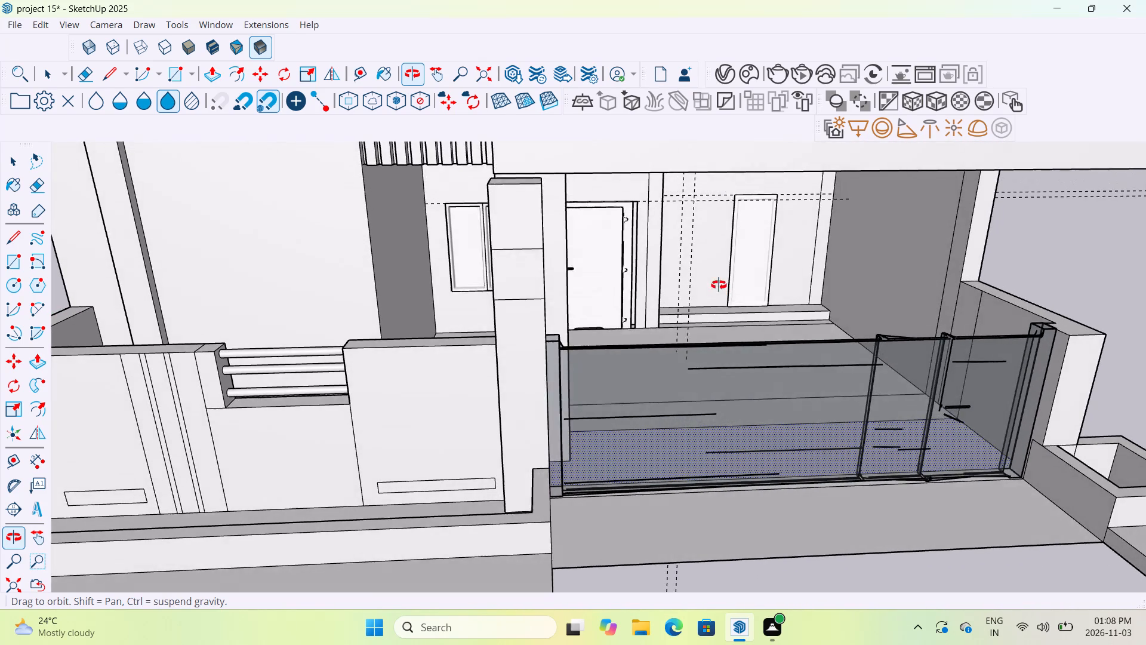
middle_click_drag(719, 285, 720, 279)
middle_click_drag(684, 302, 678, 276)
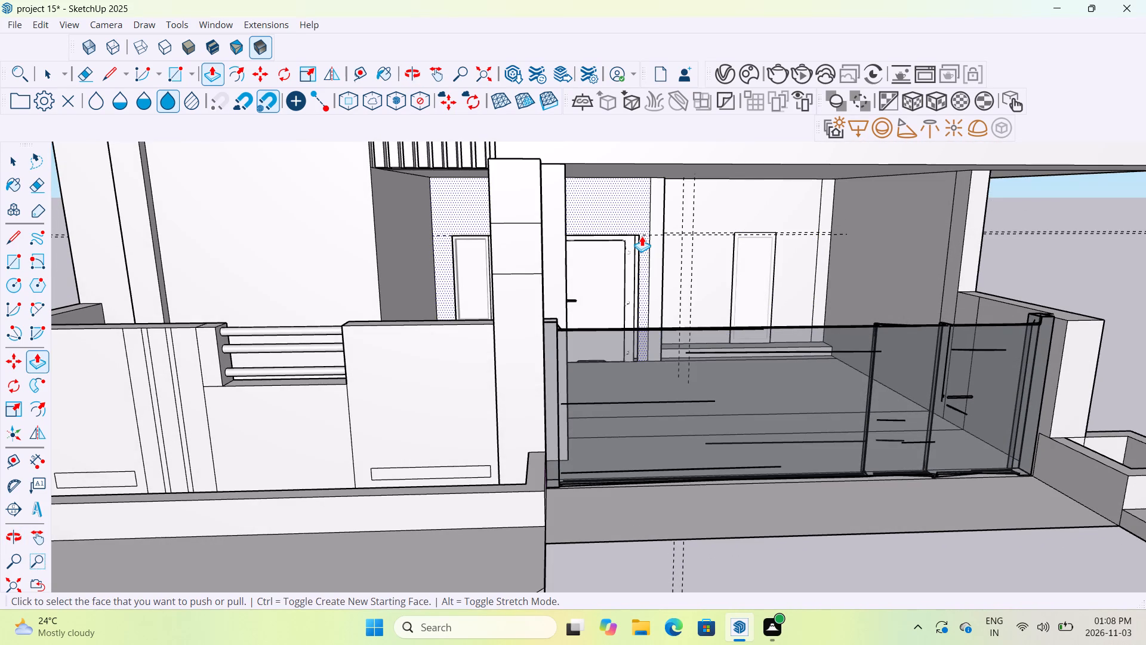
middle_click_drag(573, 176, 578, 242)
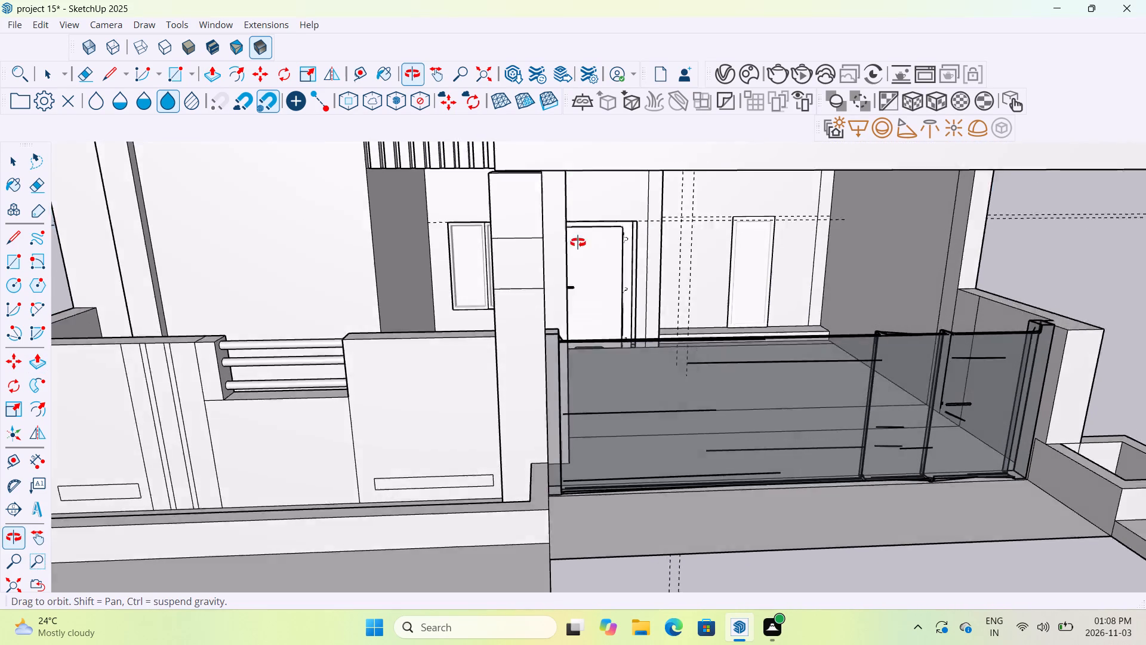
middle_click_drag(578, 242, 578, 255)
left_click_drag(510, 226, 516, 284)
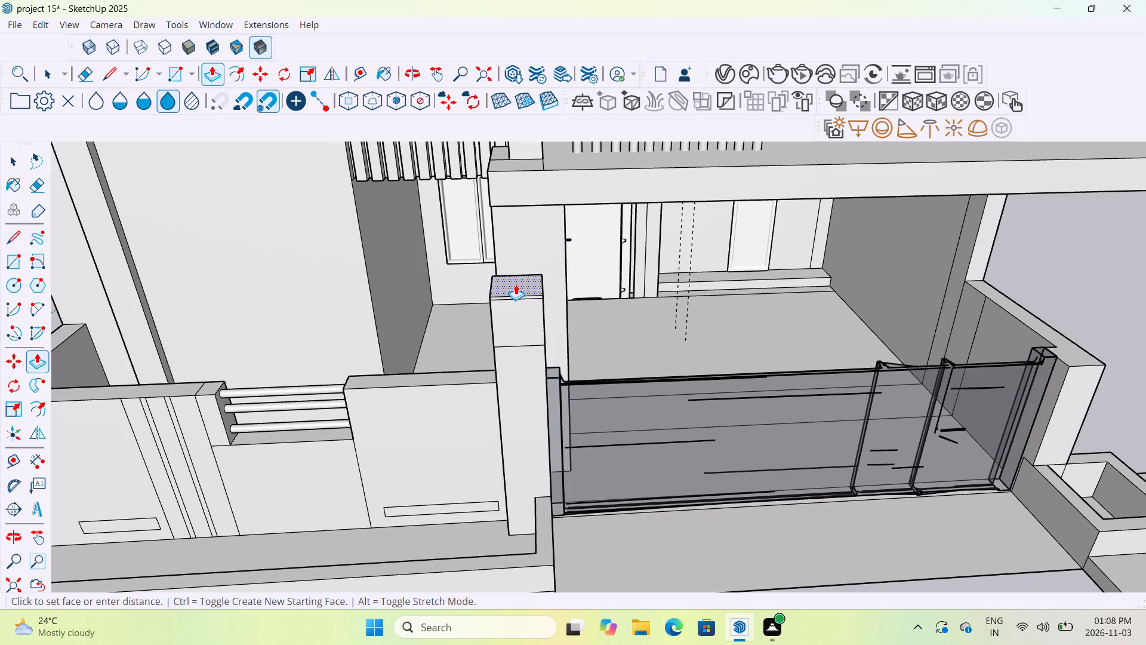
left_click_drag(516, 284, 516, 287)
Offset the edges of the gate pillar's upper front face inward to outline a small inset square.
middle_click_drag(526, 354, 519, 296)
scroll(526, 354, "up", 1)
scroll(519, 287, "up", 3)
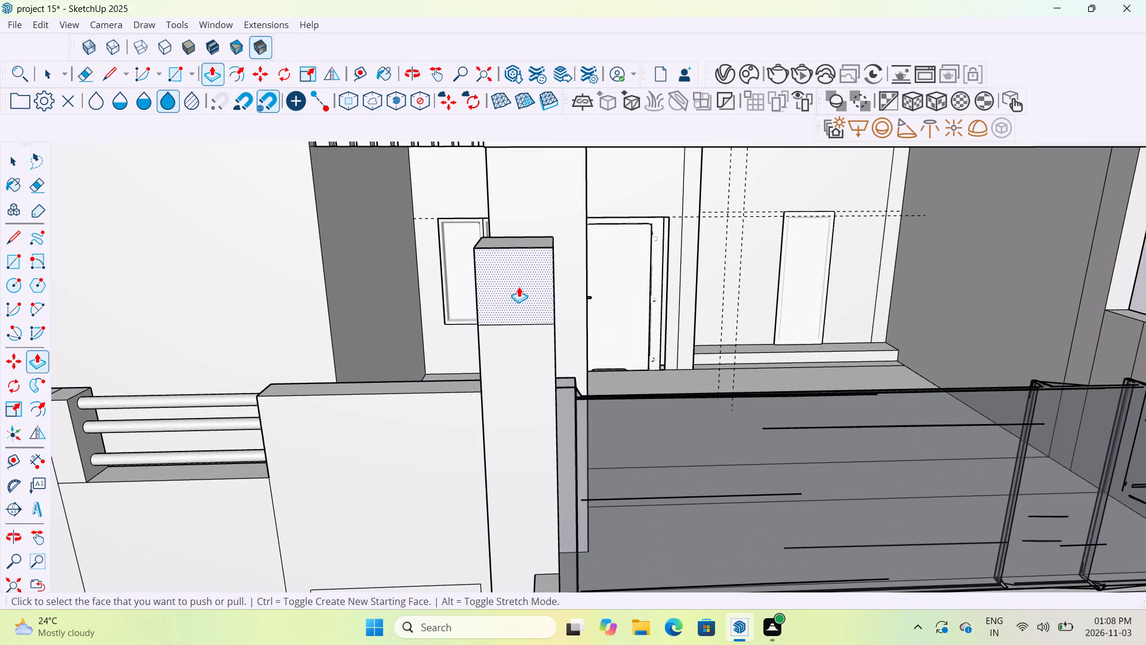
left_click(235, 65)
left_click(491, 274)
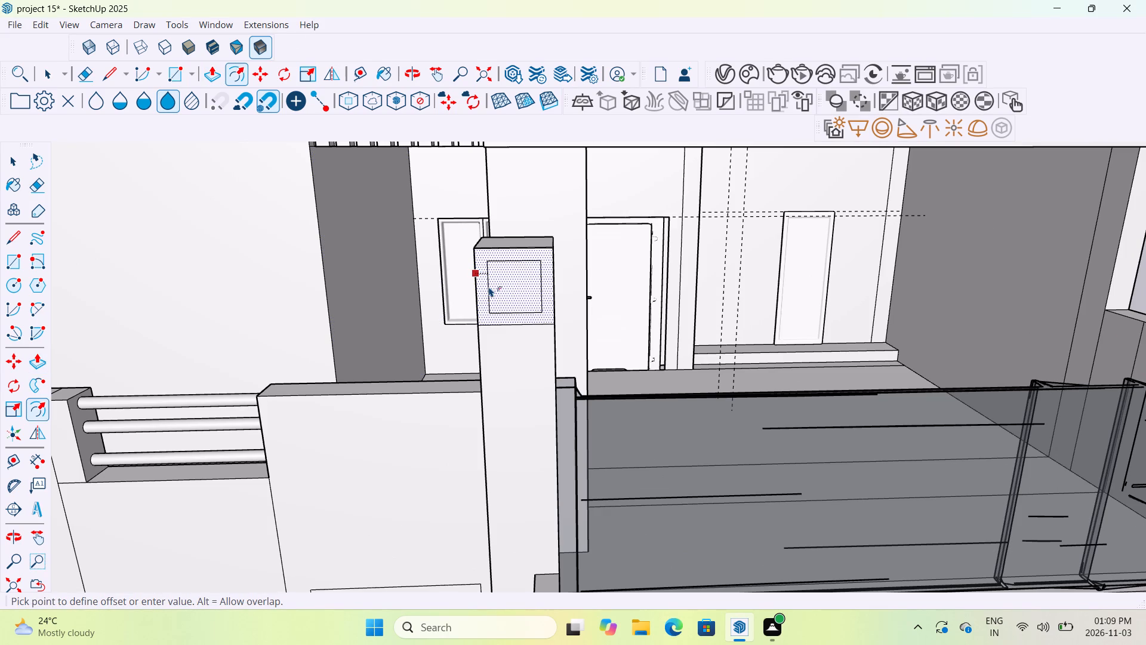
left_click(489, 287)
left_click(507, 286)
key("Escape")
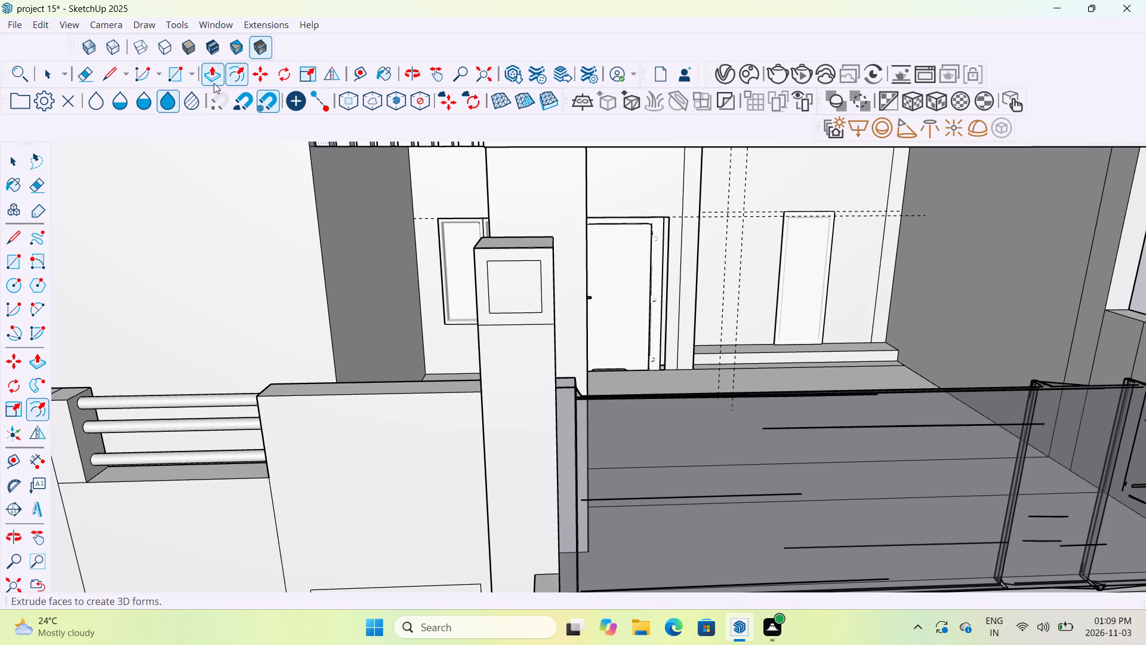
Push/Pull the inset square on the gate pillar's front outward as a small projecting box.
left_click(214, 82)
left_click(527, 277)
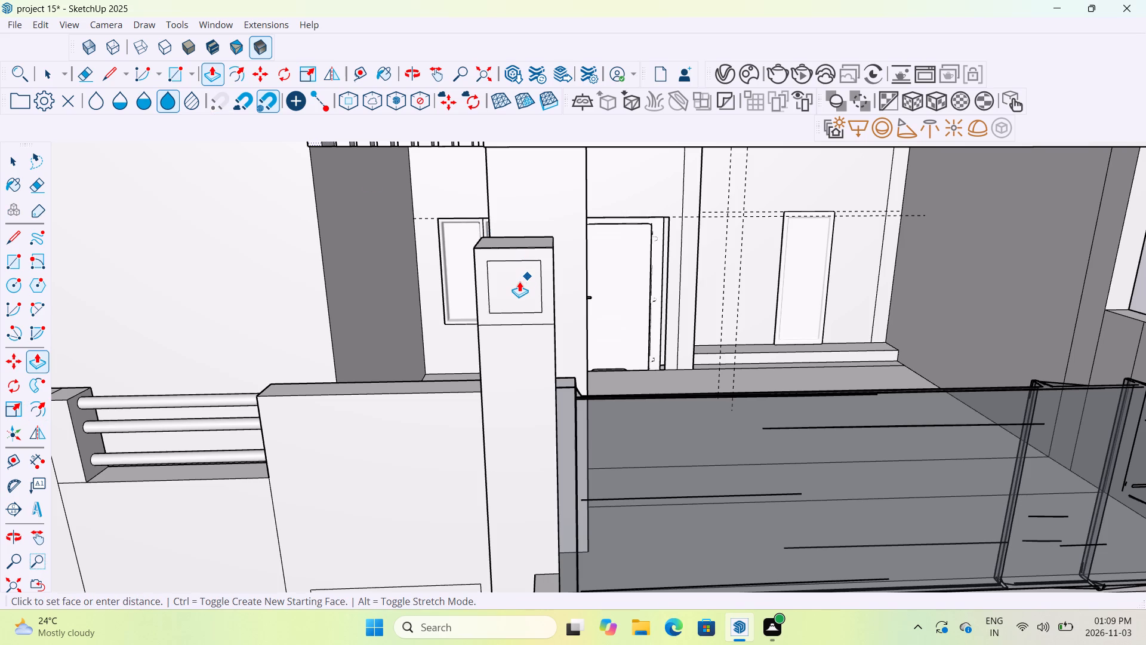
left_click(519, 281)
key("Escape")
left_click(514, 281)
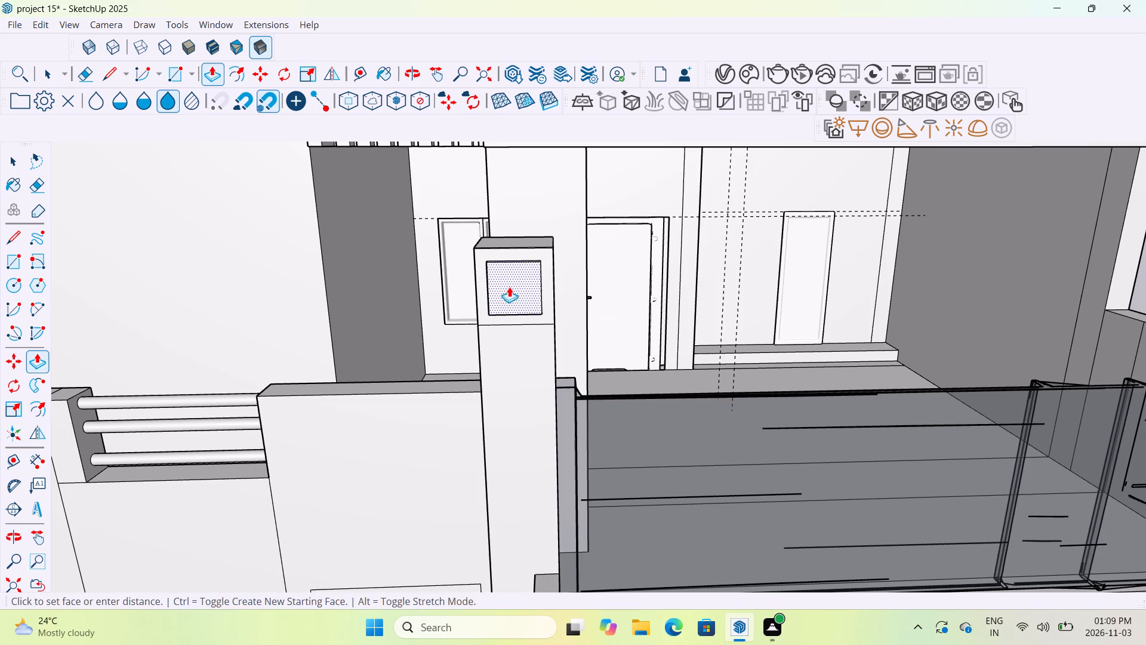
left_click(511, 285)
Push the gate-facing side of the column under the balcony slab inward to narrow the column.
scroll(617, 322, "down", 6)
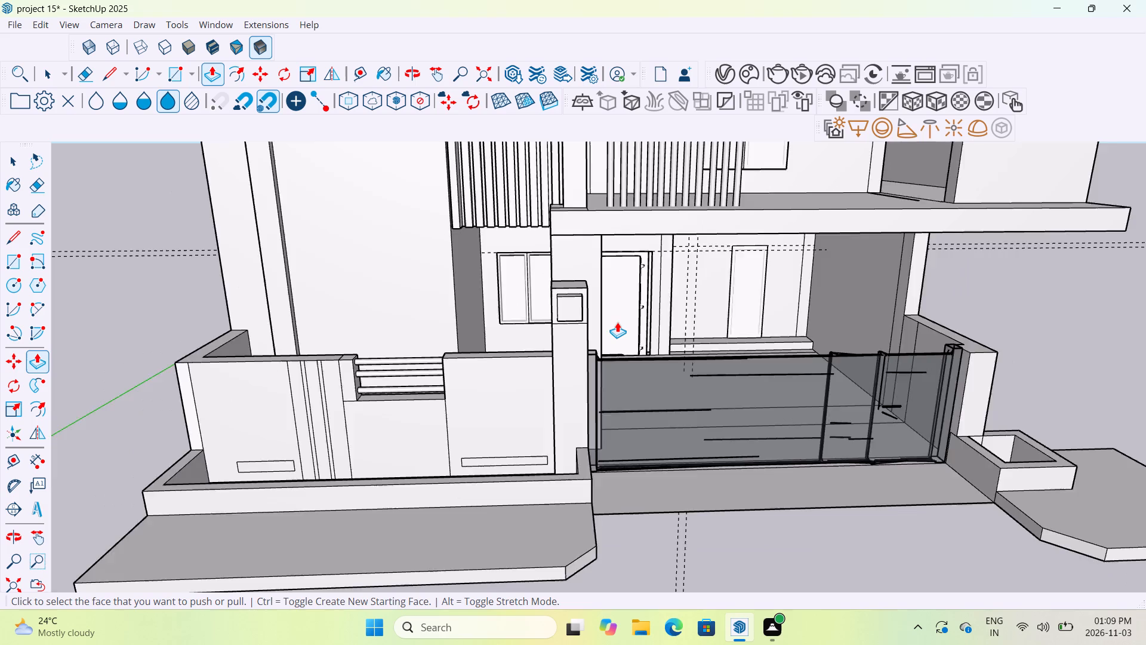
middle_click_drag(633, 355, 626, 306)
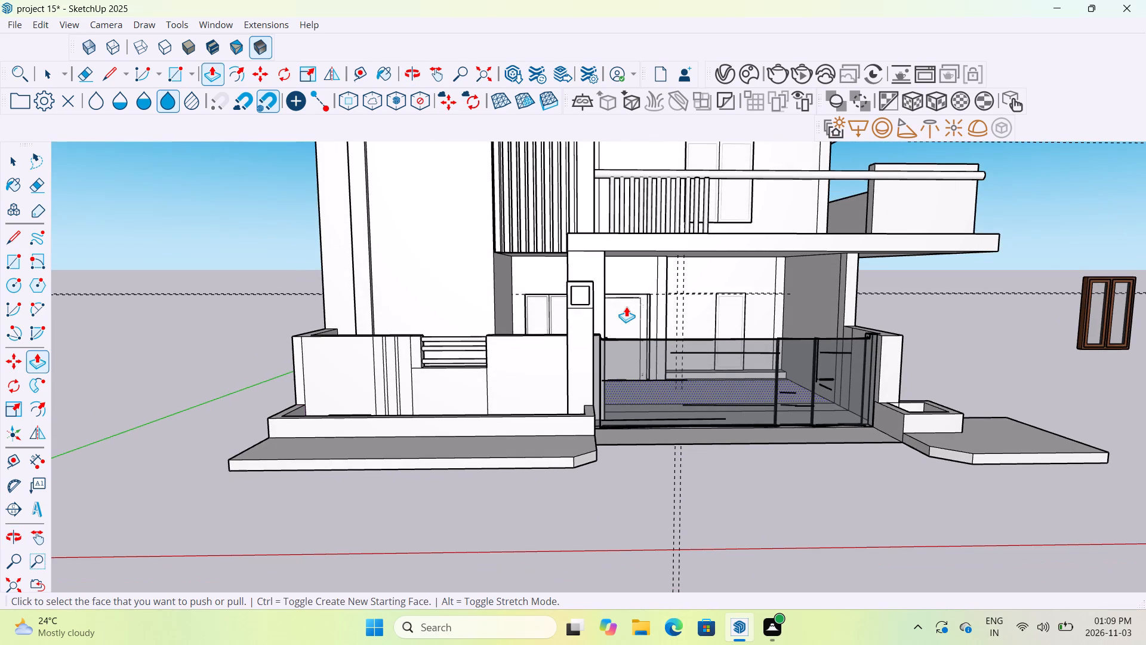
middle_click_drag(661, 307, 528, 341)
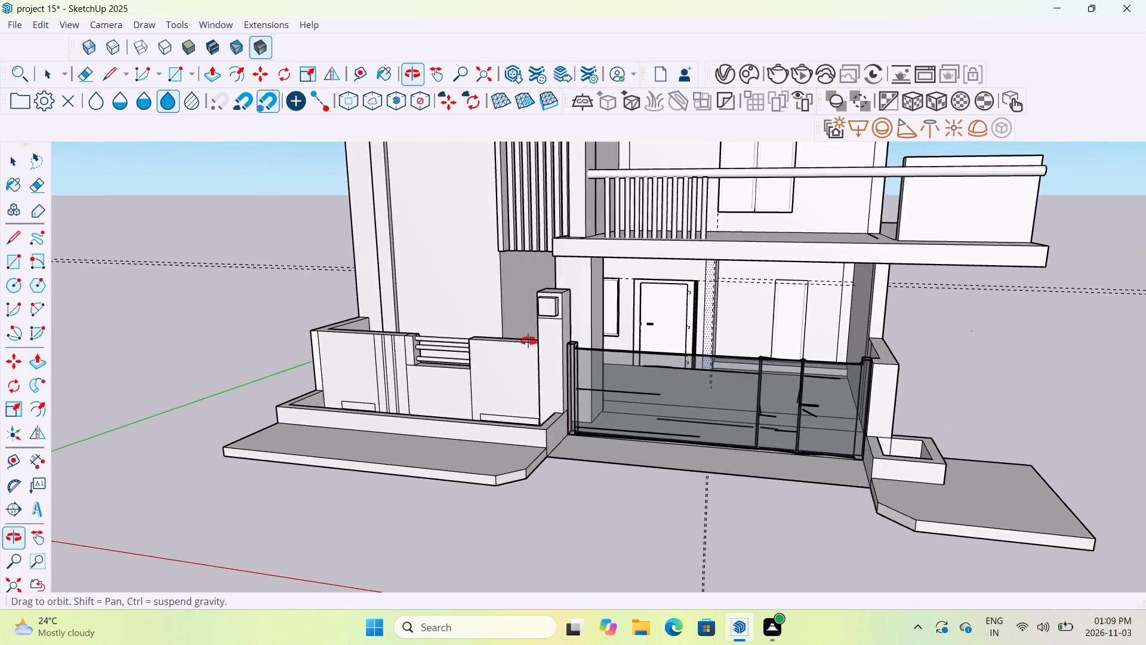
middle_click_drag(528, 341, 525, 341)
left_click_drag(597, 297, 560, 309)
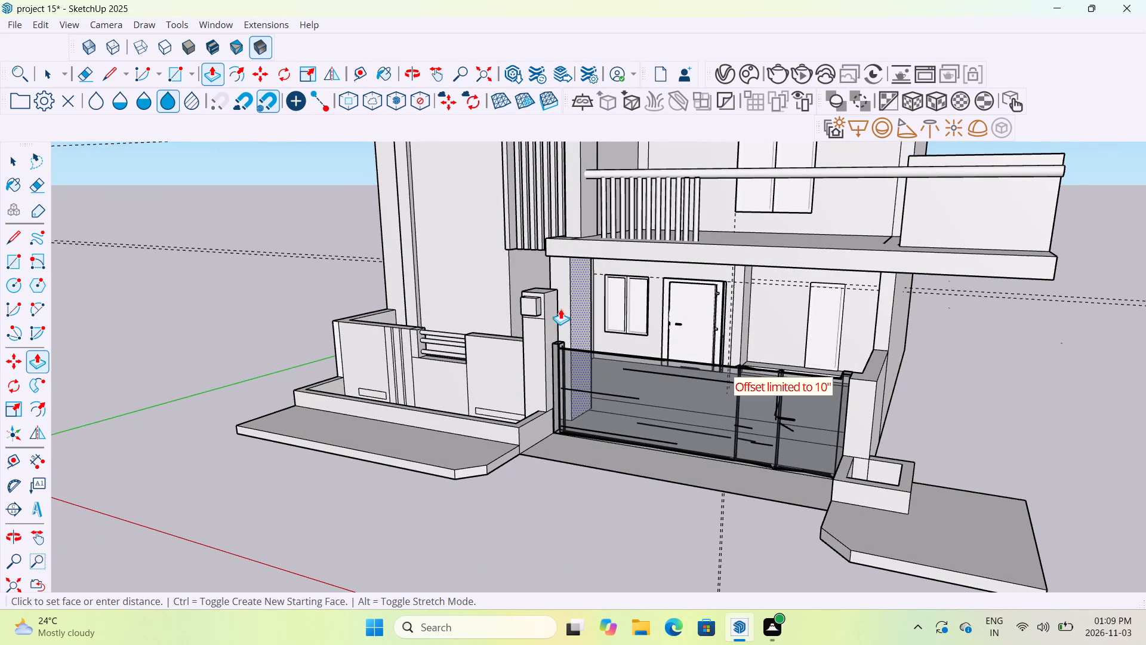
left_click_drag(560, 309, 555, 310)
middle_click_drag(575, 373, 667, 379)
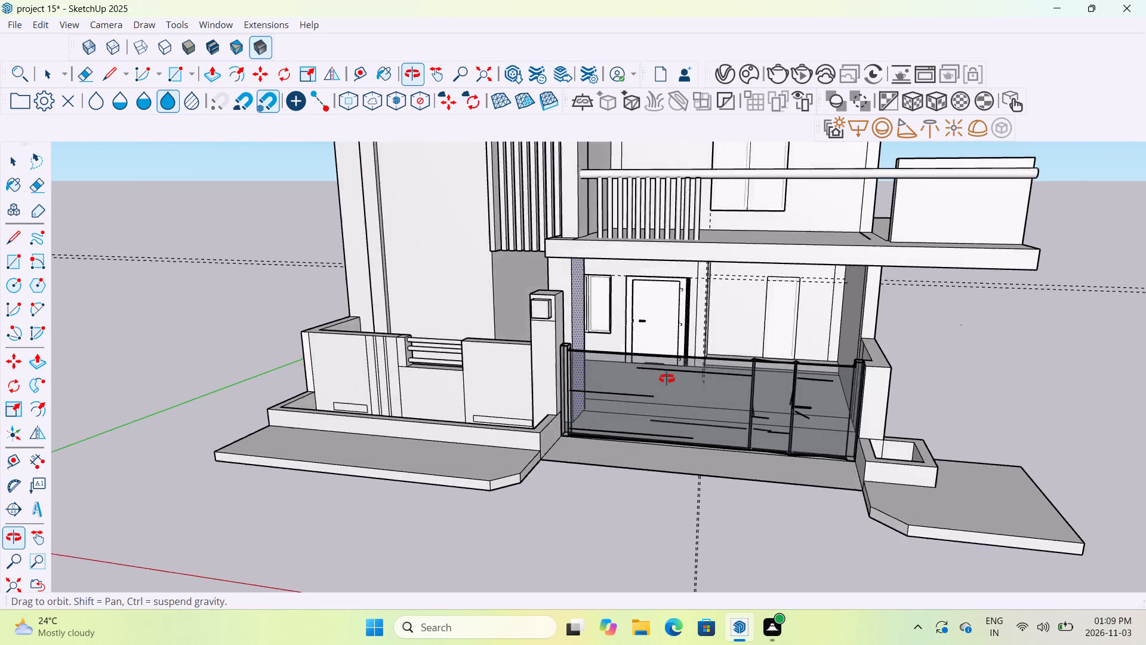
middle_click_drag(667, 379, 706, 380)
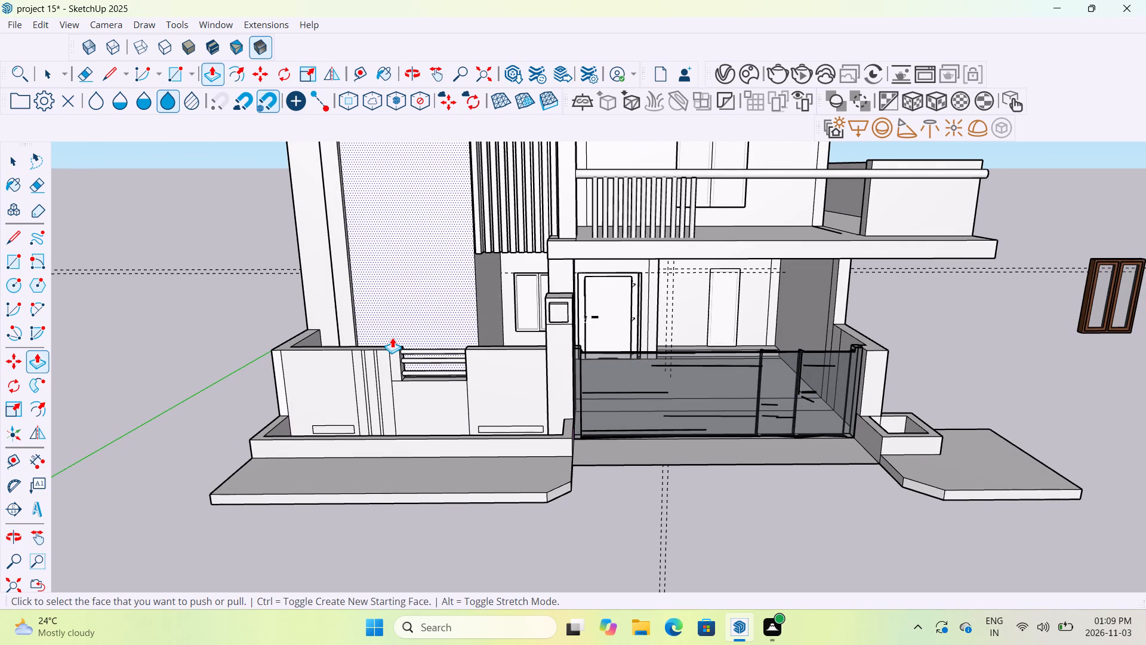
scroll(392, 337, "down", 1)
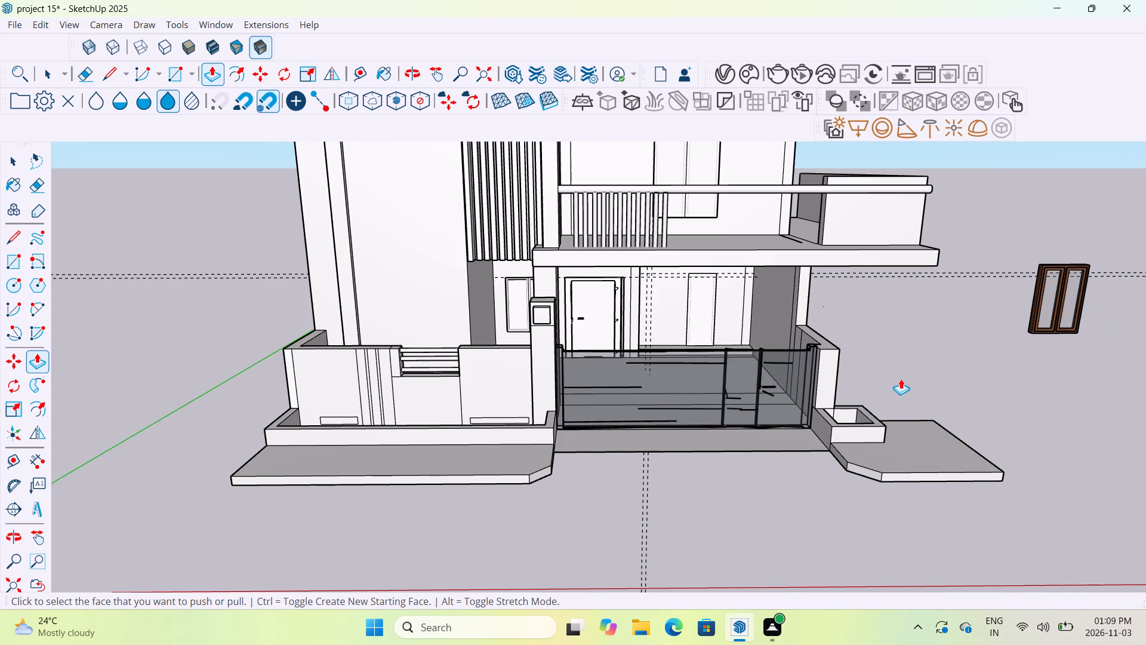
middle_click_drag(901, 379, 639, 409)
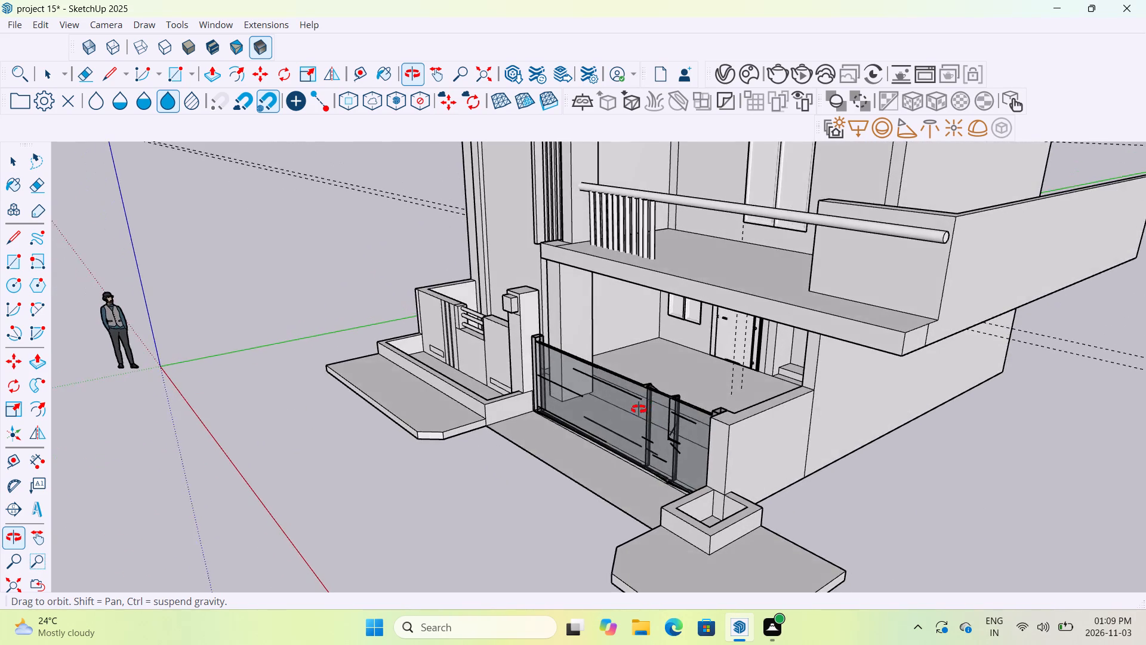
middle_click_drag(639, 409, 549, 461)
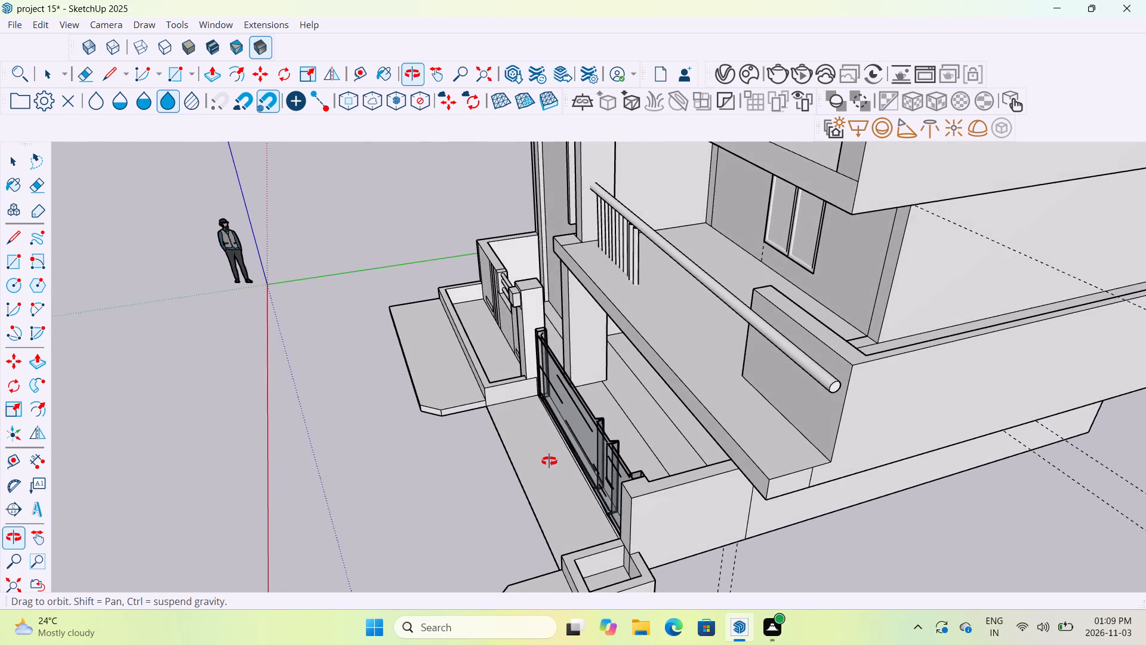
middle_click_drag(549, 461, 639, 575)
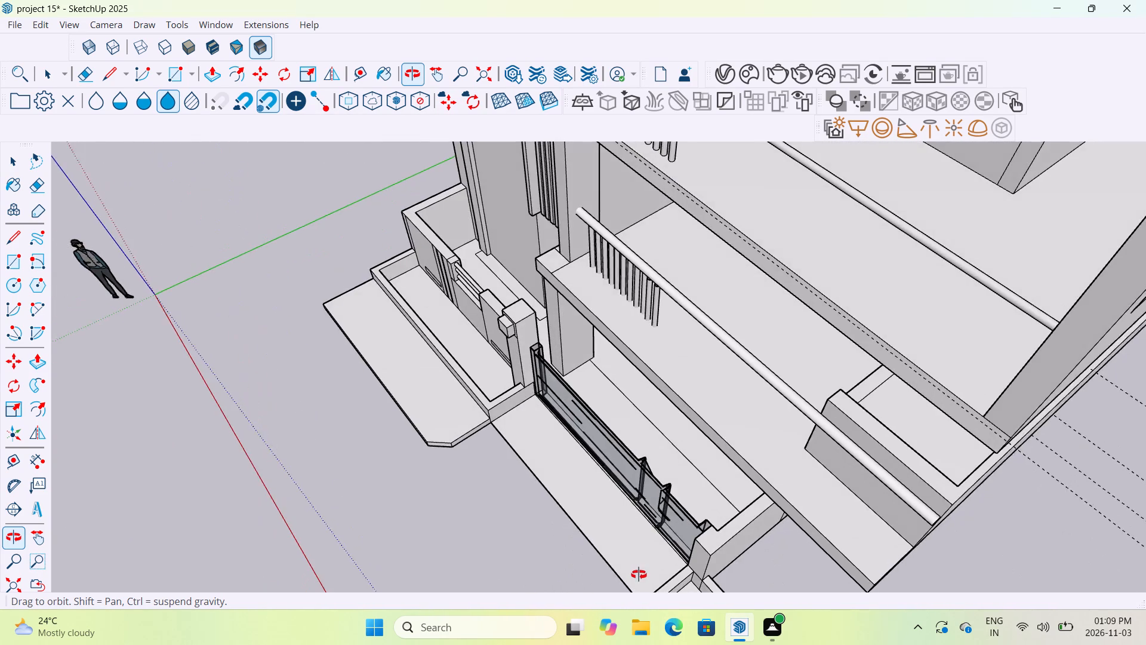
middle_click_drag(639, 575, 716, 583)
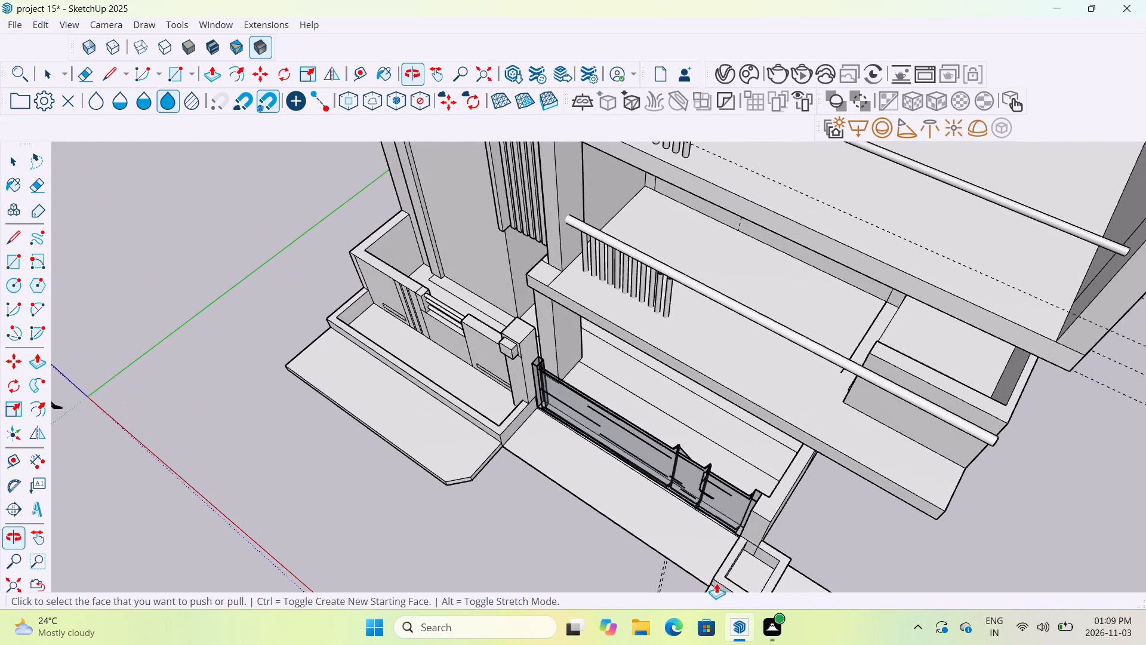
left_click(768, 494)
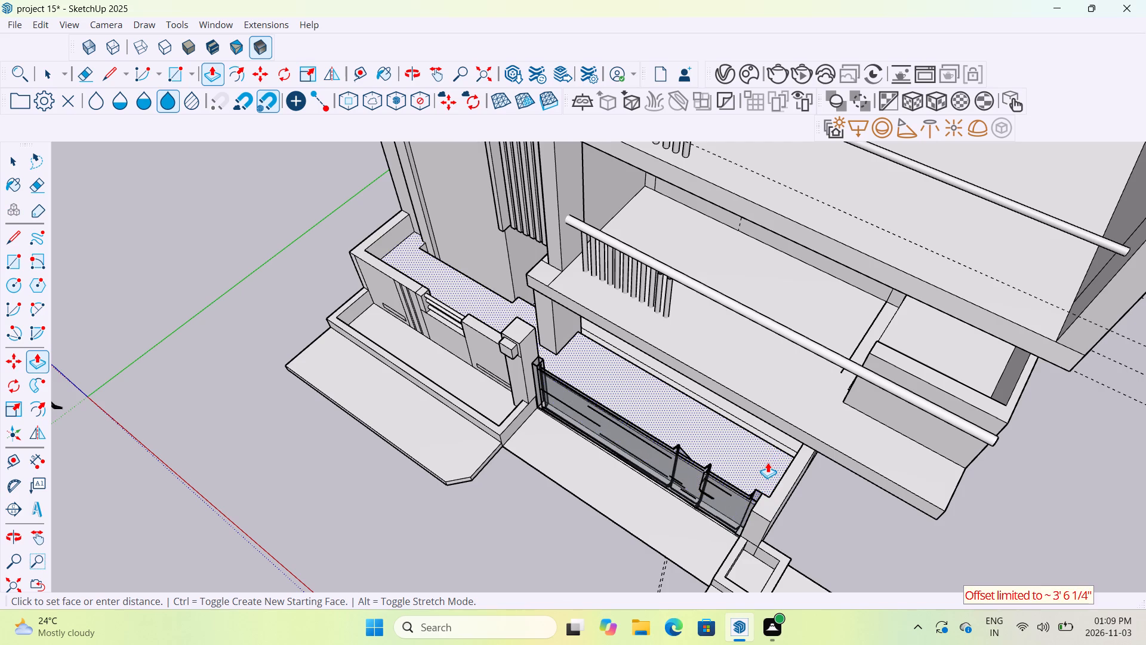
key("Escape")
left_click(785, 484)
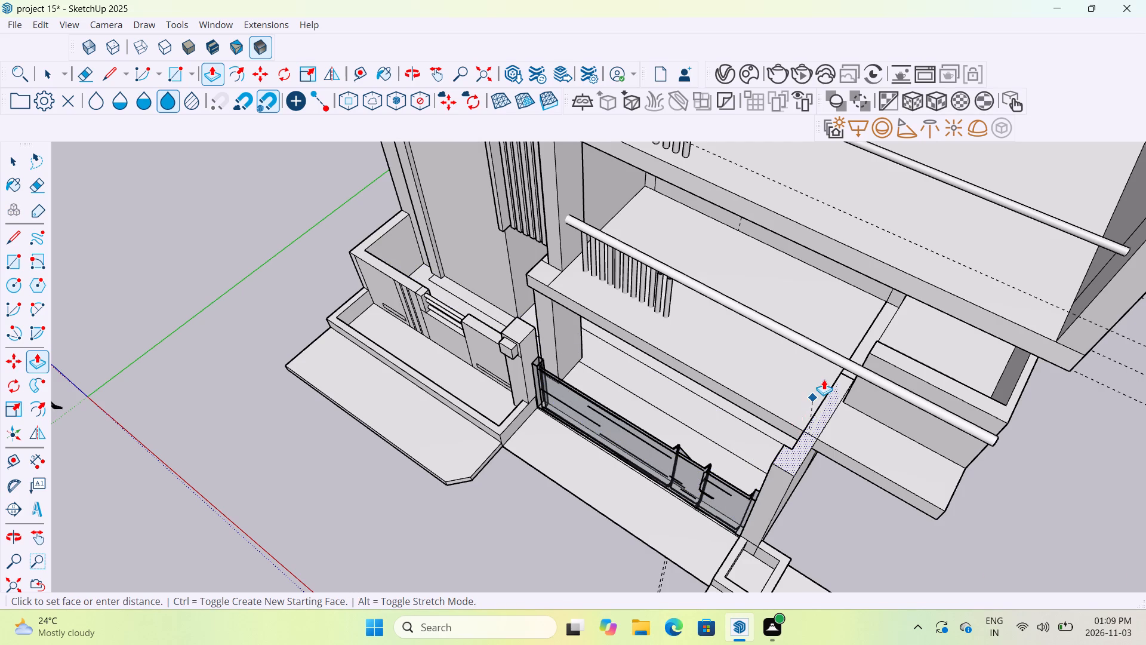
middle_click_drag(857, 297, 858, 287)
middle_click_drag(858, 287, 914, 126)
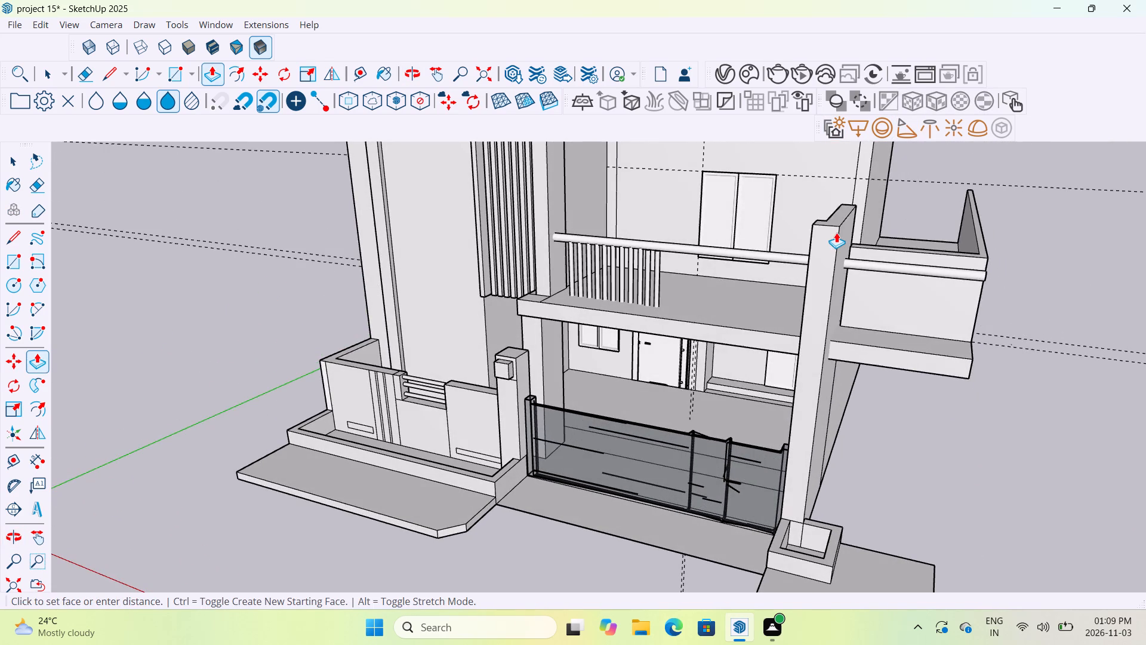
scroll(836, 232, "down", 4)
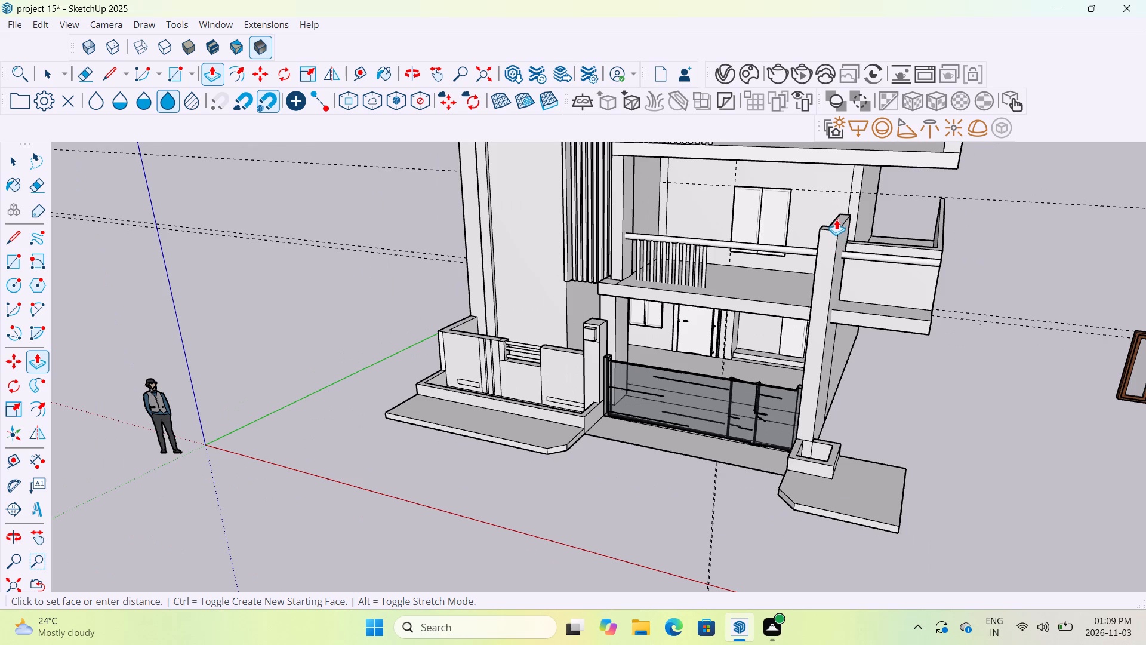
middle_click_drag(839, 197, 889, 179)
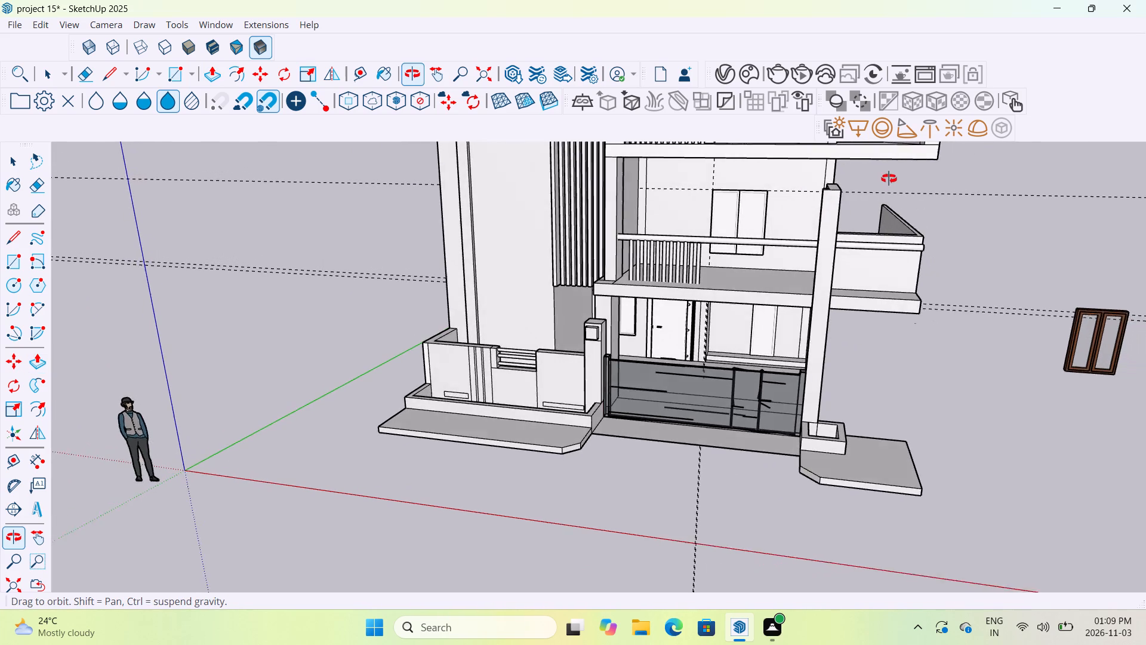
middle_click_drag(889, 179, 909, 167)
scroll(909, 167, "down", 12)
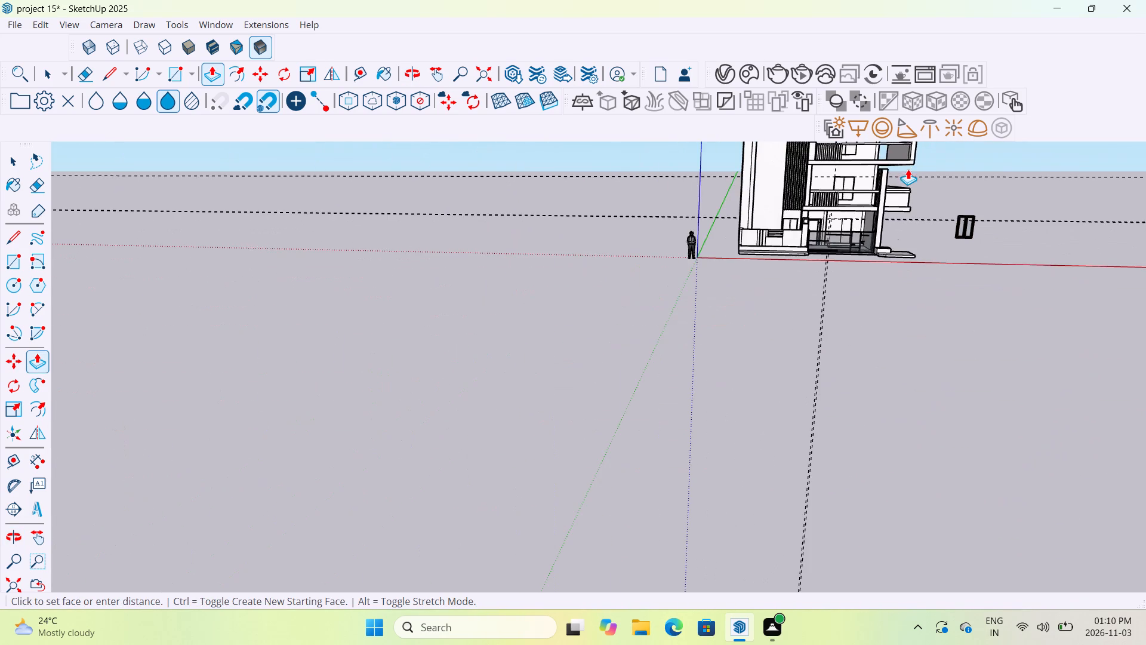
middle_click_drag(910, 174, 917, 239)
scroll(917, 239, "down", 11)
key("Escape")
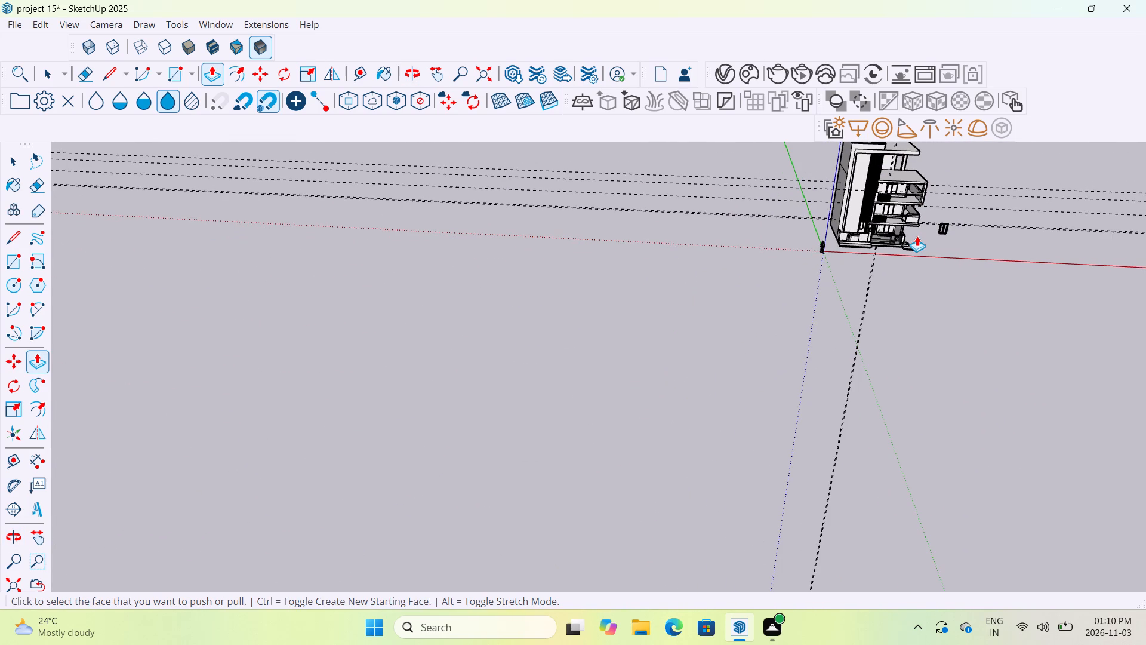
Draw a small rectangle on the porch floor just behind the gate, near the side wall.
middle_click_drag(978, 247, 785, 359)
scroll(785, 359, "down", 6)
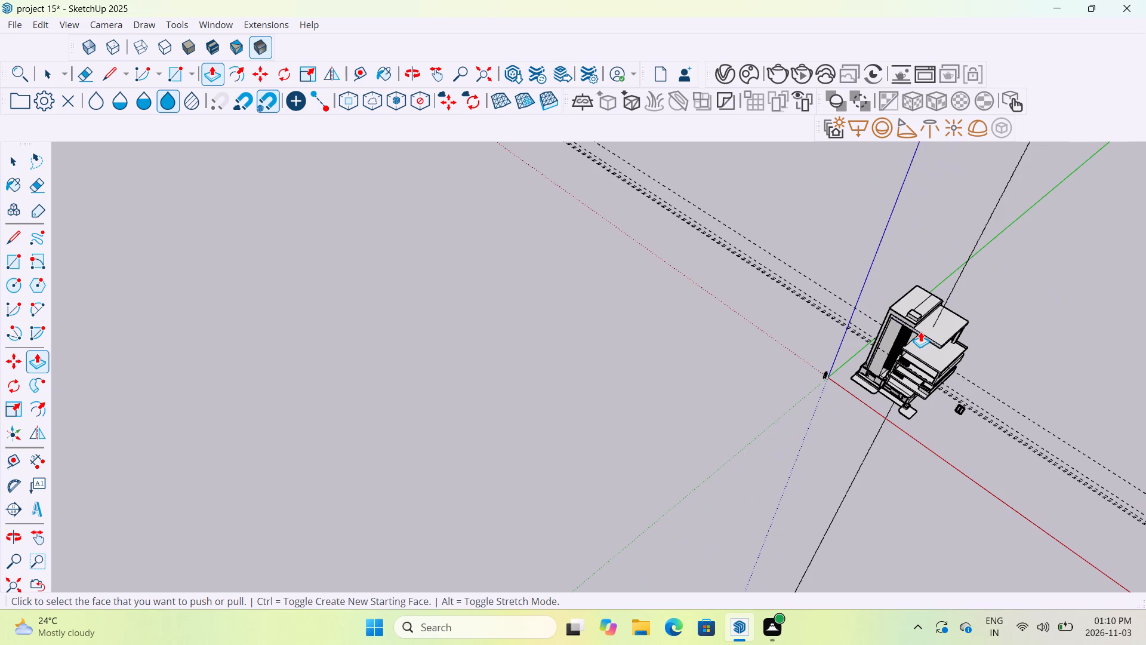
scroll(930, 388, "up", 13)
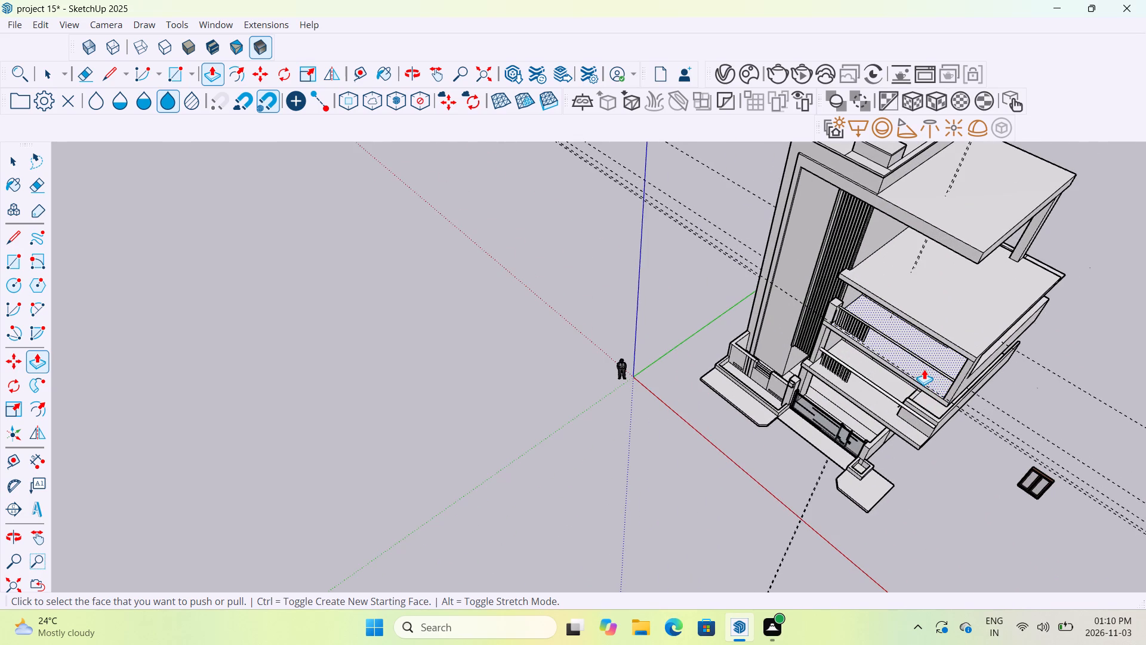
scroll(924, 369, "up", 10)
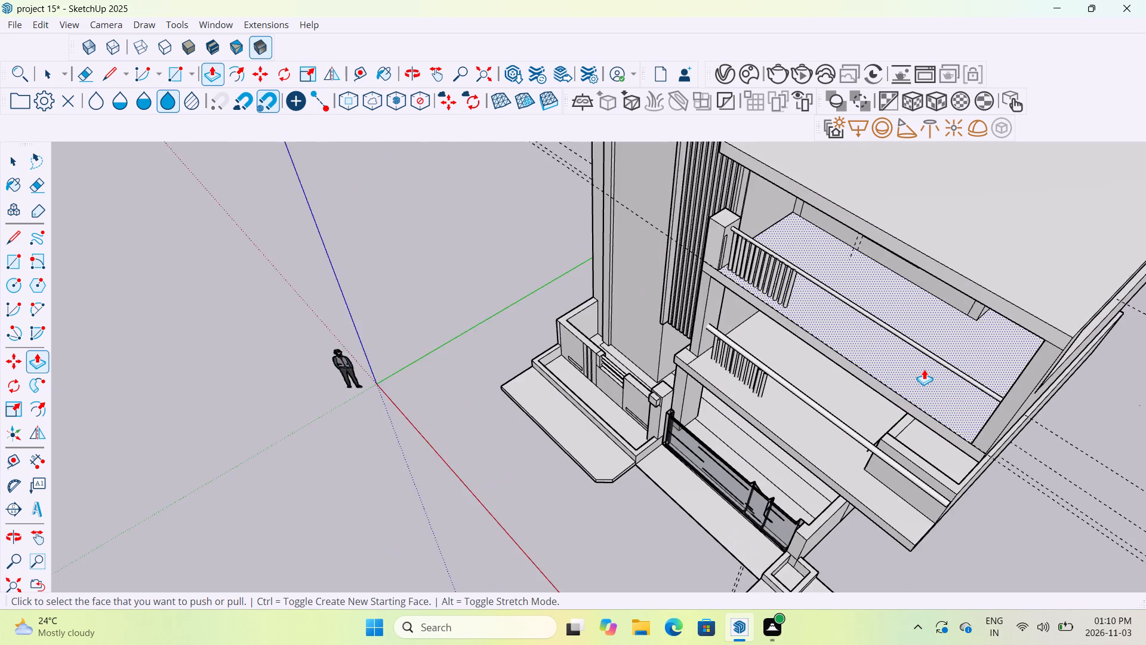
key("Escape")
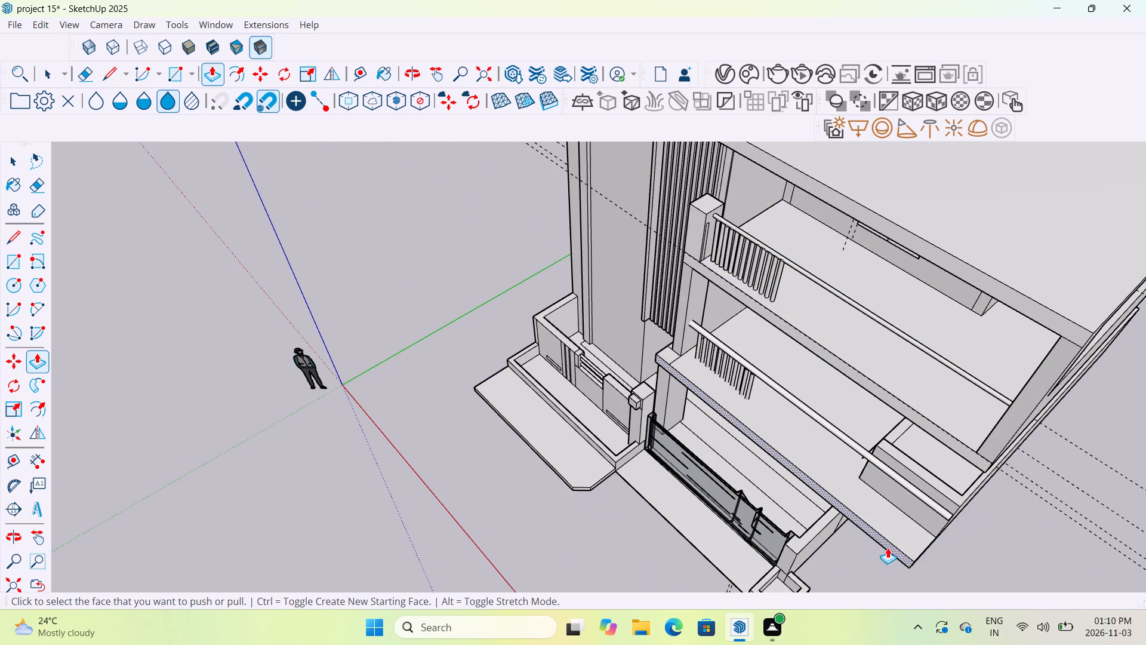
middle_click_drag(888, 548, 913, 480)
scroll(830, 516, "up", 5)
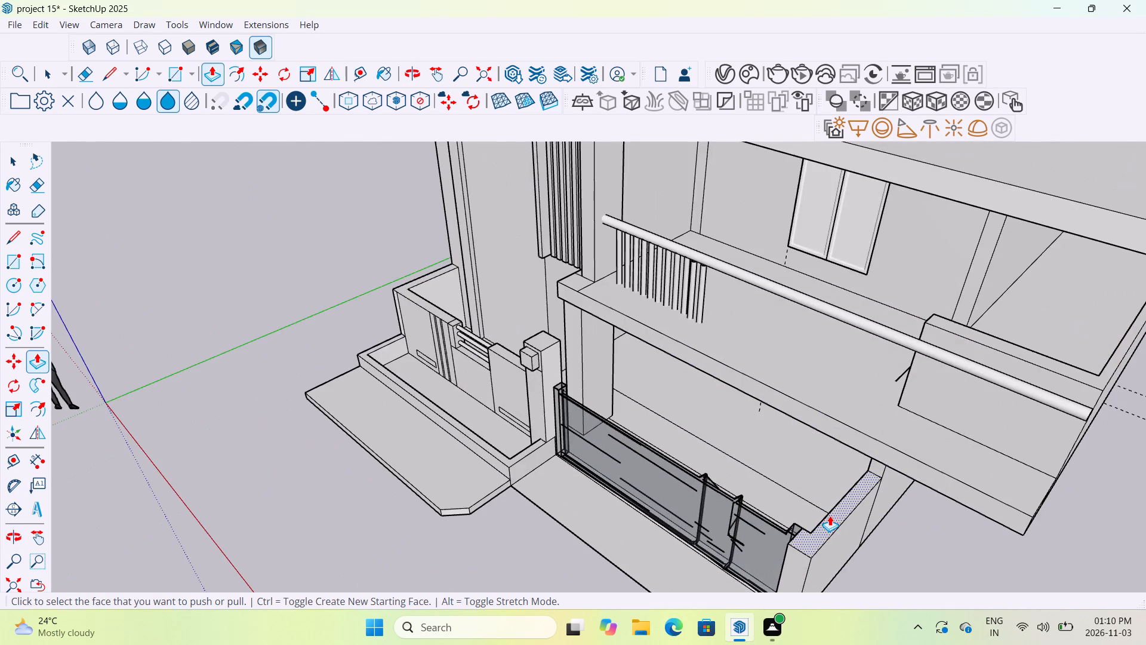
scroll(830, 515, "up", 5)
scroll(830, 515, "down", 4)
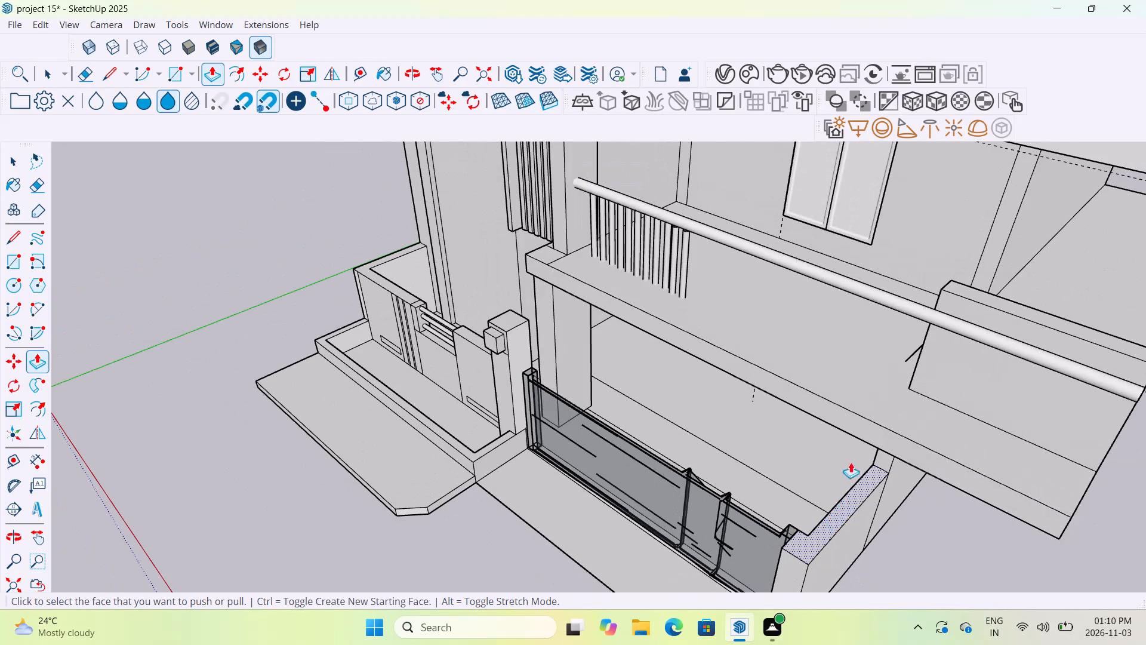
middle_click_drag(845, 456, 939, 457)
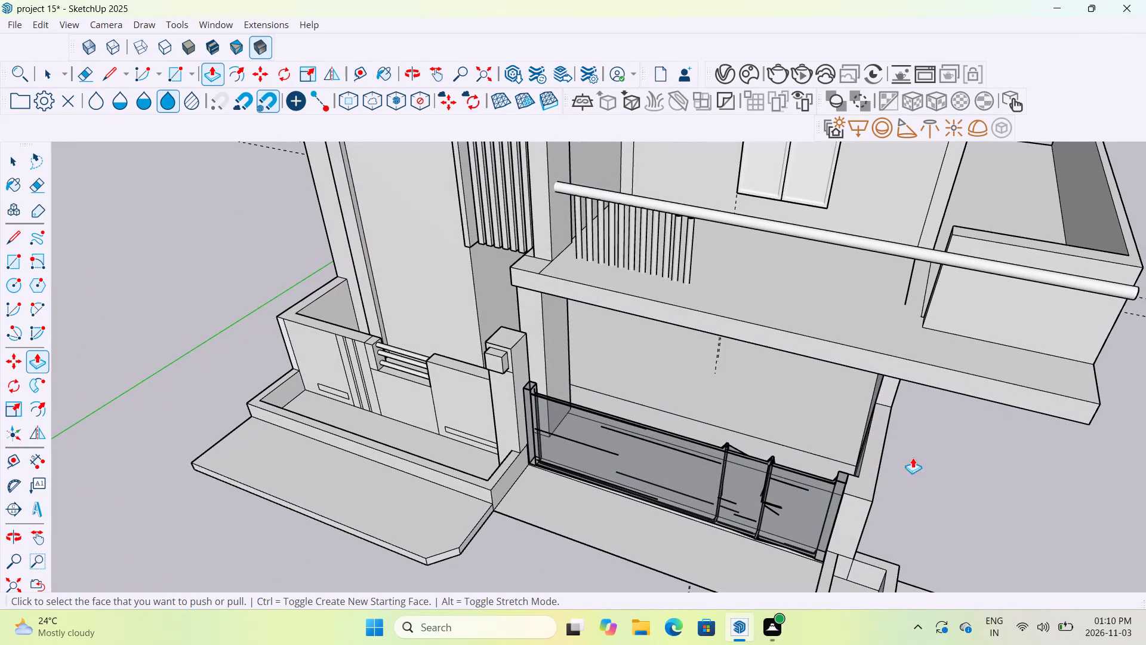
scroll(870, 456, "up", 1)
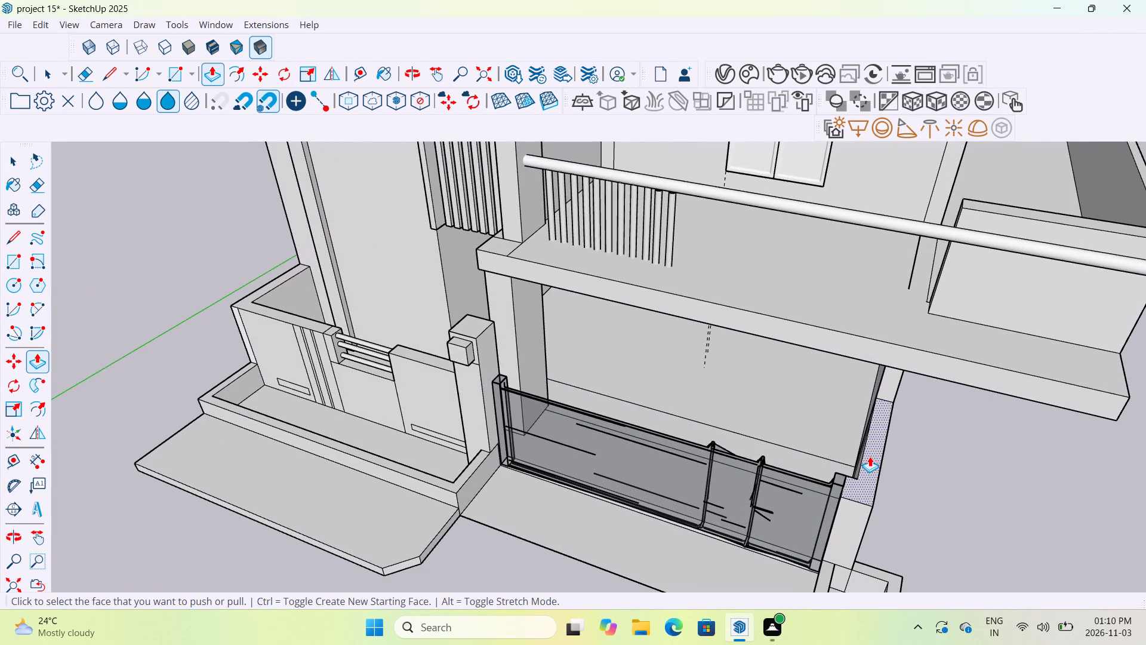
scroll(870, 456, "up", 3)
middle_click_drag(805, 474, 832, 540)
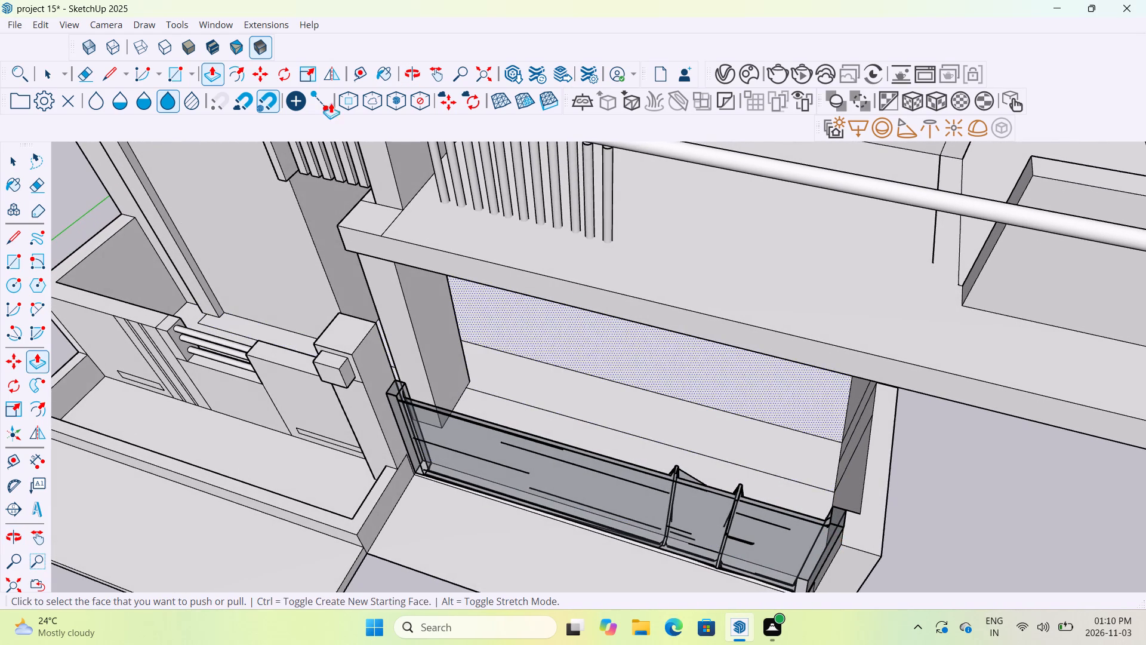
left_click(173, 76)
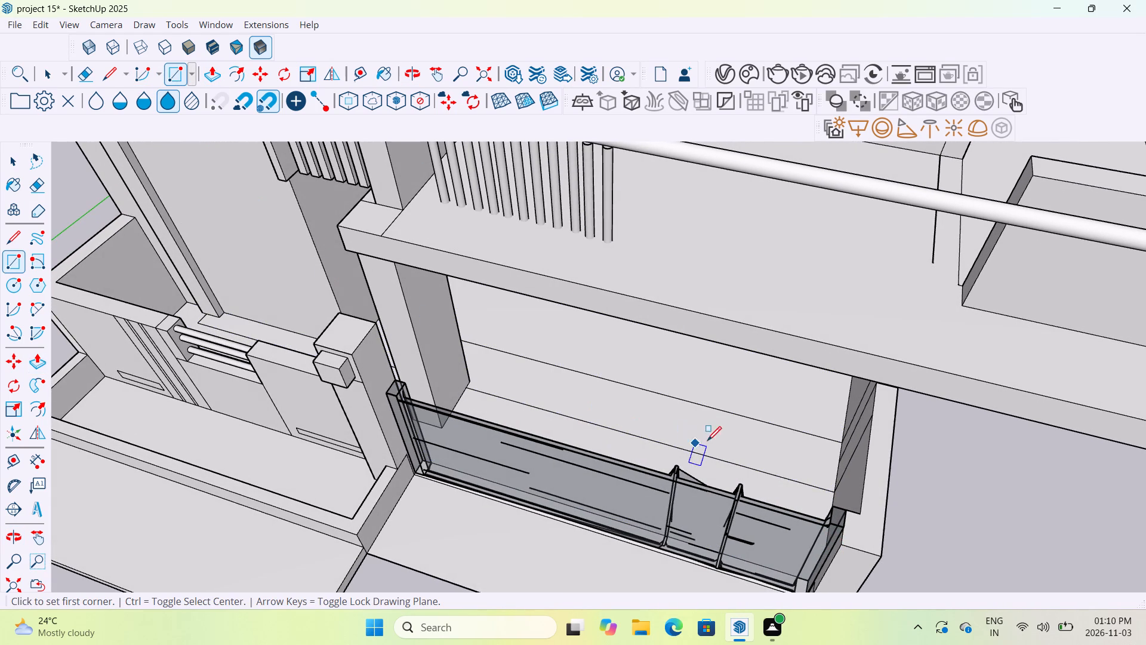
scroll(771, 477, "up", 1)
middle_click_drag(771, 477, 789, 545)
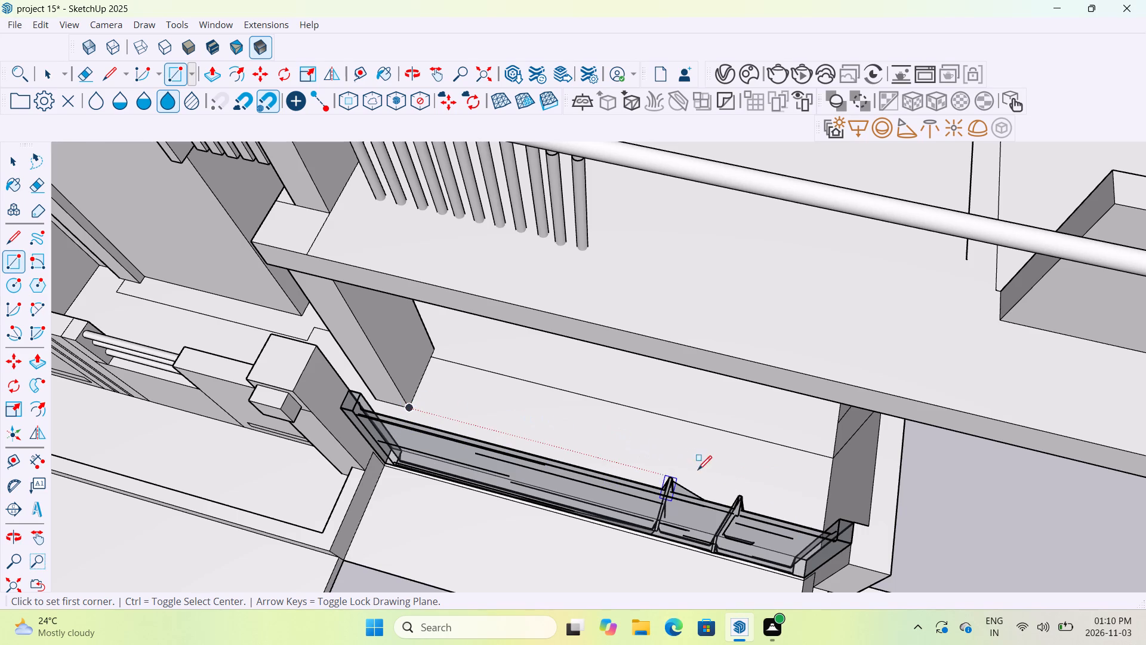
left_click(775, 495)
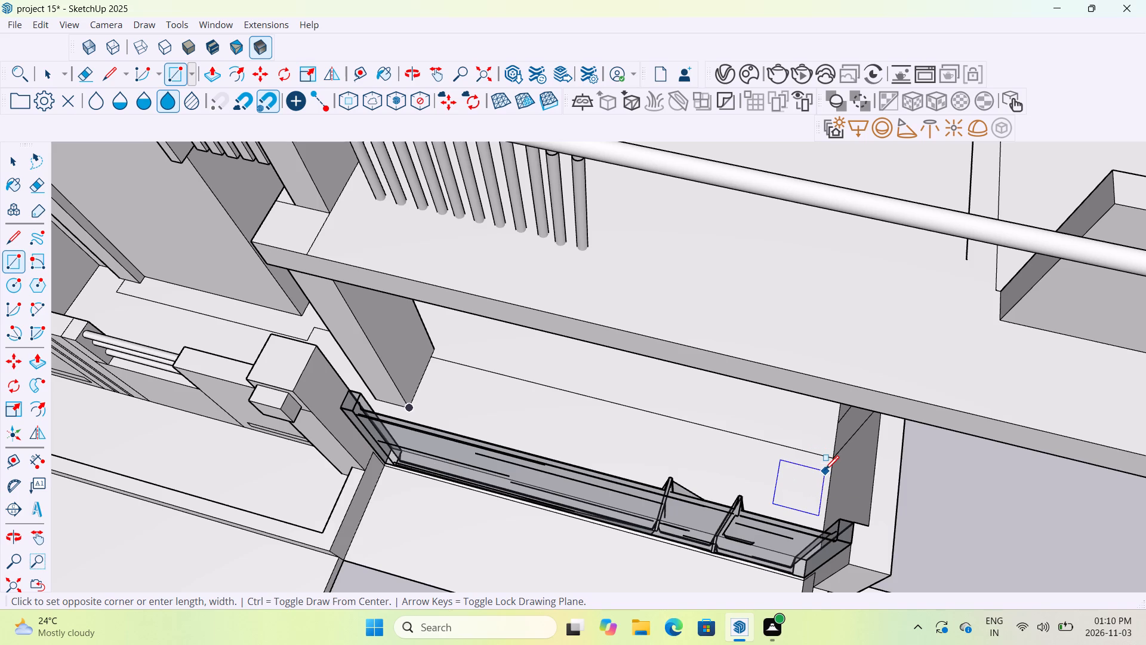
left_click(821, 453)
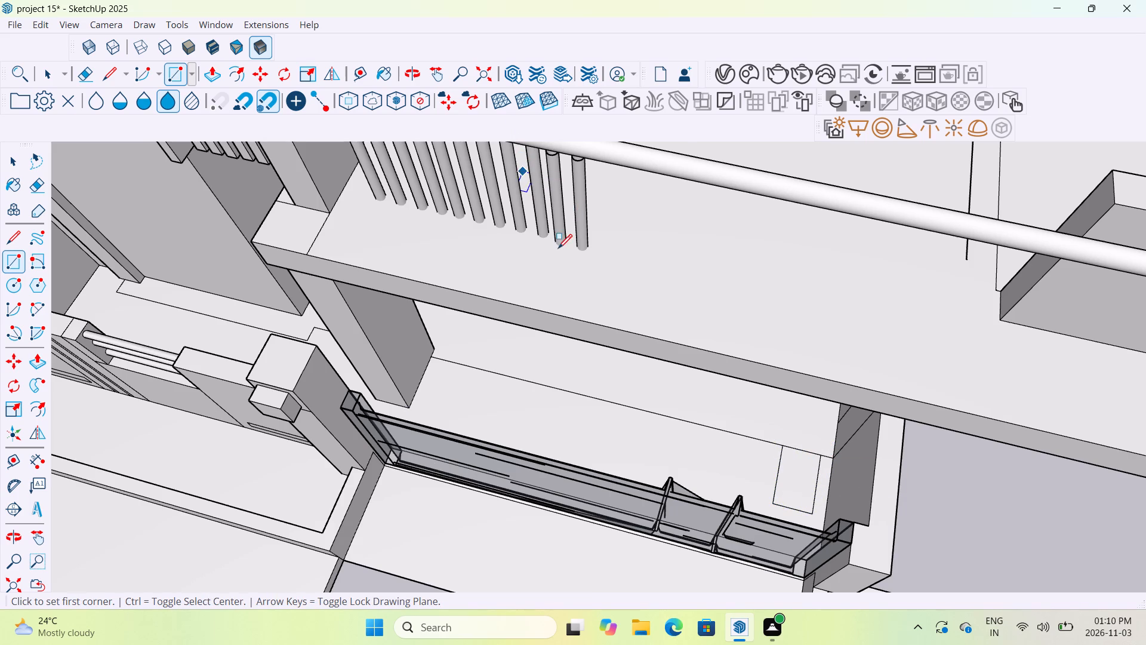
Draw a line across the side wall's top face from its inner corner, separating a small square at the gate end.
middle_click_drag(778, 526, 777, 386)
scroll(777, 386, "down", 4)
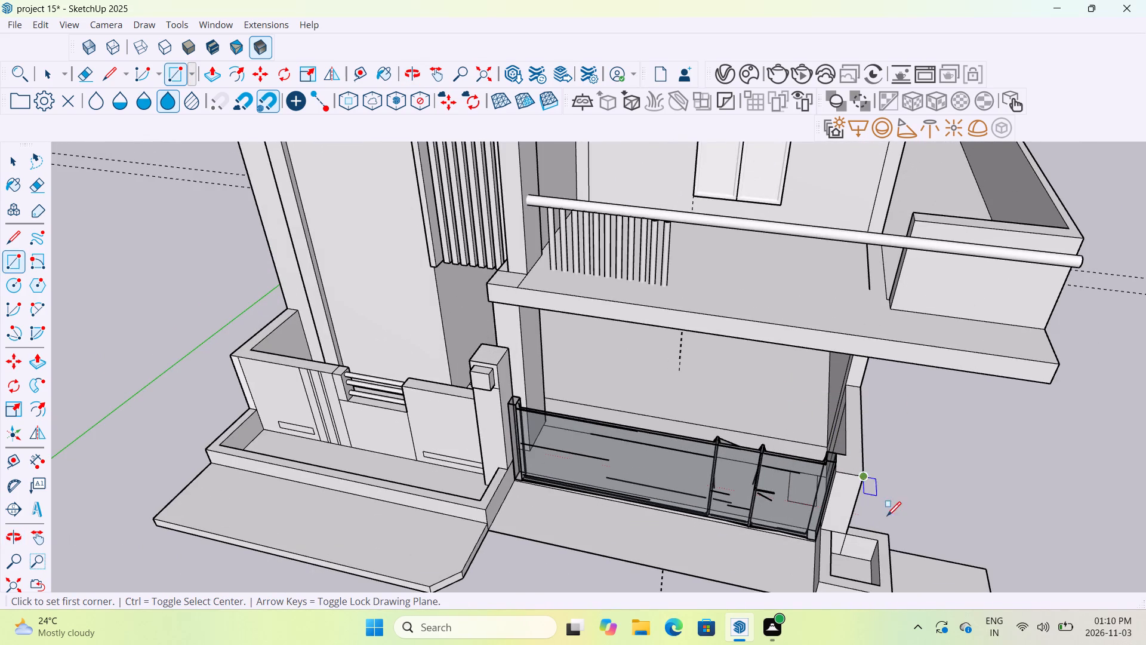
middle_click_drag(887, 517, 657, 534)
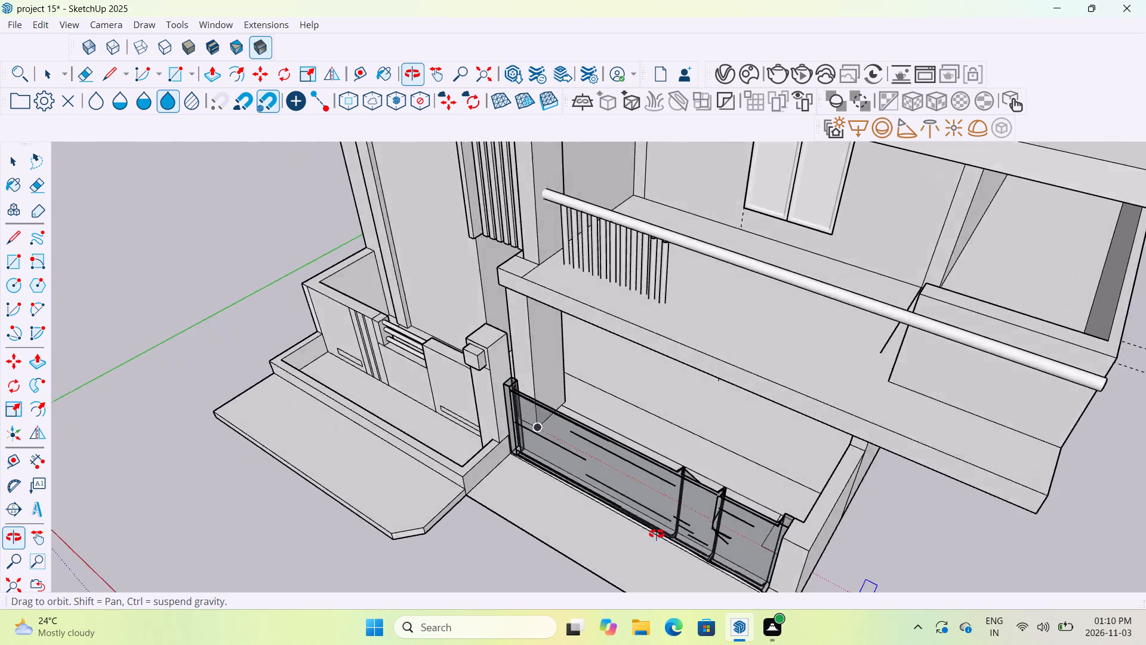
middle_click_drag(657, 534, 586, 465)
scroll(586, 465, "down", 6)
middle_click_drag(590, 504, 602, 551)
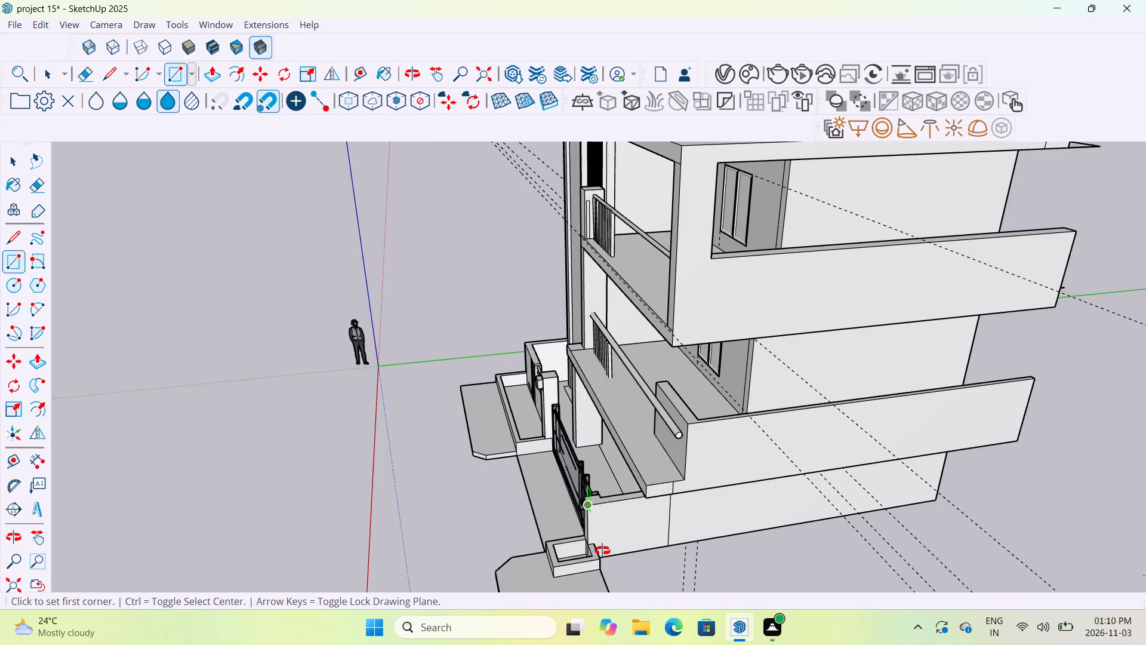
middle_click_drag(602, 551, 605, 576)
scroll(613, 511, "up", 10)
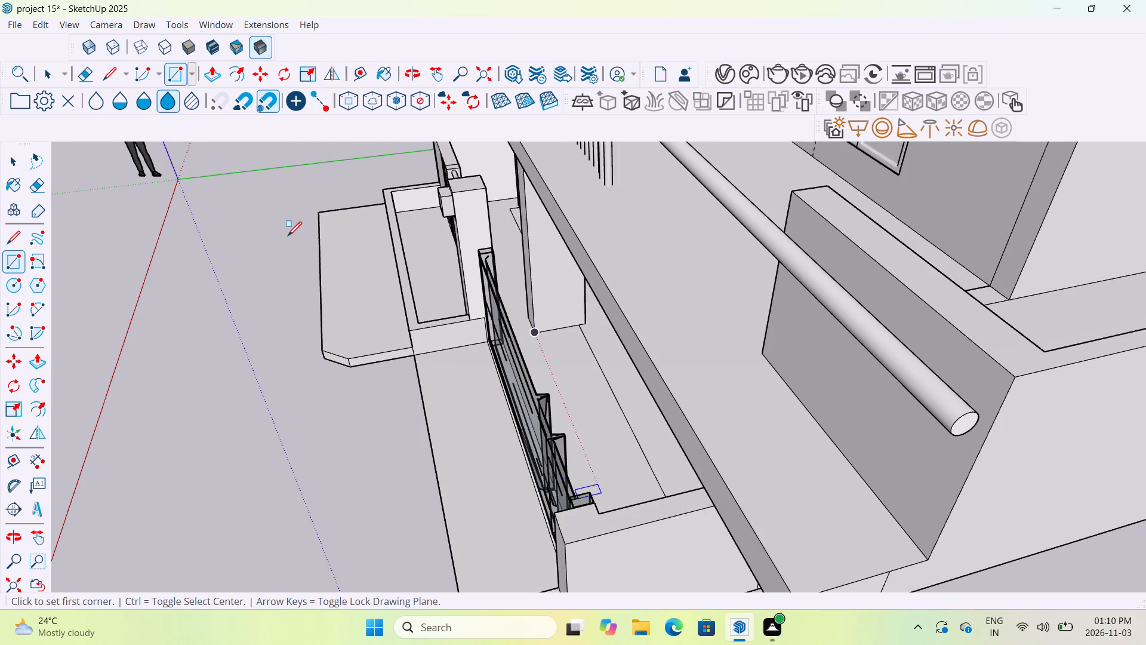
left_click(117, 78)
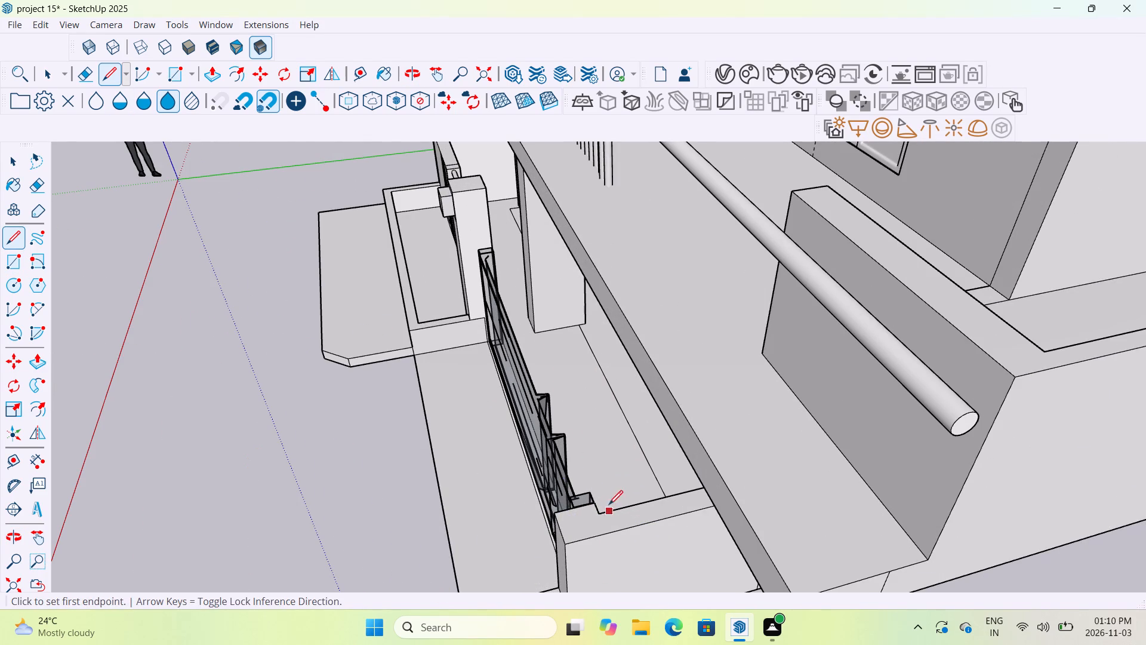
left_click(597, 514)
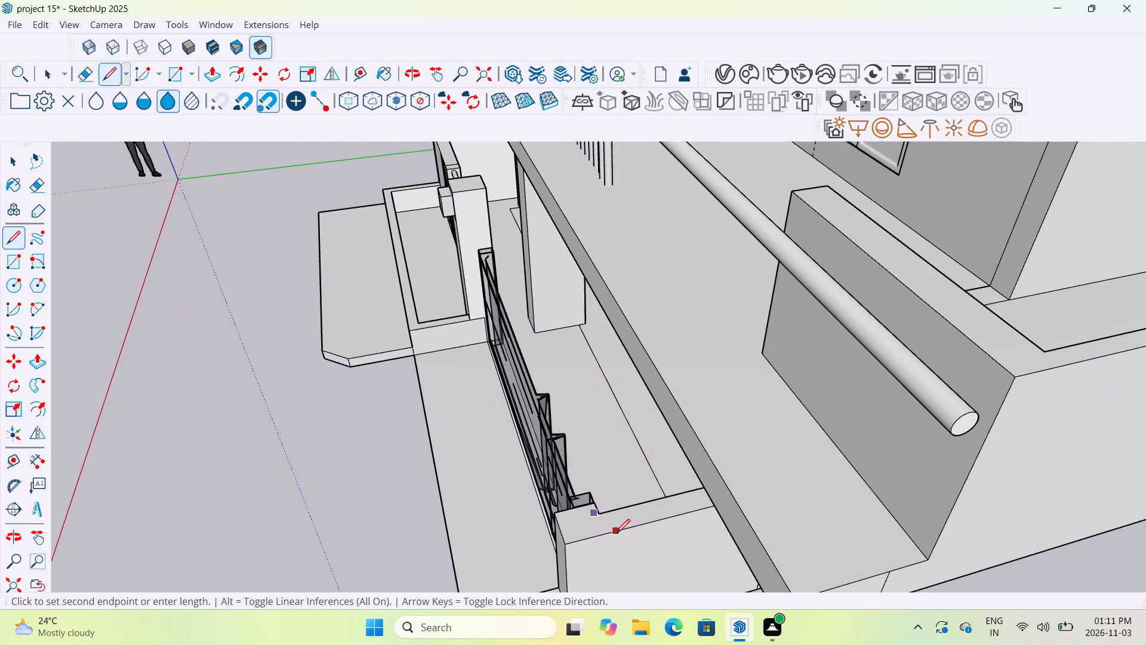
scroll(608, 537, "up", 4)
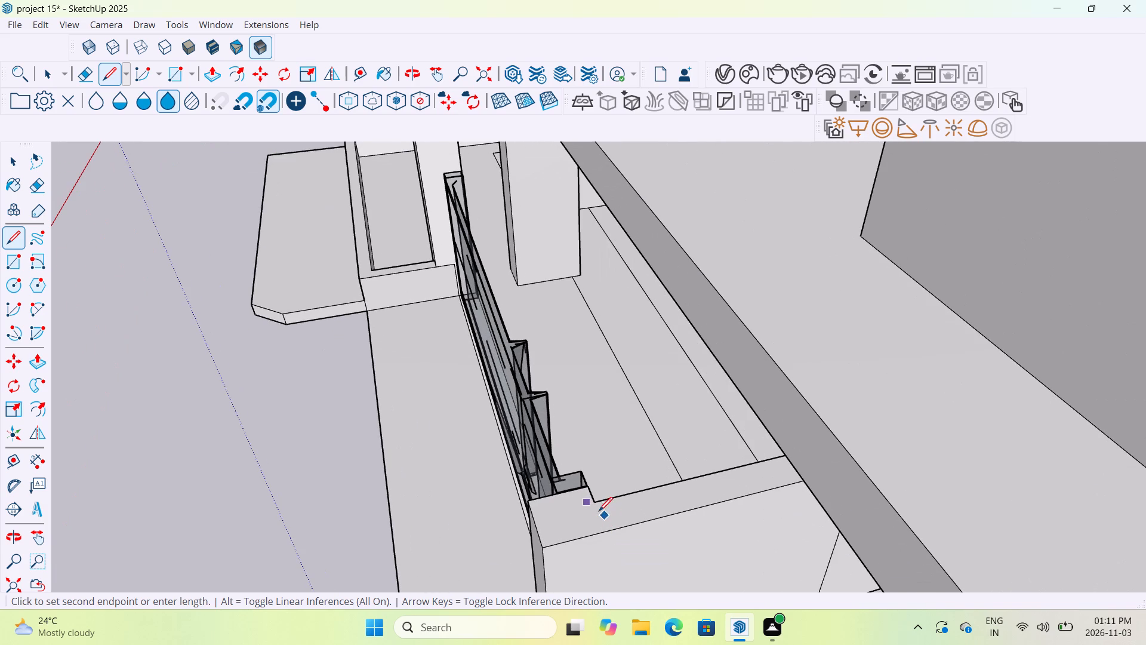
key("Escape")
left_click(594, 500)
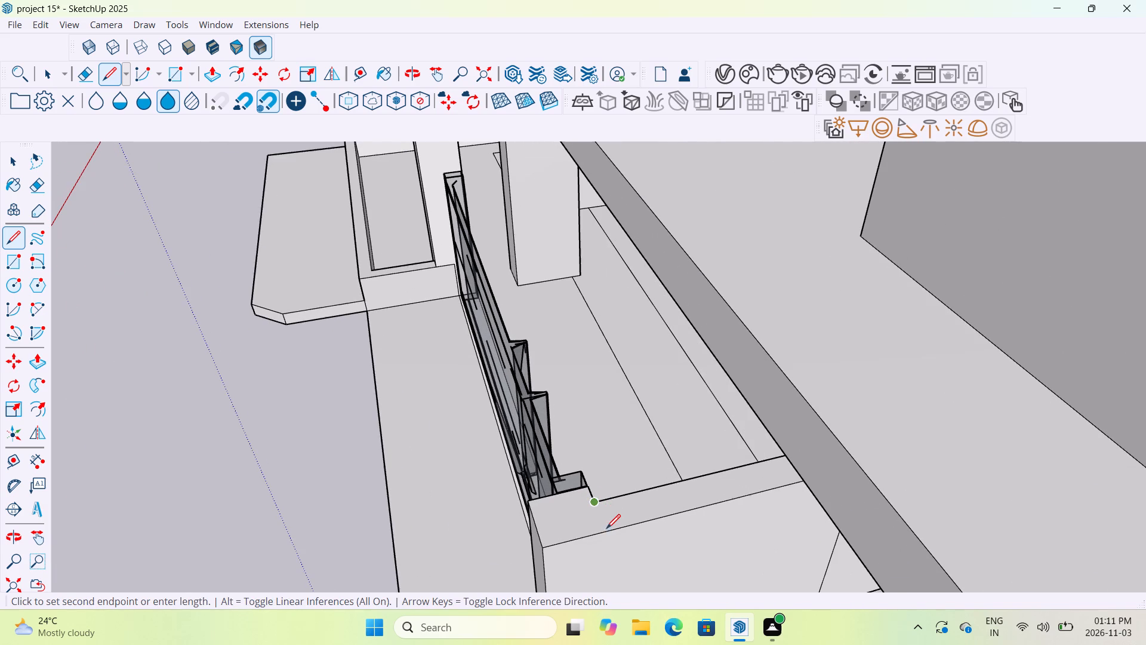
left_click(607, 533)
Push/Pull the separated square on the side wall's gate end up to the top of the opposite gate pillar.
scroll(607, 533, "down", 6)
middle_click_drag(615, 557, 685, 517)
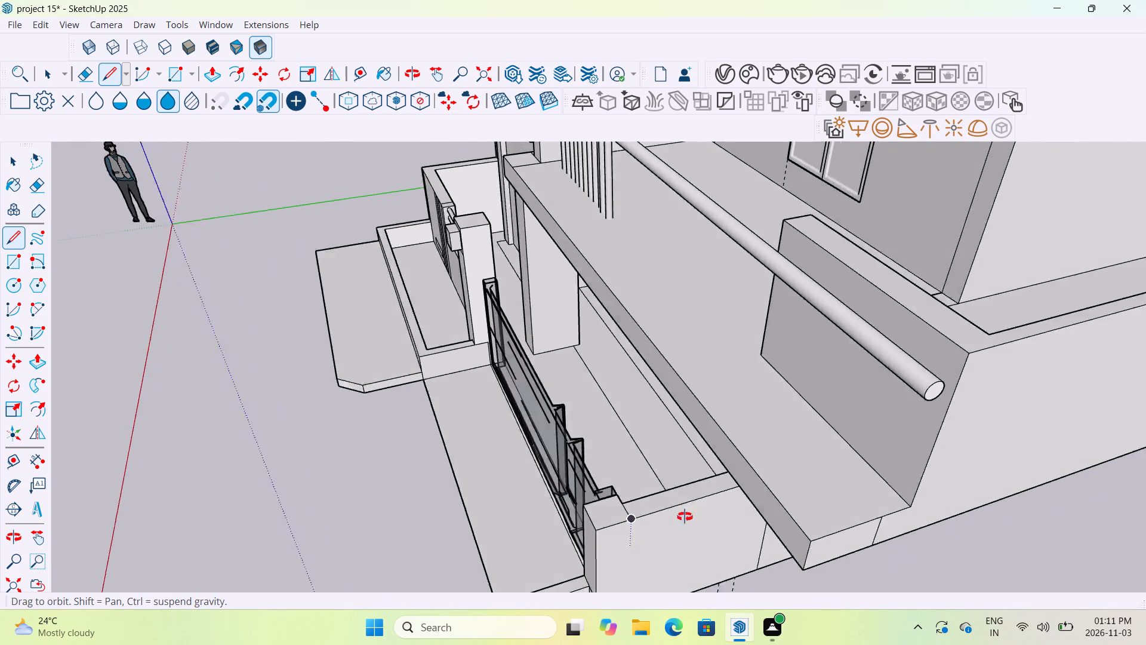
middle_click_drag(685, 517, 853, 395)
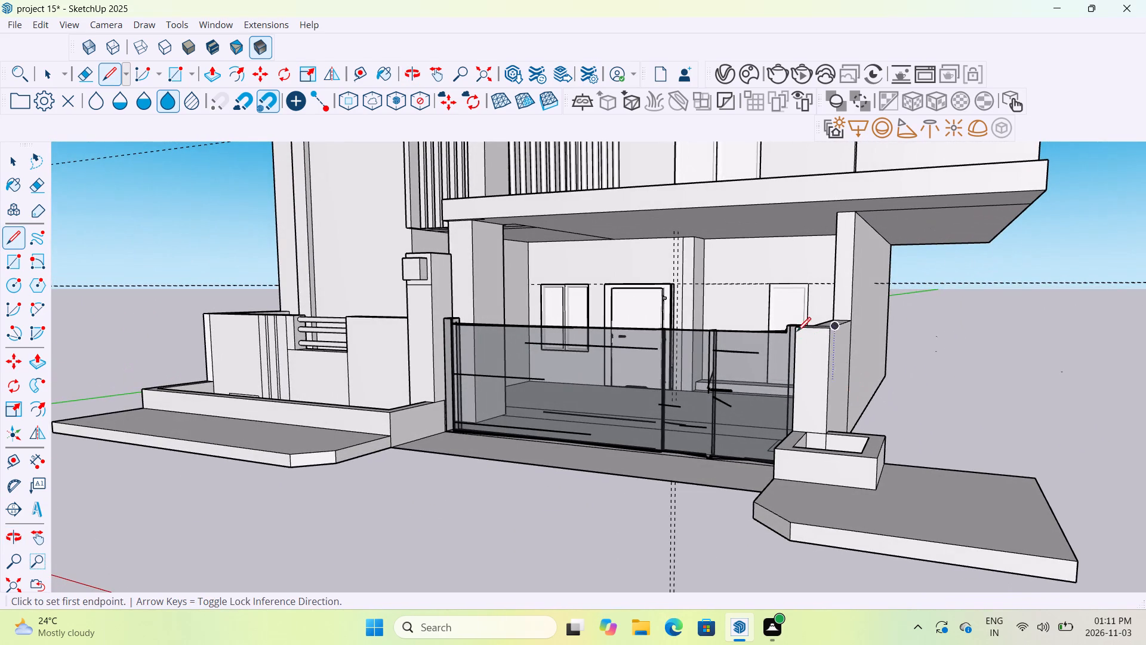
left_click(212, 74)
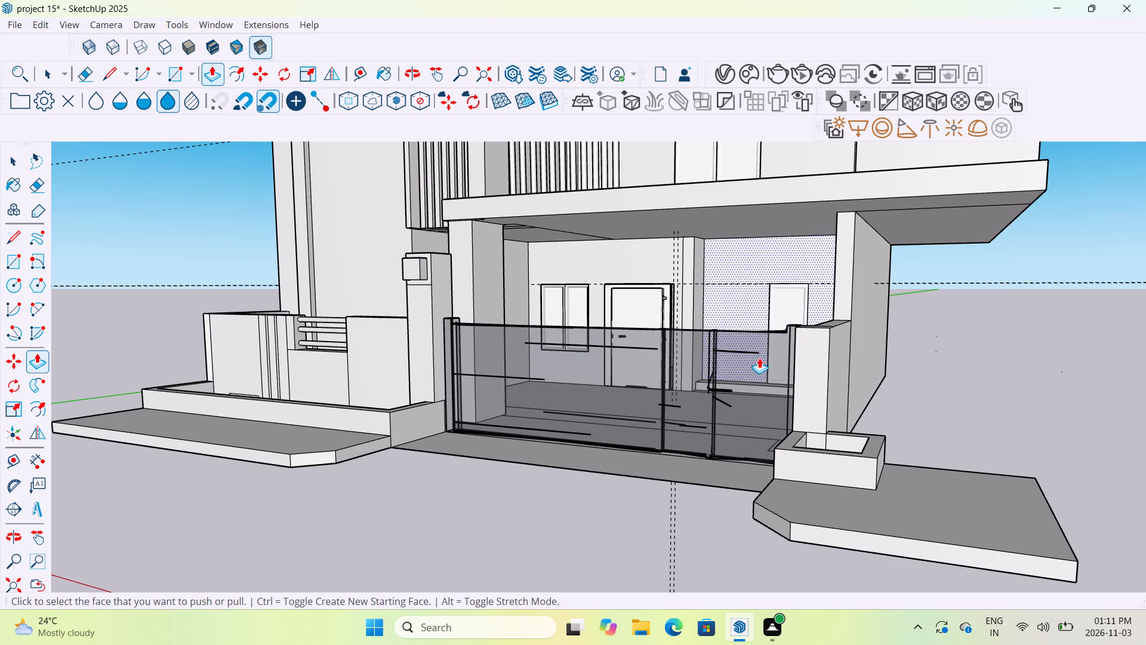
middle_click_drag(759, 358, 827, 452)
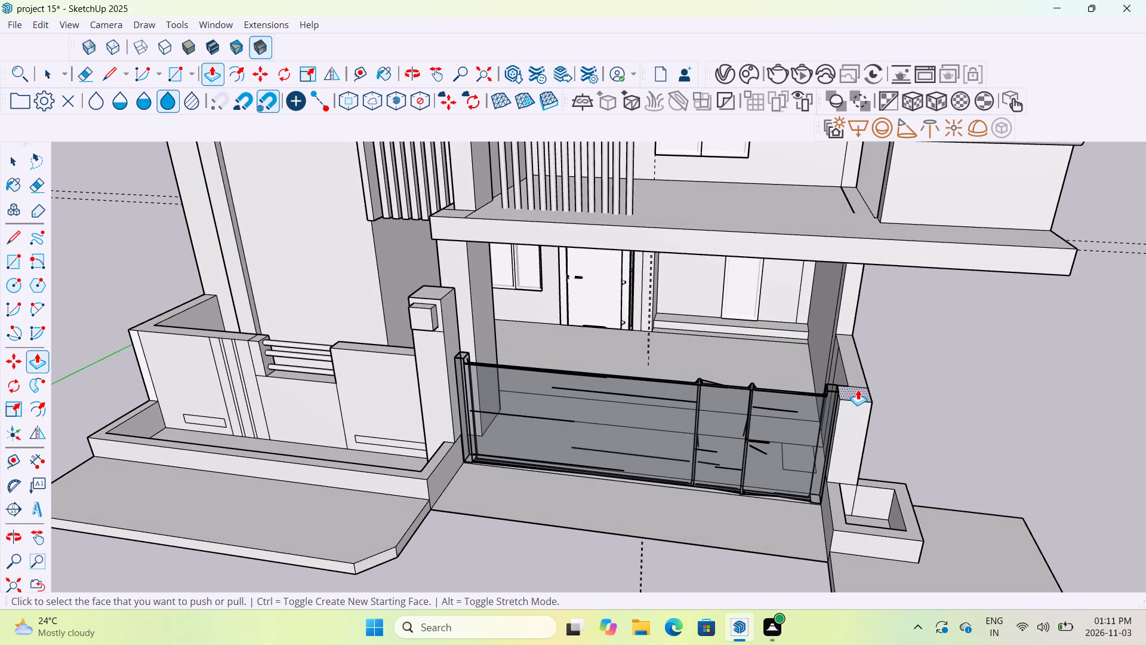
left_click(858, 389)
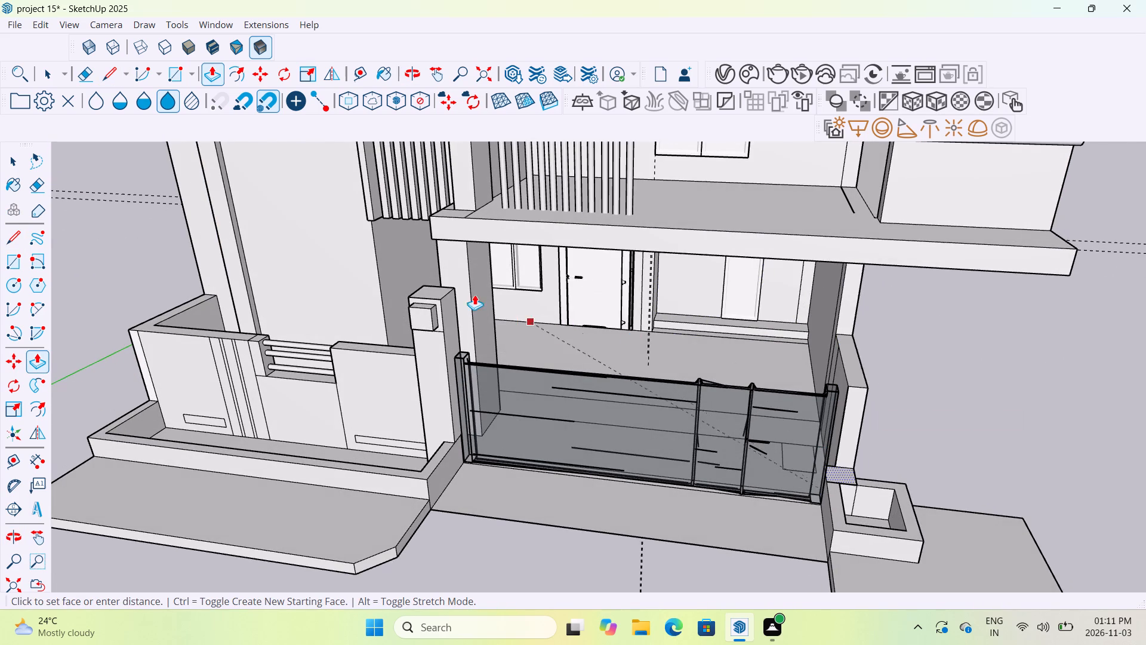
left_click(432, 283)
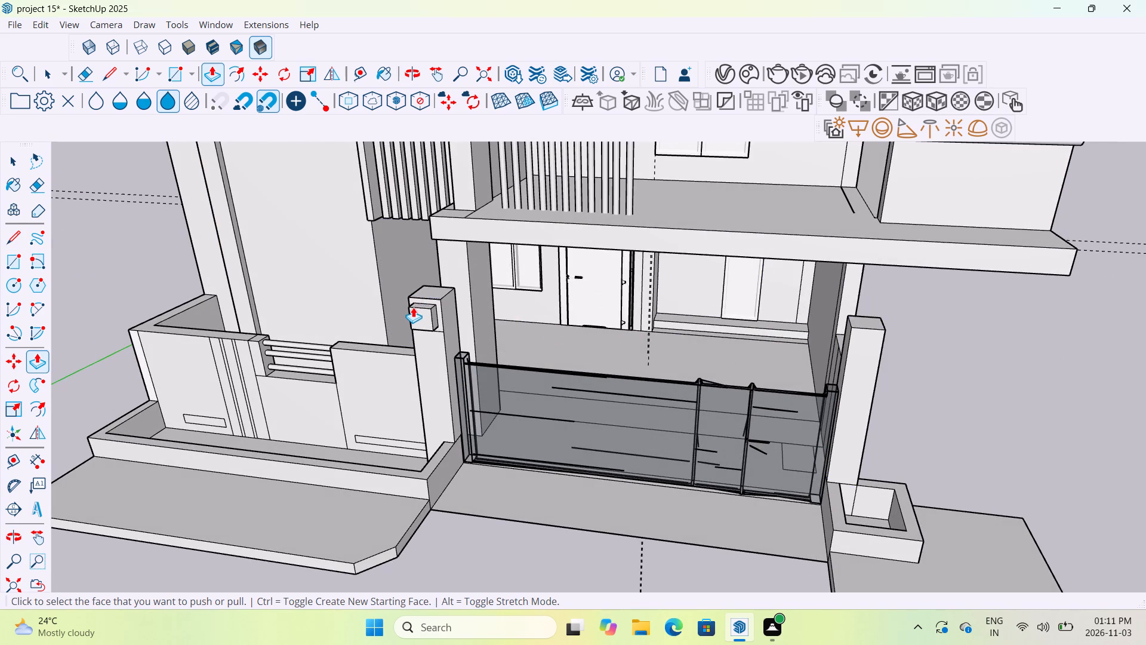
Draw a rectangle across the full width of the new gate pillar's front face at its top.
left_click(168, 75)
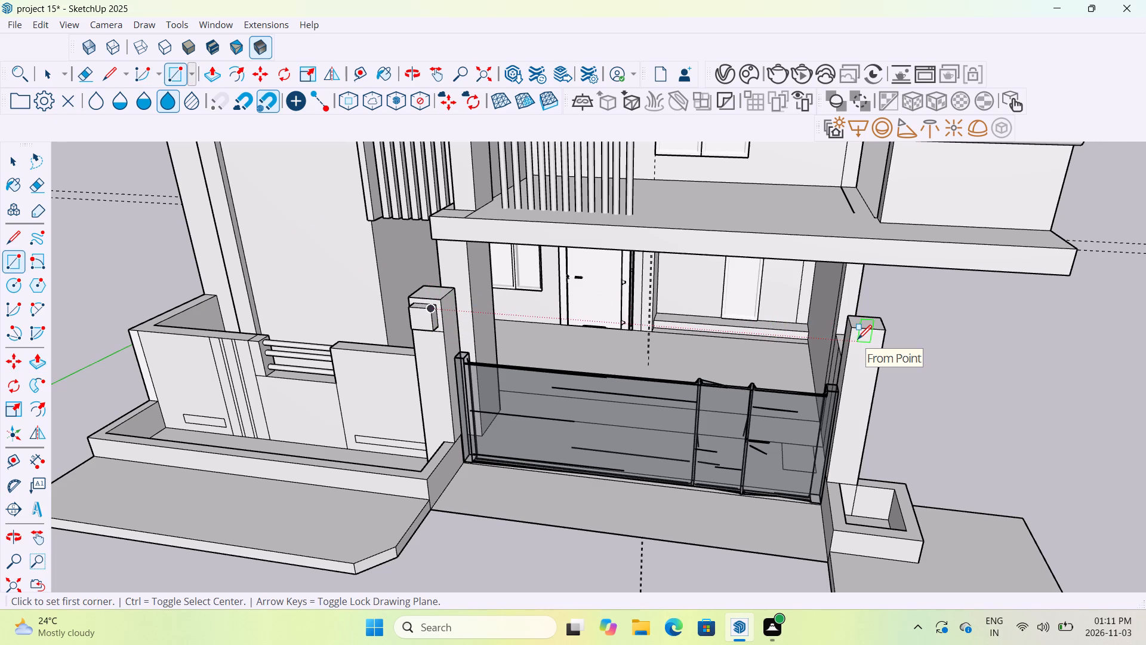
scroll(858, 340, "up", 1)
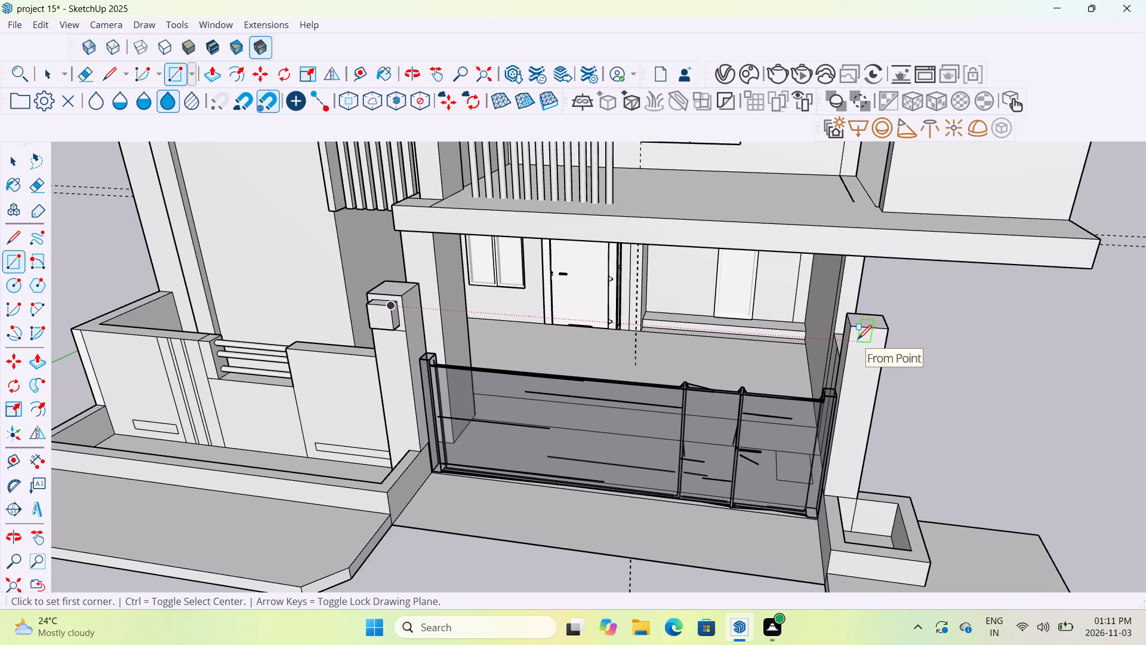
middle_click_drag(858, 340, 856, 282)
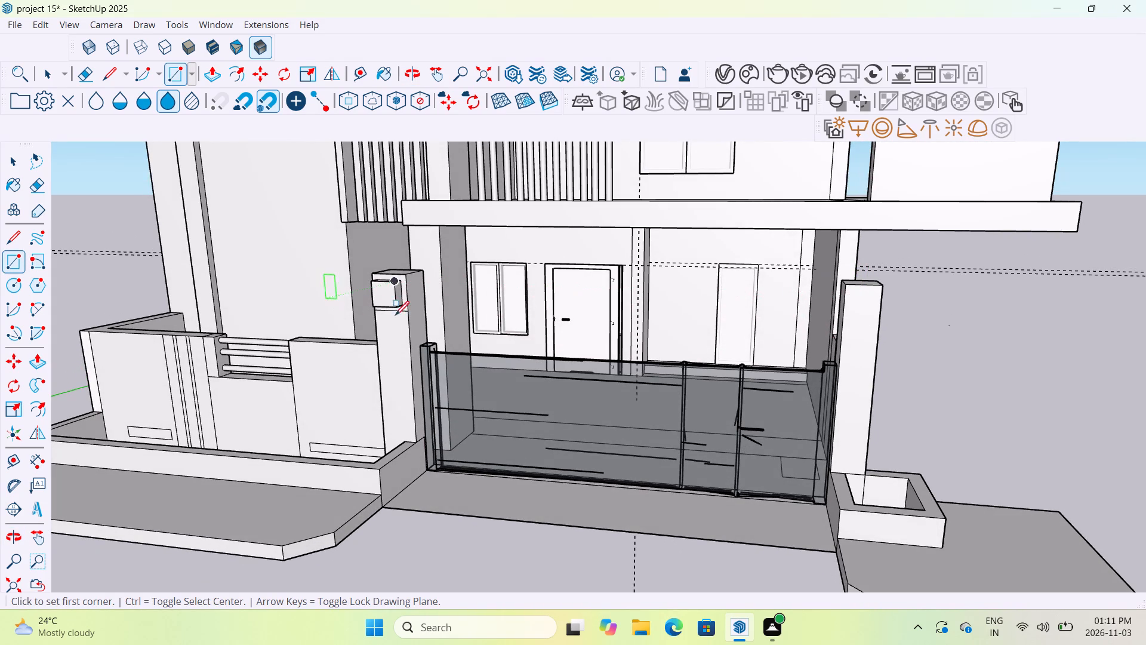
left_click(840, 317)
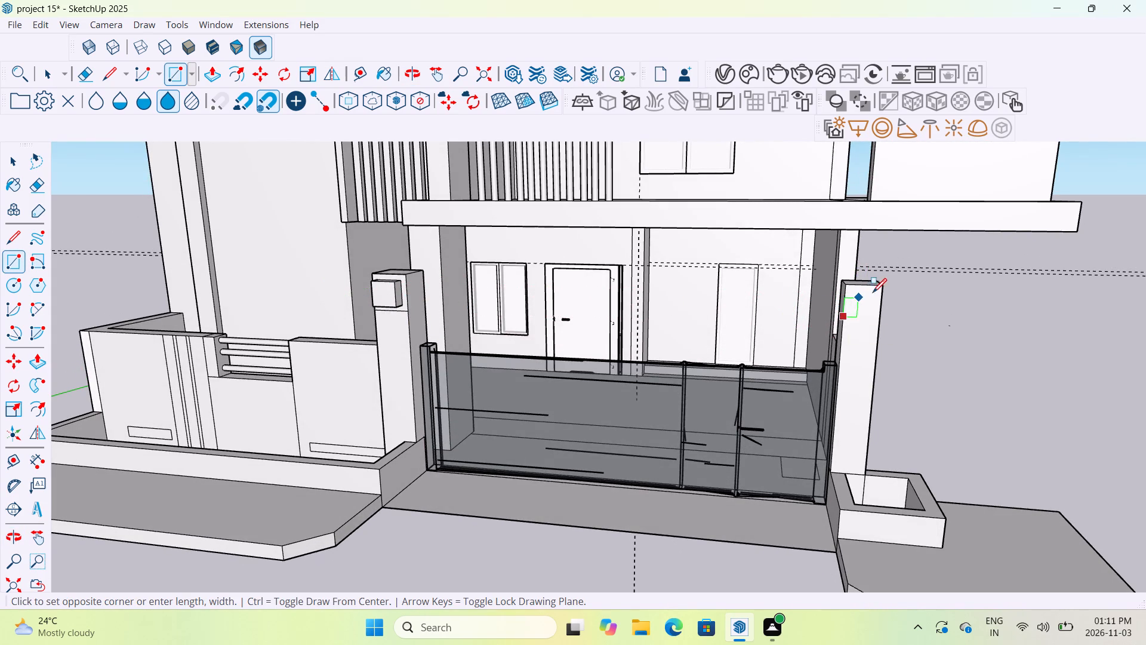
left_click(880, 291)
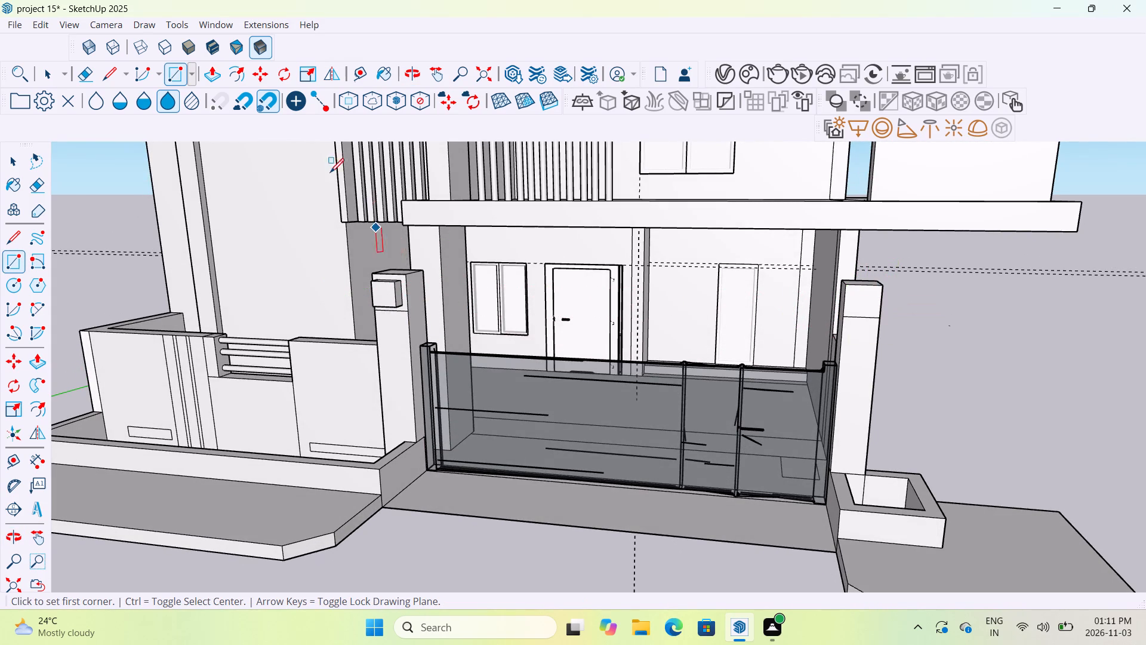
Offset the edges of the new gate pillar's upper front rectangle inward to outline a small inset square.
left_click(240, 75)
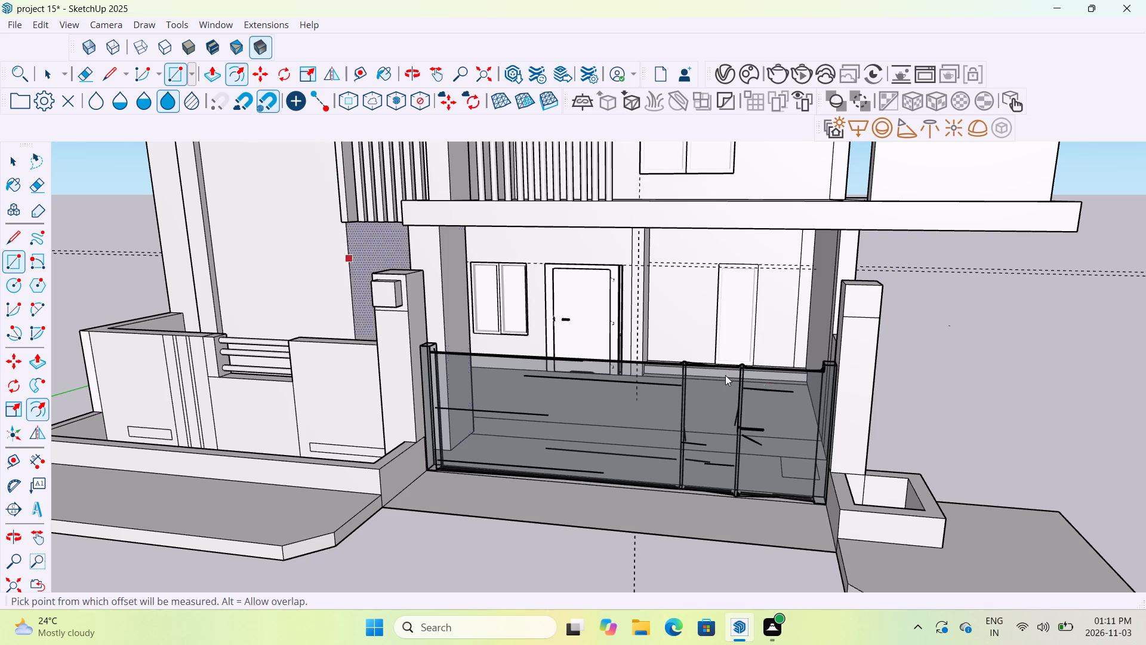
left_click(862, 303)
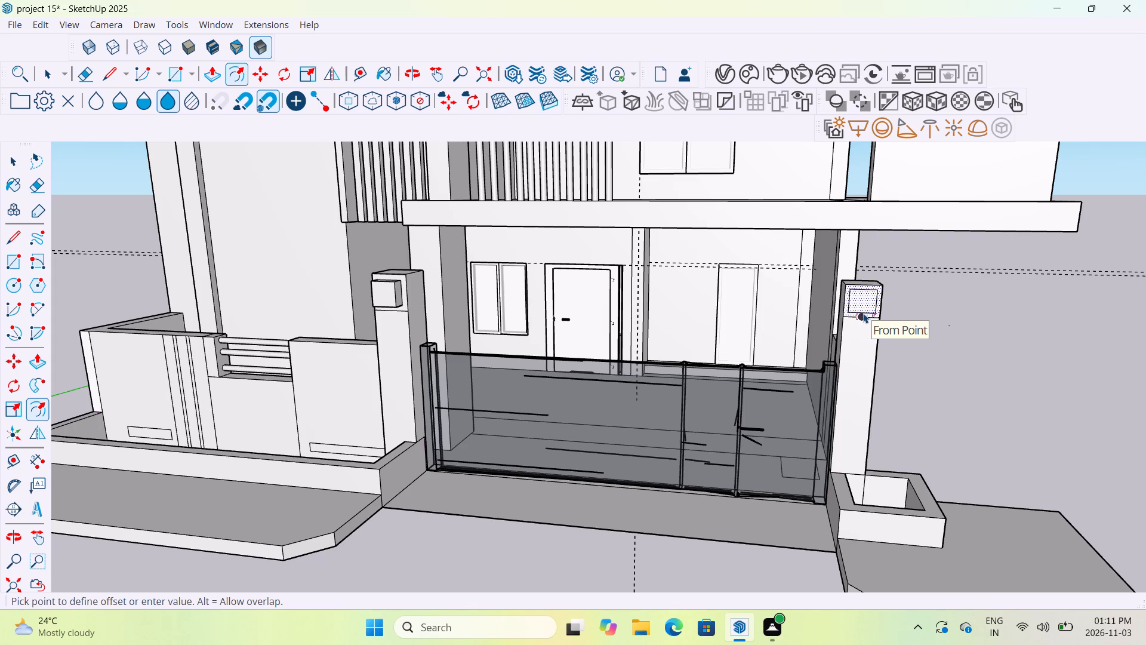
left_click(864, 313)
middle_click_drag(224, 428, 306, 400)
scroll(306, 400, "down", 3)
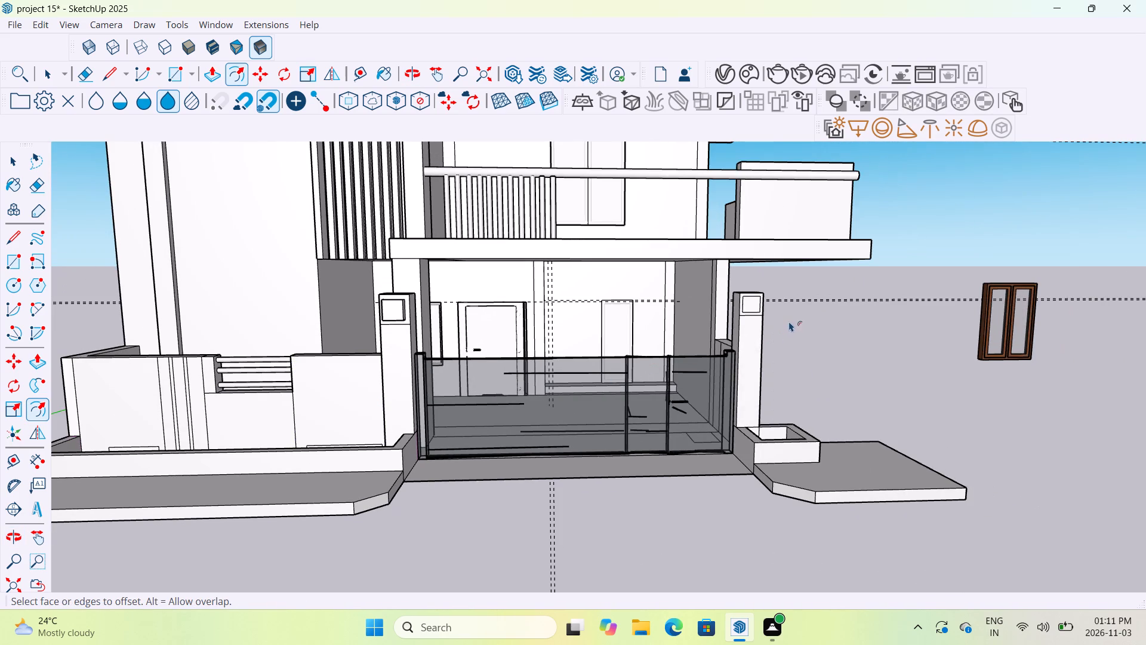
Push/Pull the inset square on the new gate pillar's upper front face outward into a projecting block.
scroll(790, 319, "up", 4)
middle_click_drag(748, 313, 733, 326)
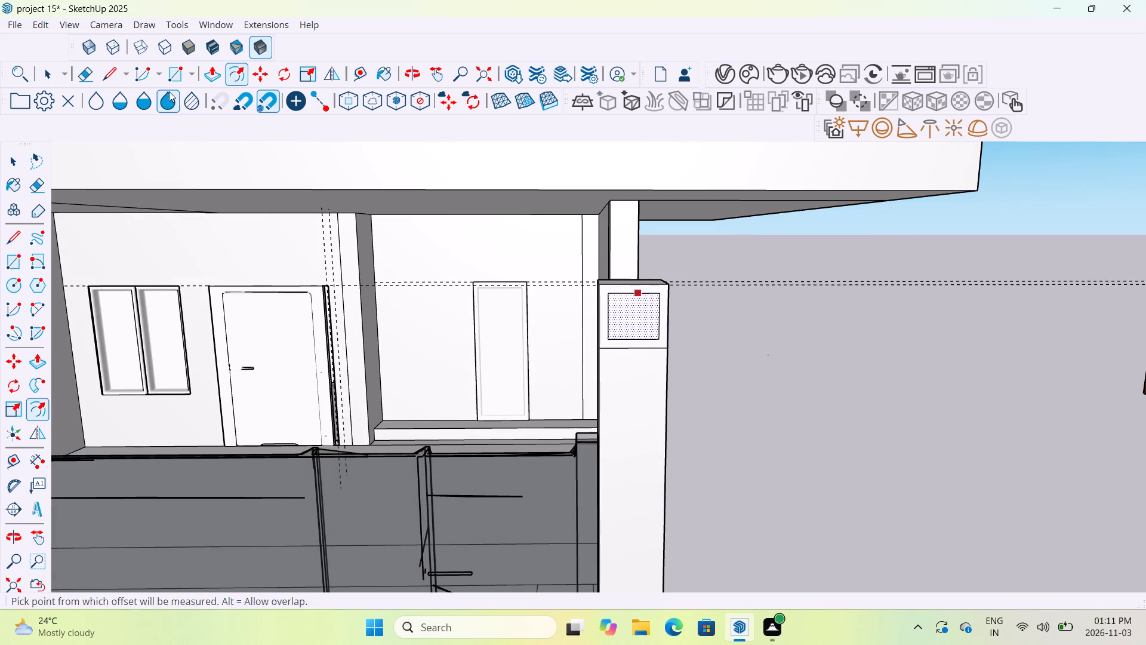
left_click(210, 72)
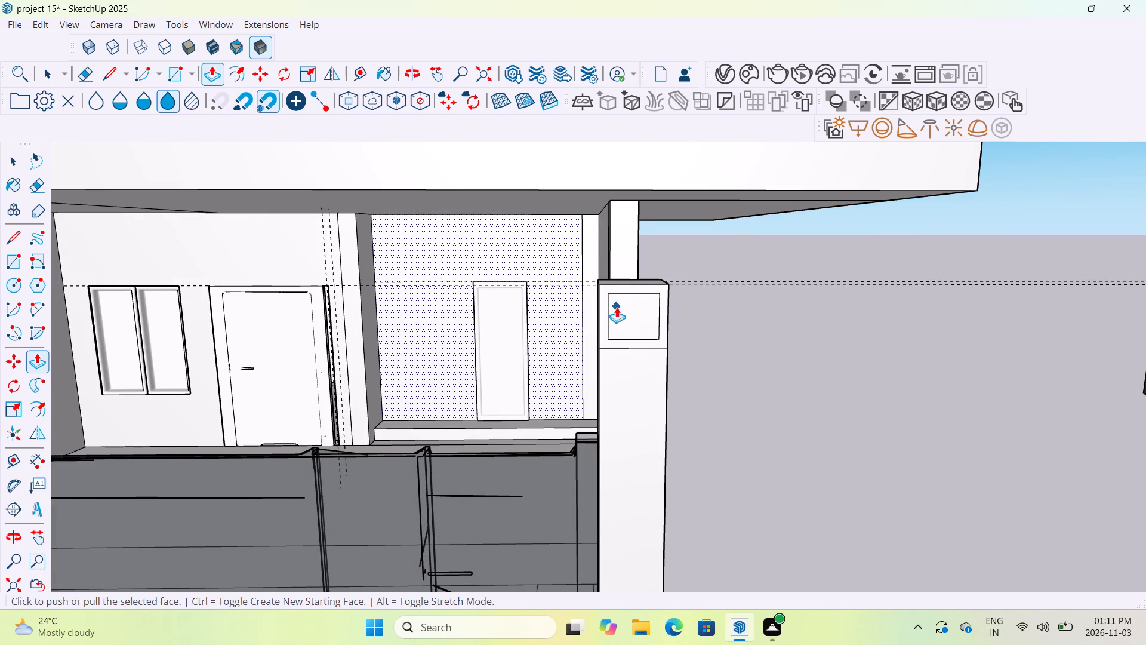
left_click(627, 309)
key("Escape")
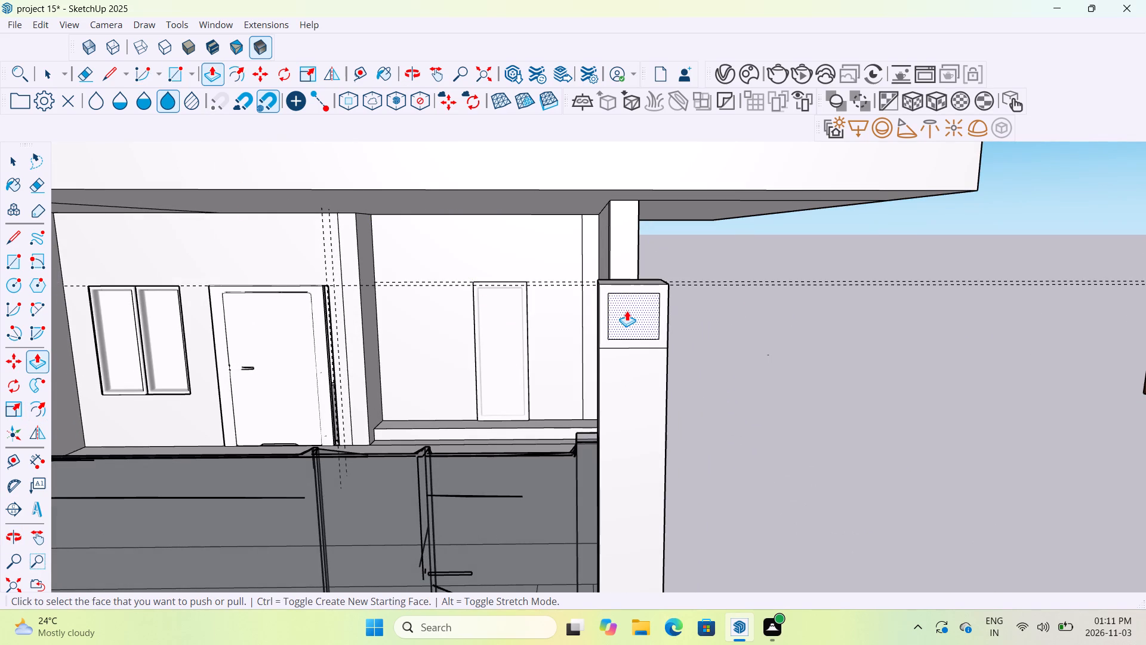
left_click(627, 311)
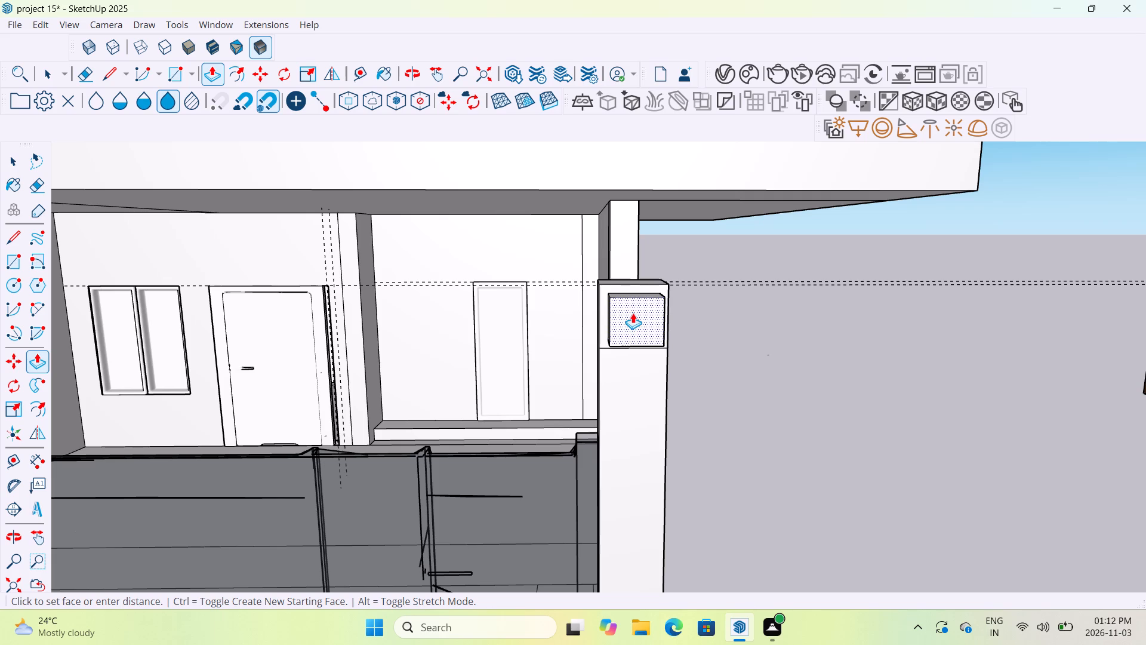
left_click(633, 313)
Push/Pull the top face of the low side wall between the new gate pillar and the house down to floor level.
scroll(489, 394, "down", 11)
middle_click_drag(414, 472, 415, 429)
scroll(415, 429, "down", 7)
middle_click_drag(406, 446, 439, 509)
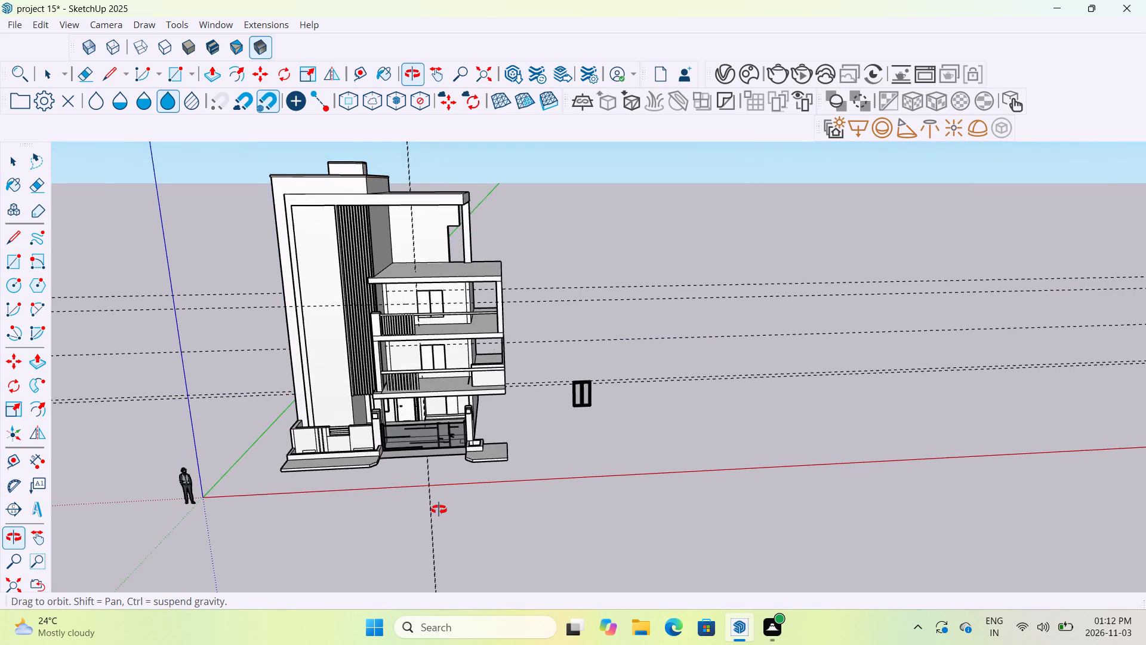
middle_click_drag(439, 509, 429, 494)
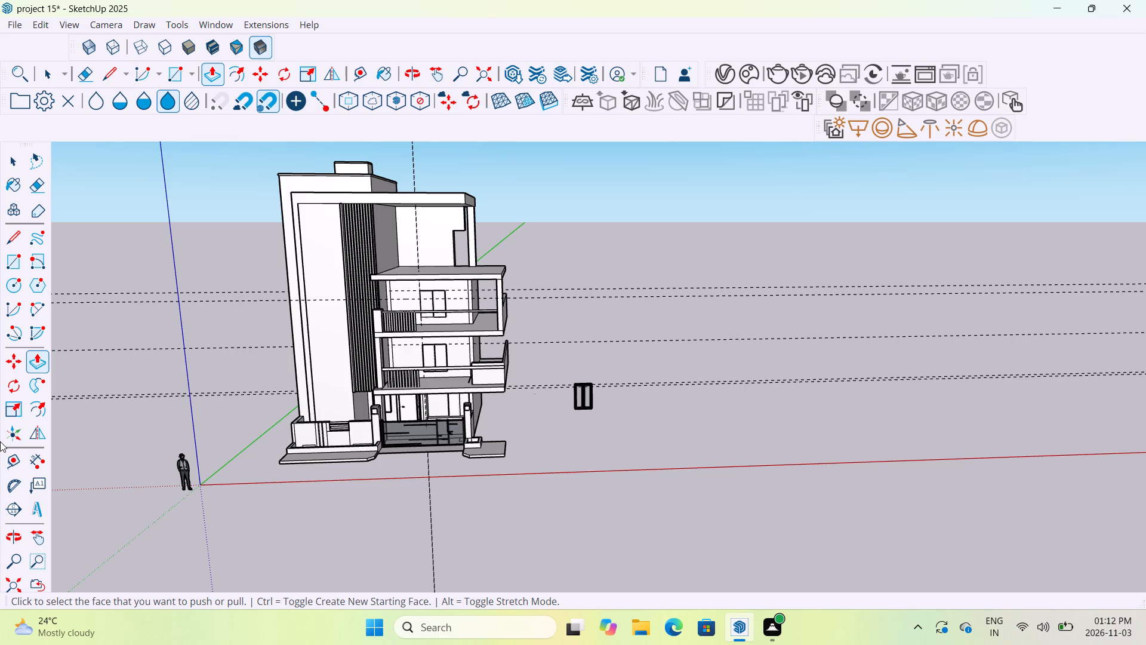
scroll(0, 441, "up", 5)
scroll(452, 400, "up", 9)
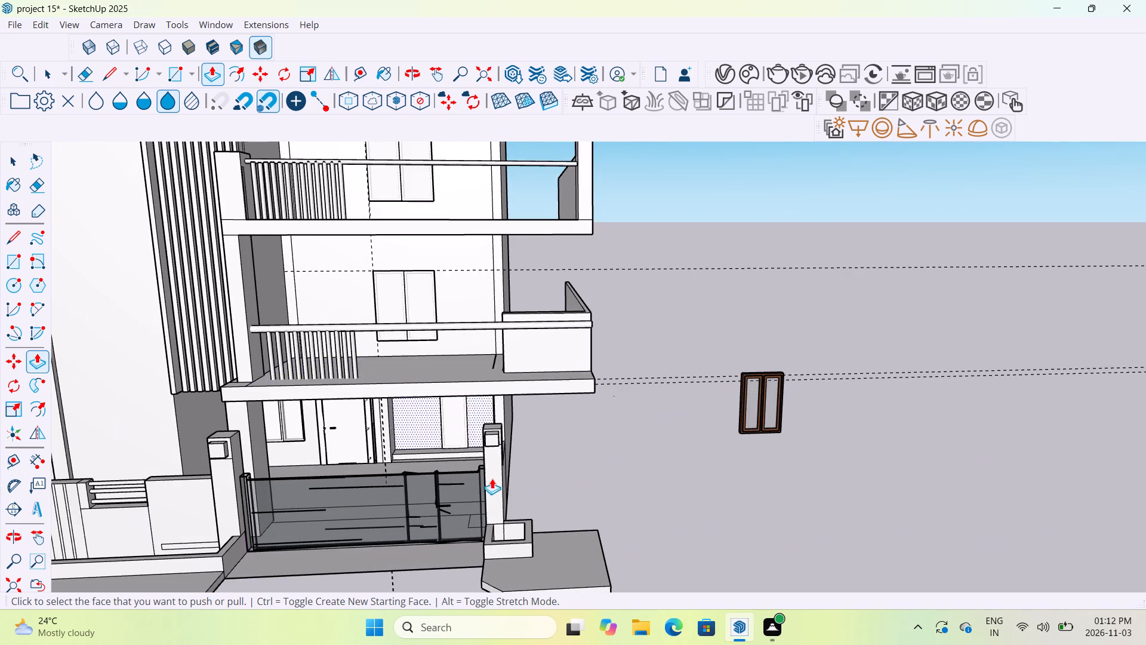
scroll(492, 481, "up", 10)
middle_click_drag(594, 471, 590, 477)
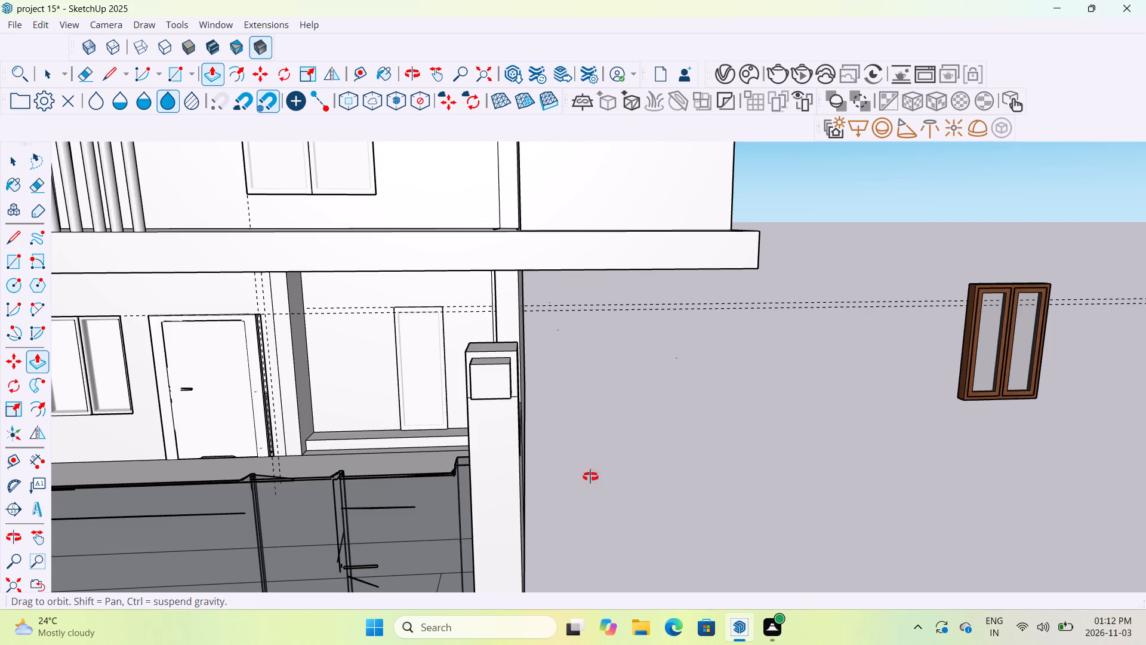
middle_click_drag(590, 477, 357, 544)
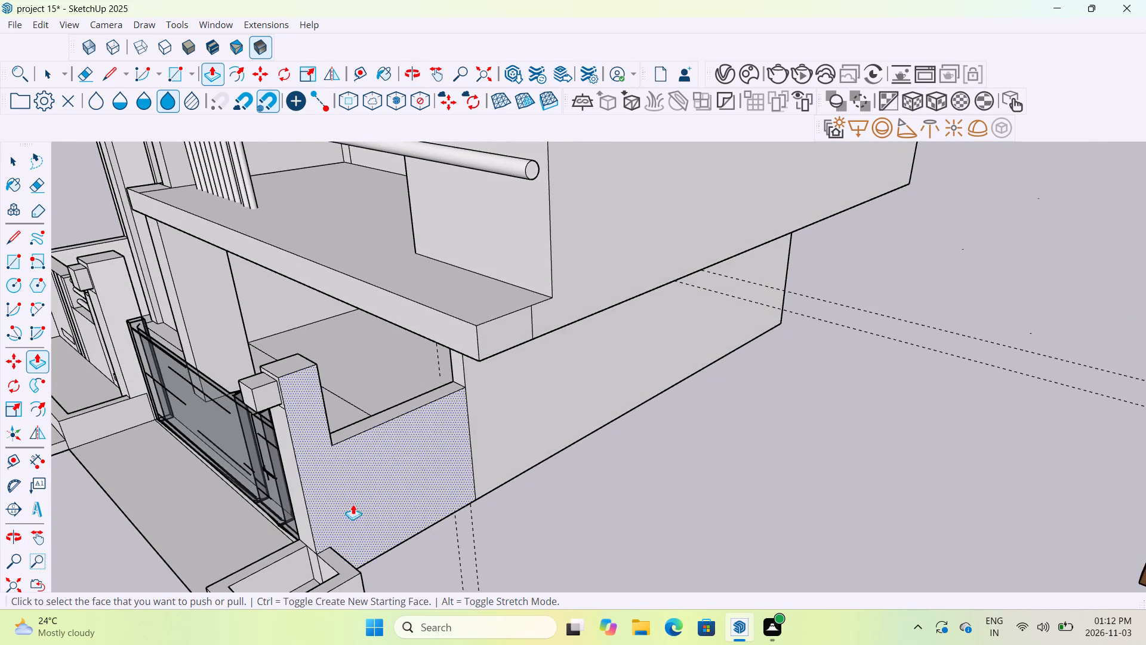
left_click_drag(383, 413, 403, 478)
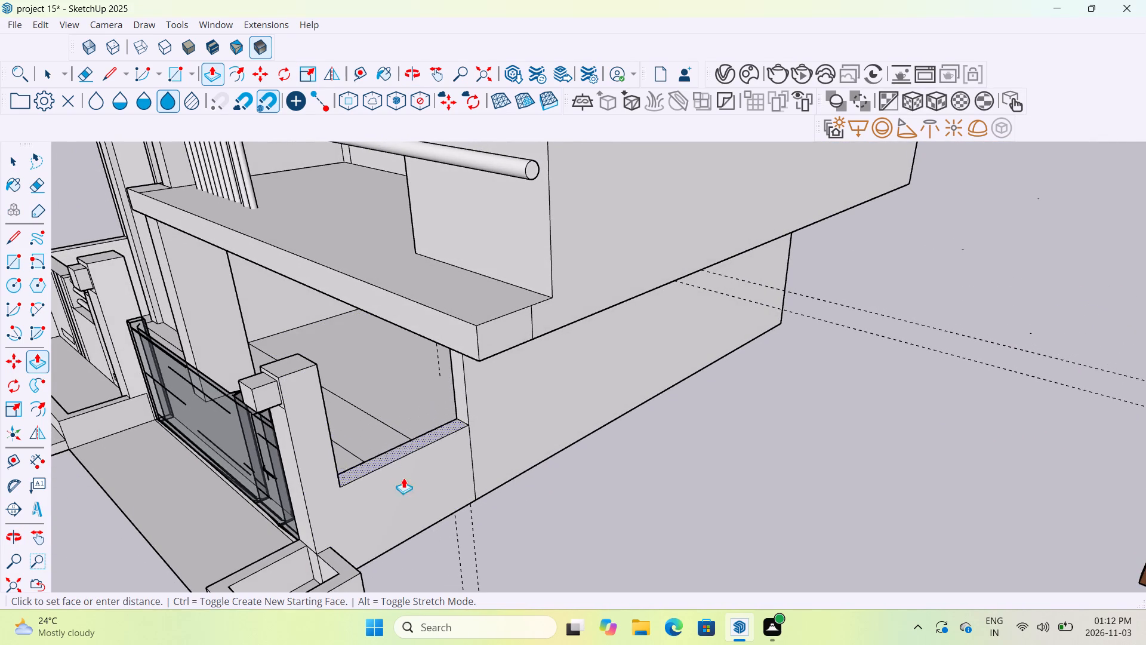
left_click_drag(403, 478, 438, 532)
Push/Pull the front end face of the ground-floor side wall back to the raised step at the rear of the porch.
middle_click_drag(565, 450, 564, 449)
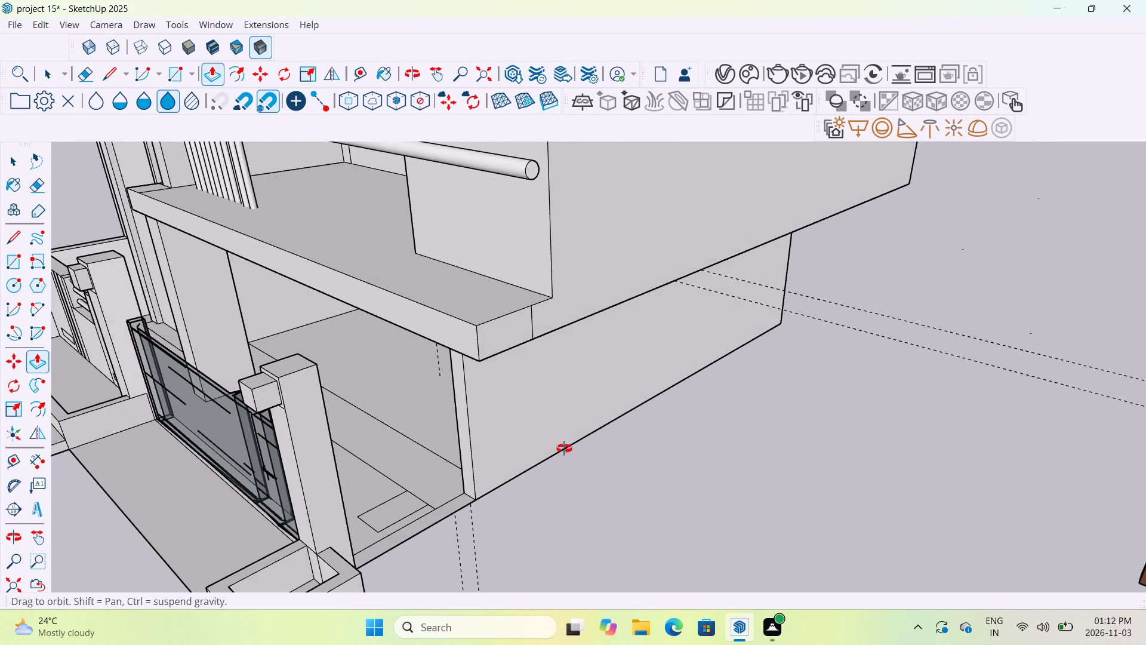
middle_click_drag(564, 449, 708, 333)
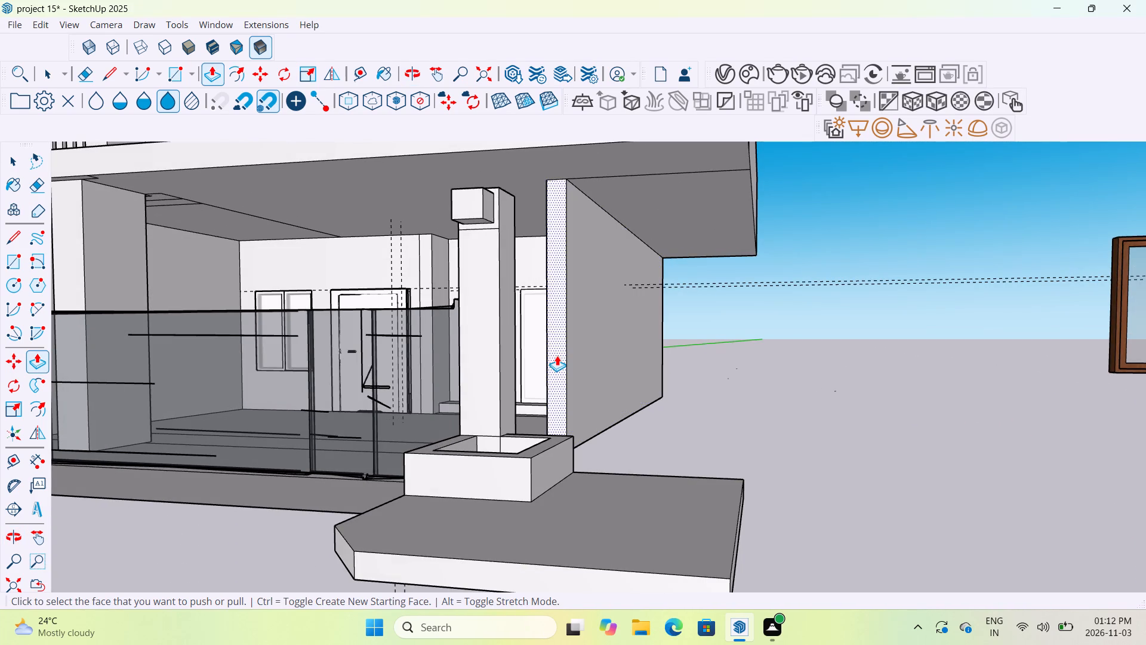
left_click_drag(557, 355, 747, 302)
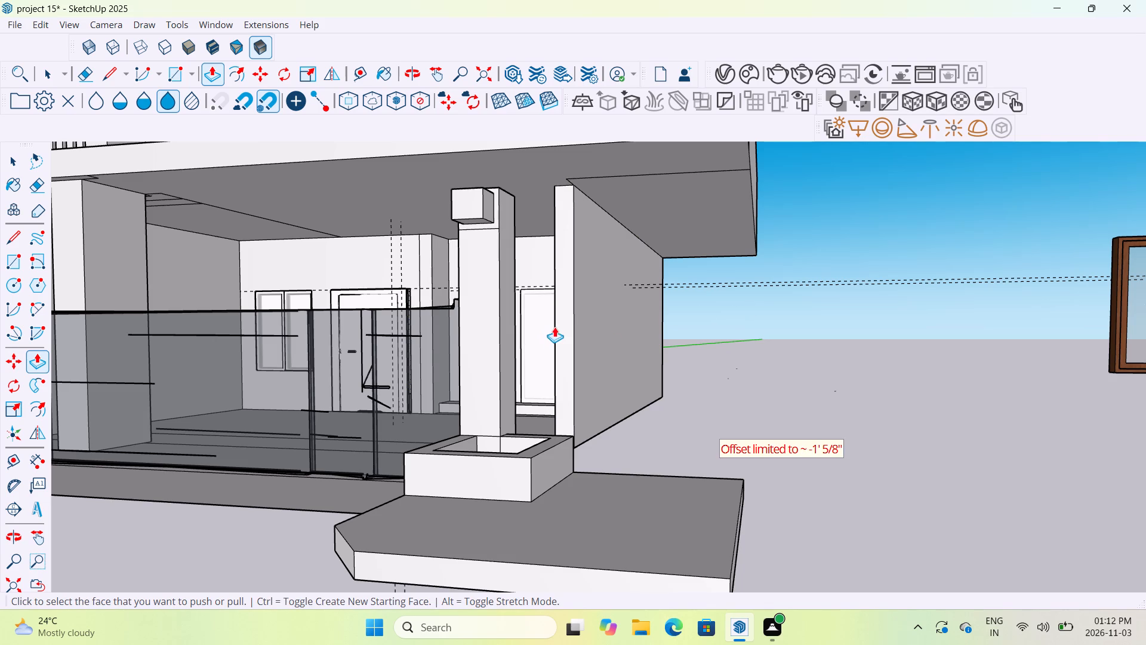
left_click_drag(562, 322, 717, 260)
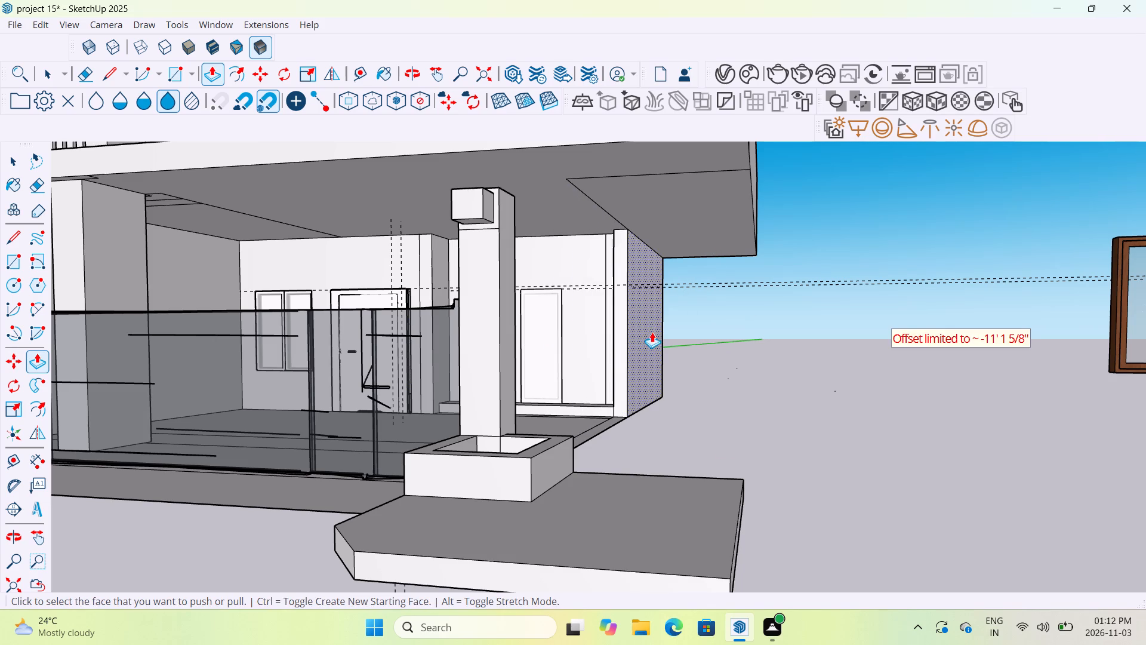
middle_click_drag(652, 332, 670, 429)
middle_click_drag(612, 335, 658, 317)
left_click_drag(588, 283, 588, 279)
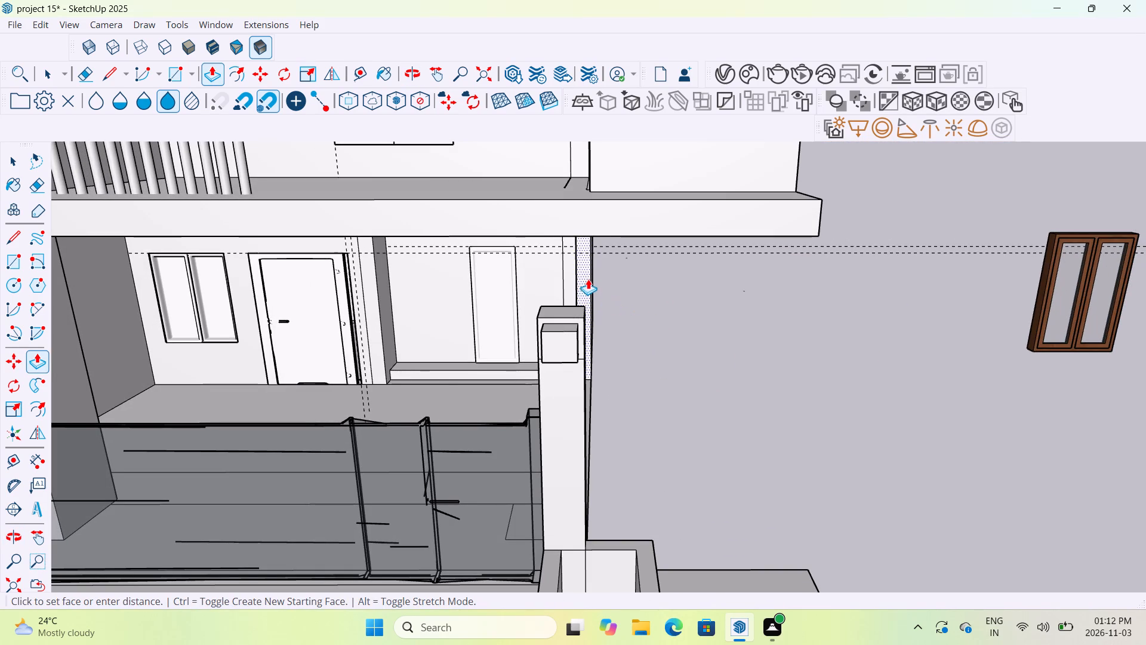
left_click_drag(588, 279, 590, 252)
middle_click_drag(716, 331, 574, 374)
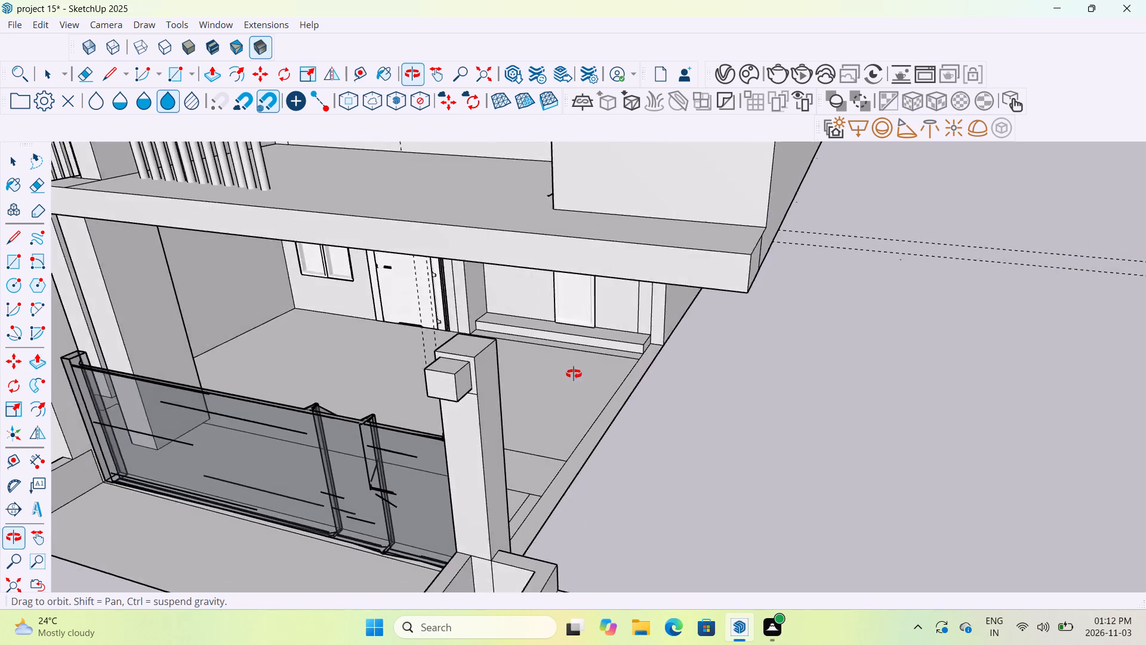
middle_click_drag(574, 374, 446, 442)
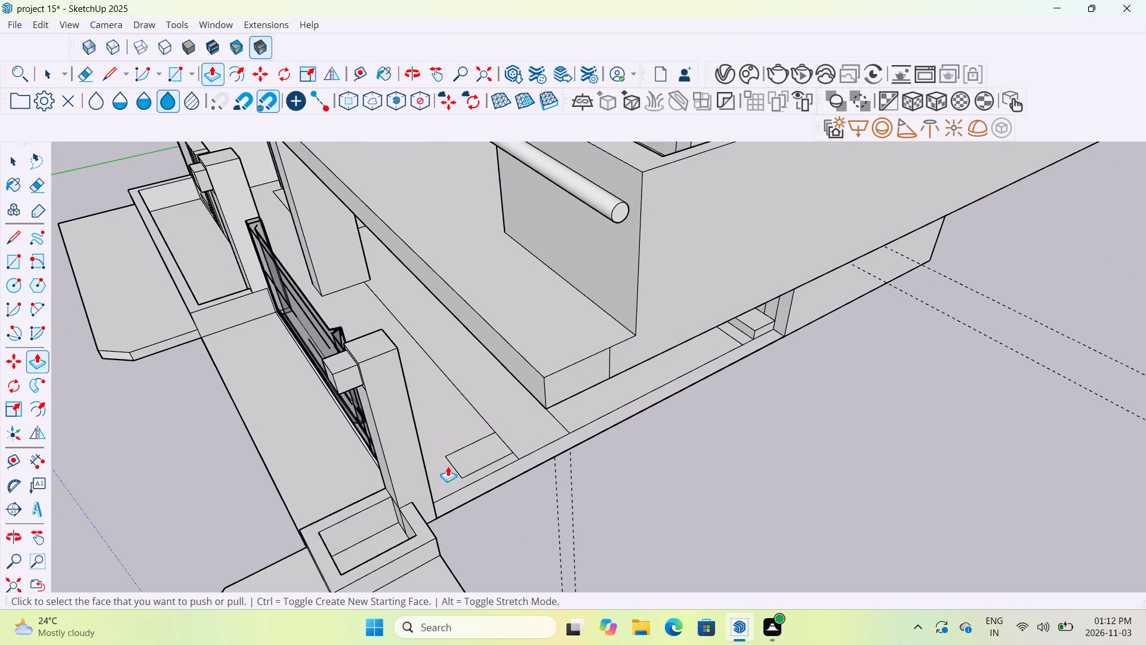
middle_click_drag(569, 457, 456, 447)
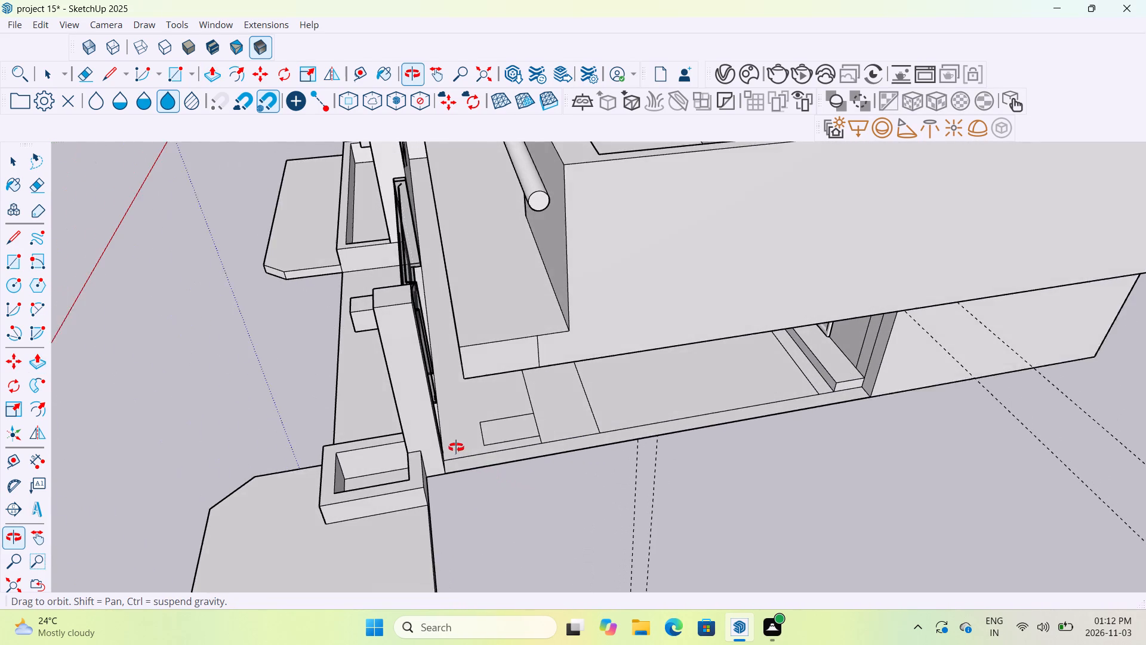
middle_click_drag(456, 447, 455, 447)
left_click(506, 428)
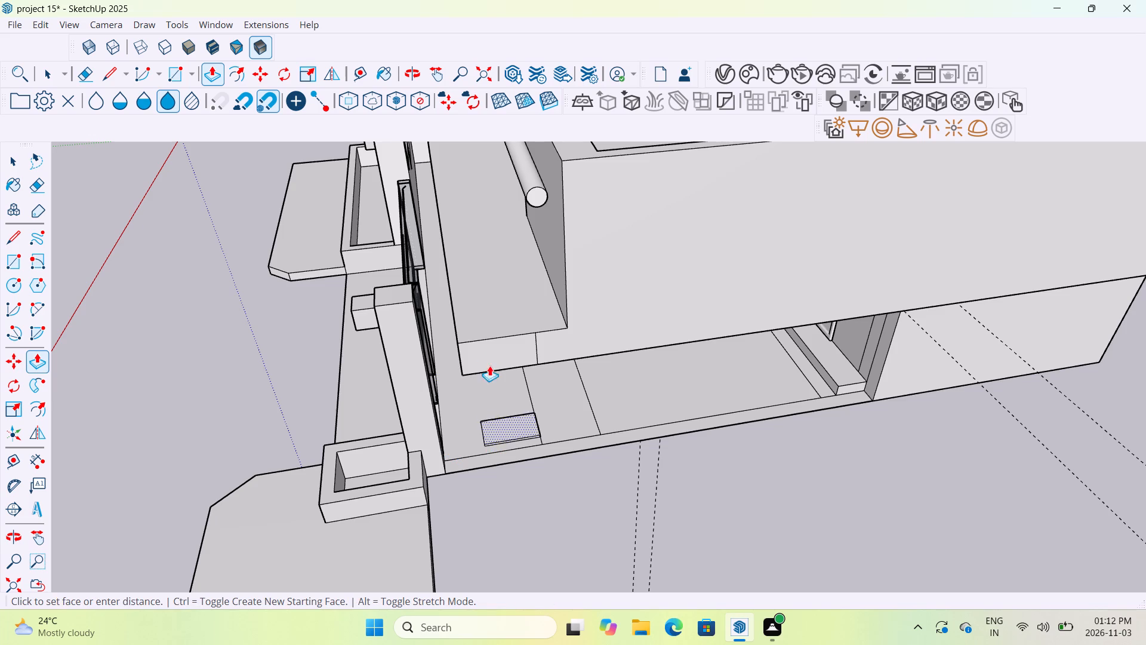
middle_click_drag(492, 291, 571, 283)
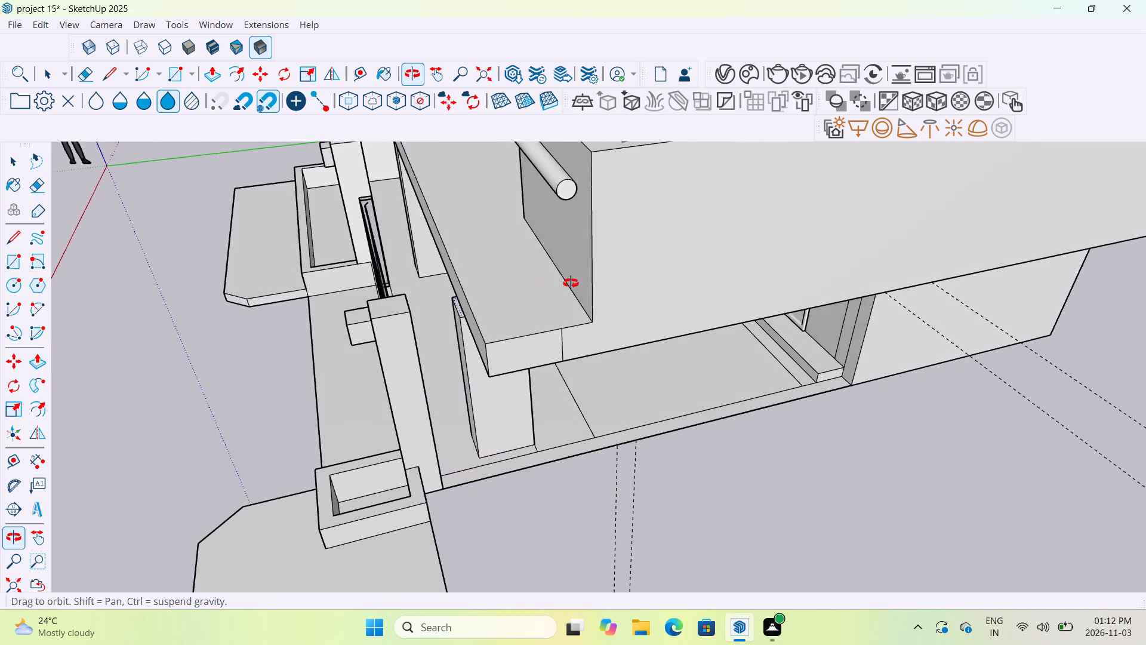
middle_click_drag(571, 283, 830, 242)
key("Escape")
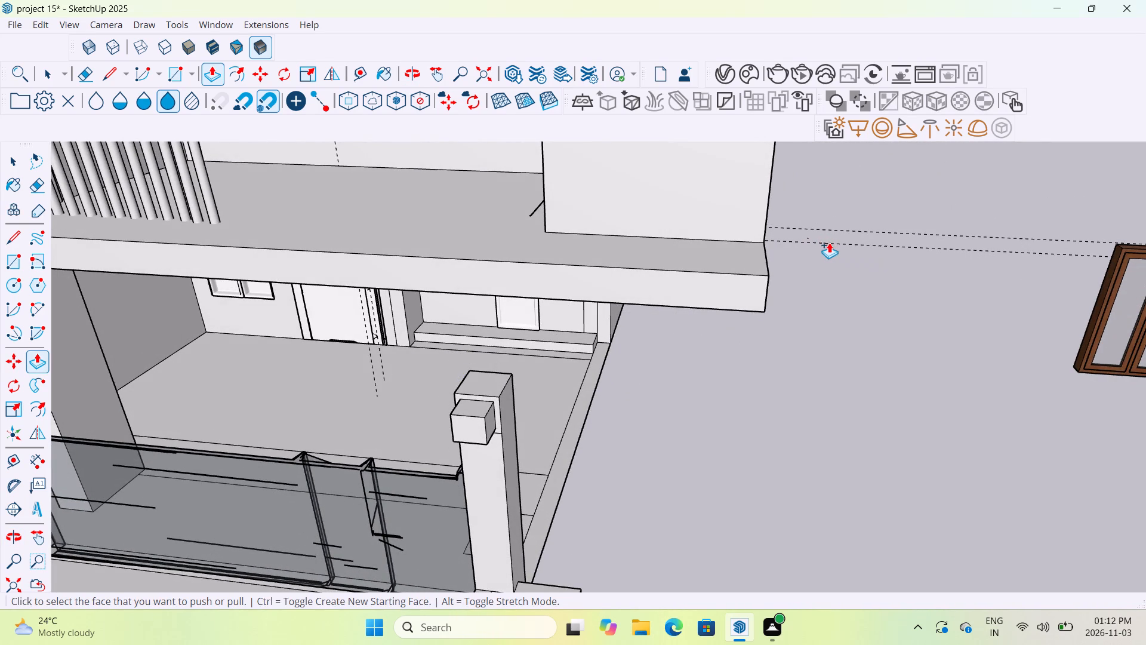
Erase the small rectangle and the leftover strip lines from the porch floor behind the new gate pillar.
middle_click_drag(615, 506, 353, 533)
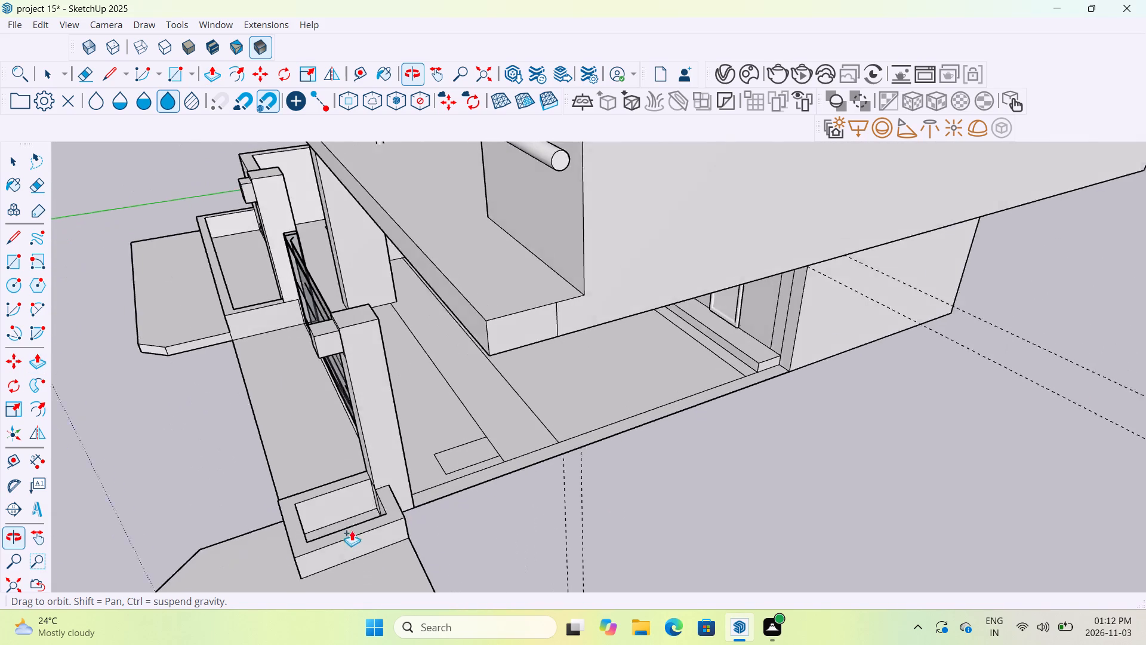
left_click(87, 79)
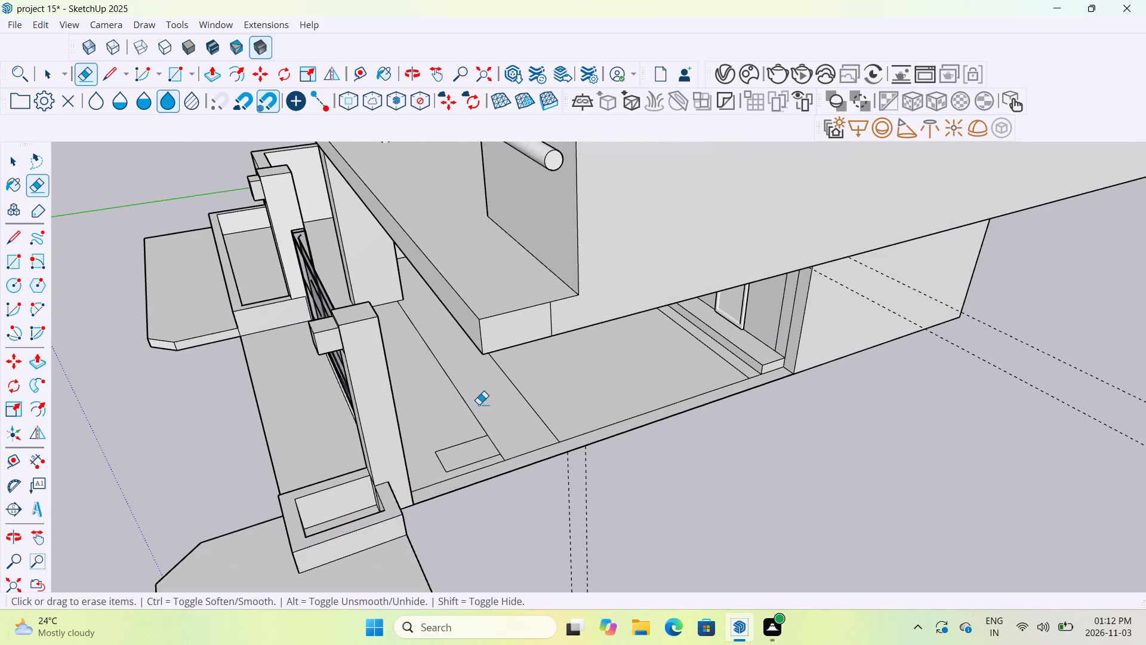
left_click_drag(459, 431, 473, 462)
left_click_drag(430, 461, 445, 453)
left_click_drag(458, 456, 462, 473)
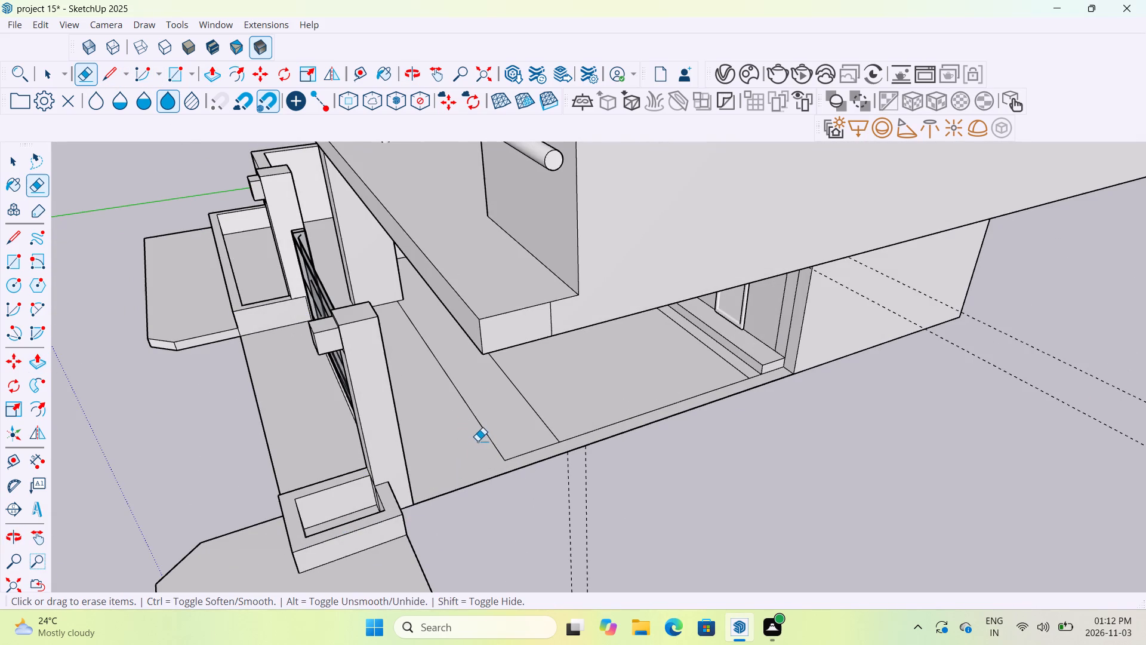
left_click_drag(486, 435, 467, 451)
left_click_drag(495, 450, 510, 457)
Draw a small, roughly square rectangle on the porch floor behind the new gate pillar, close to the floor's outer side edge.
left_click(168, 72)
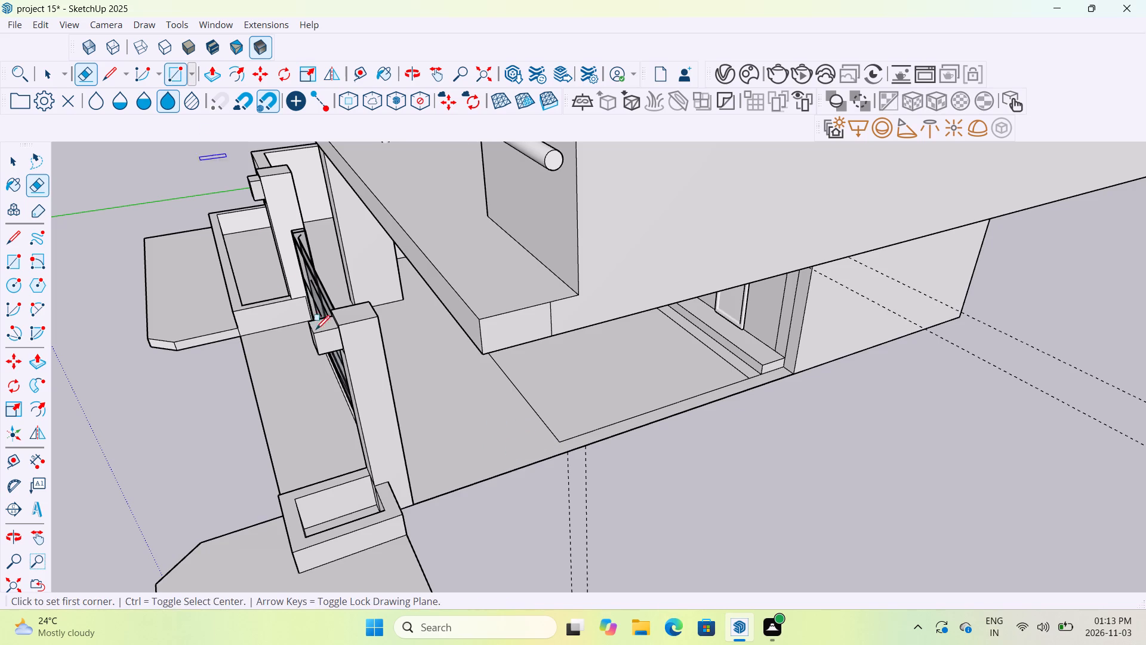
middle_click_drag(679, 502, 408, 515)
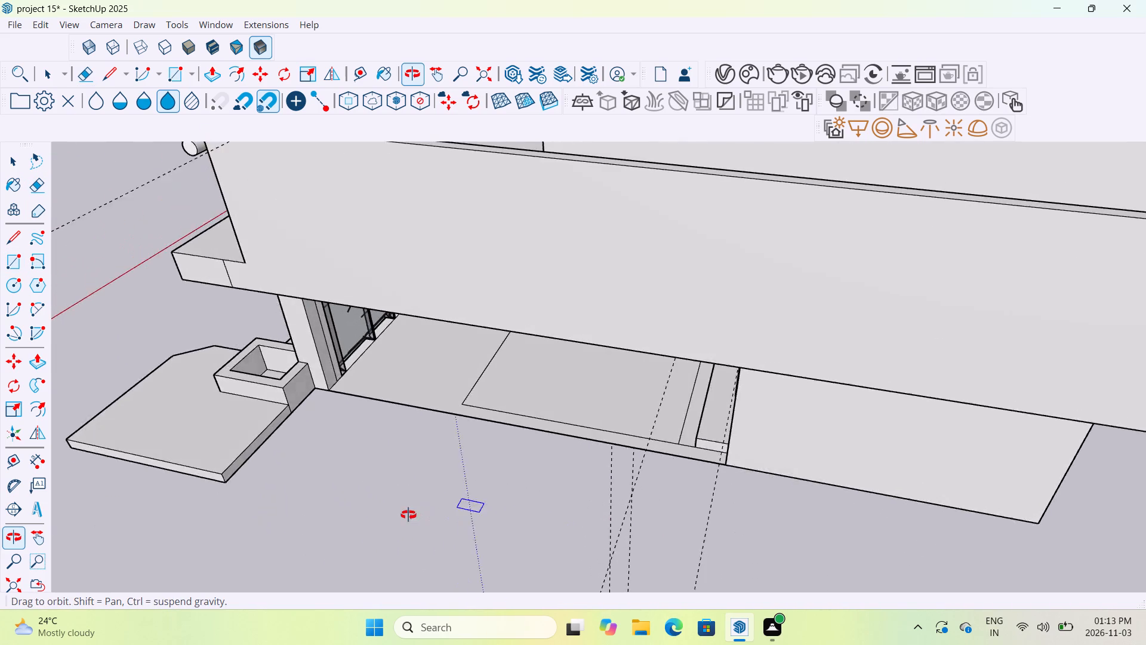
middle_click_drag(408, 515, 408, 515)
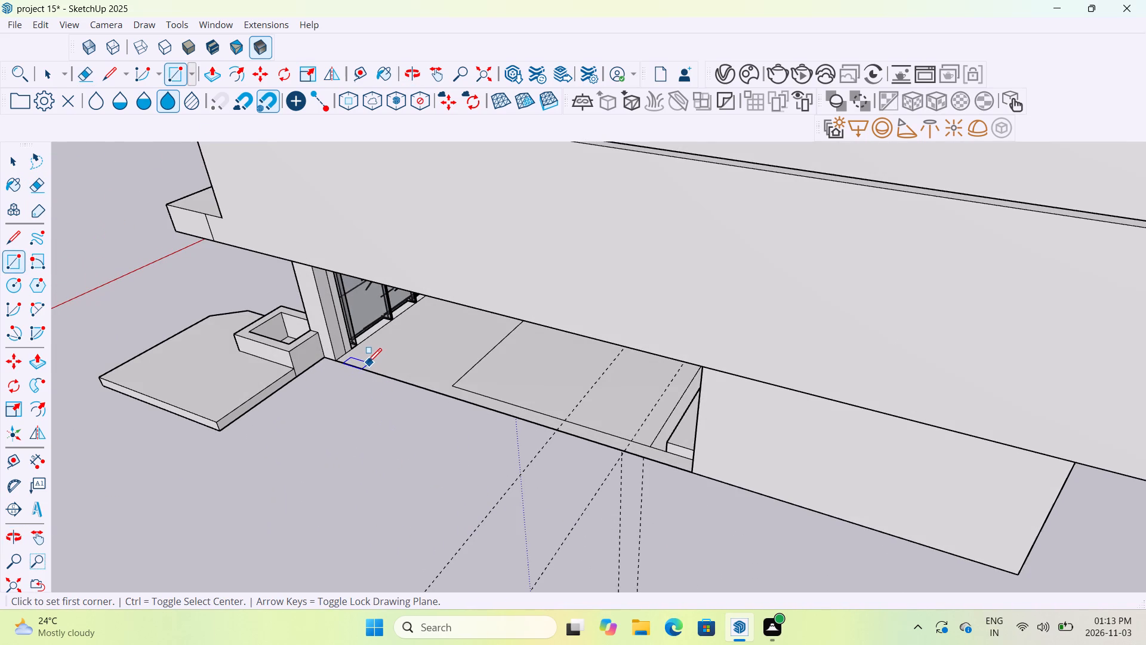
scroll(366, 364, "up", 15)
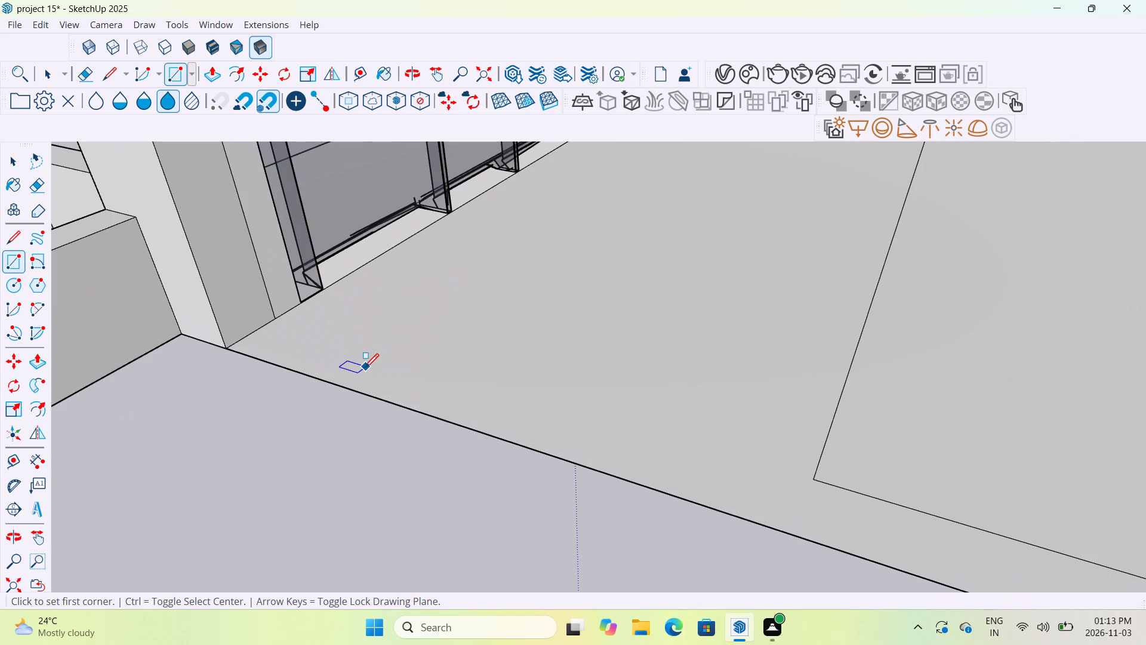
left_click(406, 386)
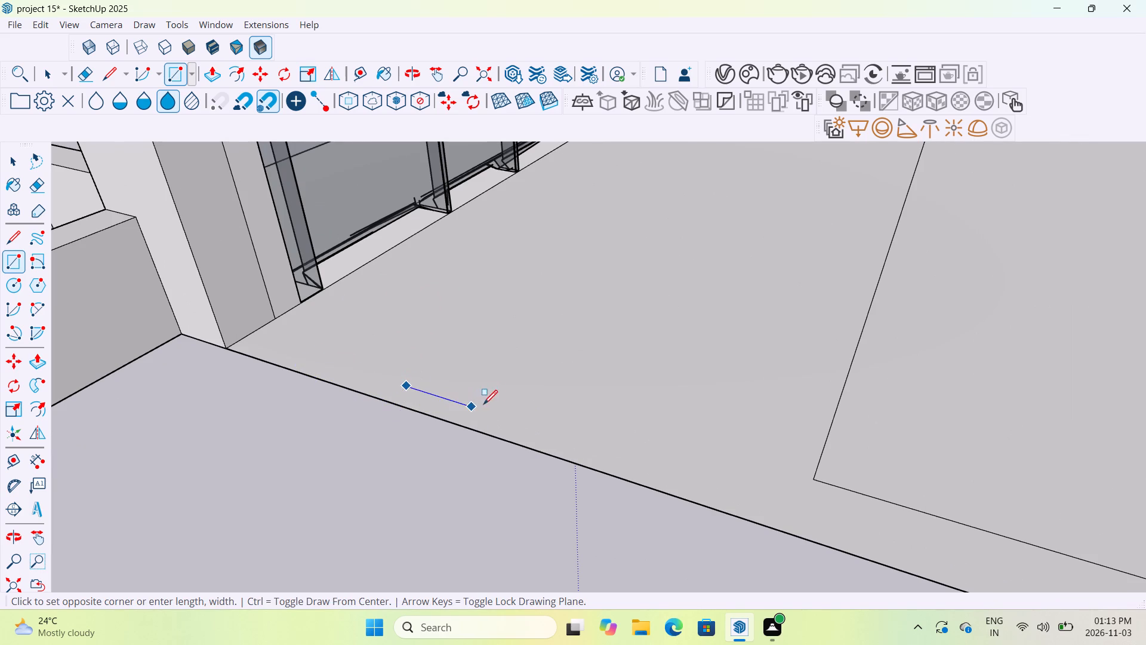
scroll(505, 389, "up", 5)
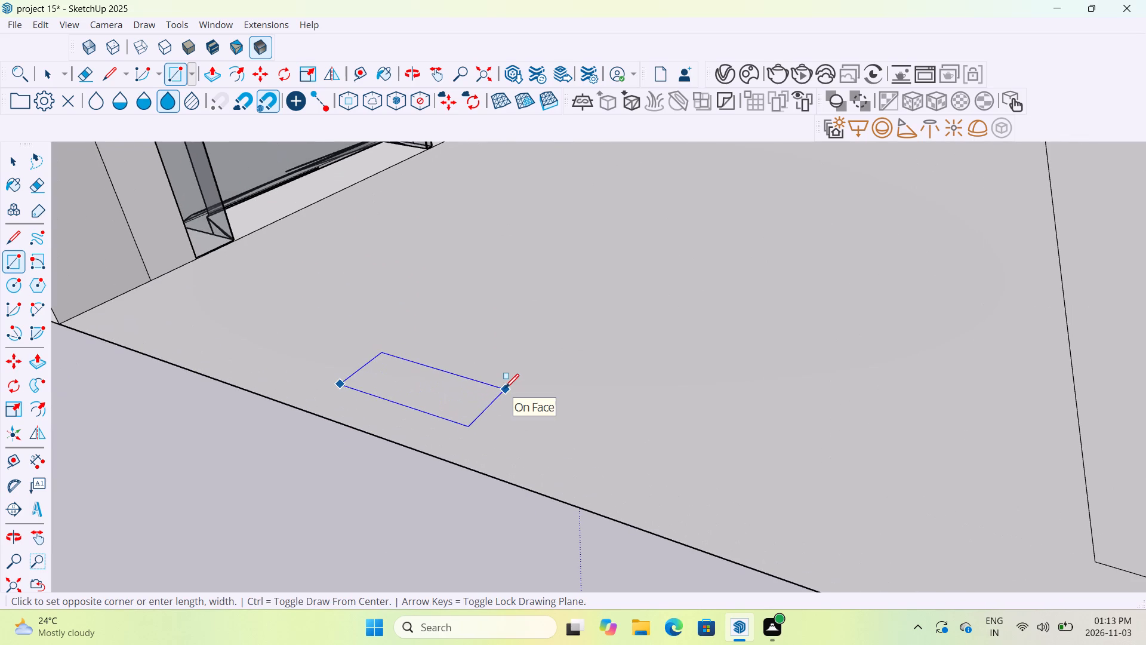
key("Escape")
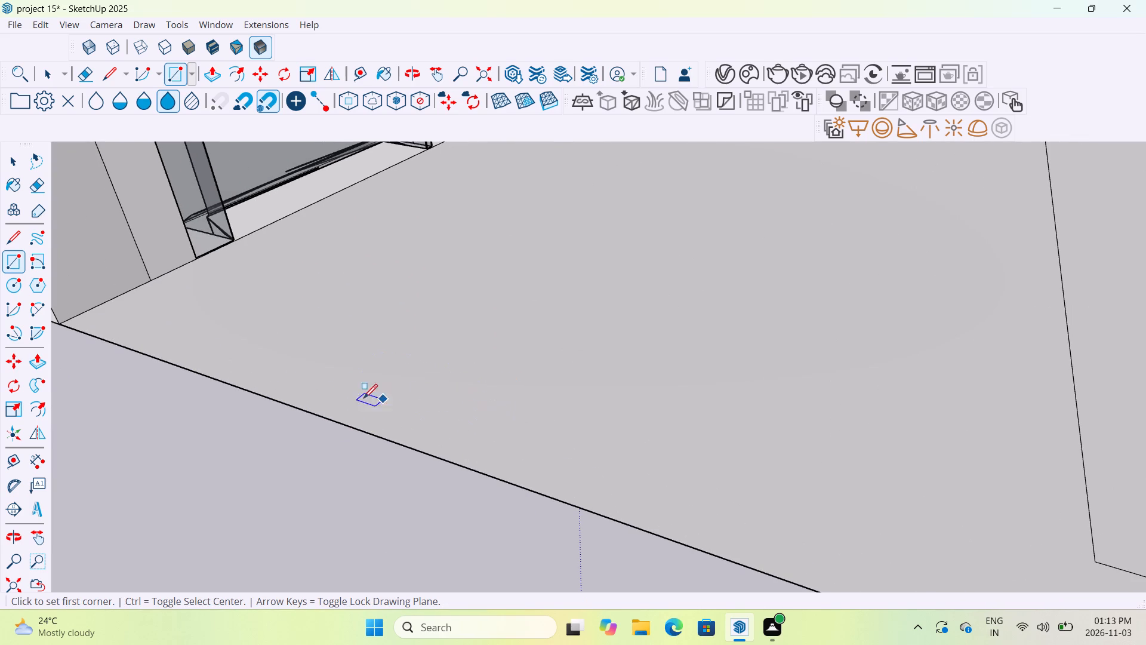
left_click(335, 401)
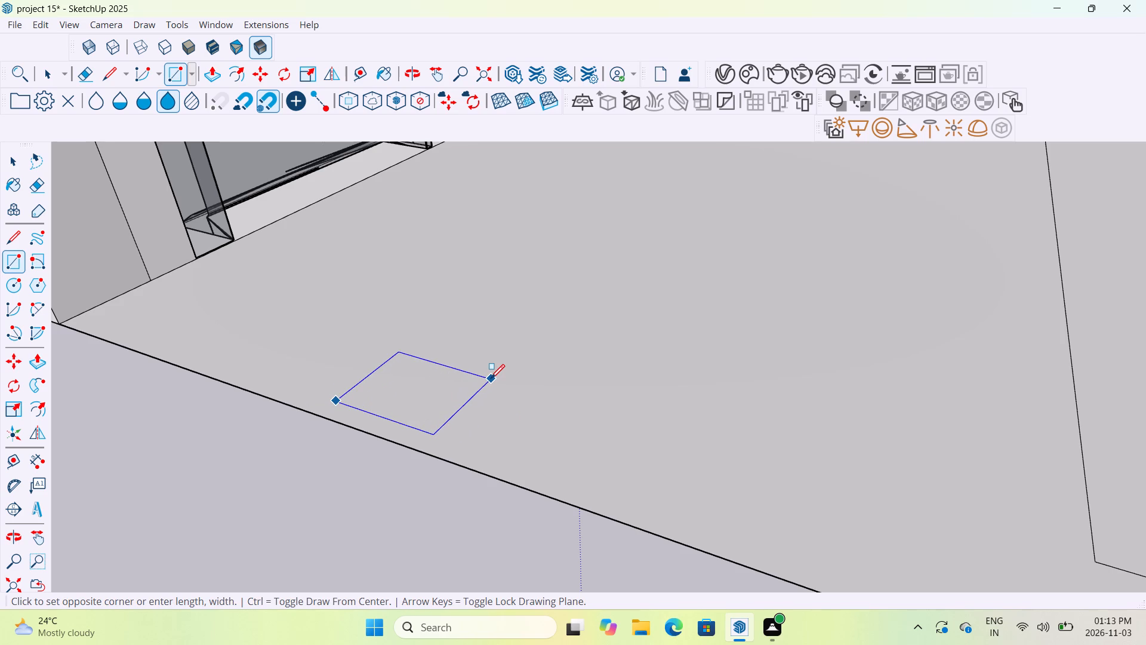
left_click(494, 376)
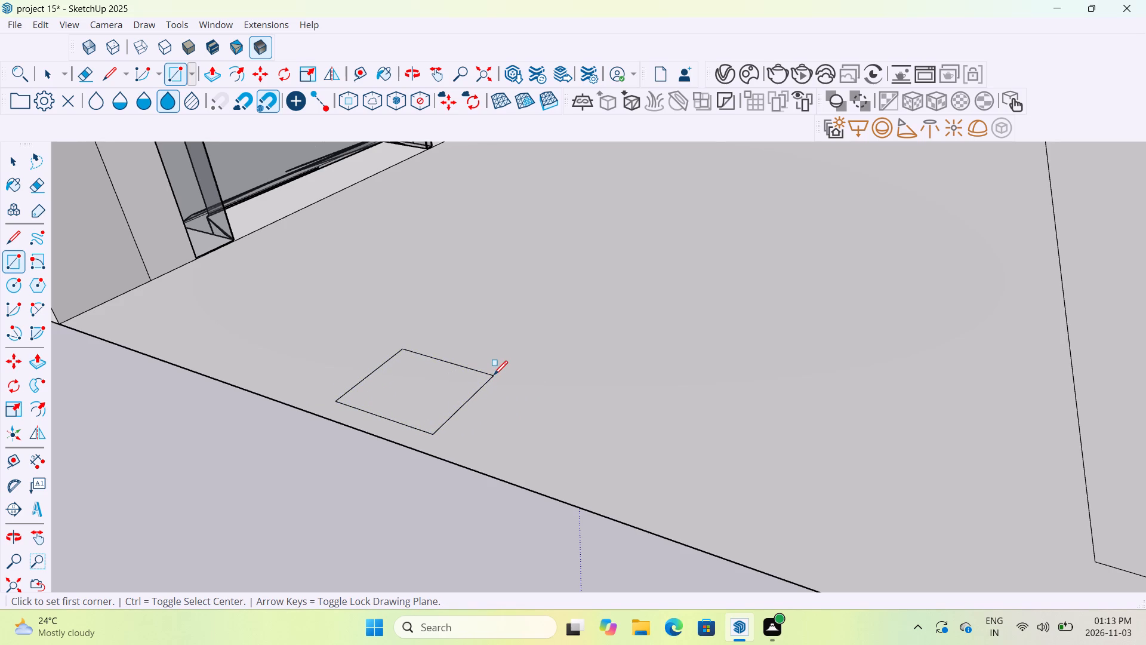
scroll(492, 378, "down", 19)
middle_click_drag(412, 480, 577, 451)
scroll(577, 451, "down", 7)
key("Escape")
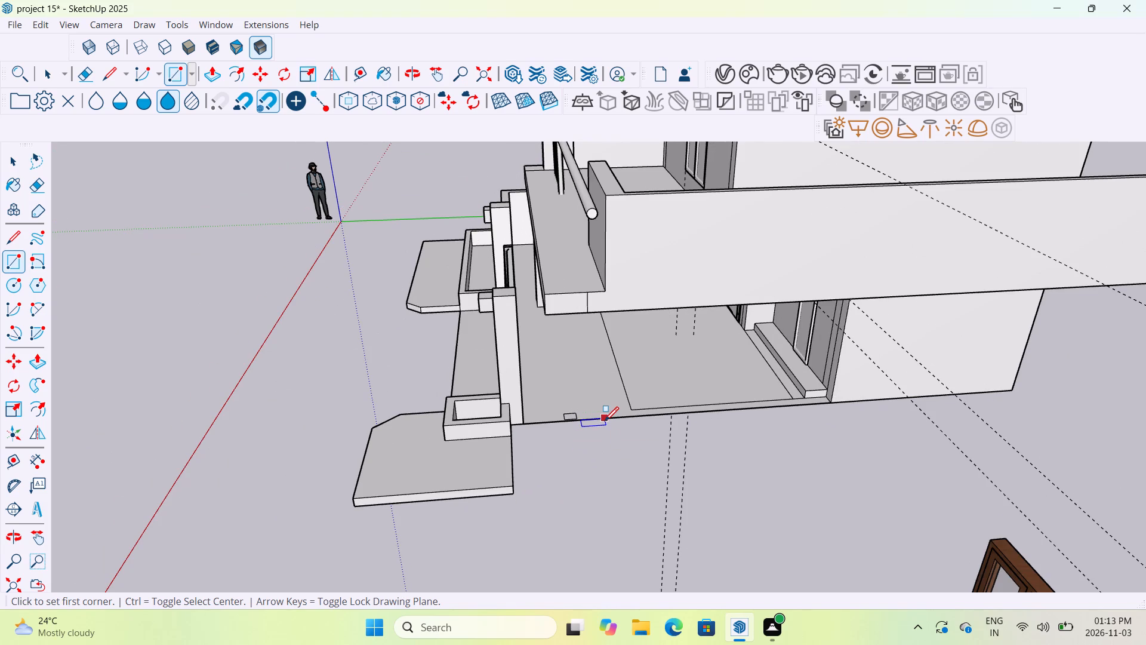
Undo the small rectangle drawn on the porch floor and the latest strip-line erasures behind the new gate pillar.
left_click(169, 48)
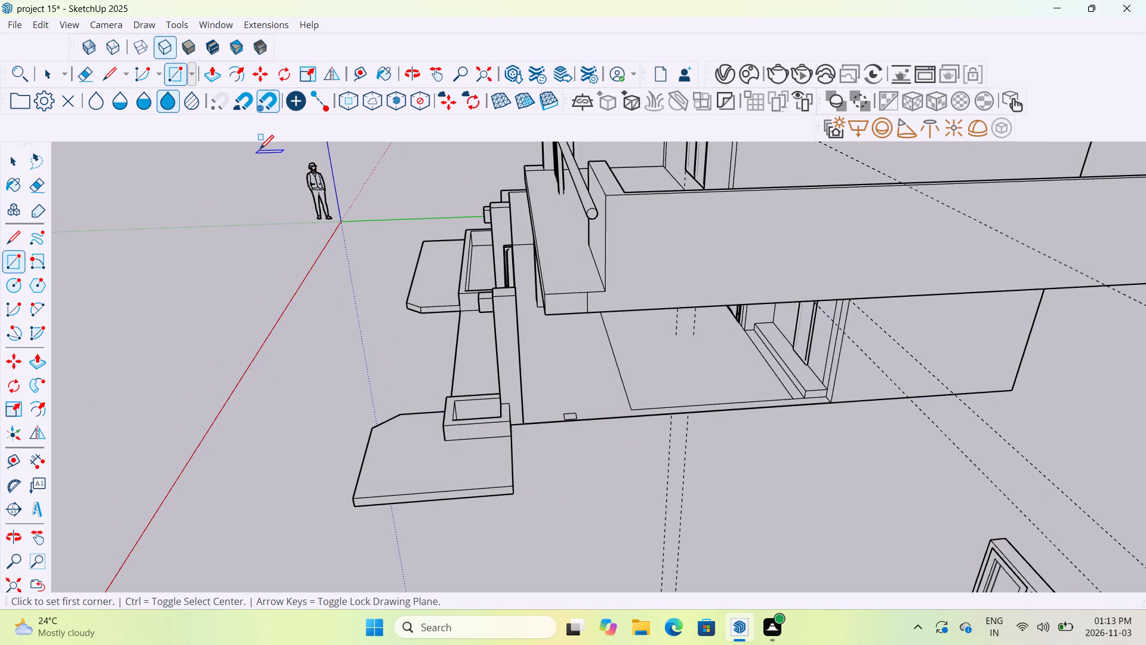
key("ctrl+z")
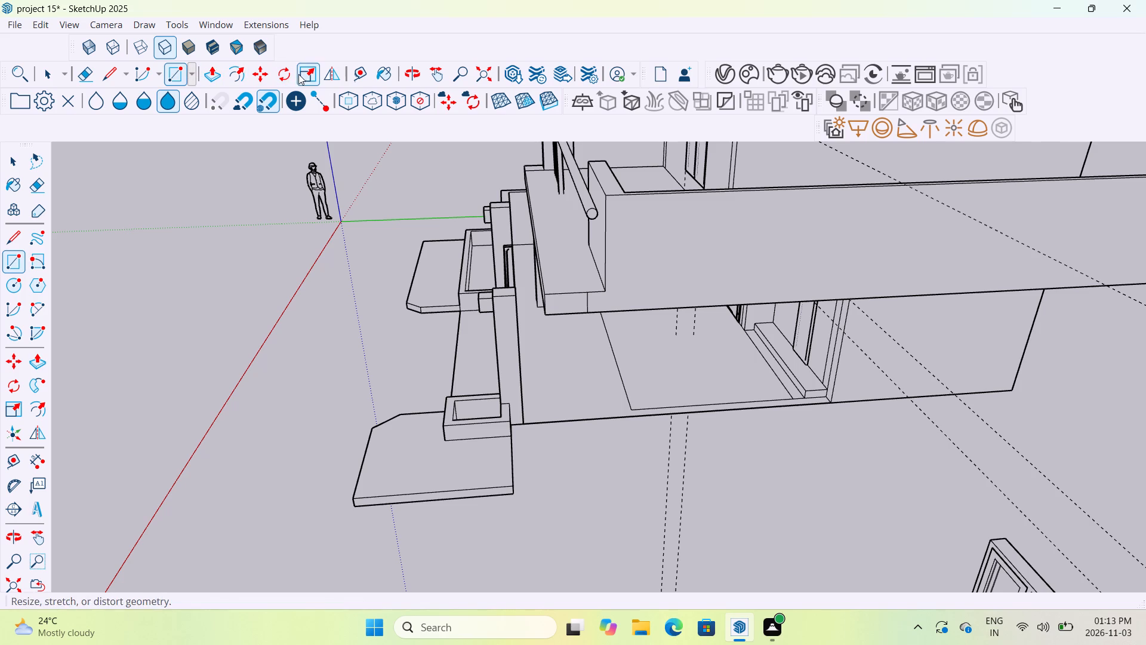
left_click(93, 52)
key("ctrl+z")
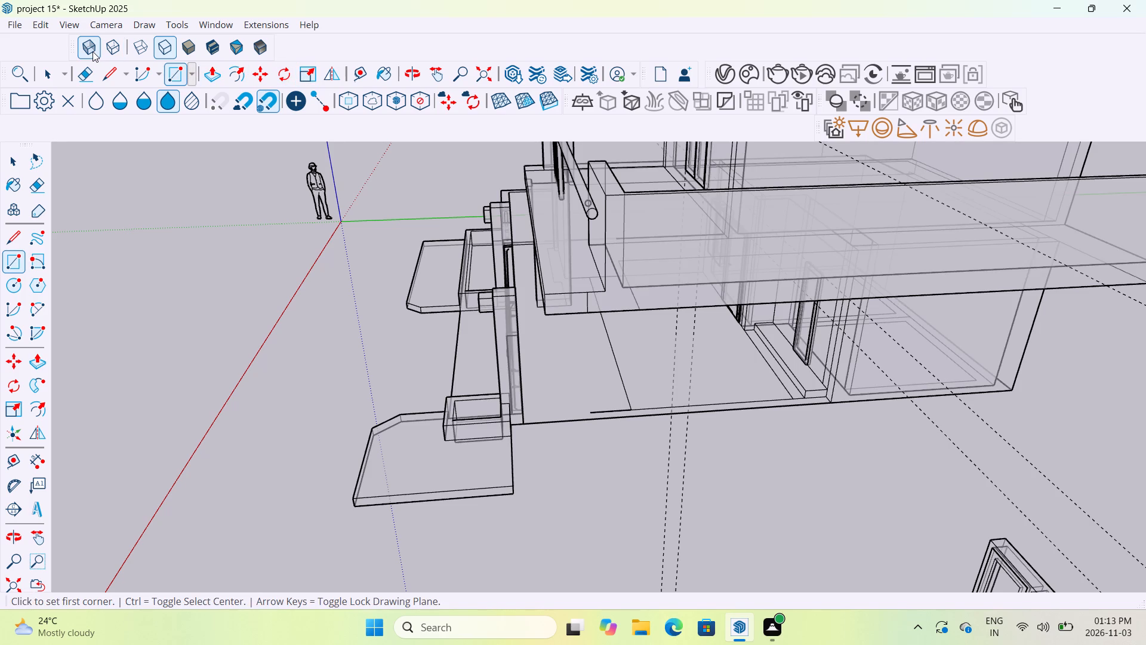
key("ctrl+z")
key("Escape")
key("Escape")
Set the display to the Shaded style with X-ray off and back edges shown.
left_click(125, 46)
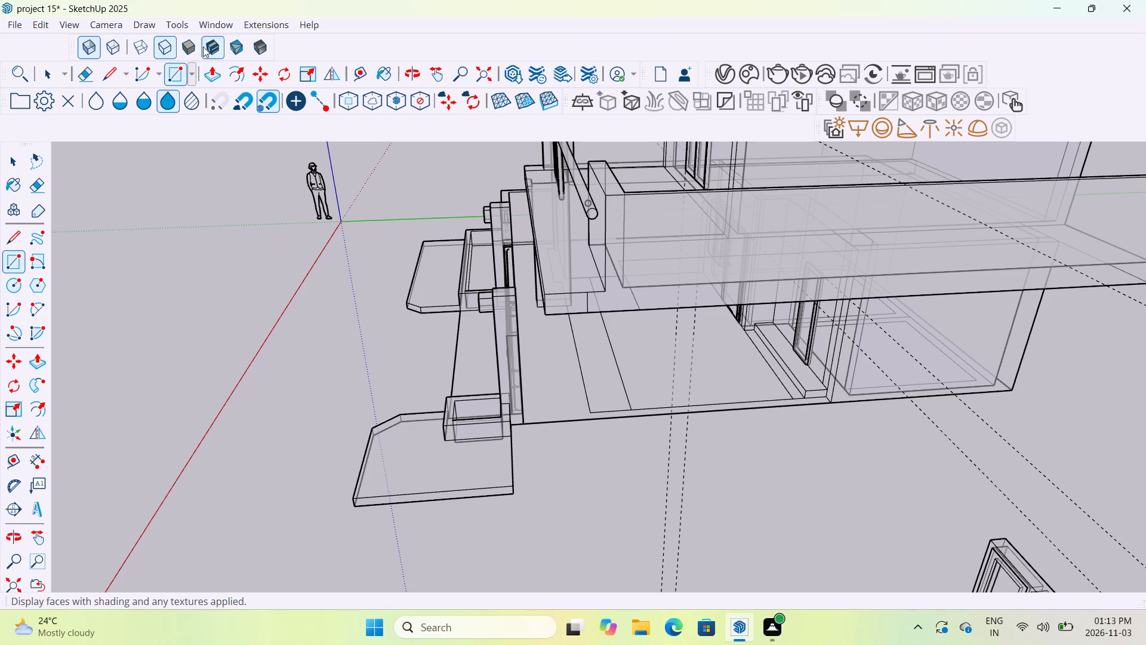
left_click(195, 50)
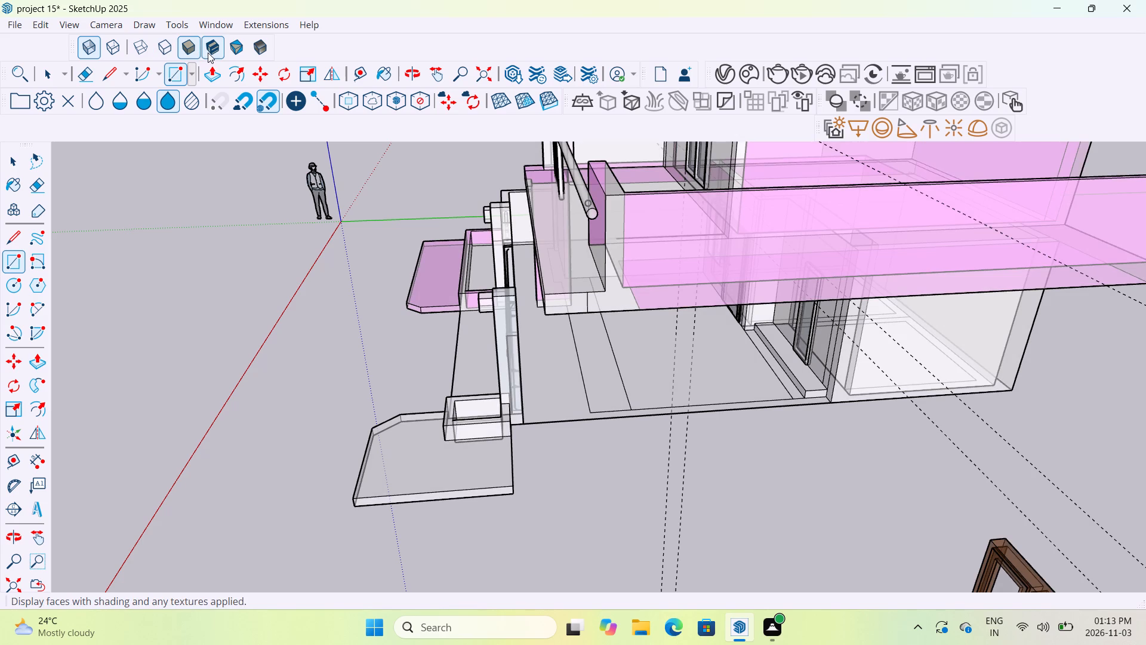
left_click(208, 53)
left_click(163, 53)
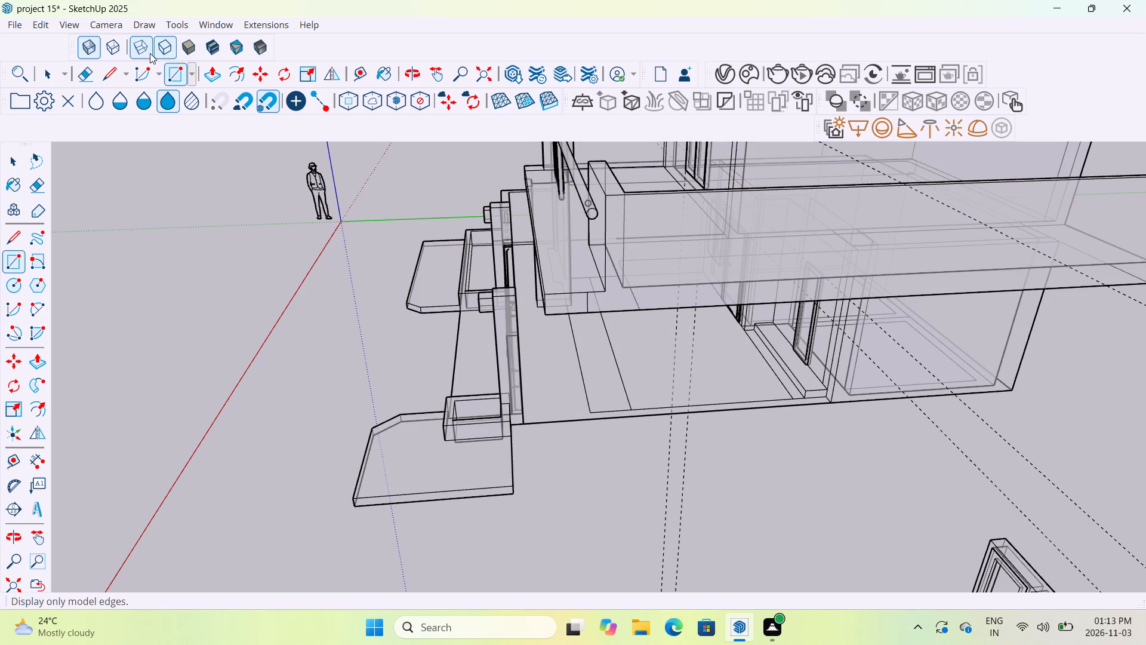
left_click(150, 53)
left_click(116, 48)
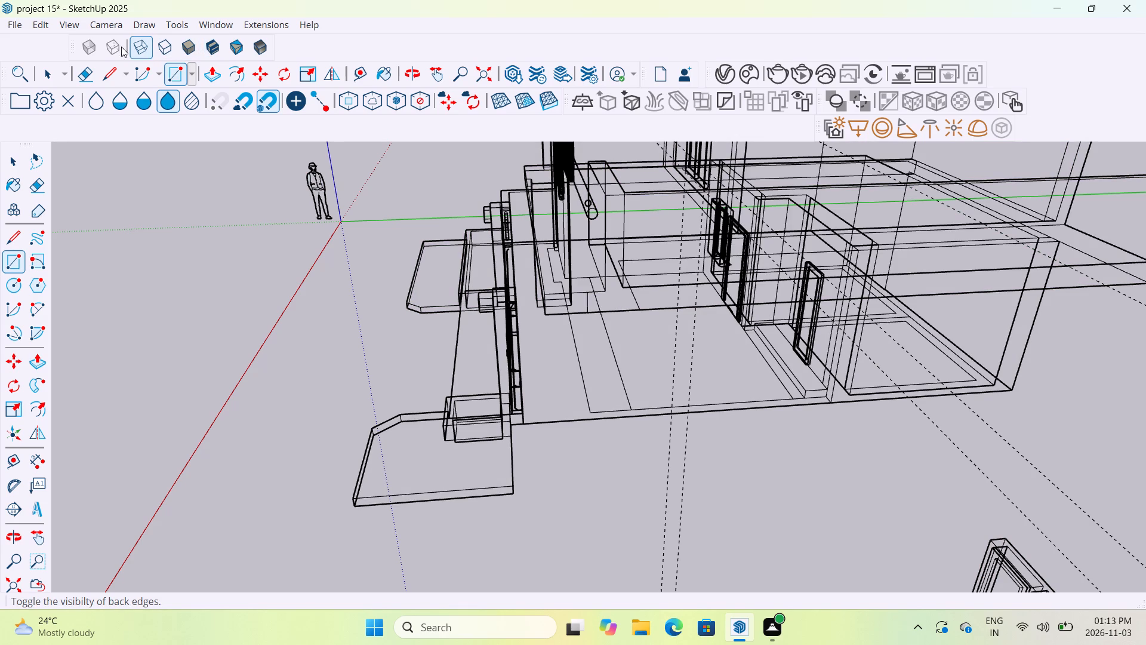
left_click(264, 48)
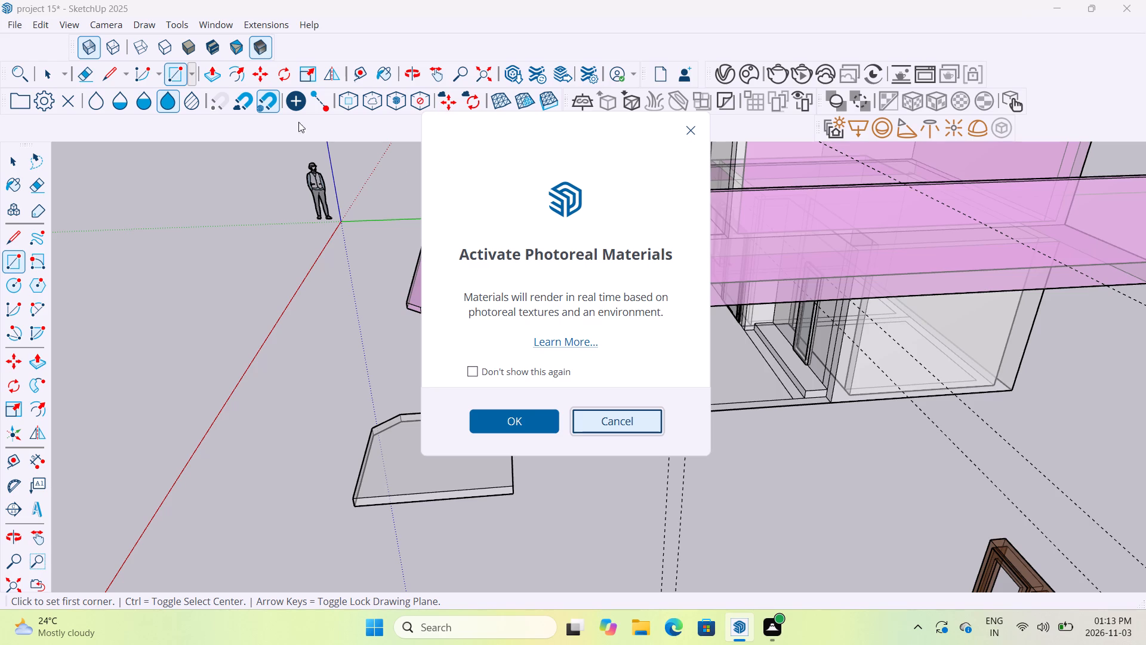
left_click(607, 424)
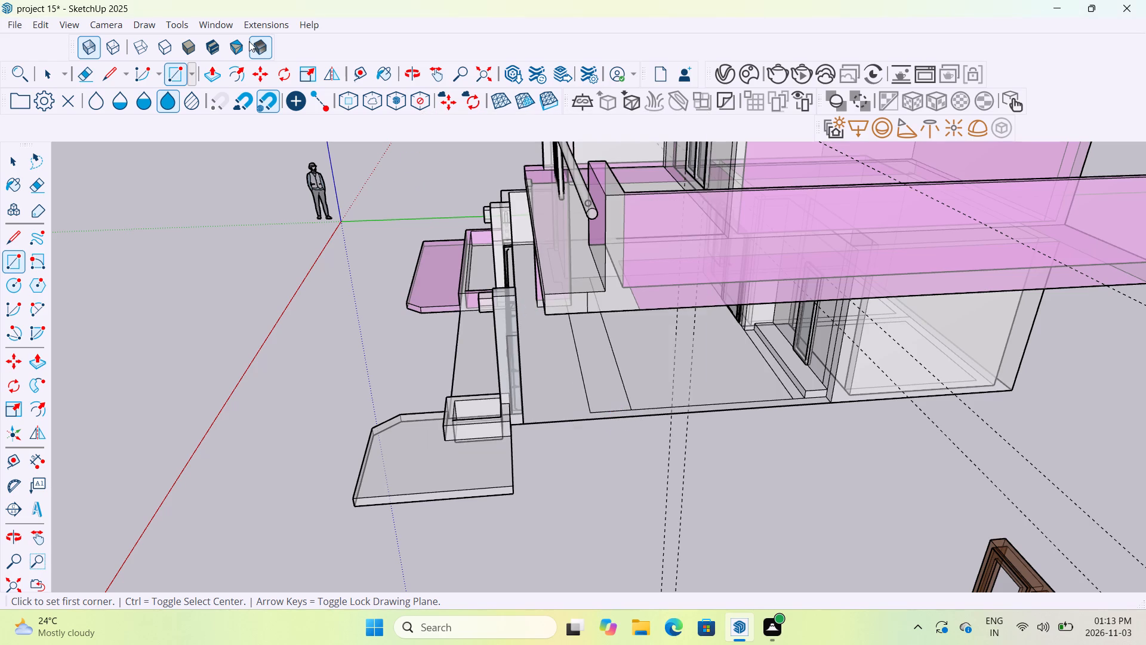
left_click(241, 45)
left_click(195, 50)
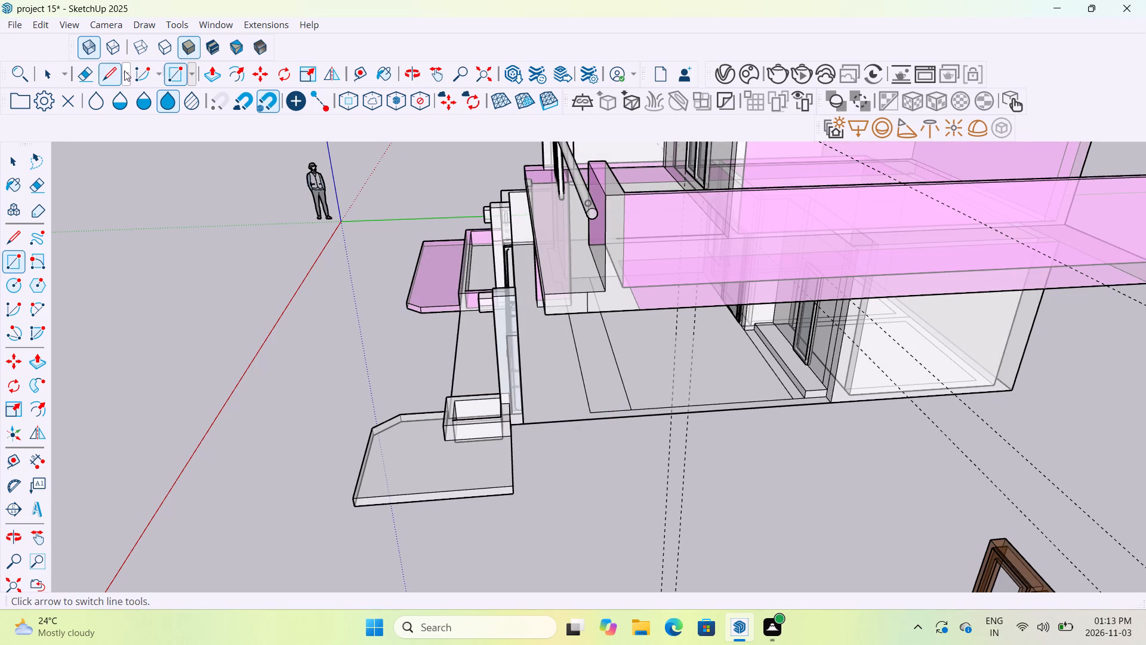
left_click(110, 50)
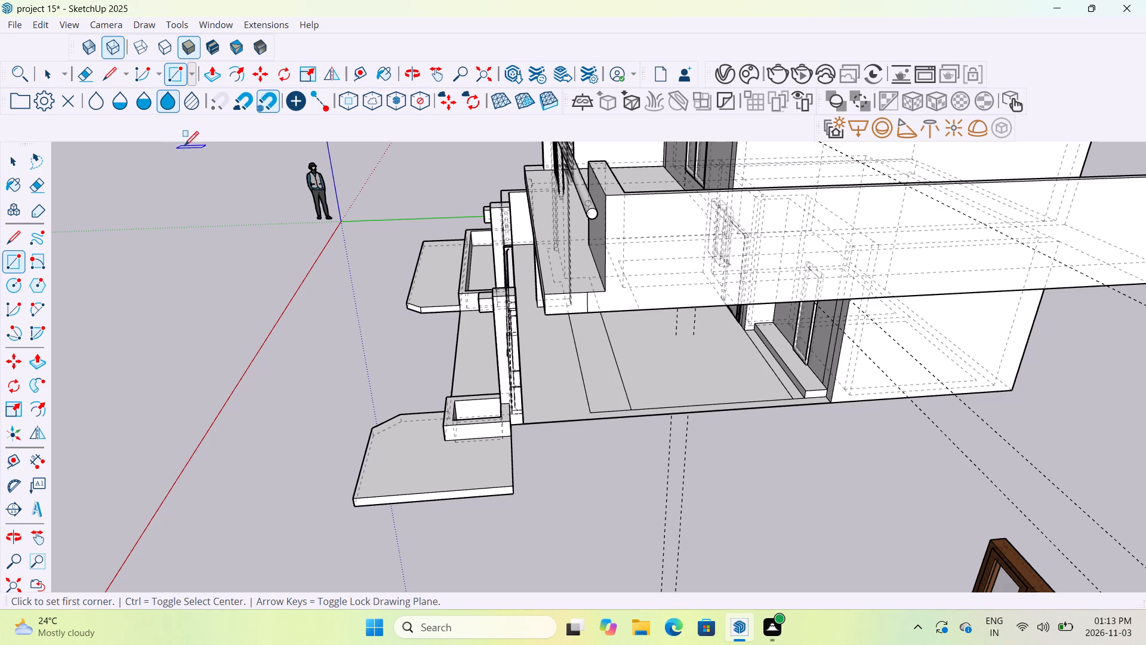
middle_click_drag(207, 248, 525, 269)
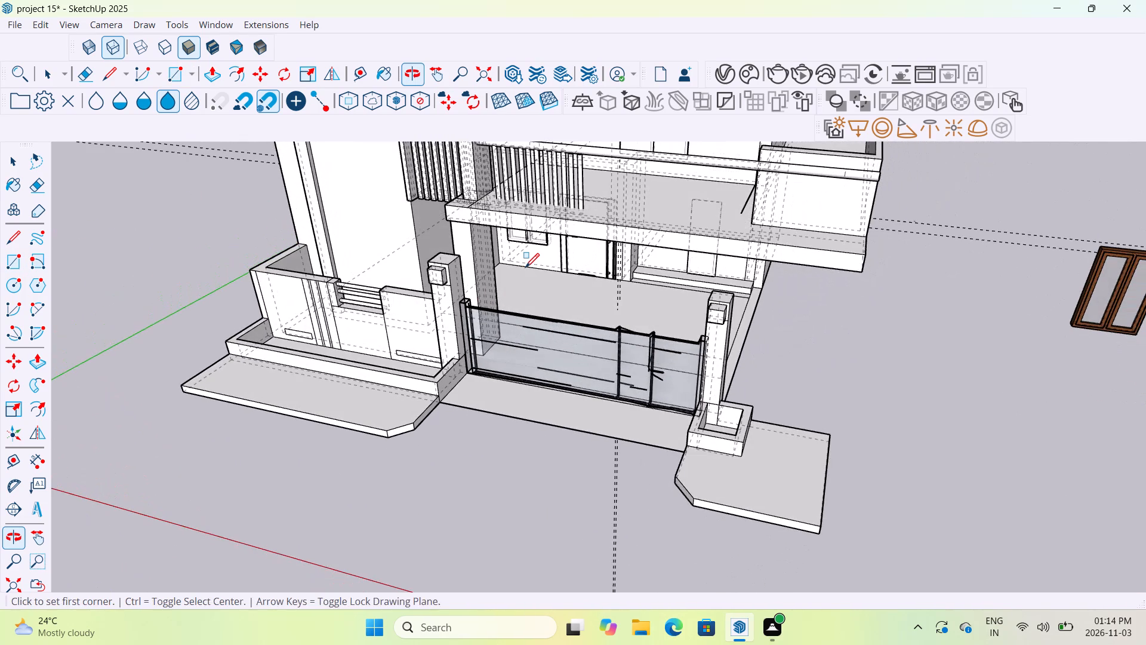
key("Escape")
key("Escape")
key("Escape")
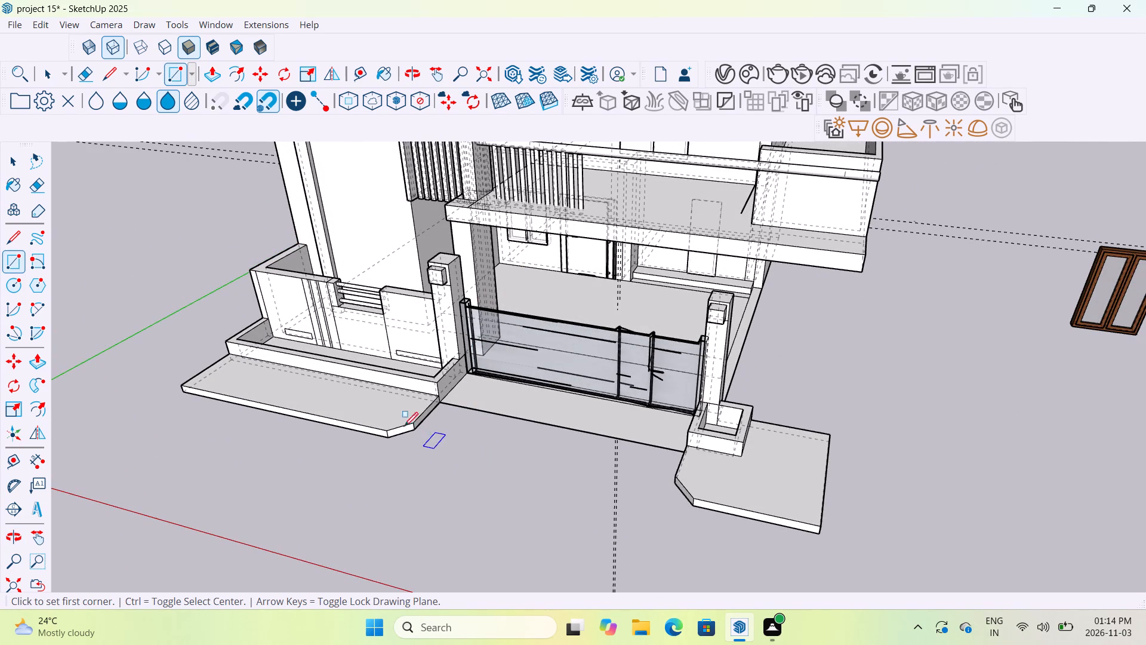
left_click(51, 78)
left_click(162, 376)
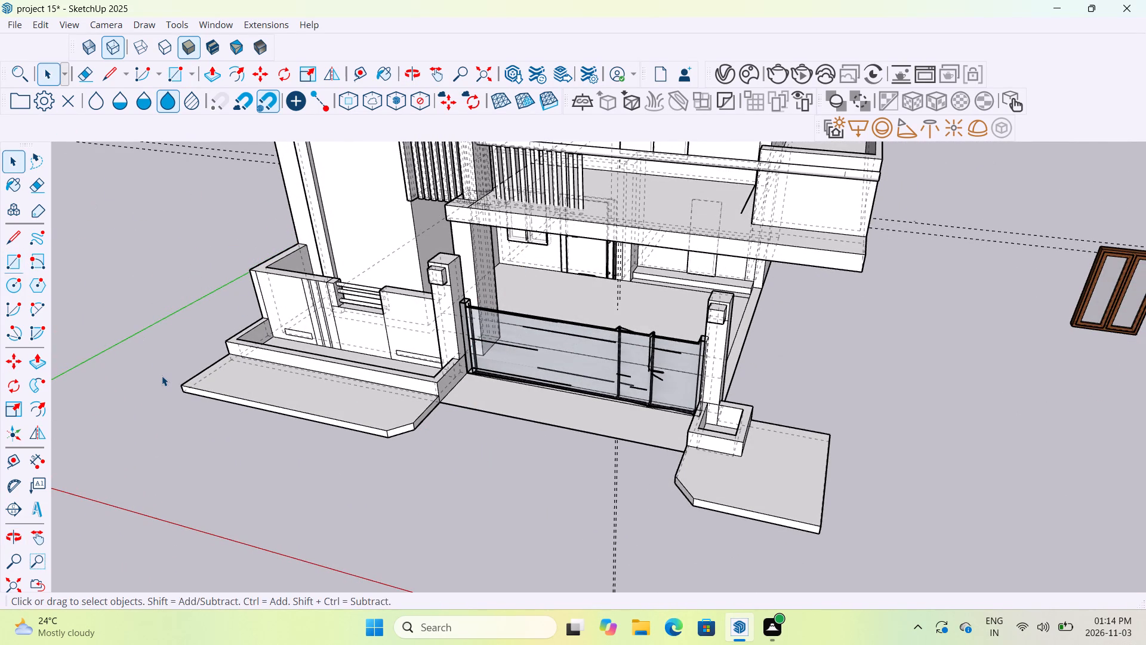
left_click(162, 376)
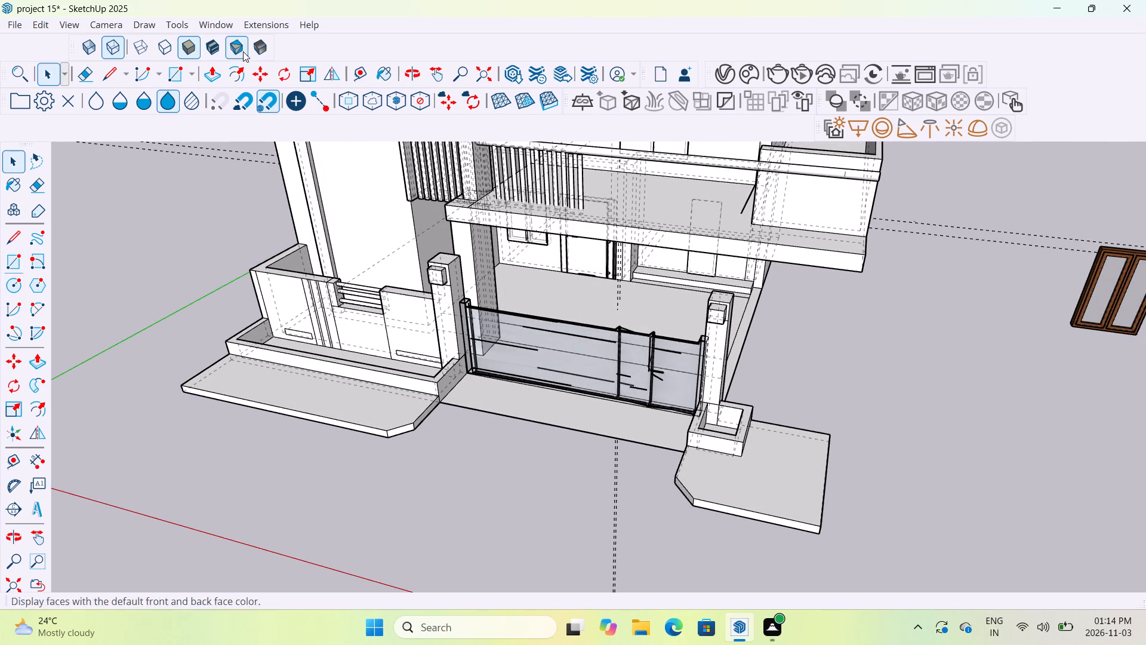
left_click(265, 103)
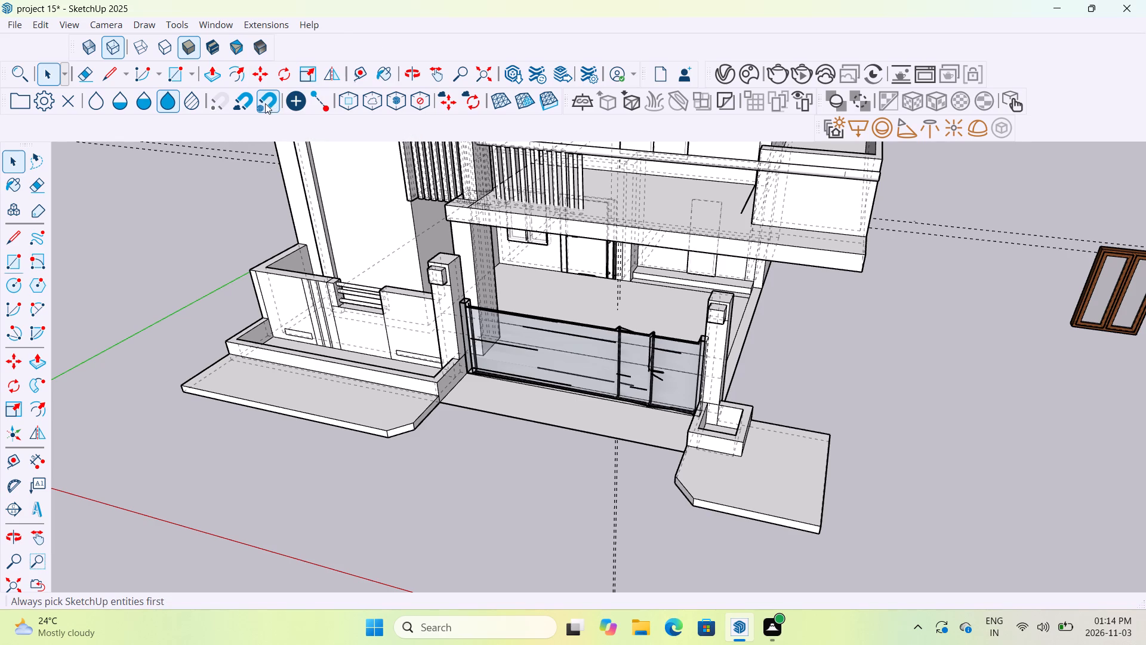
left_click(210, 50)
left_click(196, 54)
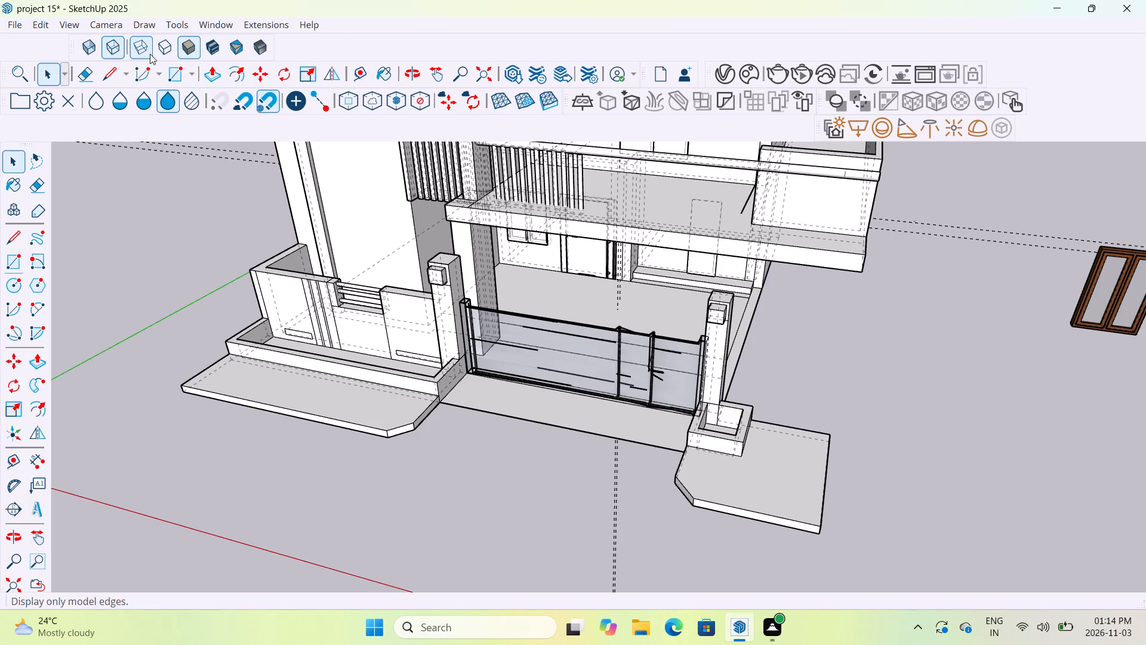
Switch the display to Wireframe and examine the gate, pillars and porch from the front of the house.
left_click(150, 54)
left_click(111, 54)
left_click(87, 52)
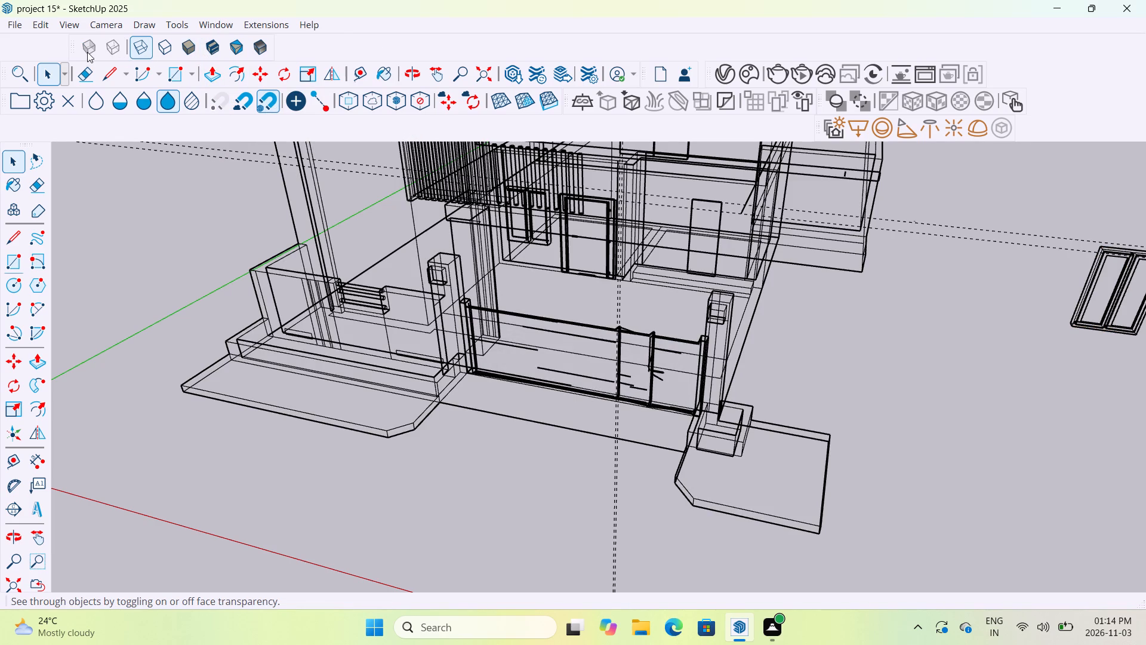
left_click(95, 47)
triple_click(106, 44)
left_click(109, 44)
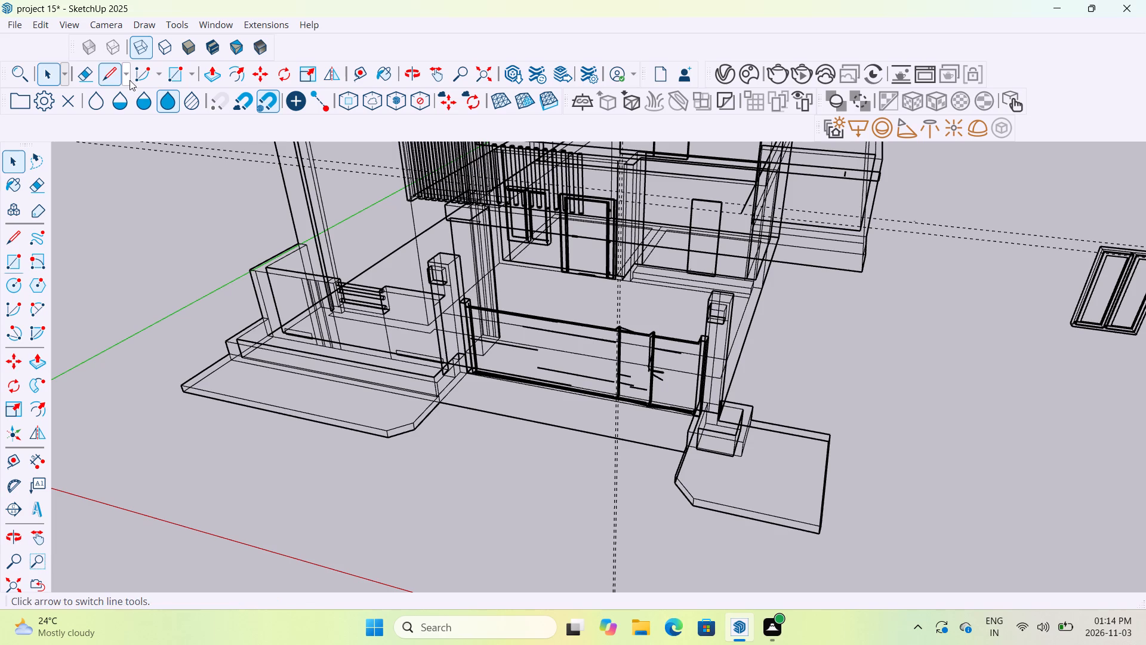
left_click(165, 182)
middle_click_drag(568, 526, 641, 406)
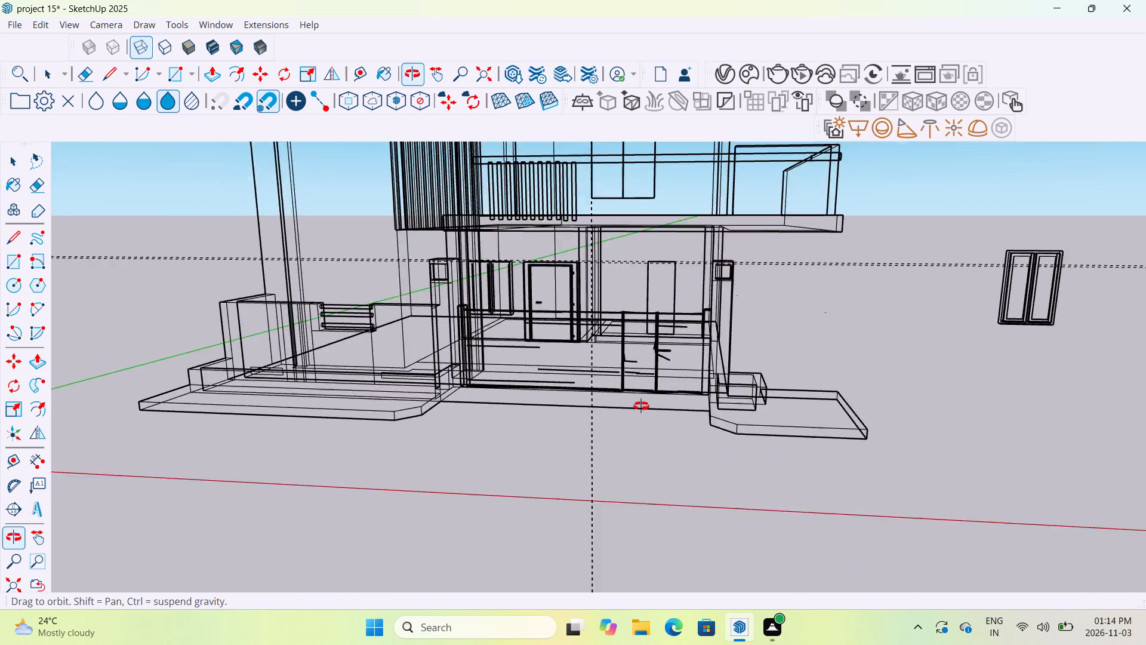
middle_click_drag(641, 406, 692, 455)
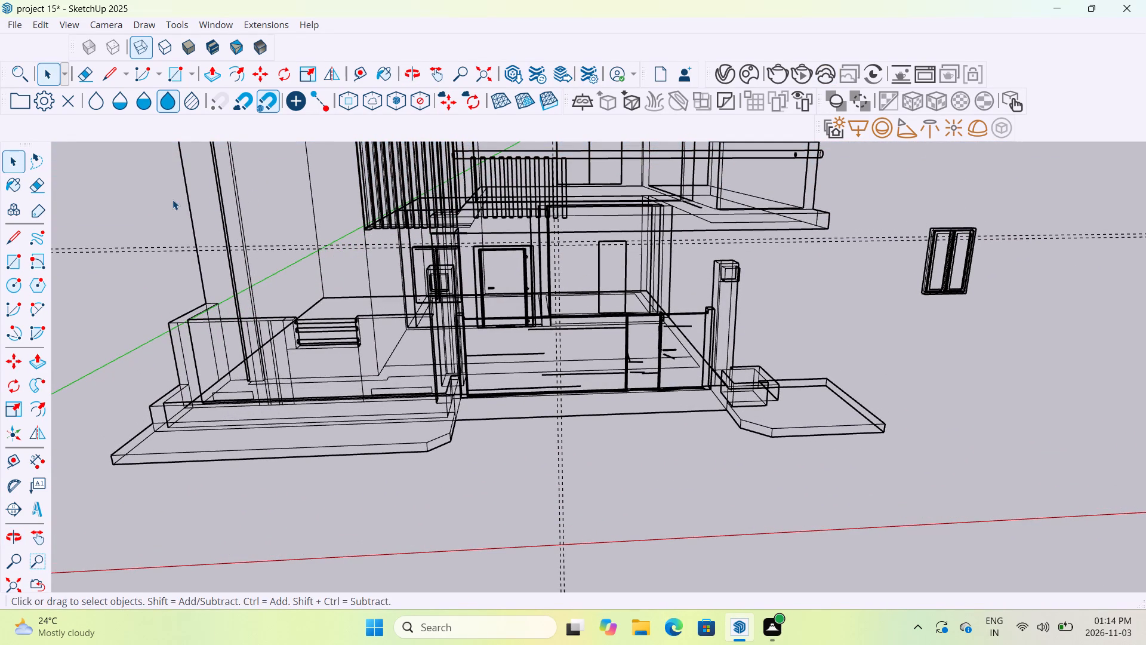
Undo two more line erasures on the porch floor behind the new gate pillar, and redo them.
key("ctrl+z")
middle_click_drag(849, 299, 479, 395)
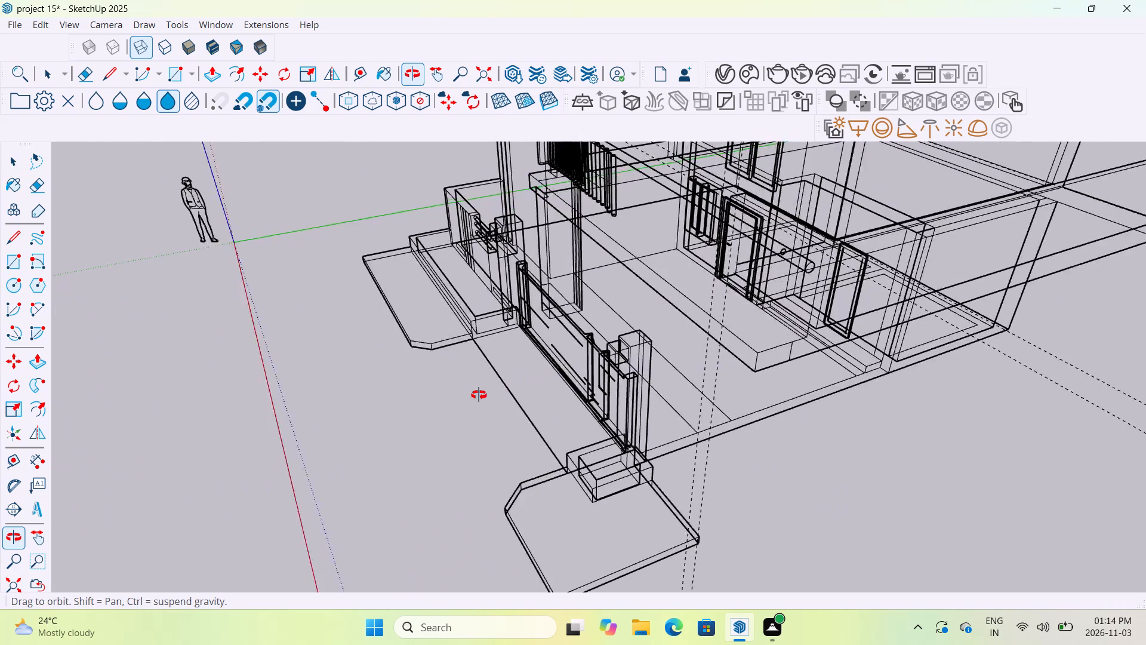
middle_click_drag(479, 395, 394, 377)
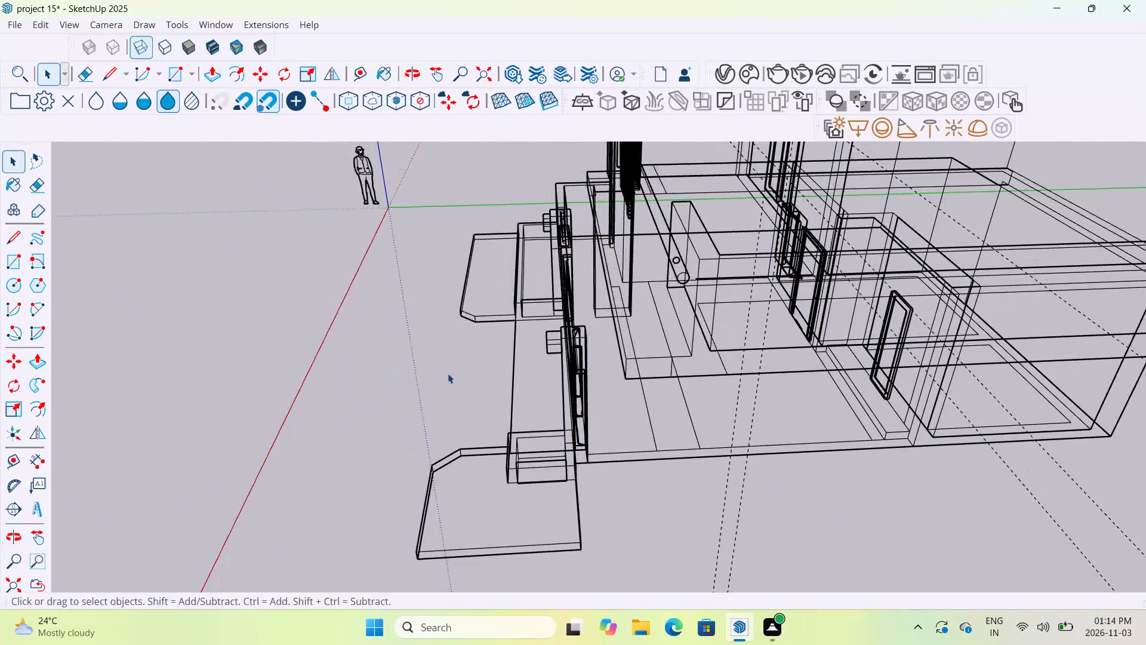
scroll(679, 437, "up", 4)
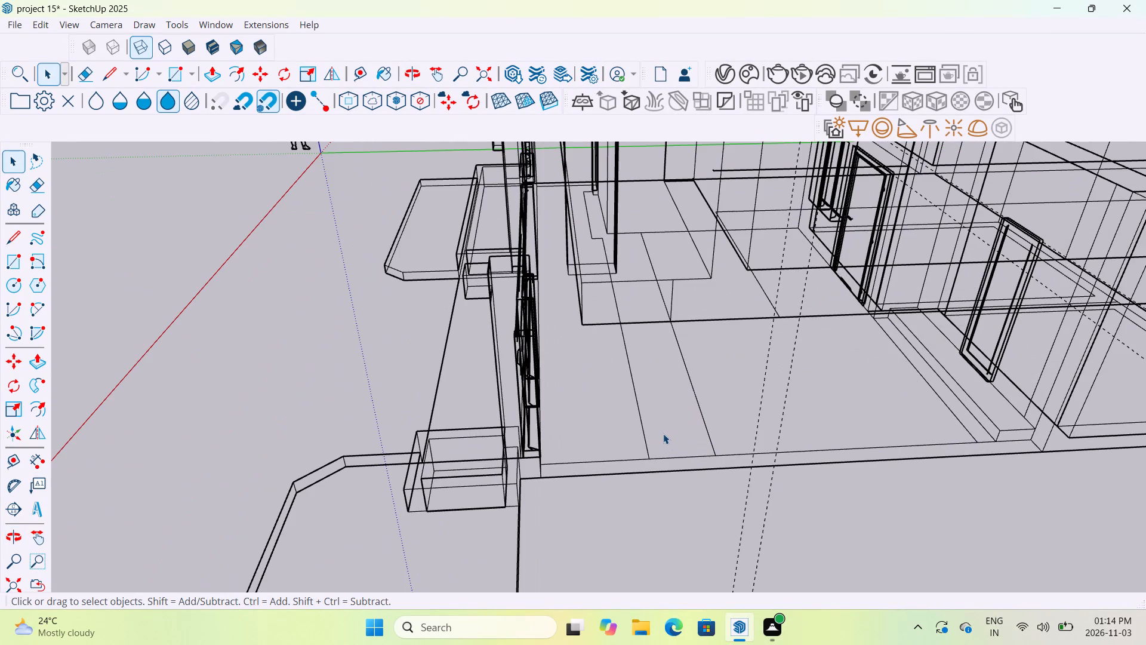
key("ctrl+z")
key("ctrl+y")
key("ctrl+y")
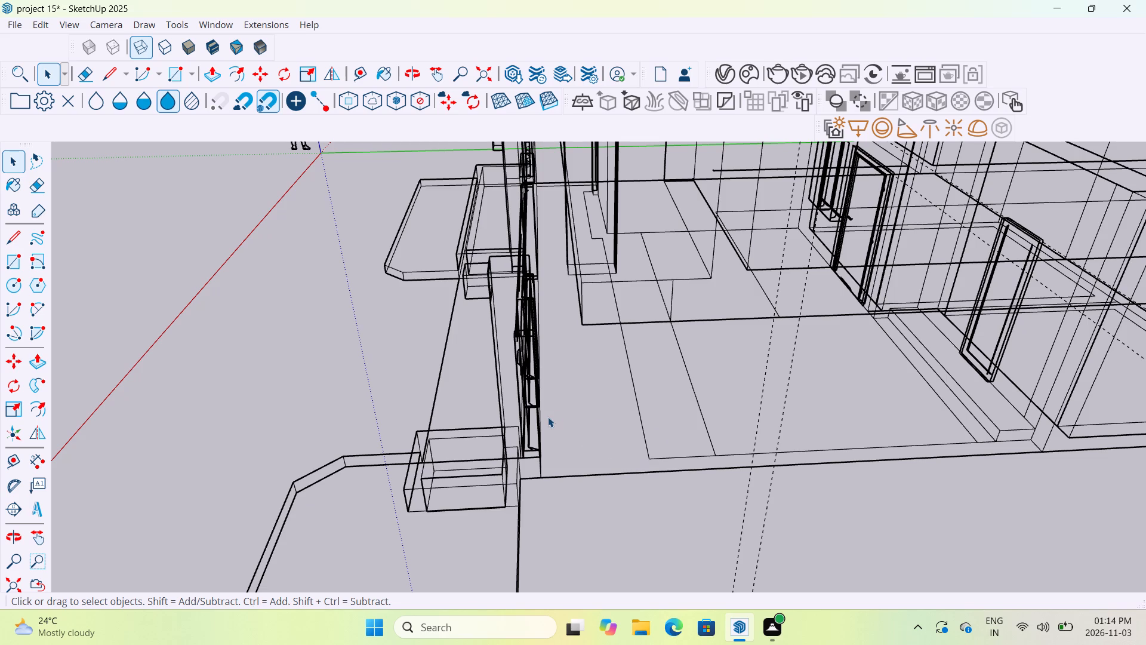
Switch the display to photoreal materials for a front view of the house, setting the activation notice to "Don't show this again".
middle_click_drag(323, 358, 359, 379)
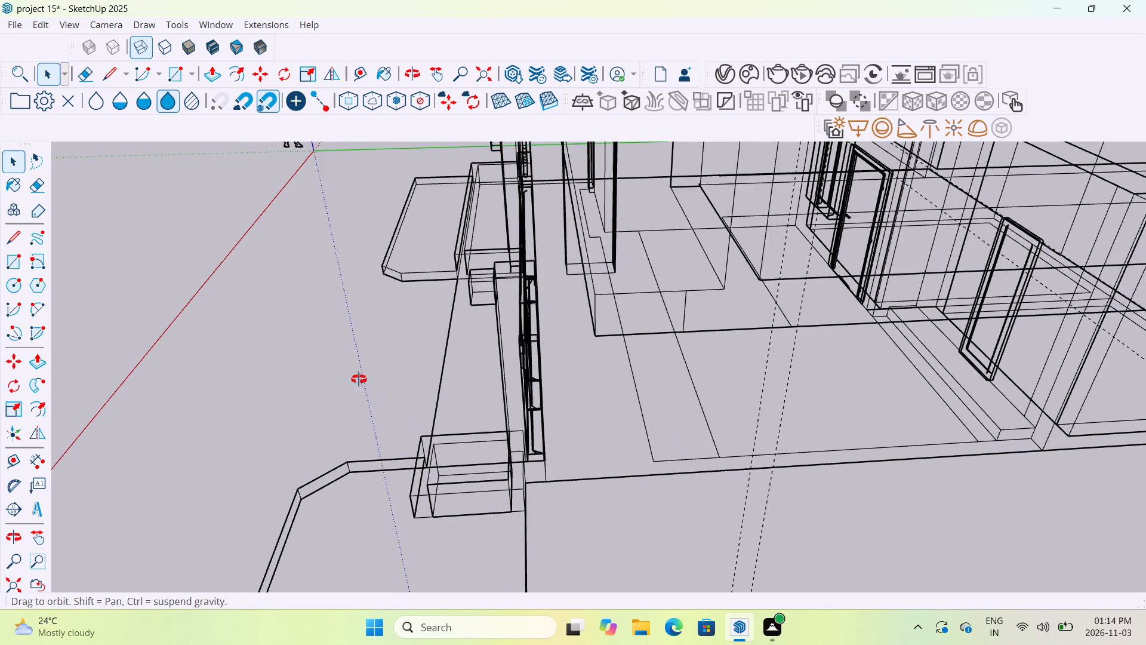
middle_click_drag(359, 379, 572, 394)
scroll(572, 394, "down", 6)
middle_click_drag(365, 385, 541, 408)
scroll(541, 408, "down", 3)
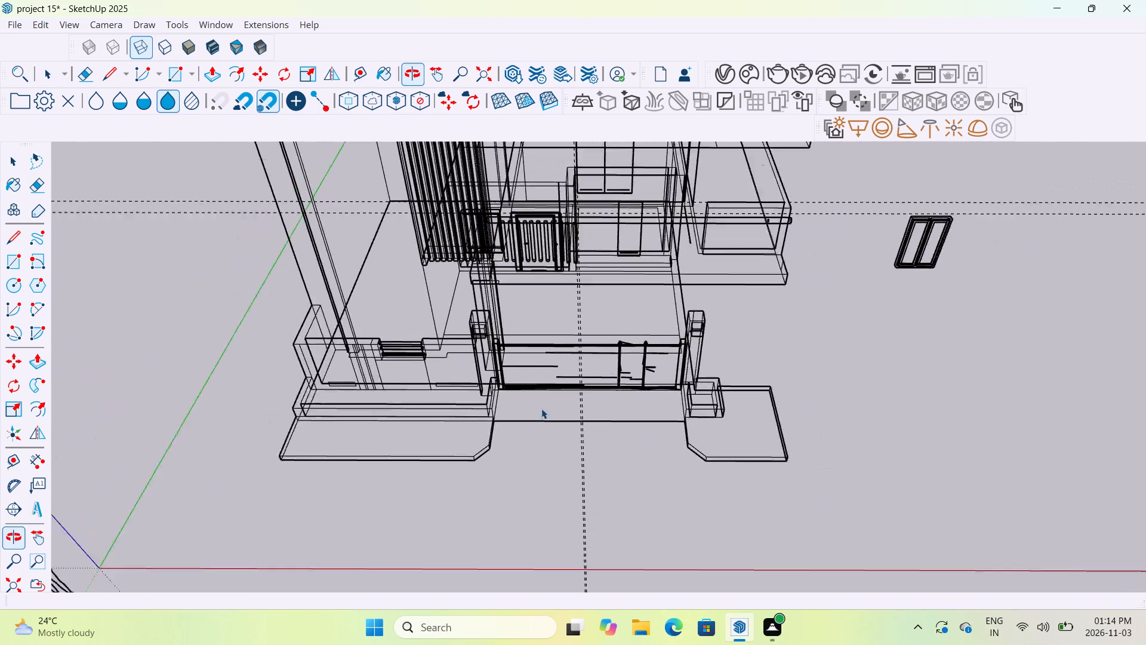
scroll(541, 408, "down", 2)
scroll(294, 77, "up", 2)
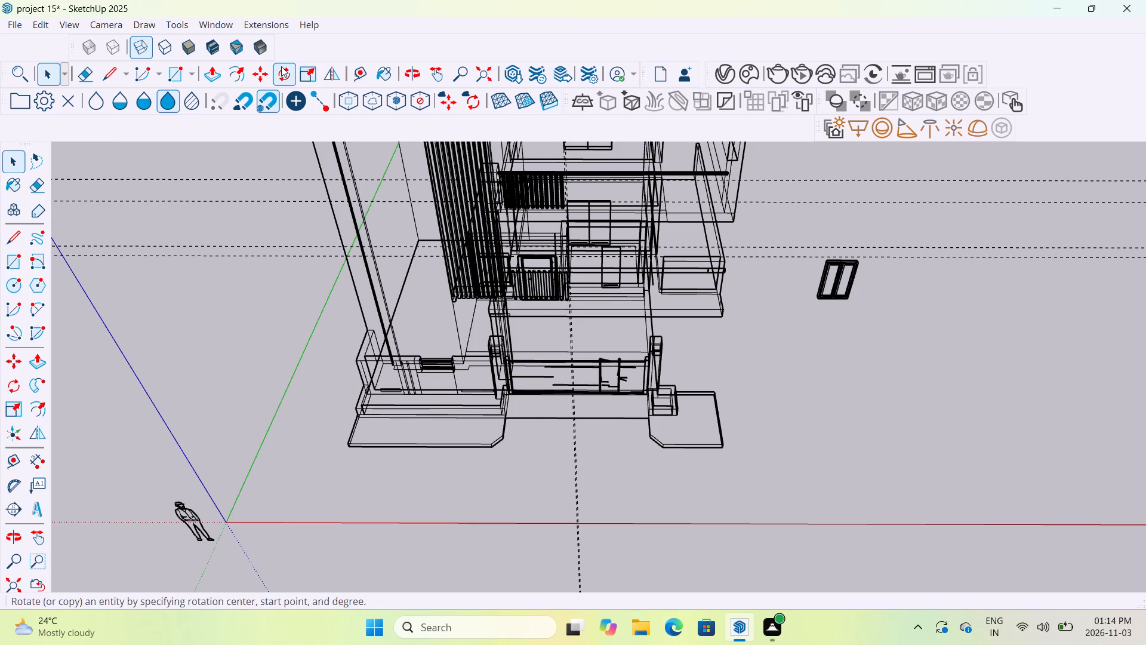
scroll(281, 66, "up", 2)
left_click(266, 48)
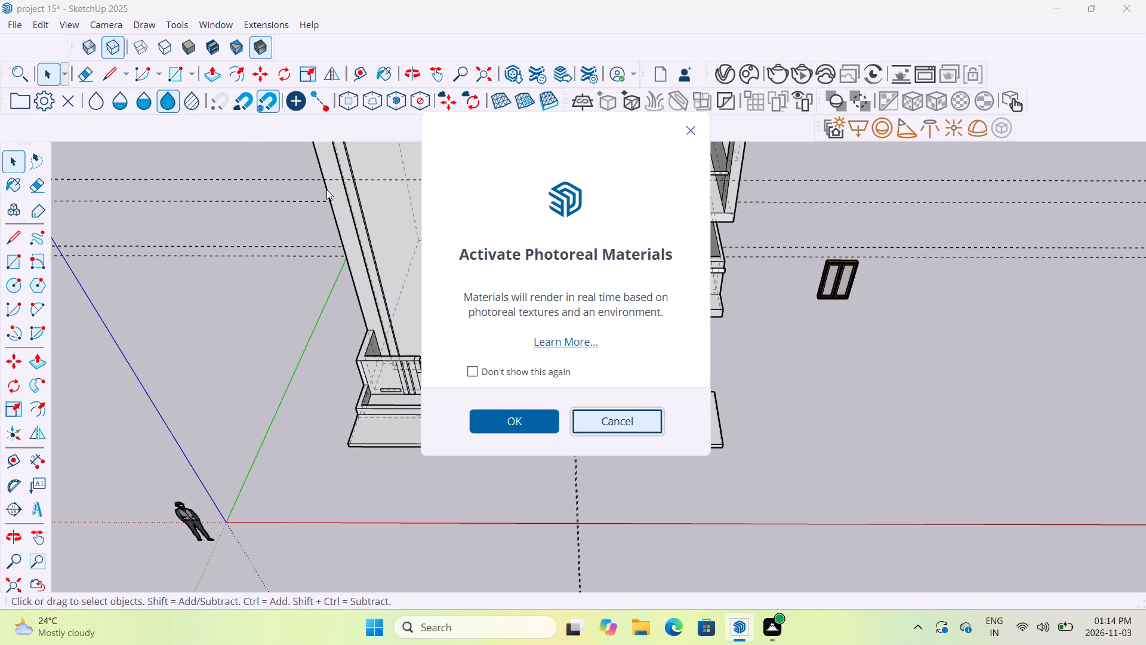
left_click(517, 370)
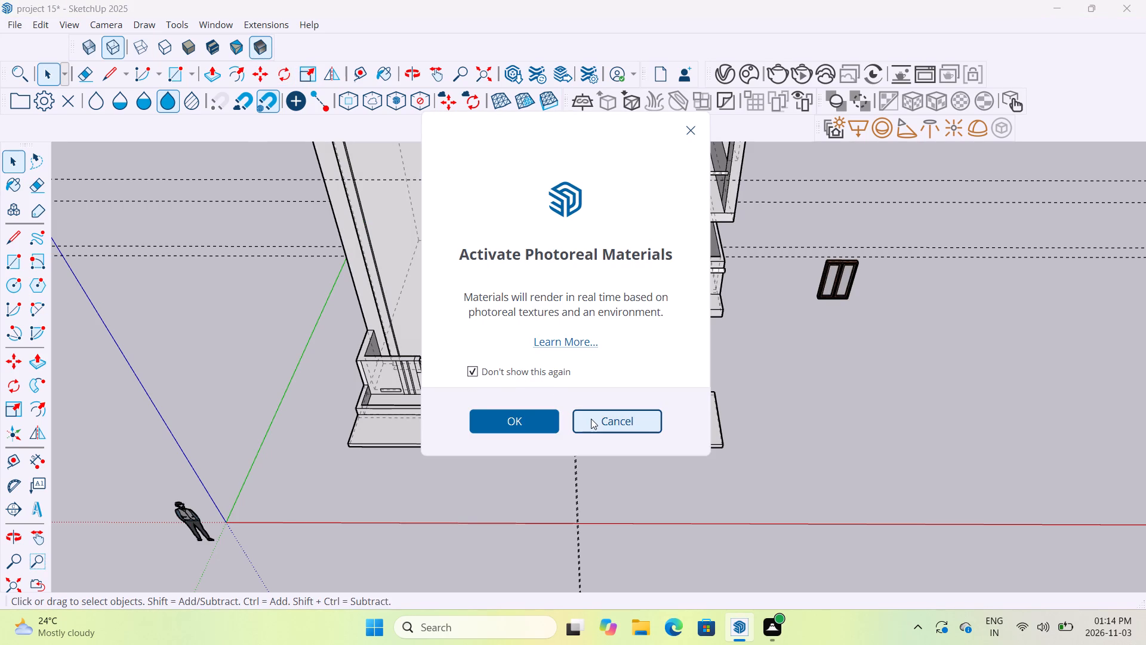
left_click(591, 419)
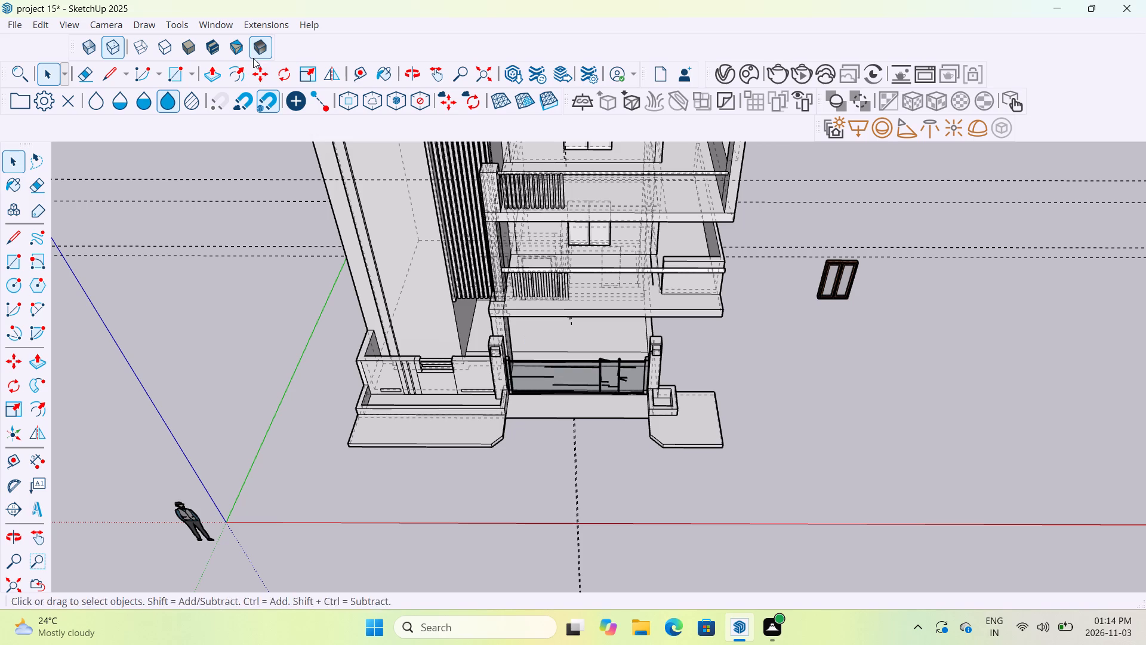
left_click(253, 49)
Erase the long dashed construction guides crossing behind and in front of the house.
middle_click_drag(577, 471, 597, 345)
left_click(560, 463)
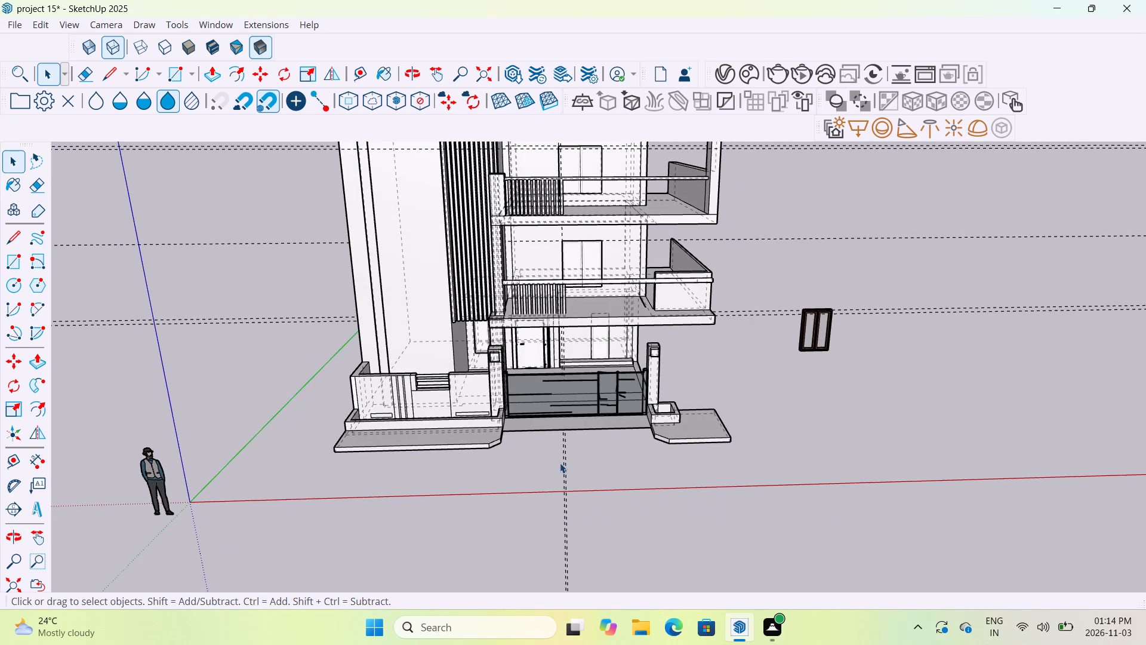
key("Escape")
key("Escape")
middle_click_drag(402, 329, 409, 260)
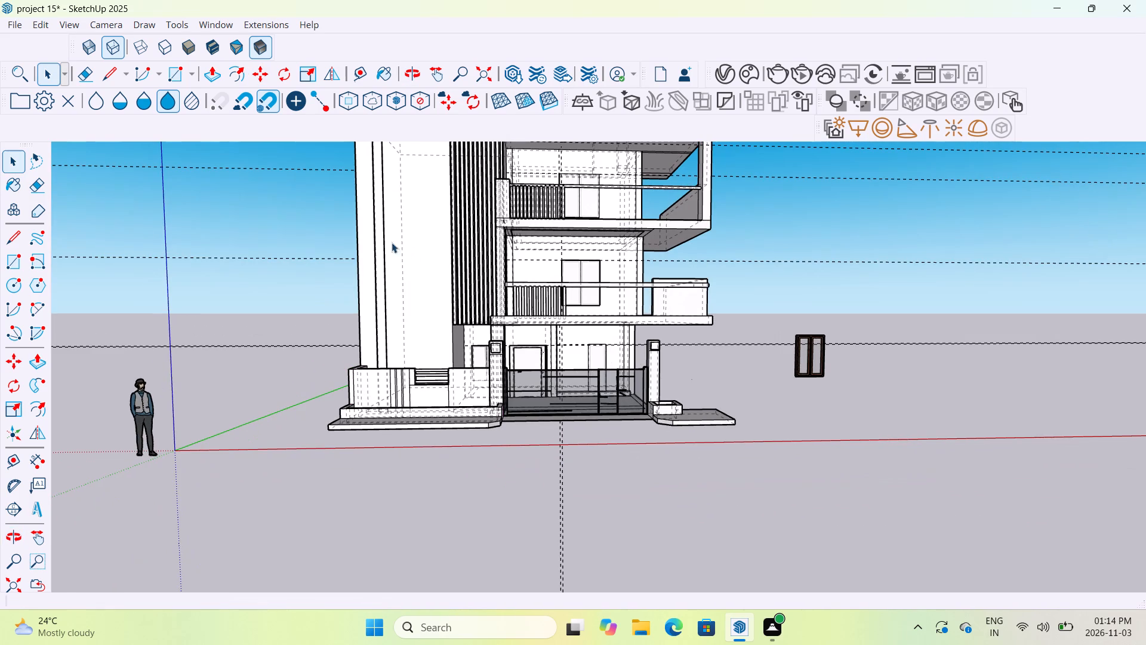
left_click(91, 70)
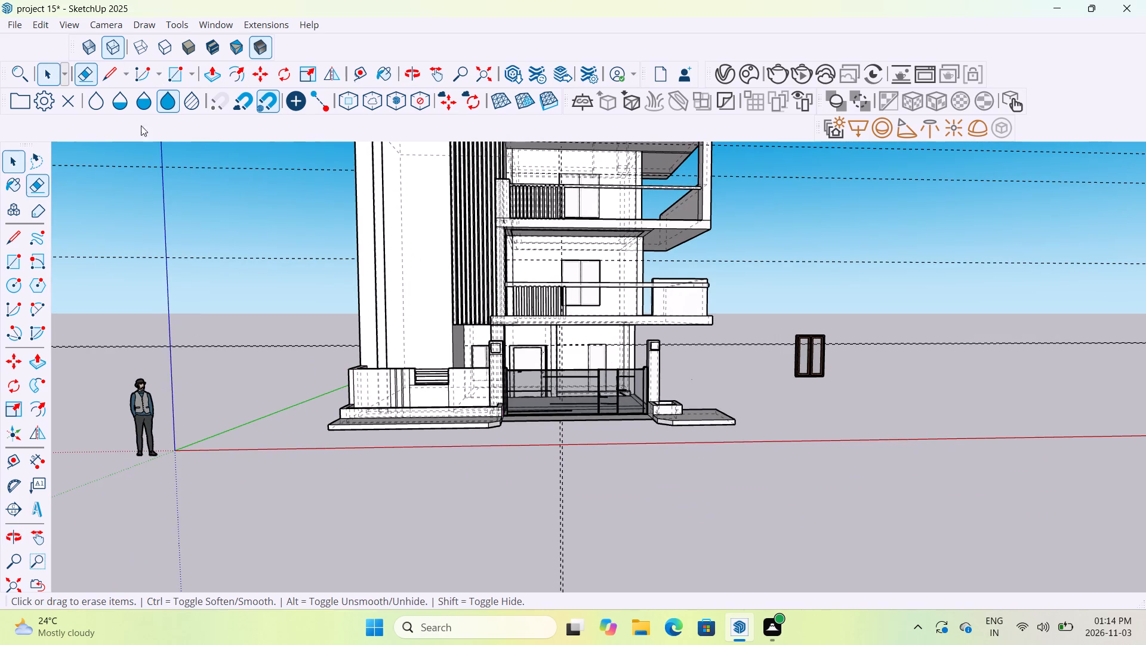
left_click_drag(221, 153, 233, 278)
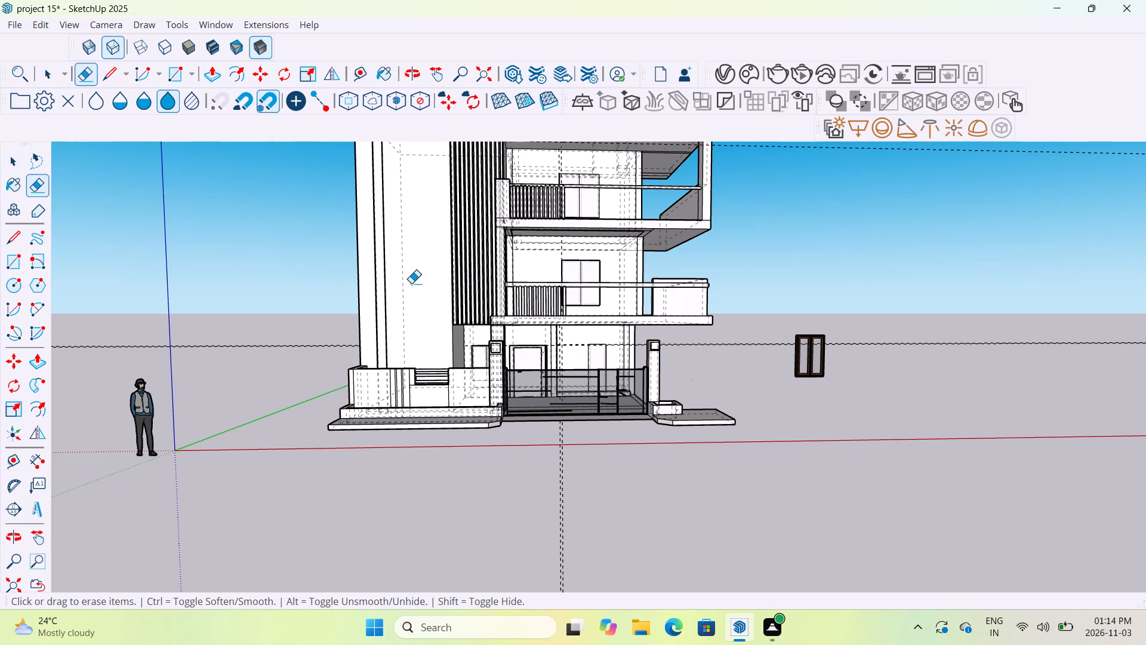
scroll(406, 283, "up", 8)
left_click_drag(390, 283, 405, 281)
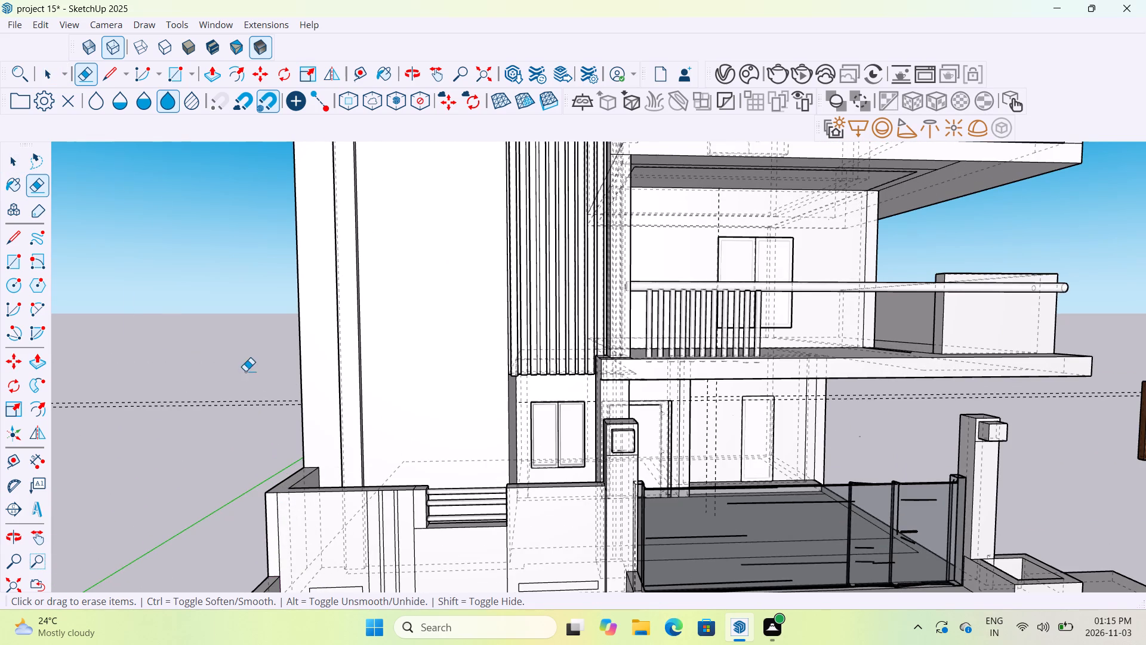
left_click_drag(245, 371, 233, 429)
left_click_drag(231, 385, 208, 418)
left_click_drag(204, 419, 210, 410)
scroll(210, 409, "down", 13)
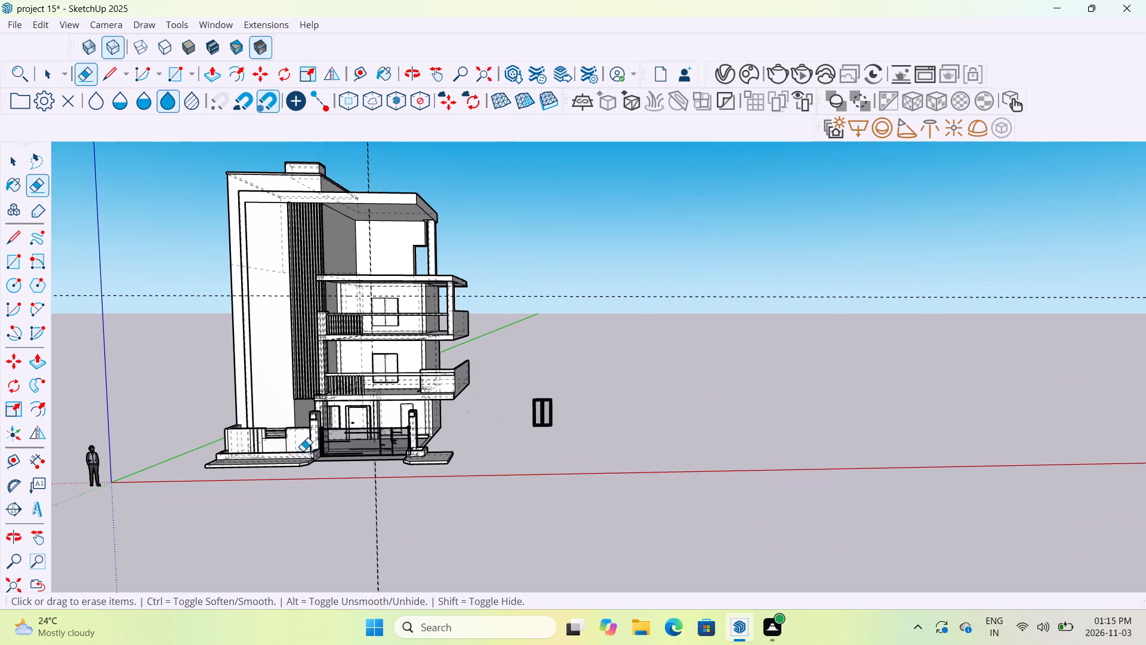
middle_click_drag(303, 451, 301, 519)
scroll(301, 519, "down", 3)
left_click_drag(190, 343, 180, 383)
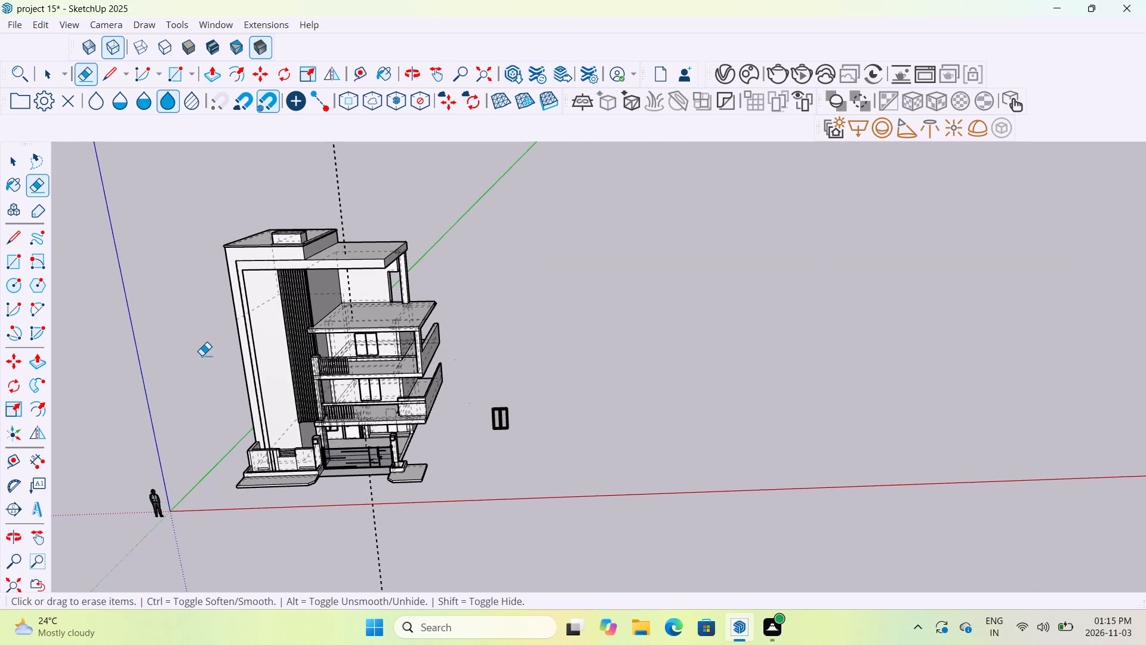
left_click_drag(353, 201, 300, 162)
Examine the side balcony, the porch entrance step and the outer corner of the porch floor.
scroll(390, 419, "up", 3)
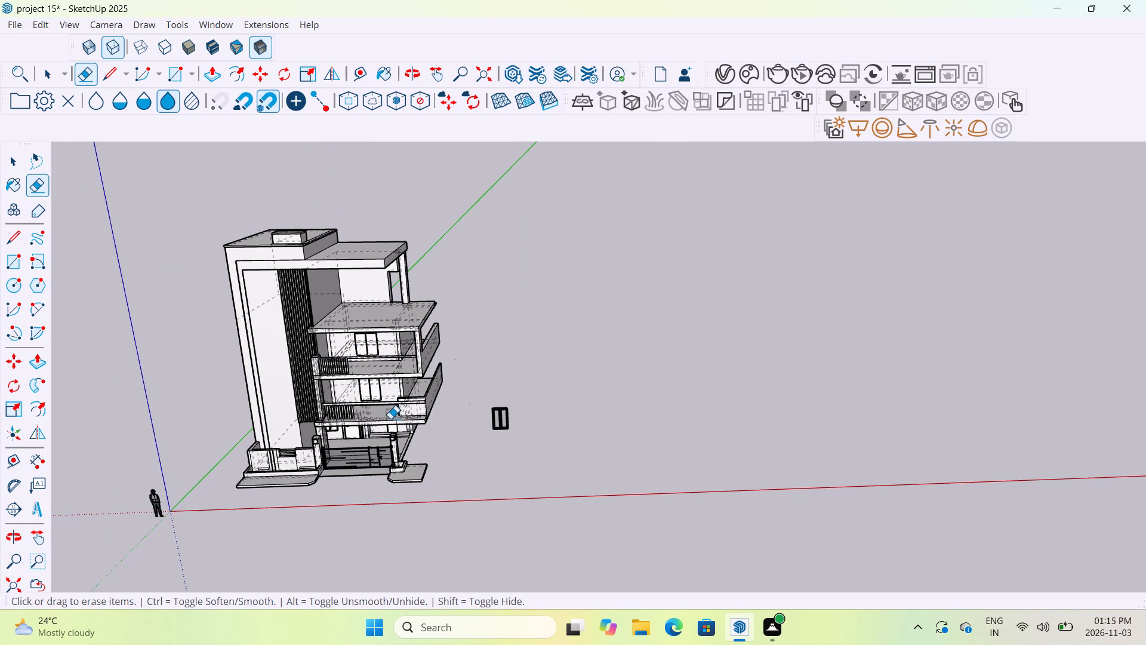
scroll(390, 419, "up", 10)
middle_click_drag(425, 341, 426, 405)
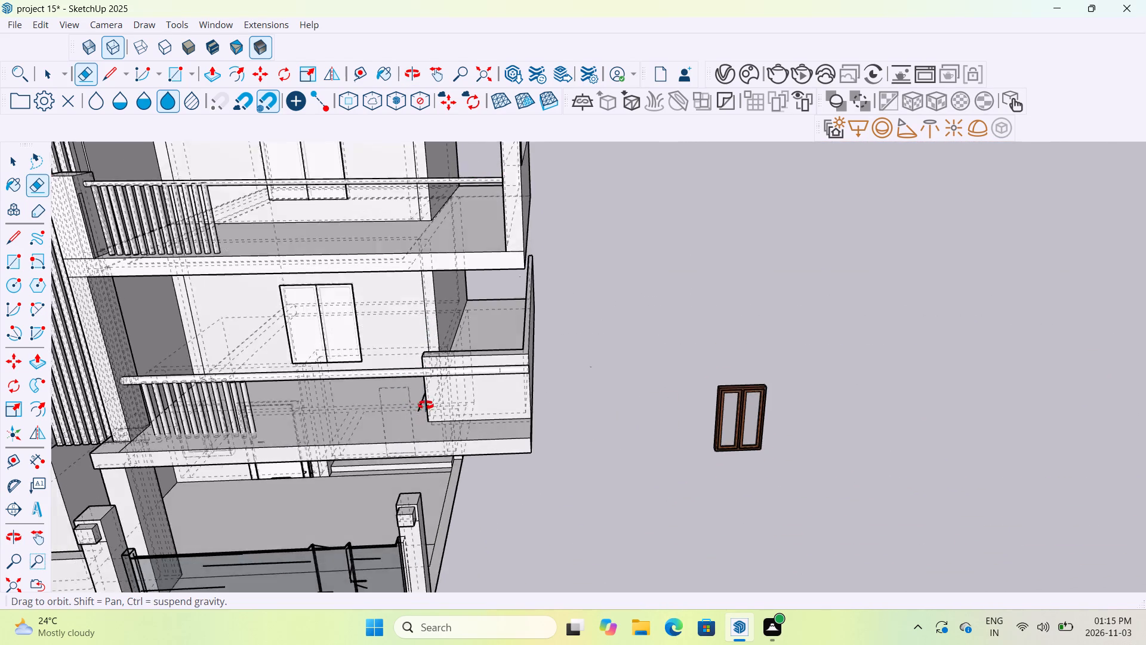
middle_click_drag(426, 405, 424, 438)
middle_click_drag(552, 416, 384, 414)
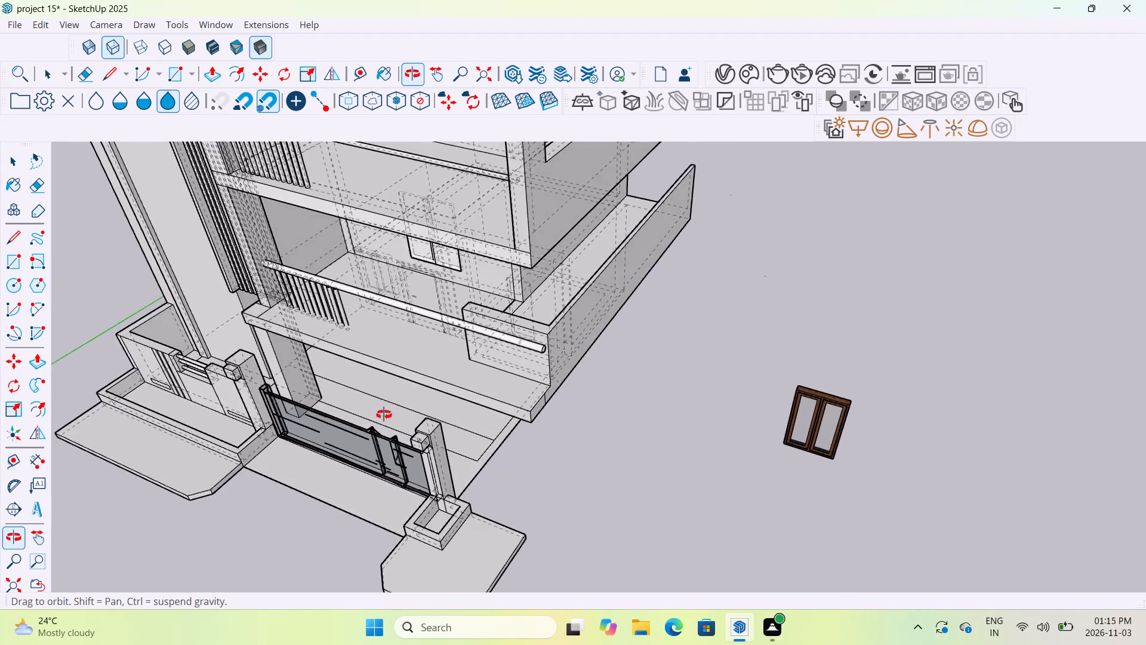
middle_click_drag(384, 414, 371, 406)
scroll(599, 373, "up", 15)
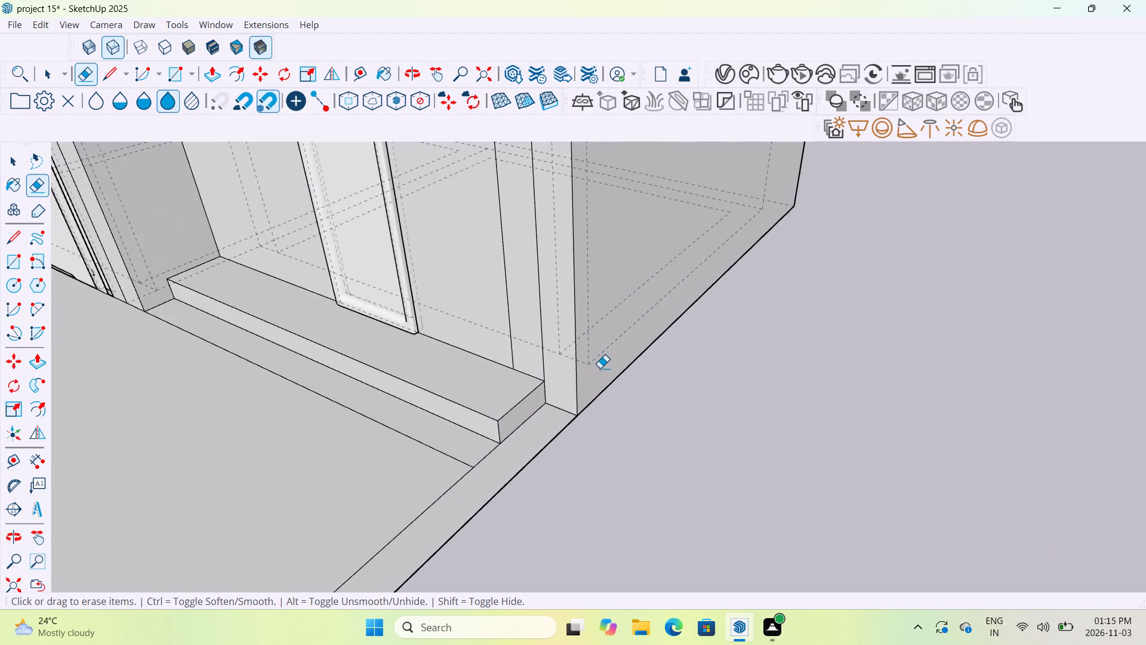
scroll(600, 366, "up", 5)
scroll(592, 342, "down", 20)
scroll(592, 342, "down", 9)
scroll(592, 341, "up", 1)
scroll(595, 342, "down", 8)
middle_click_drag(577, 414, 758, 298)
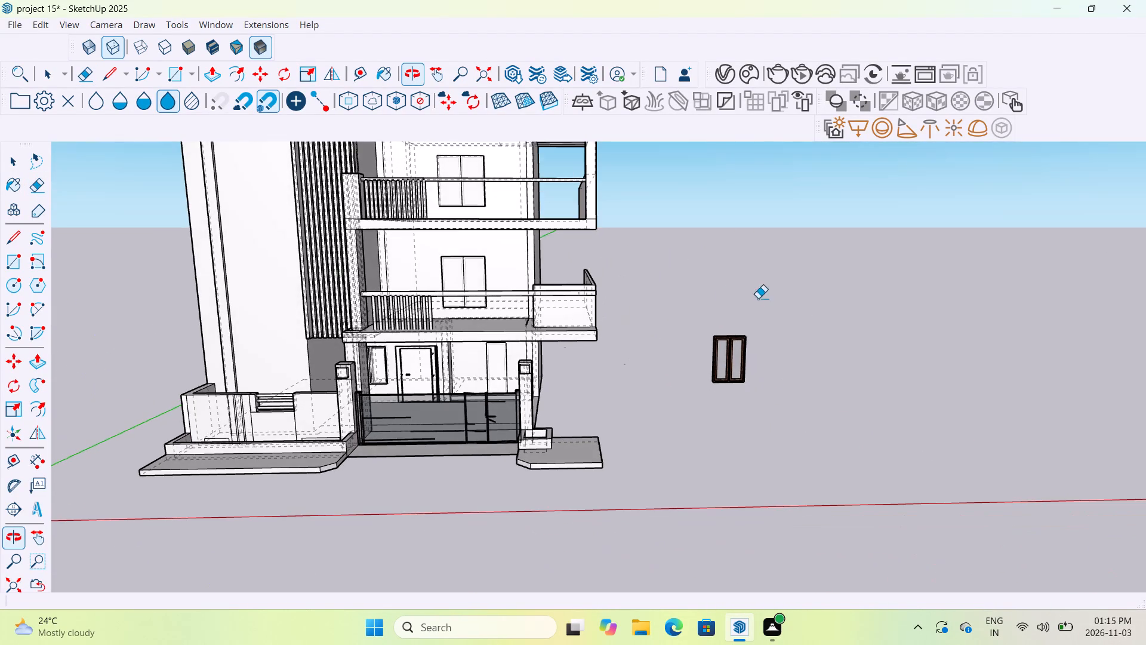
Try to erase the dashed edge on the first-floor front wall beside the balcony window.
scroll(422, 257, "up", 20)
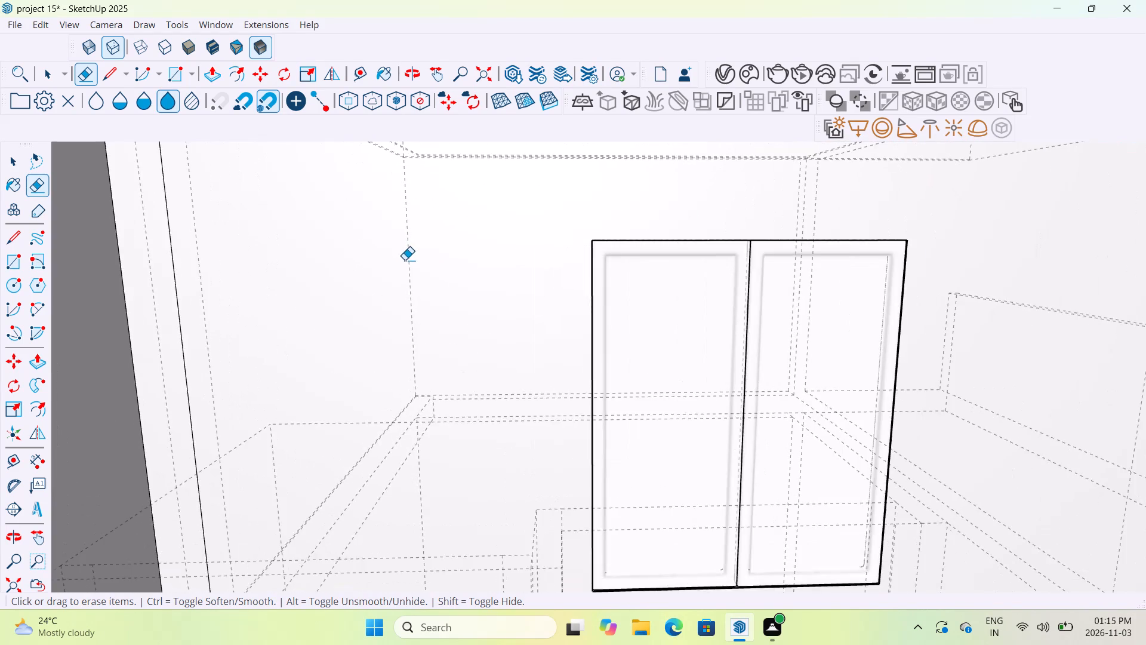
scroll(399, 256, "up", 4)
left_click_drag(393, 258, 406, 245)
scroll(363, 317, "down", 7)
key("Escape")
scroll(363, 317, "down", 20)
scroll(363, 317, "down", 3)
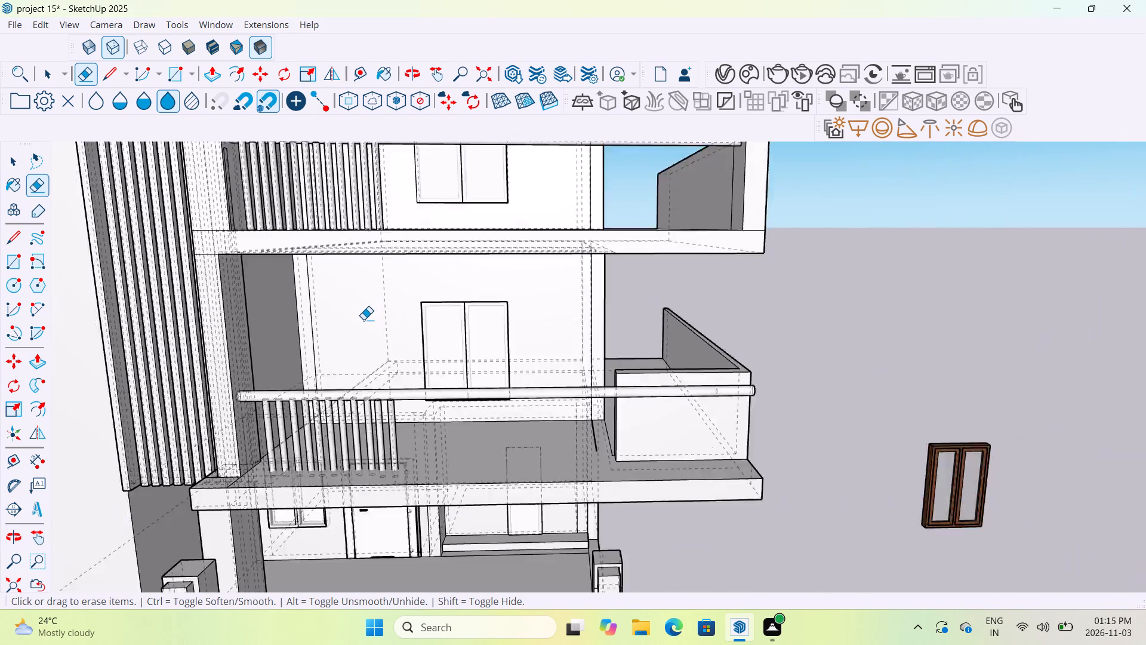
Compare the Monochrome and Shaded with Textures displays on the front view, and set the display to Shaded.
scroll(363, 320, "down", 13)
middle_click_drag(403, 379, 475, 354)
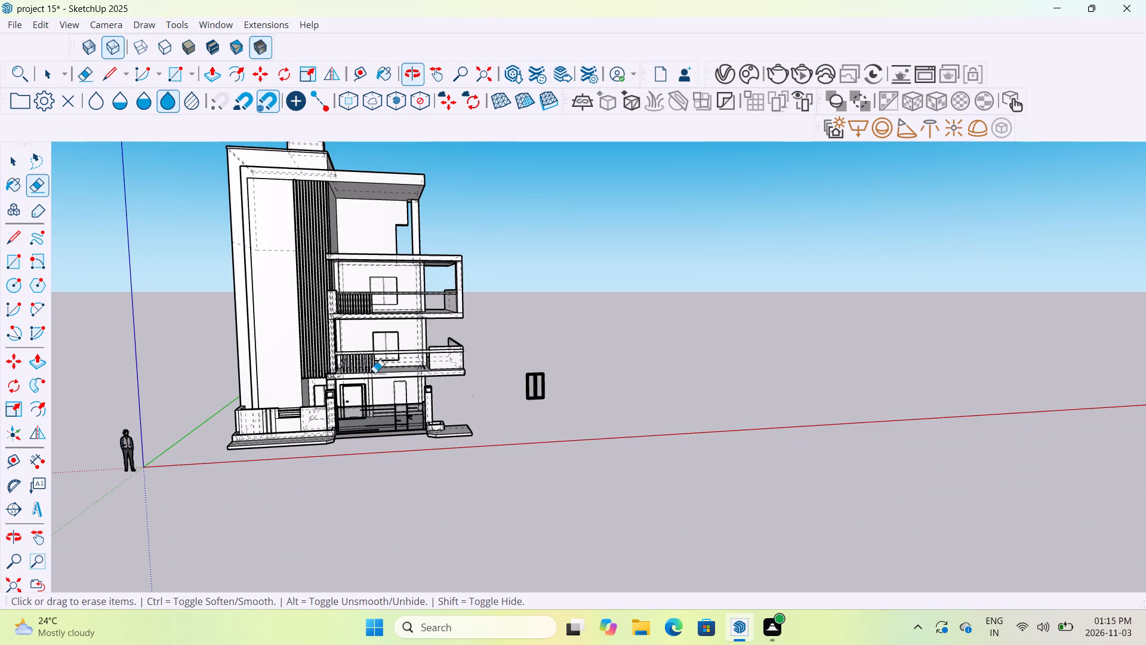
scroll(360, 371, "up", 7)
scroll(452, 449, "up", 1)
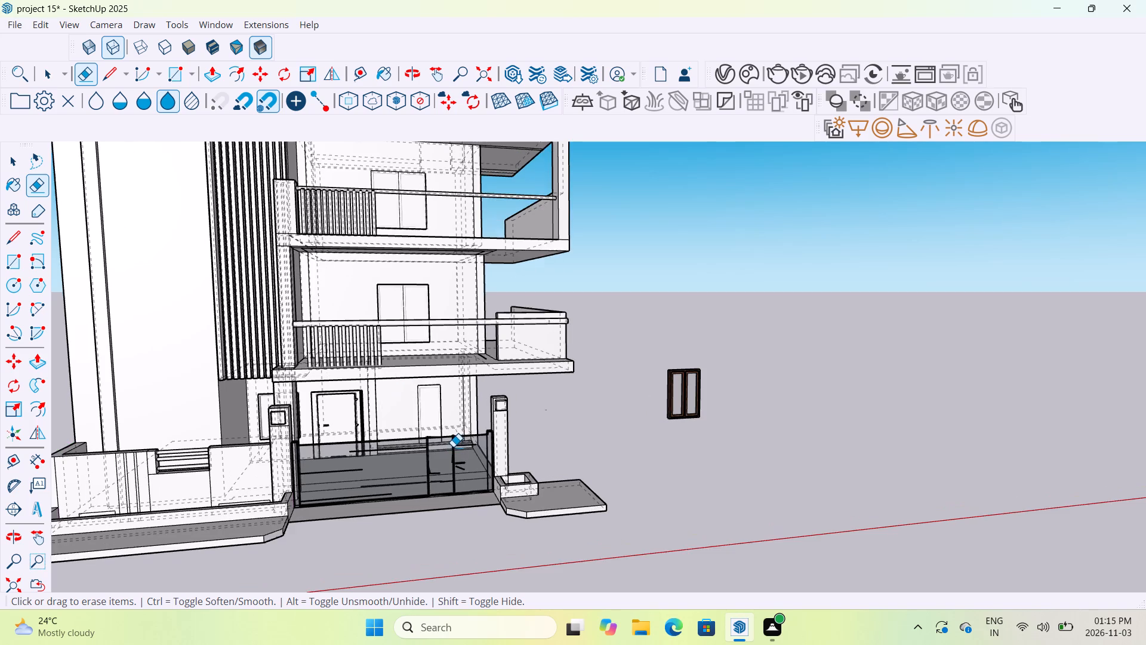
scroll(453, 446, "up", 1)
left_click(265, 48)
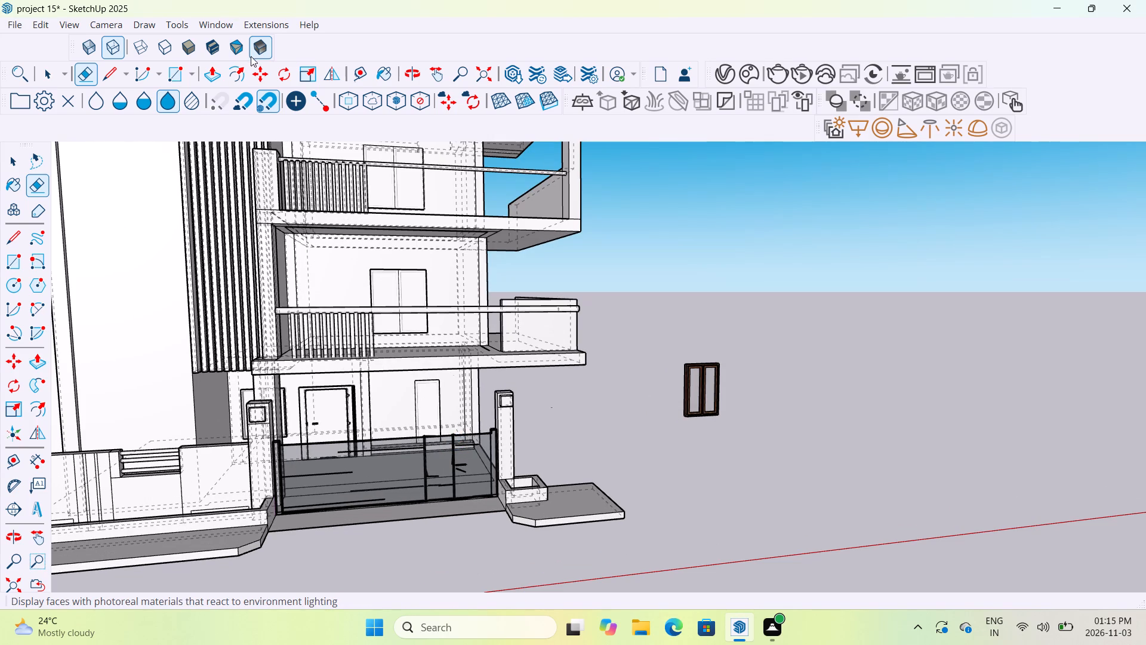
left_click(241, 53)
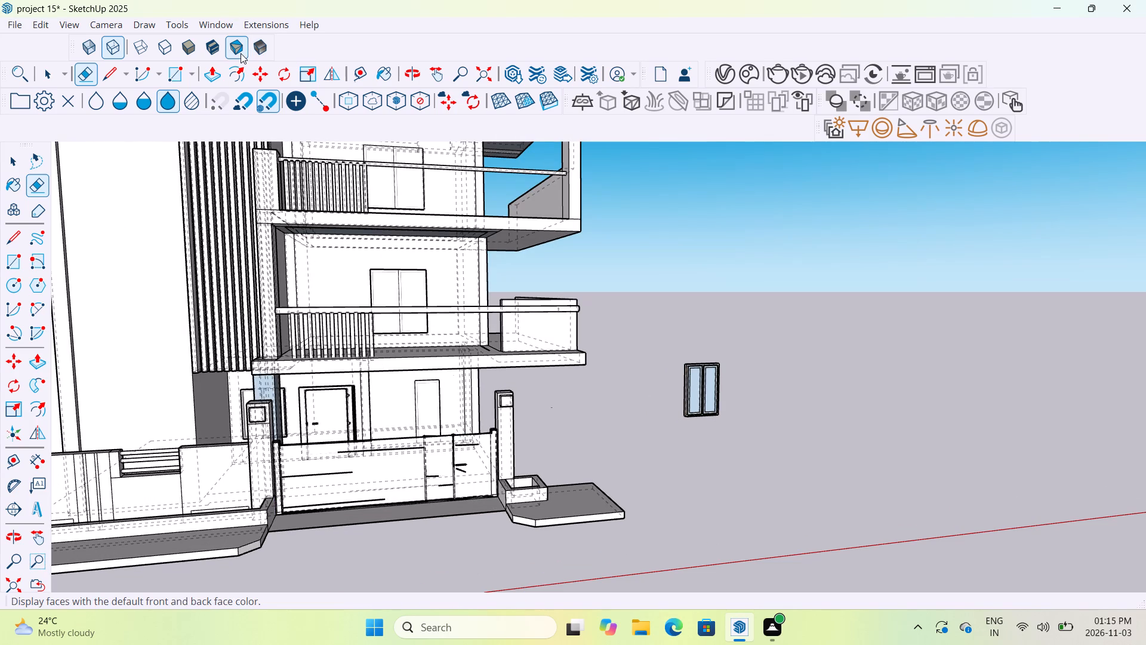
left_click(209, 54)
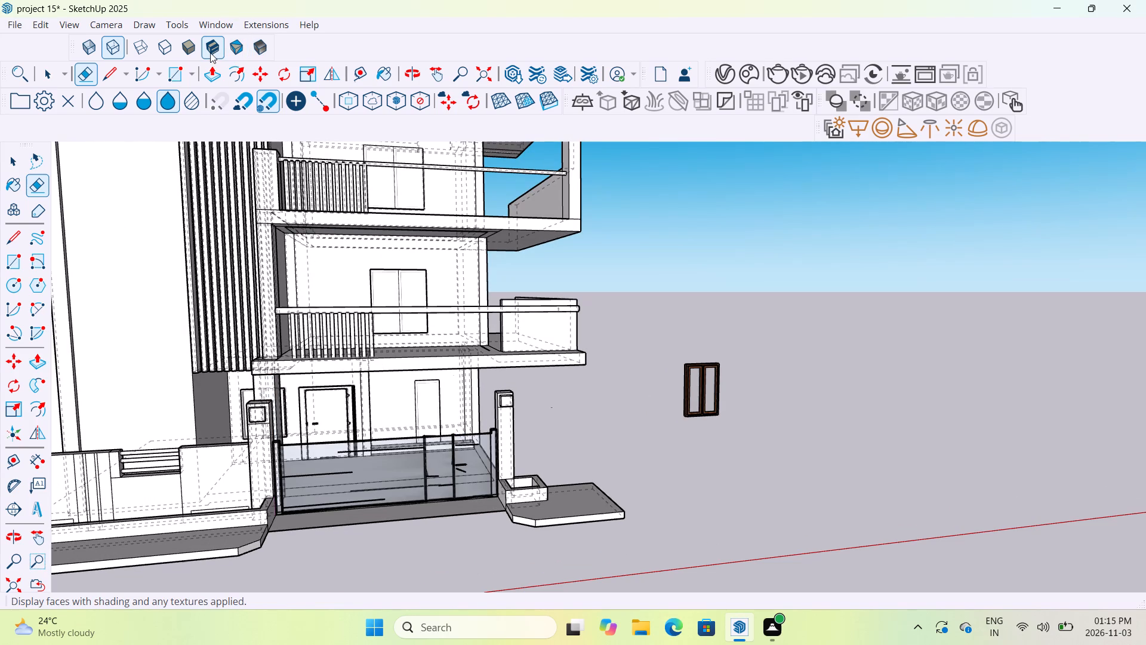
middle_click_drag(633, 416, 586, 365)
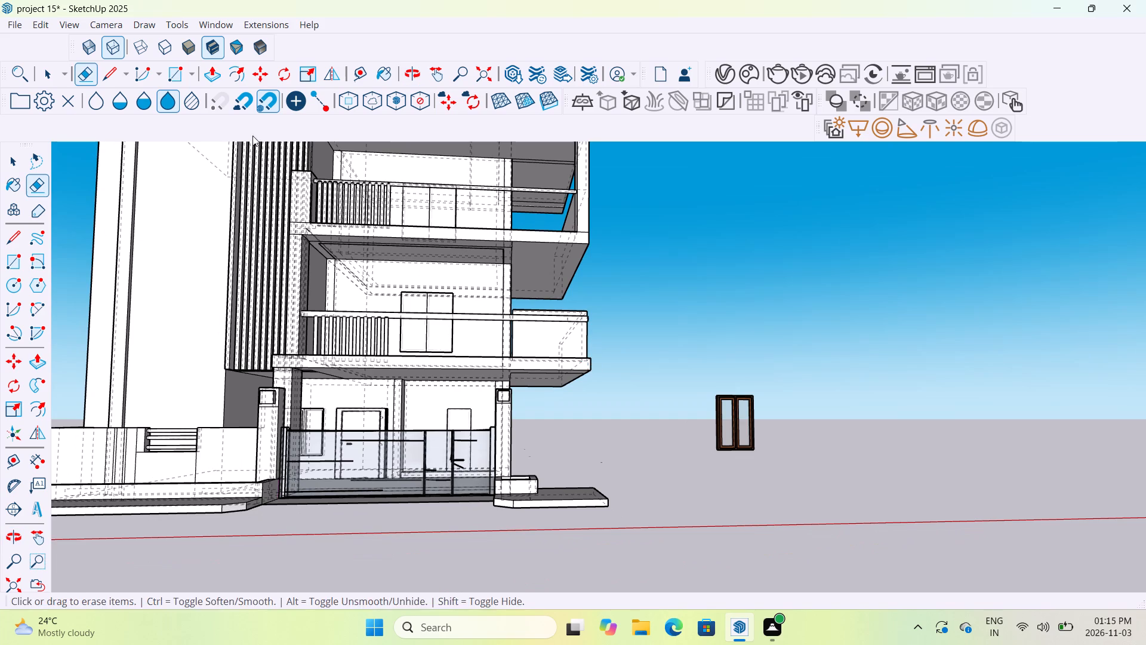
left_click(193, 54)
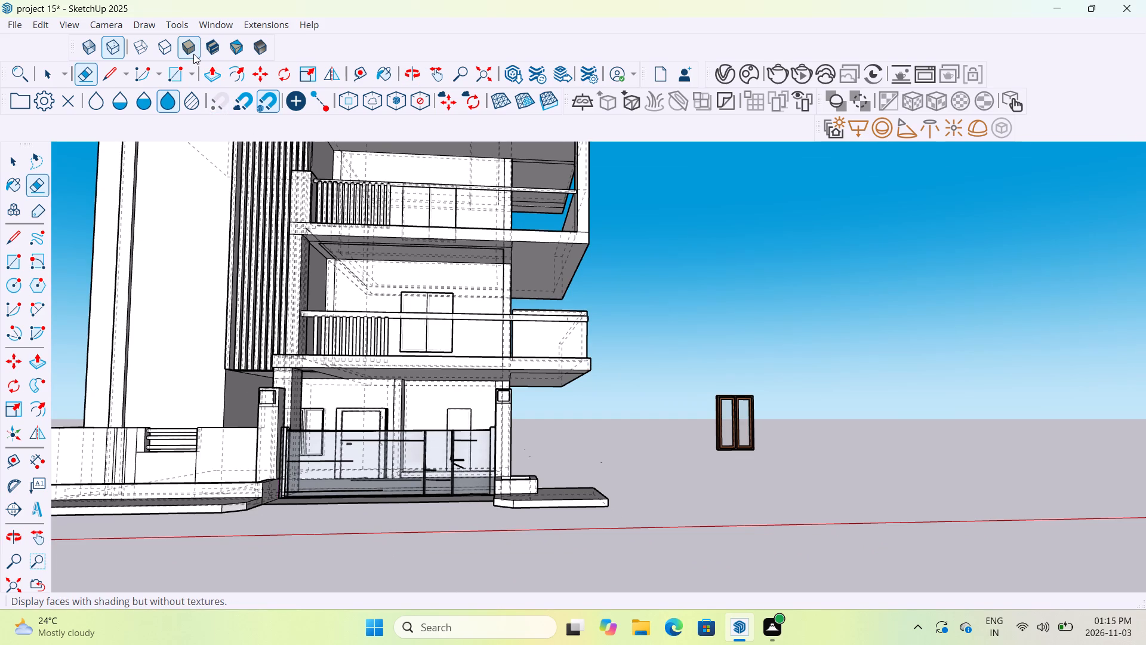
middle_click_drag(193, 54, 196, 81)
middle_click_drag(267, 222, 271, 265)
scroll(271, 265, "down", 4)
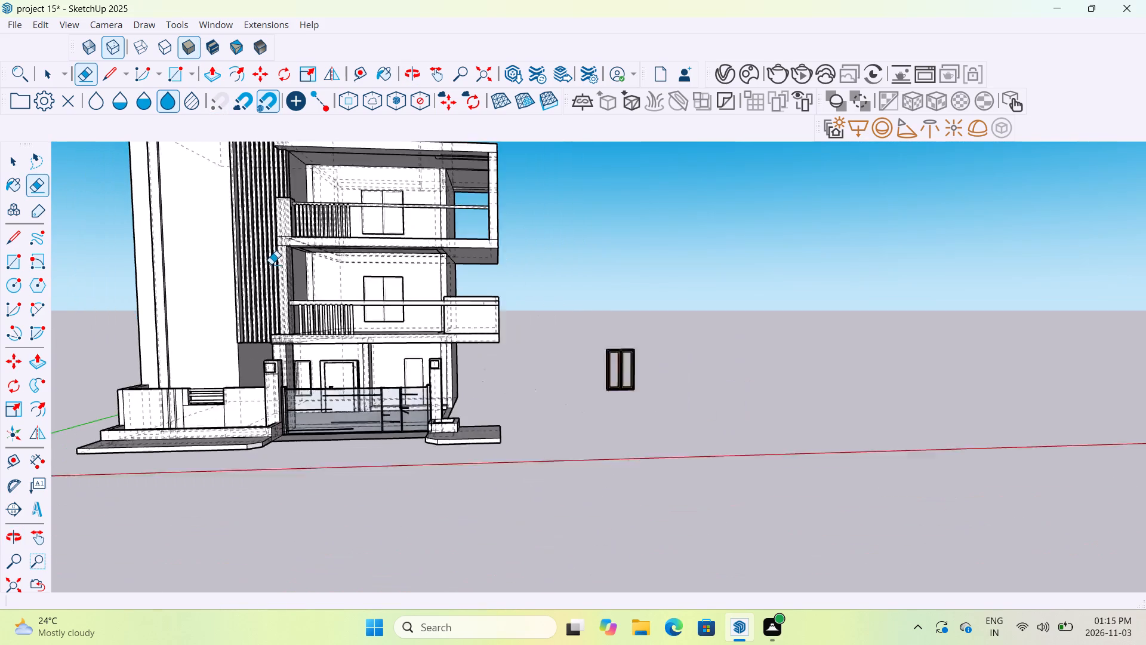
scroll(271, 264, "down", 7)
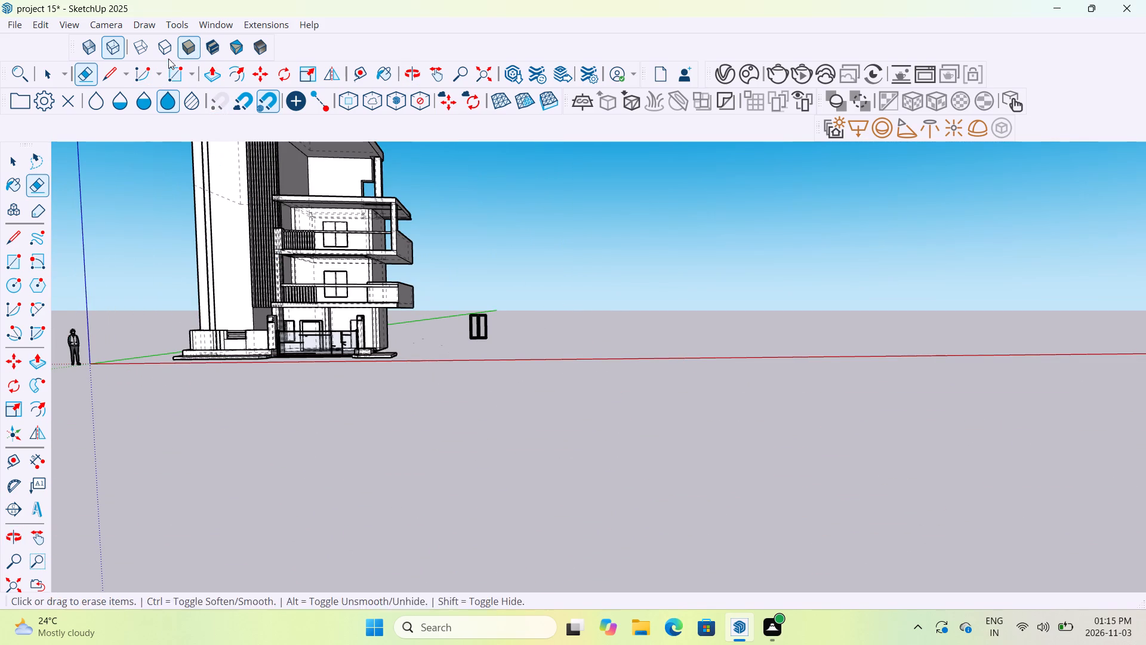
left_click(181, 47)
left_click(181, 47)
left_click(181, 47)
Draw a small rectangle on the porch floor behind the new gate pillar, close to the floor's outer edge.
middle_click_drag(276, 265, 319, 320)
scroll(319, 318, "up", 6)
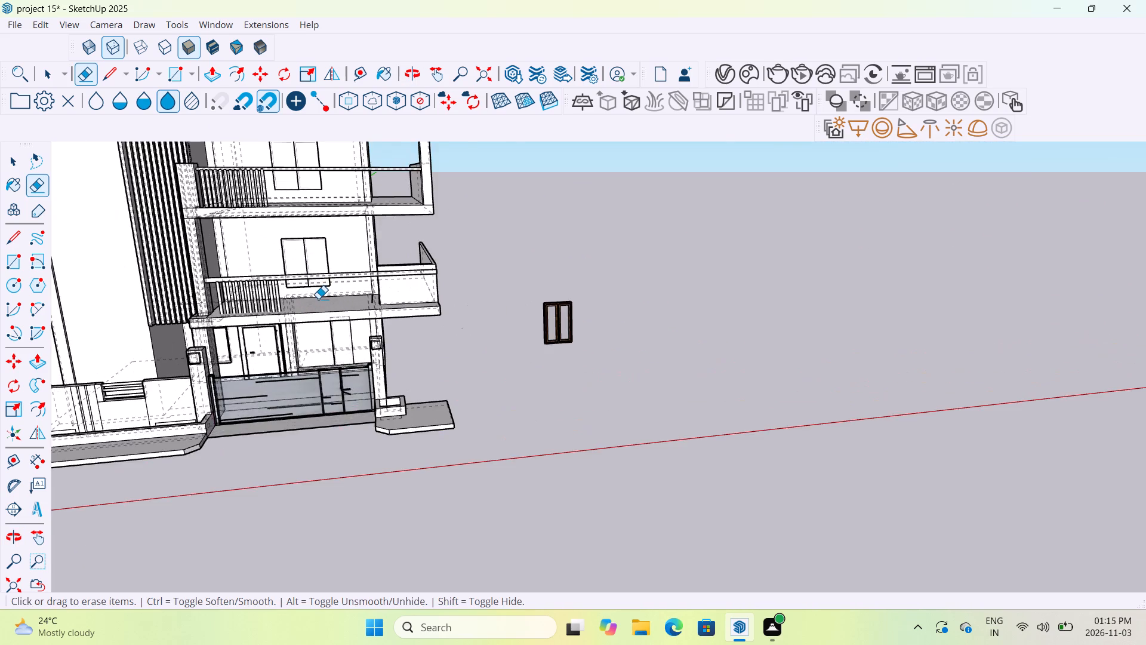
scroll(318, 299, "up", 5)
middle_click_drag(481, 453, 315, 481)
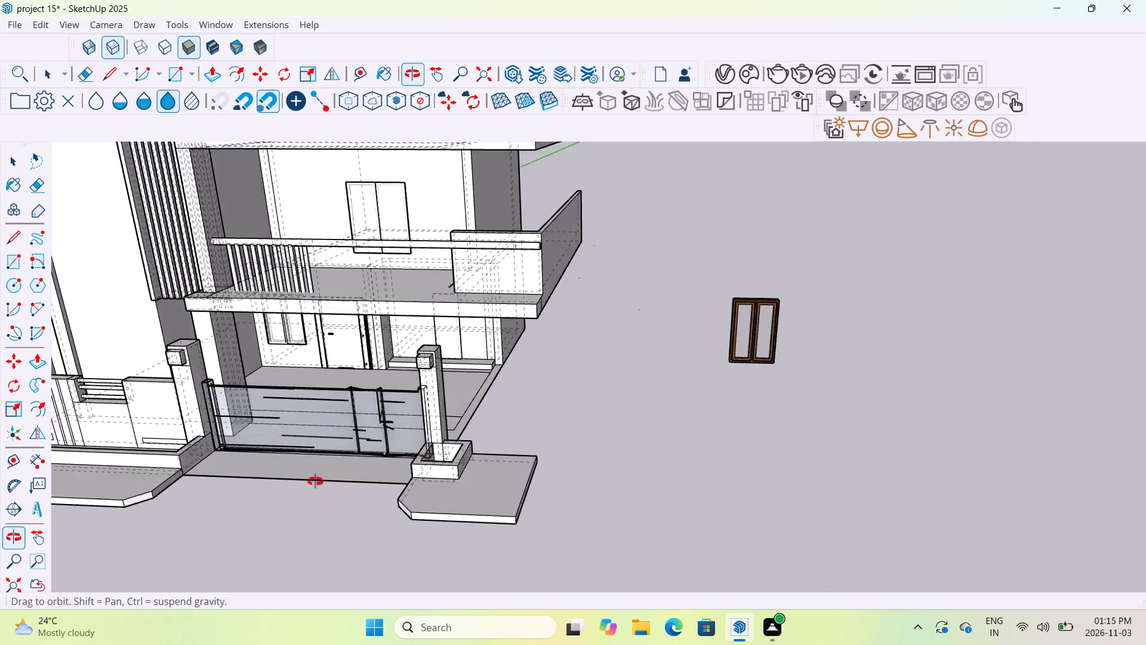
middle_click_drag(315, 481, 277, 474)
scroll(537, 391, "up", 5)
middle_click_drag(531, 397, 436, 505)
left_click(166, 72)
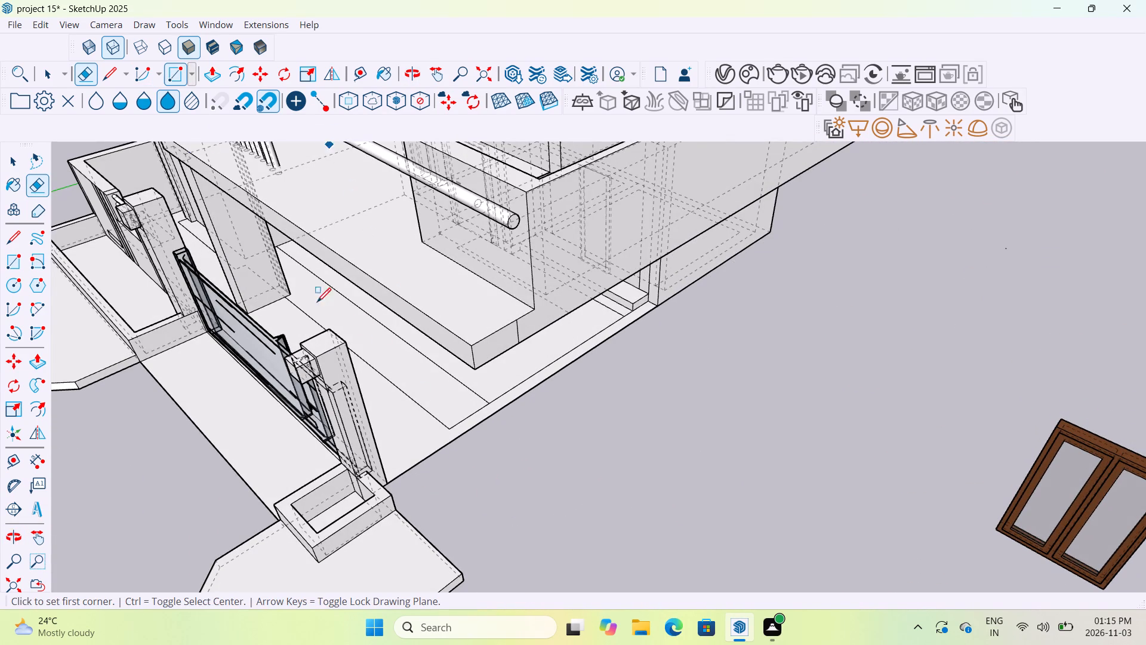
middle_click_drag(605, 433, 546, 446)
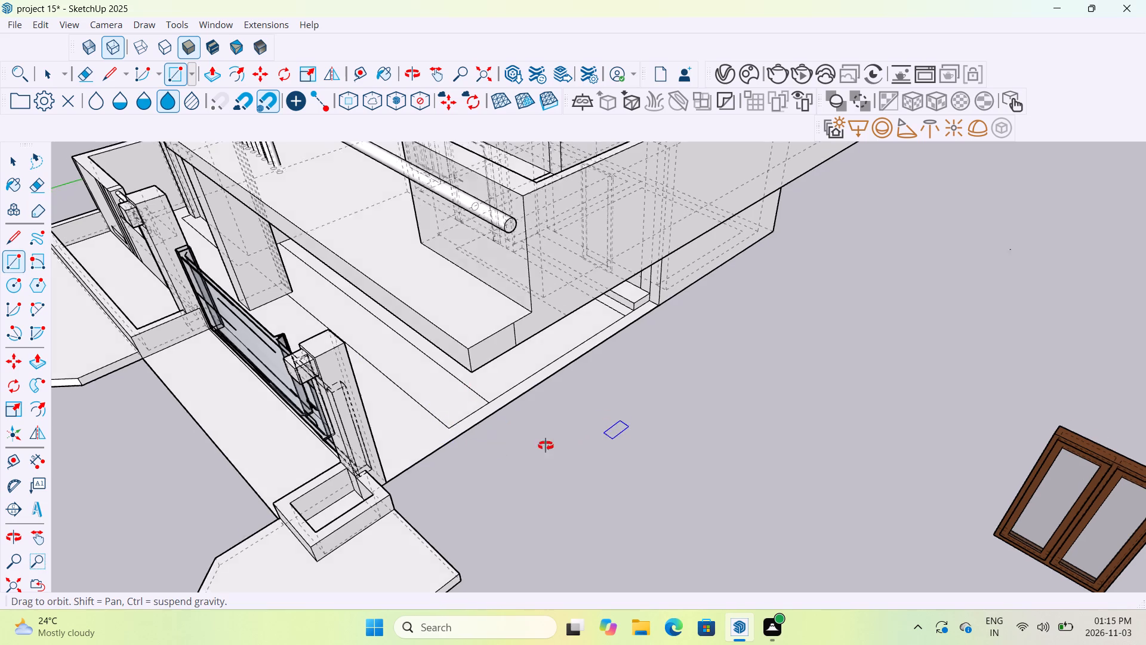
middle_click_drag(546, 446, 466, 437)
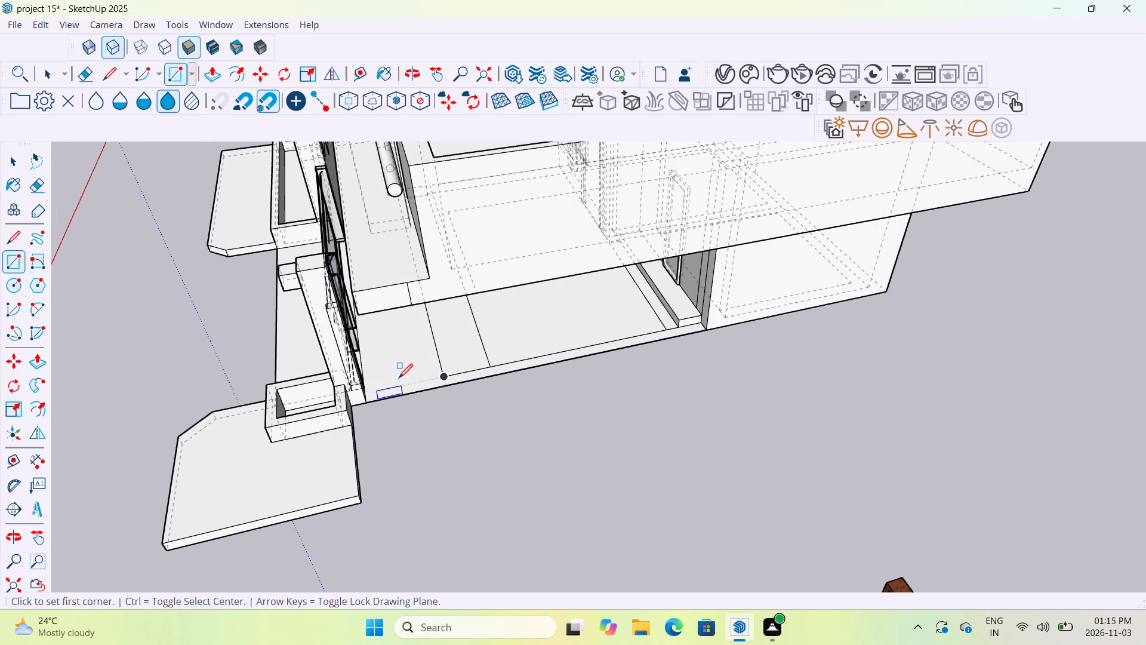
scroll(398, 385, "up", 17)
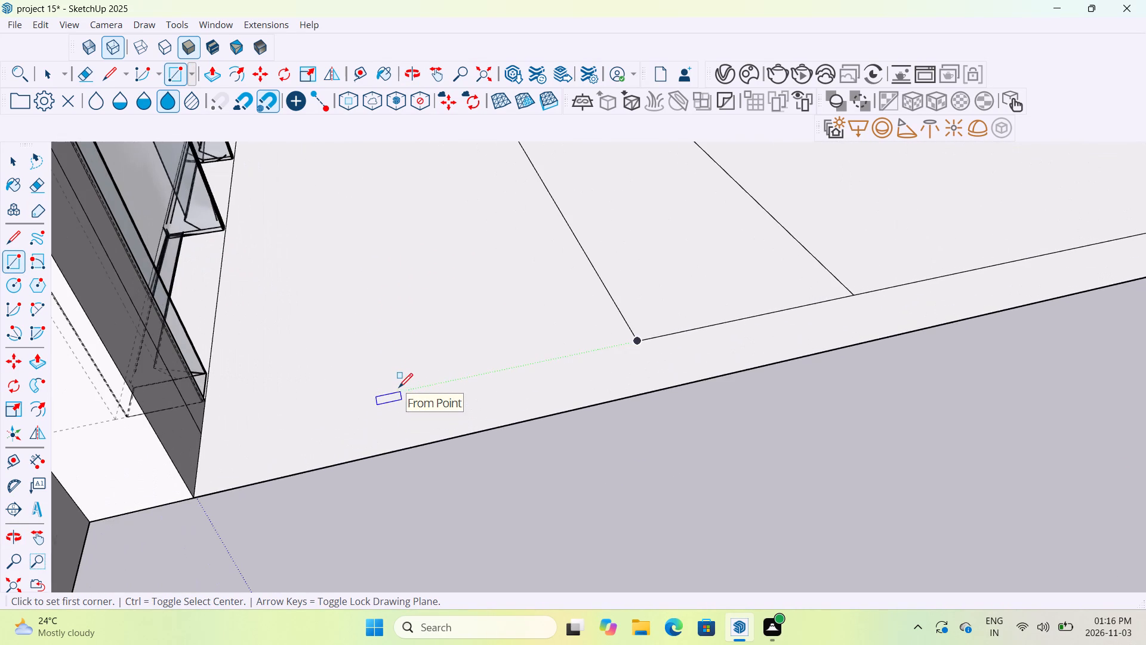
left_click(412, 431)
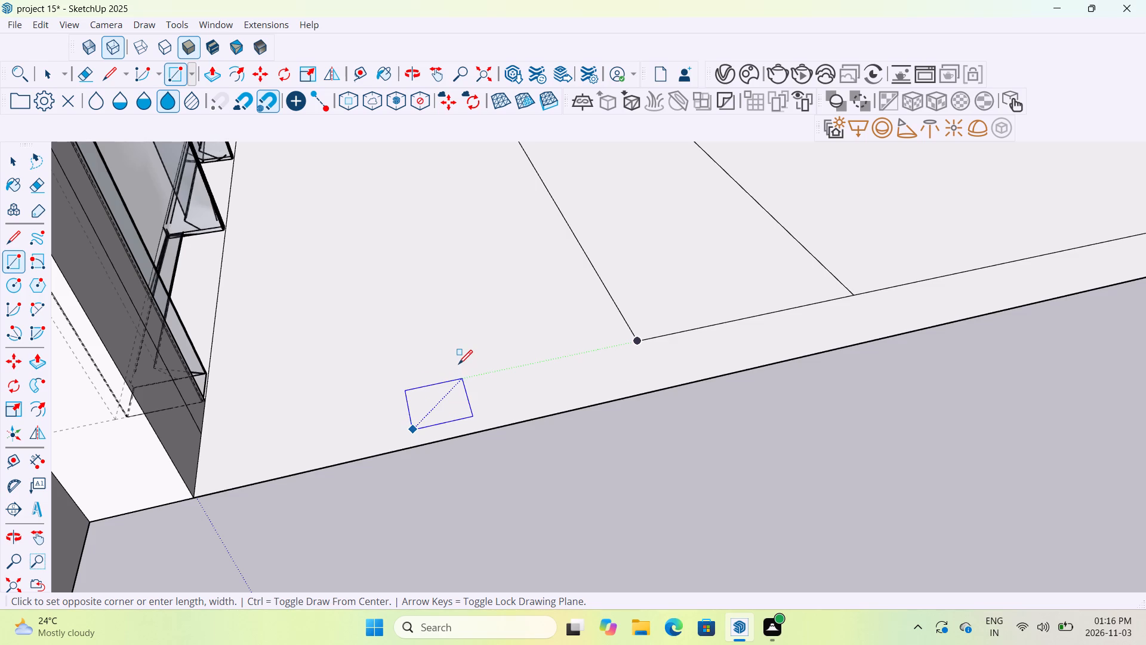
scroll(458, 365, "up", 5)
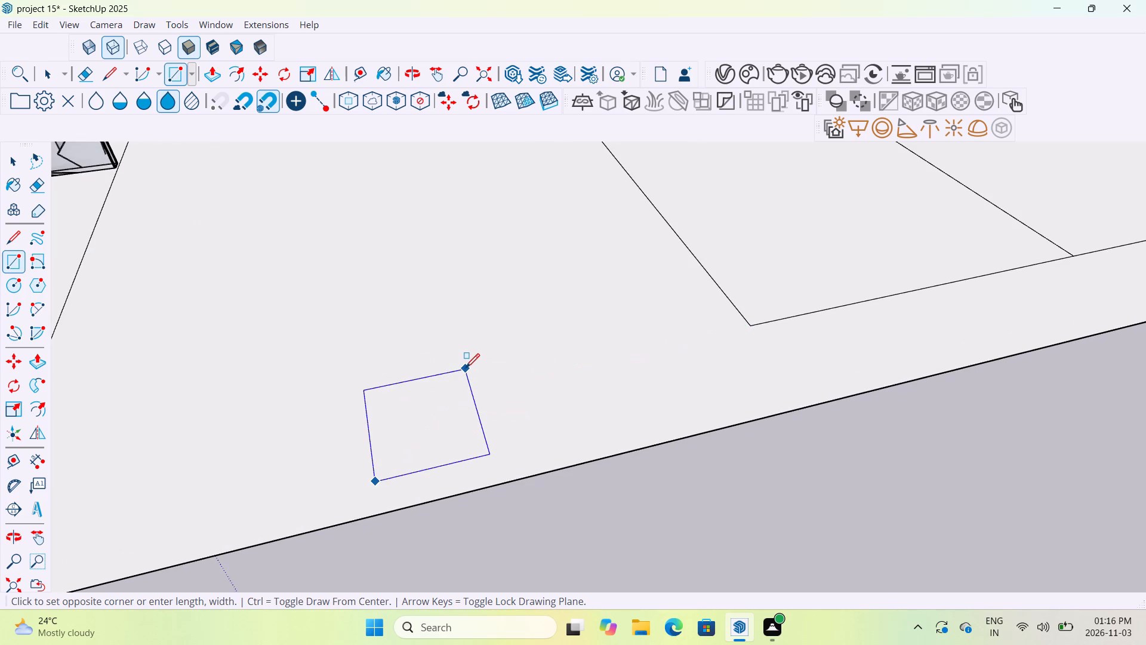
left_click(470, 369)
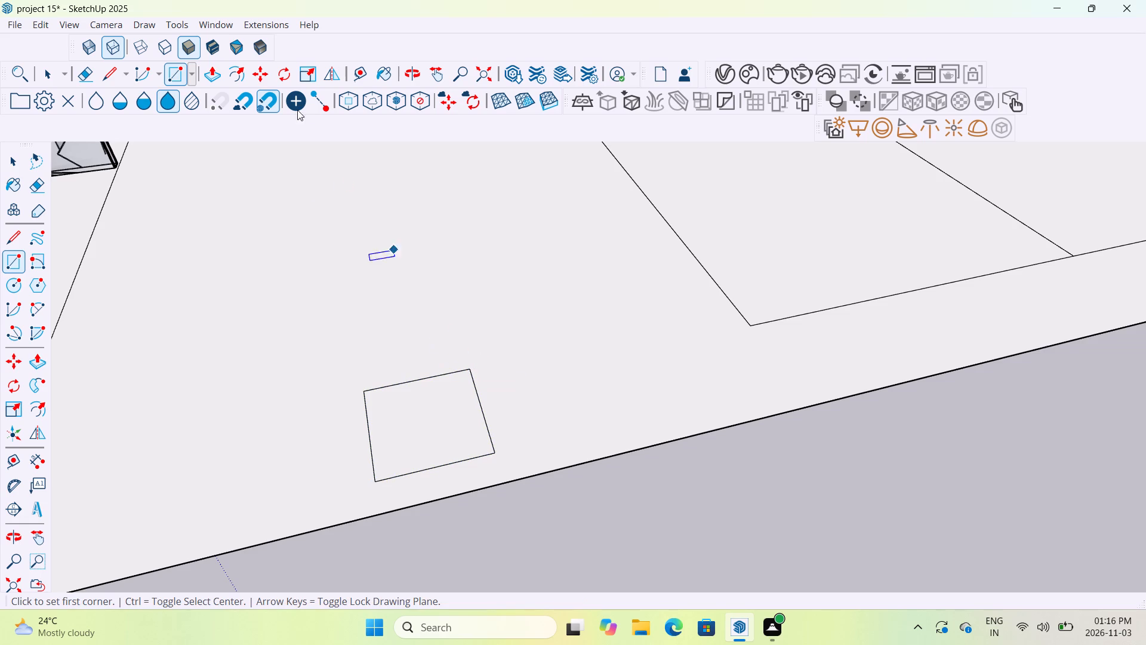
Extrude the small rectangle behind the gate pillar into a tall column rising past the balcony slabs towards the top of the house.
left_click(207, 73)
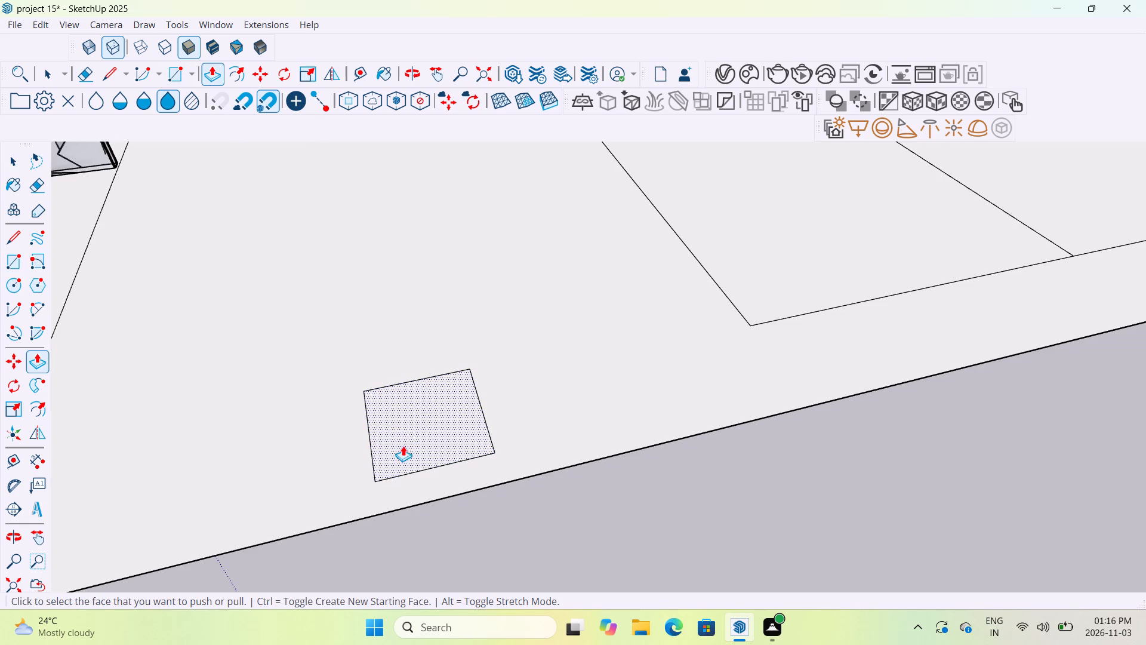
left_click(409, 438)
scroll(432, 324, "down", 20)
scroll(432, 324, "down", 2)
middle_click_drag(418, 306, 420, 305)
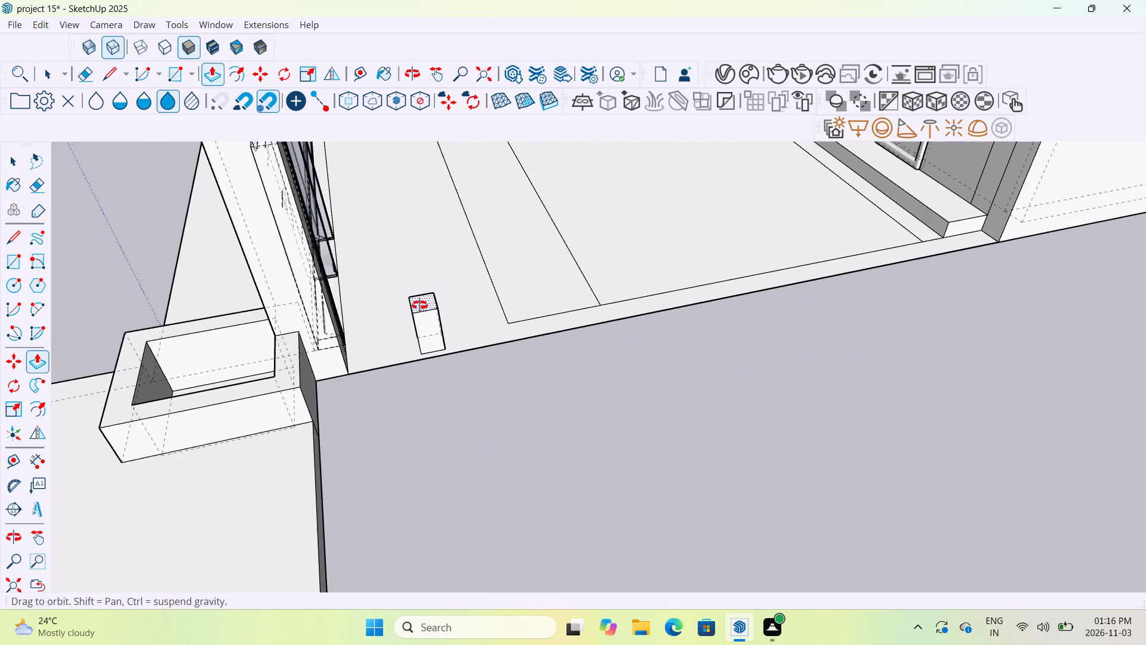
middle_click_drag(420, 305, 659, 218)
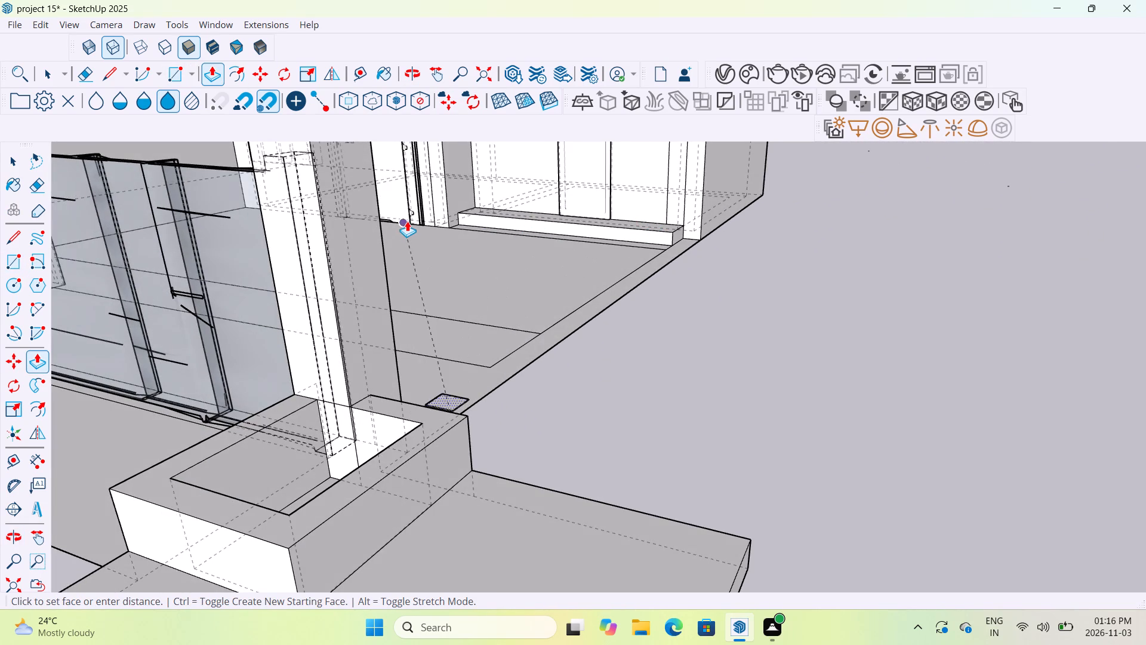
scroll(407, 221, "down", 16)
scroll(412, 154, "up", 4)
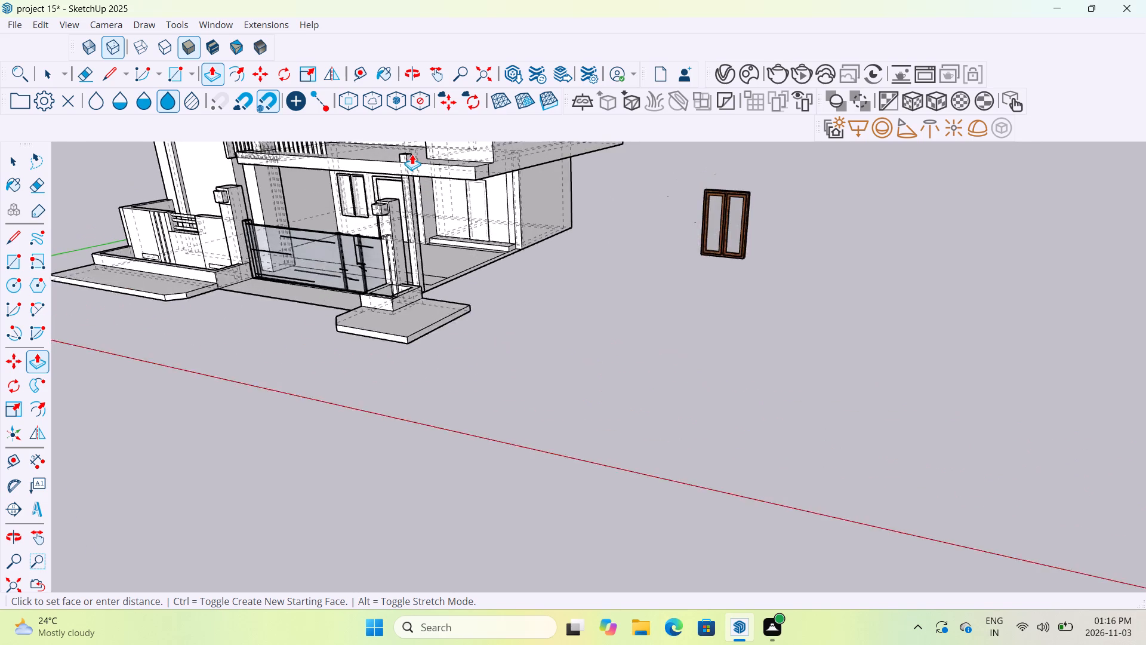
scroll(412, 154, "up", 6)
middle_click_drag(412, 154, 574, 166)
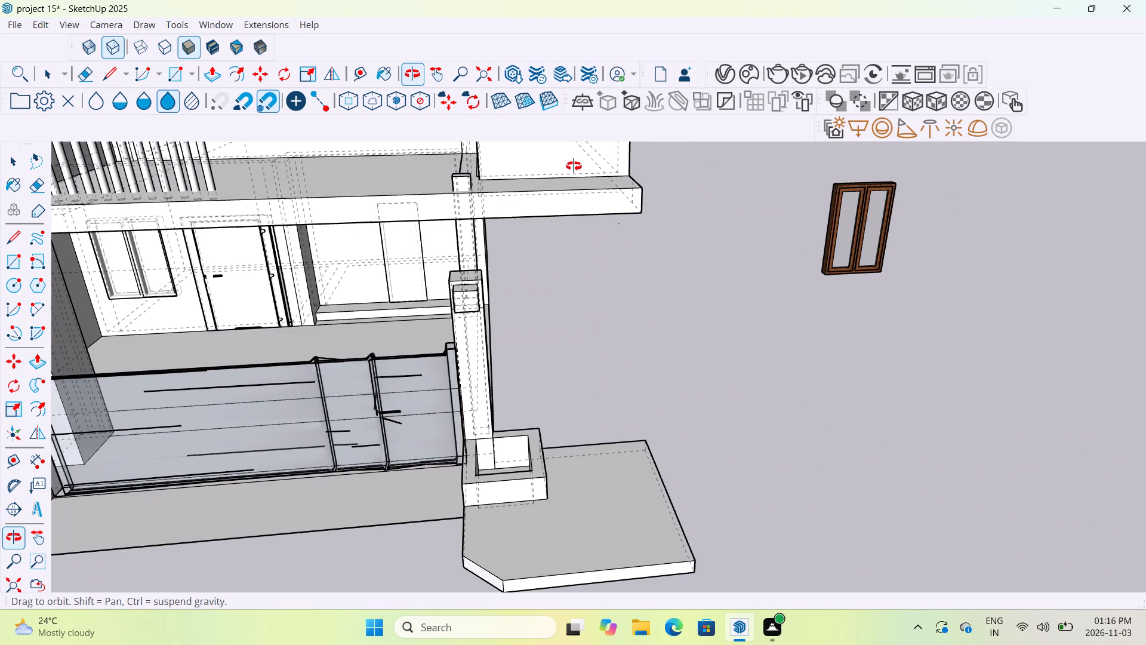
middle_click_drag(574, 166, 582, 165)
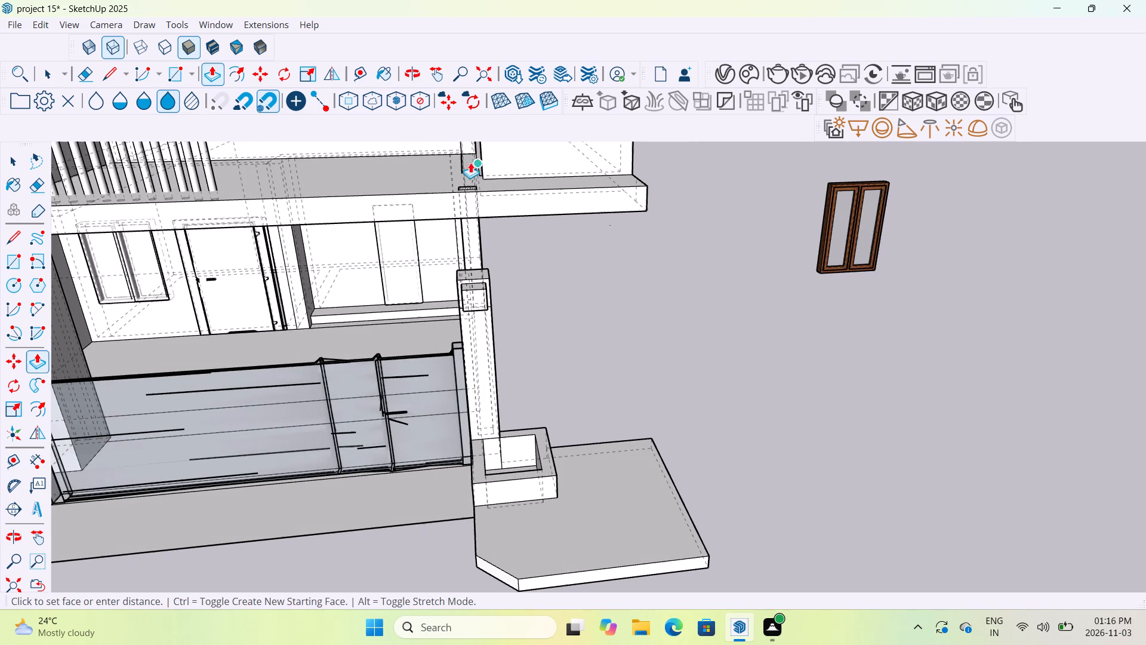
scroll(470, 162, "up", 8)
scroll(470, 162, "down", 4)
scroll(470, 162, "up", 1)
scroll(470, 162, "down", 15)
scroll(470, 162, "up", 1)
scroll(470, 162, "down", 7)
scroll(470, 162, "up", 1)
scroll(470, 162, "down", 8)
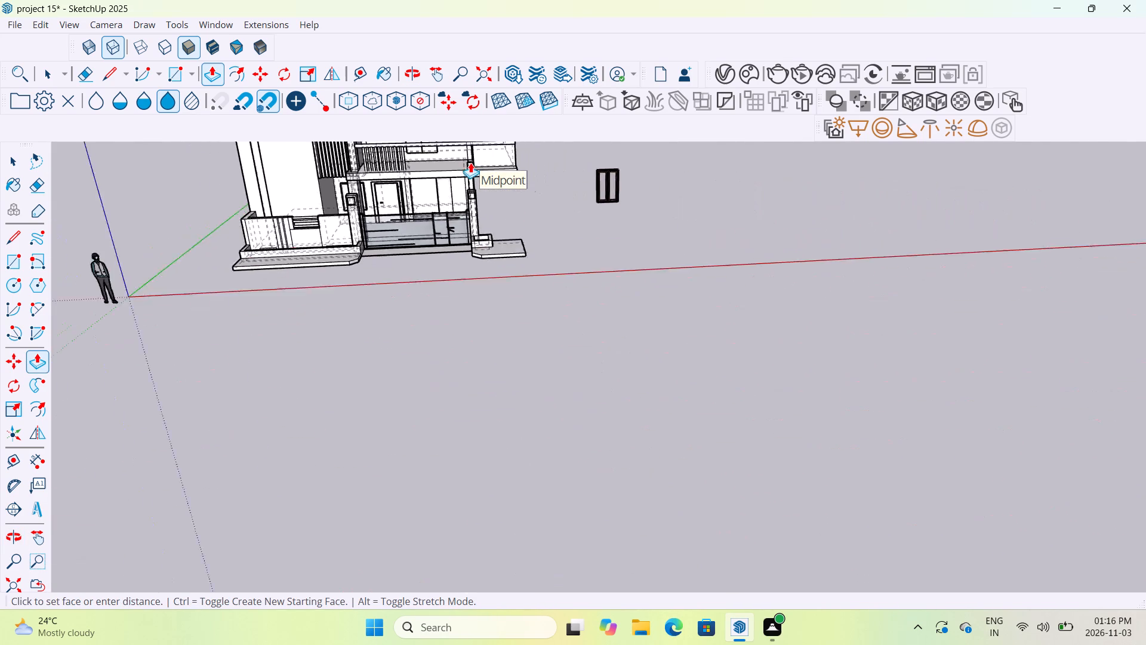
scroll(470, 162, "down", 6)
scroll(470, 162, "down", 20)
scroll(470, 162, "down", 6)
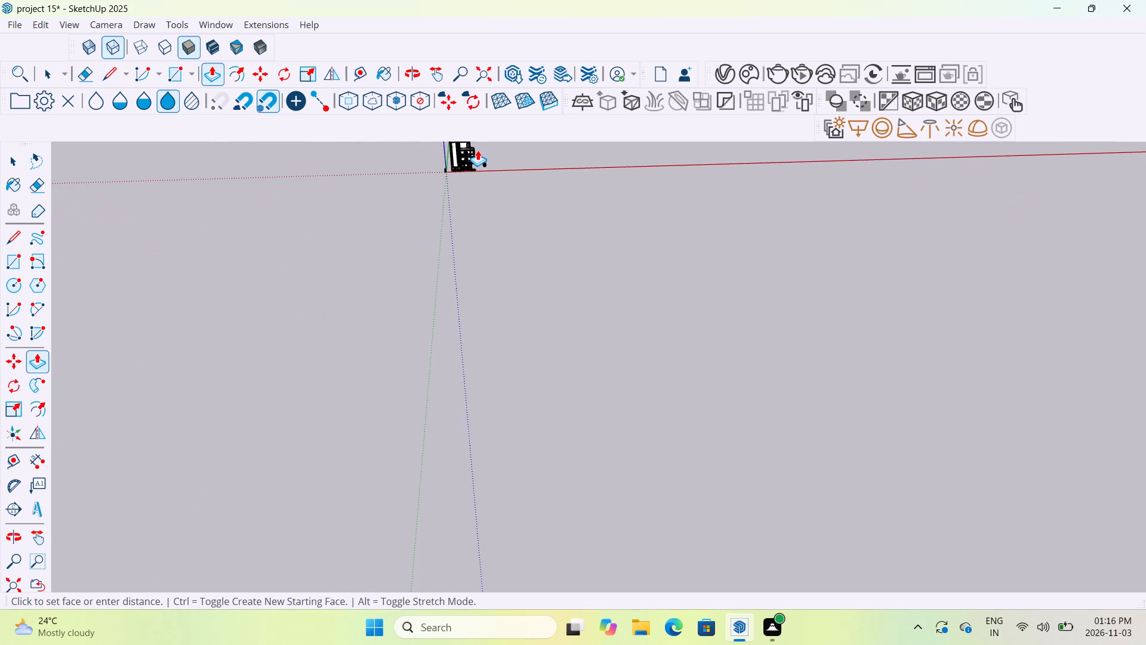
middle_click_drag(478, 149, 463, 110)
scroll(473, 153, "up", 11)
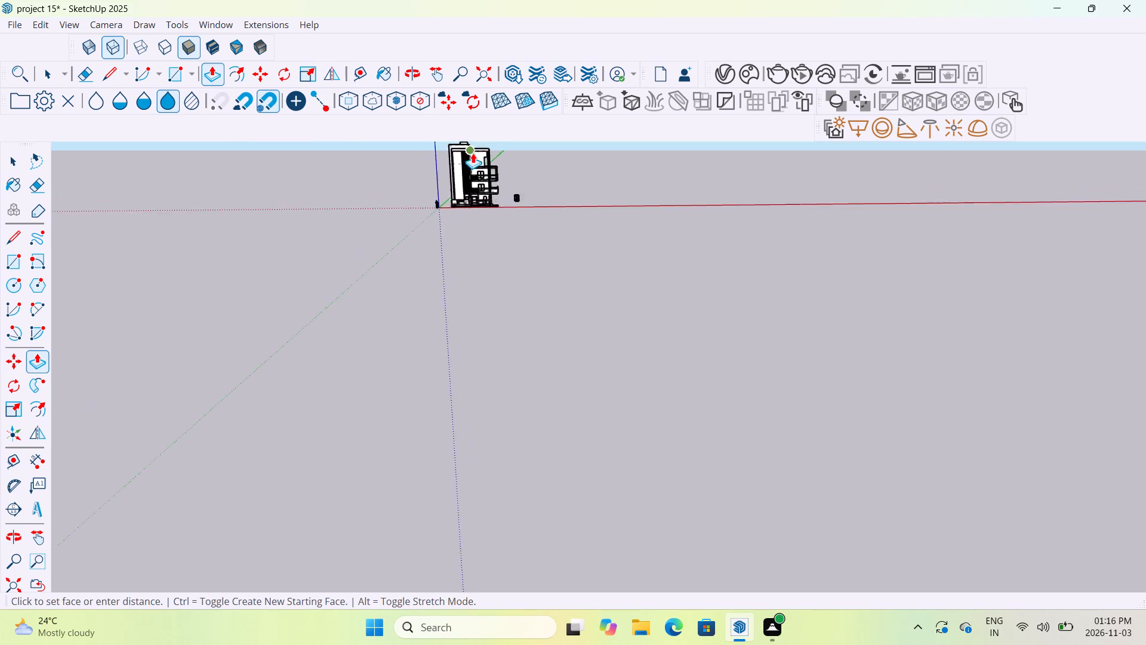
scroll(473, 153, "up", 14)
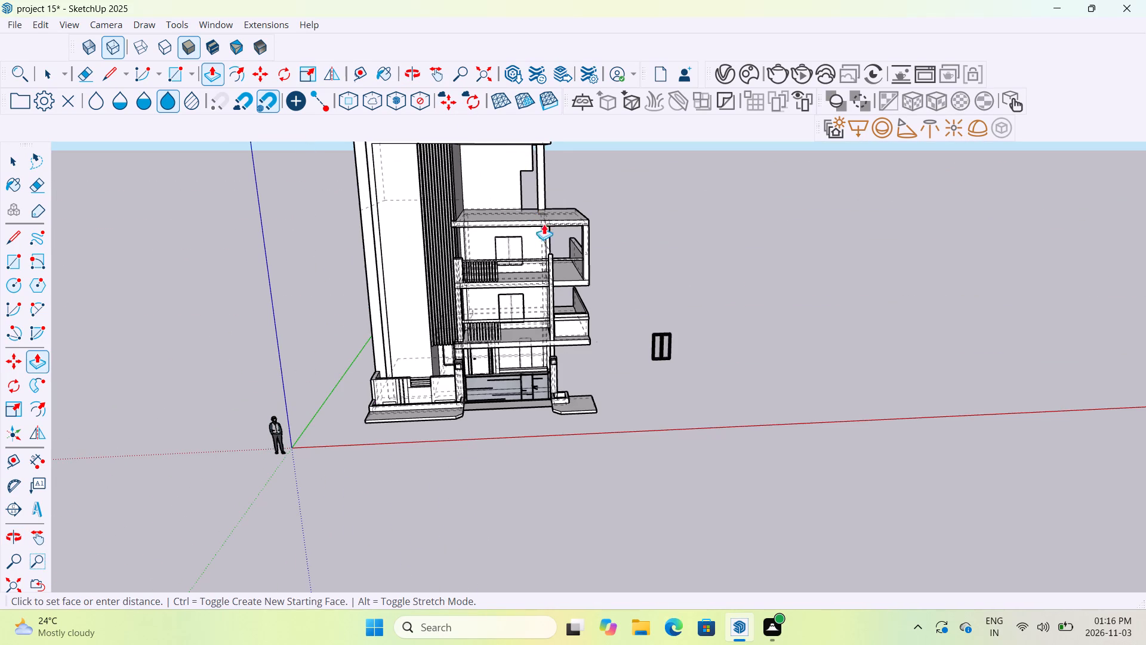
scroll(547, 178, "up", 10)
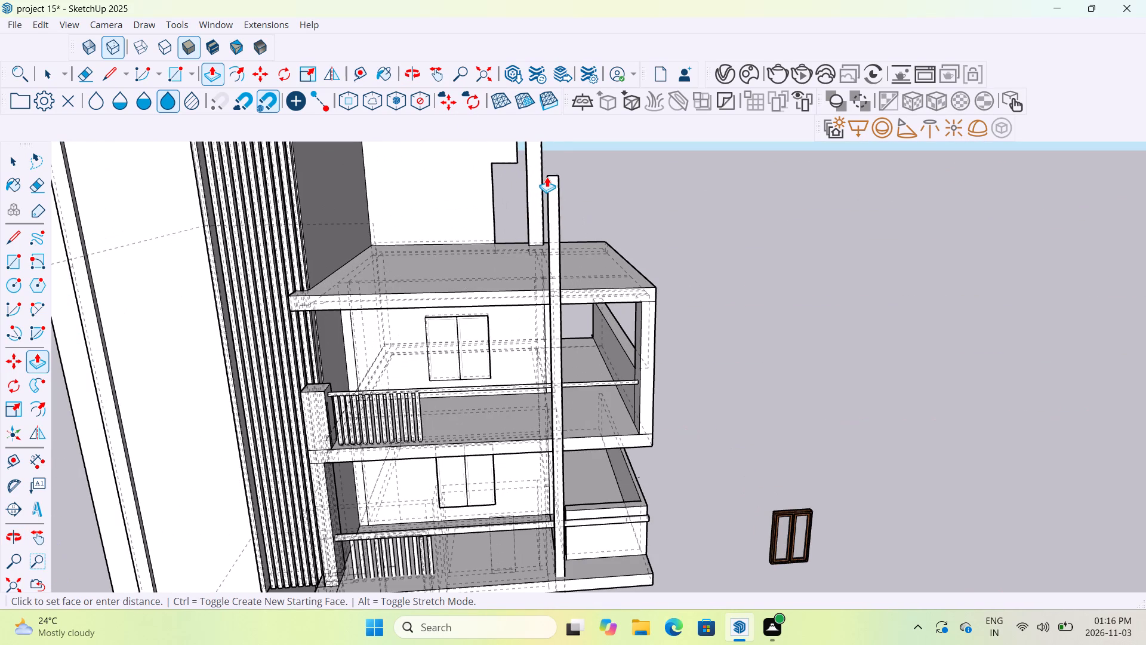
scroll(543, 167, "down", 5)
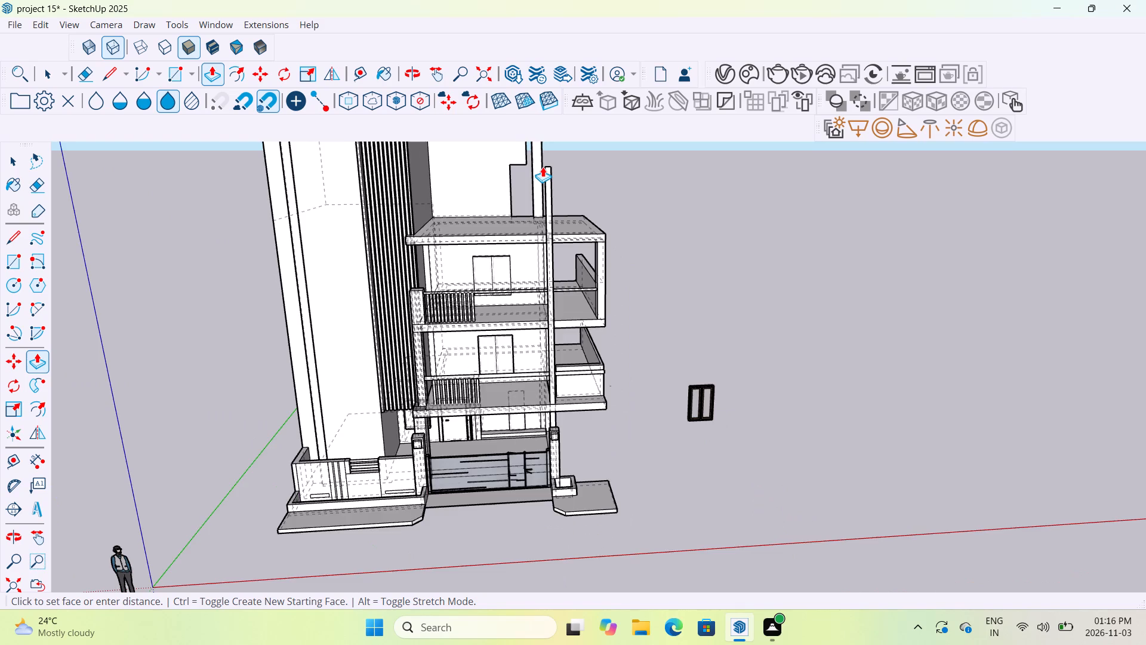
scroll(543, 167, "down", 13)
scroll(541, 156, "up", 11)
left_click(541, 153)
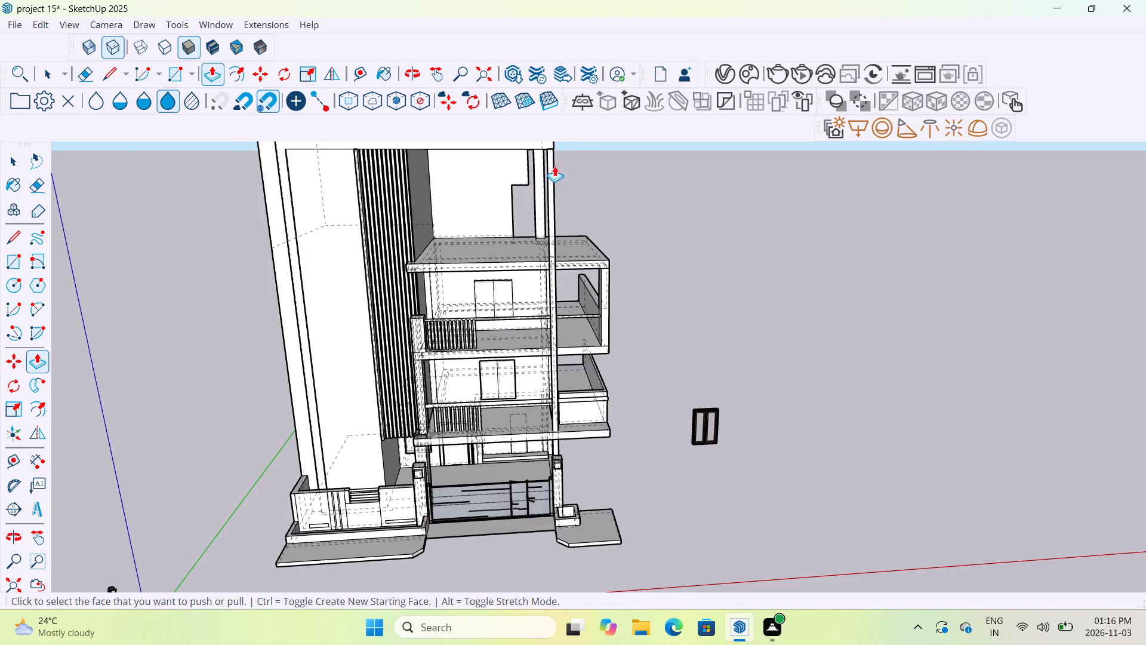
Widen the tall column by extending its gate-side face to line up with the gate pillar's inner edge.
scroll(554, 399, "up", 3)
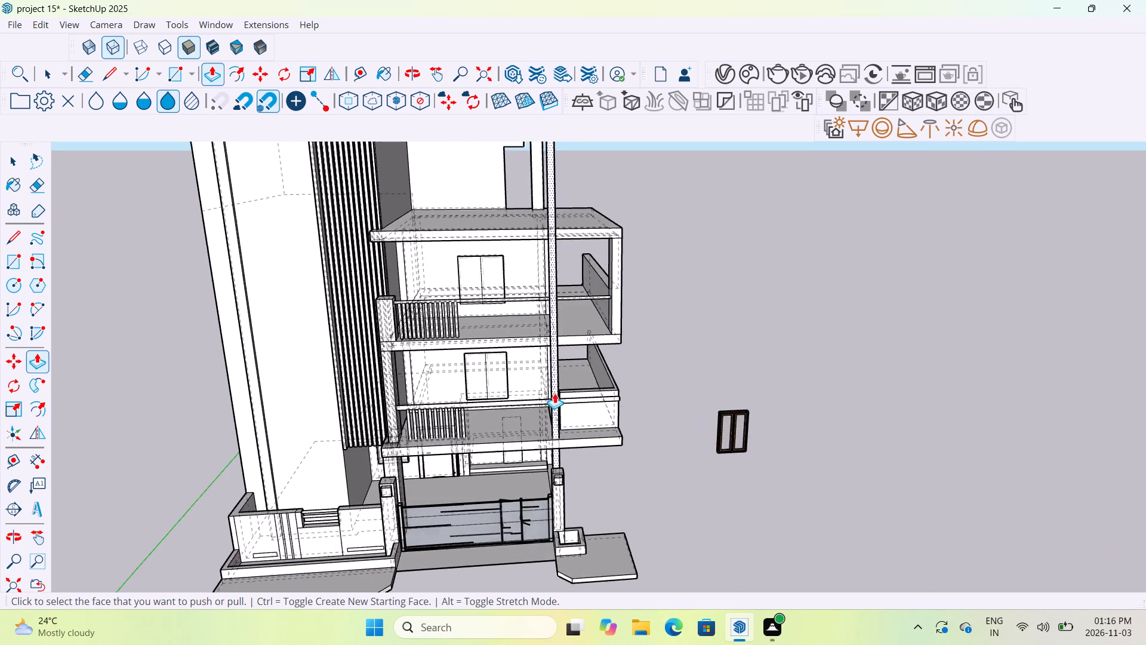
scroll(554, 393, "up", 8)
middle_click_drag(593, 457, 604, 323)
scroll(604, 323, "down", 7)
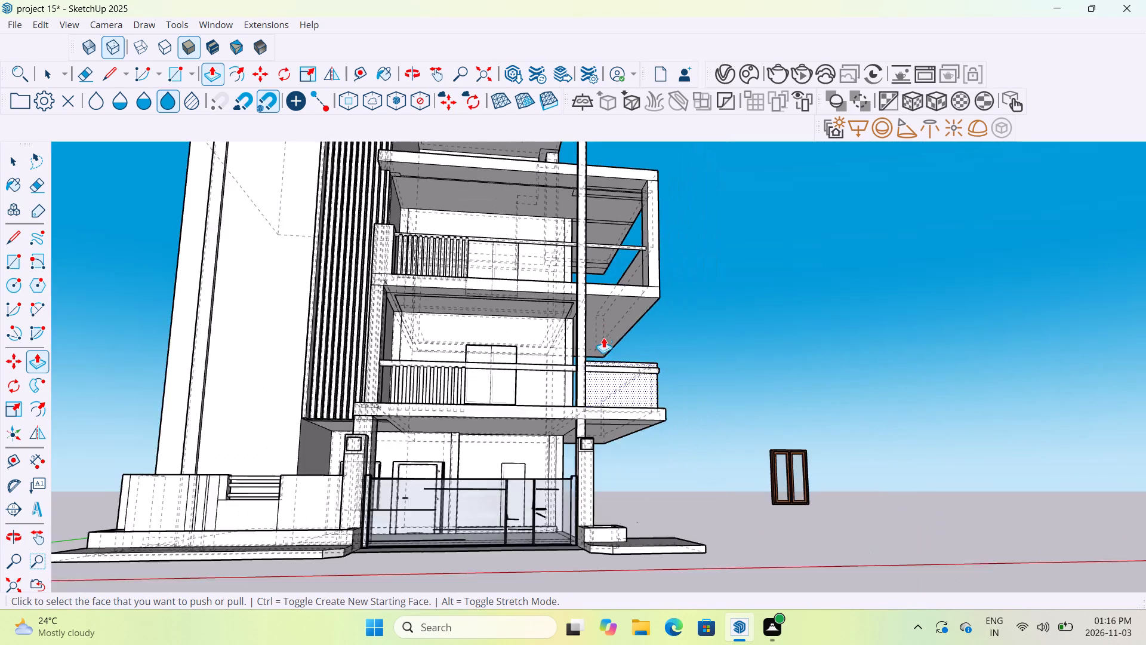
middle_click_drag(582, 446, 666, 508)
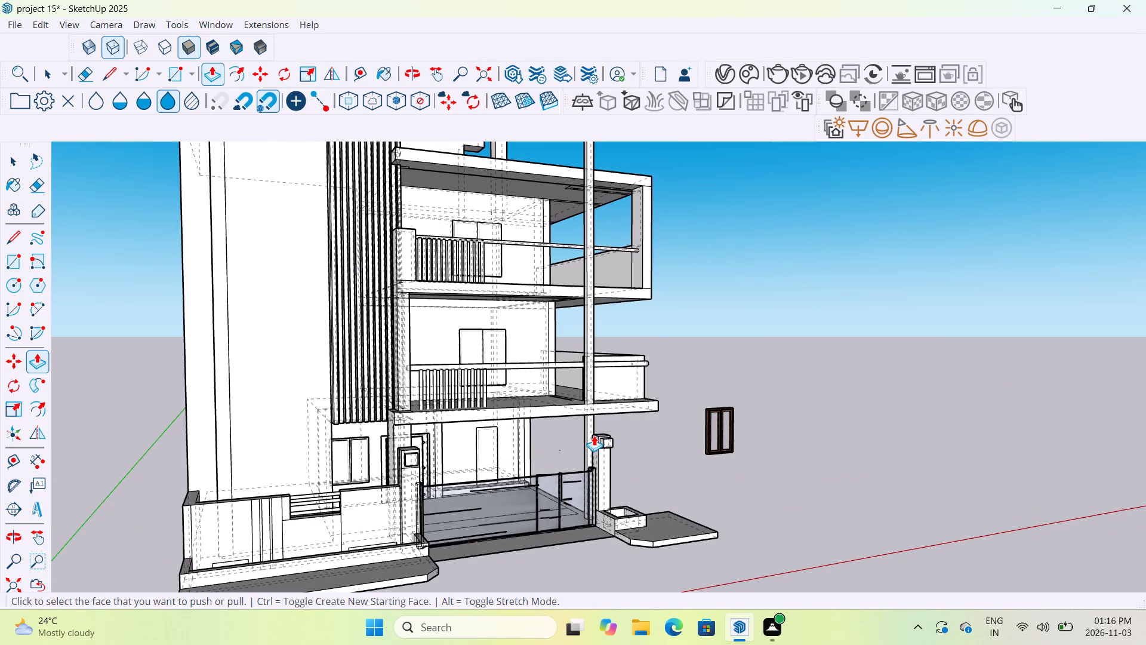
scroll(589, 435, "up", 16)
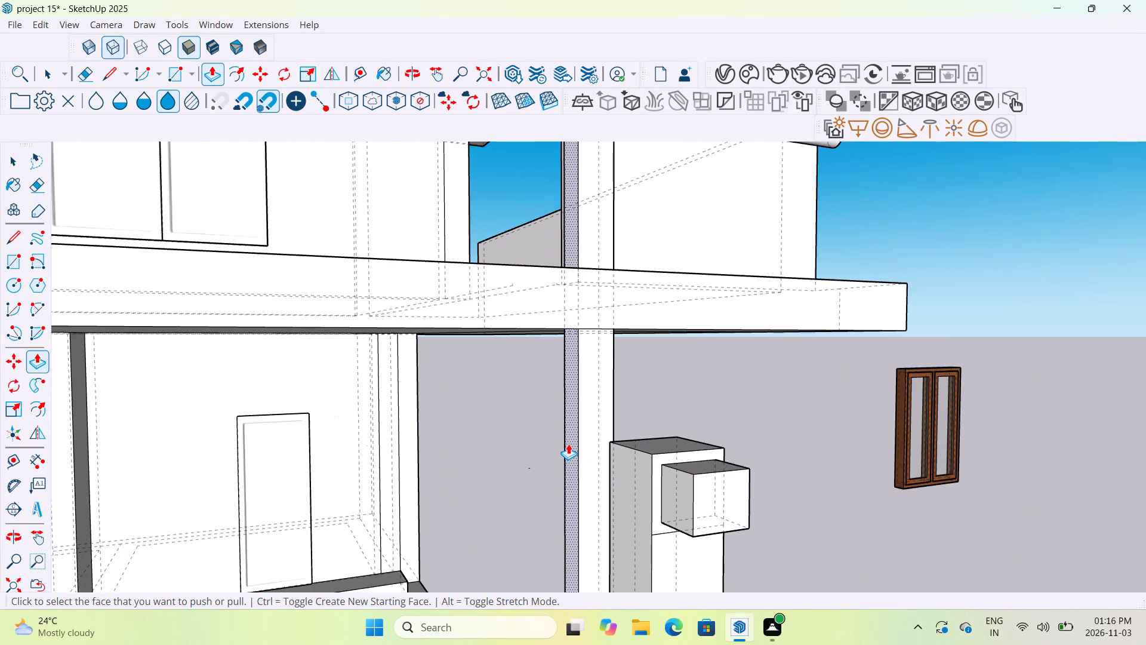
left_click(568, 444)
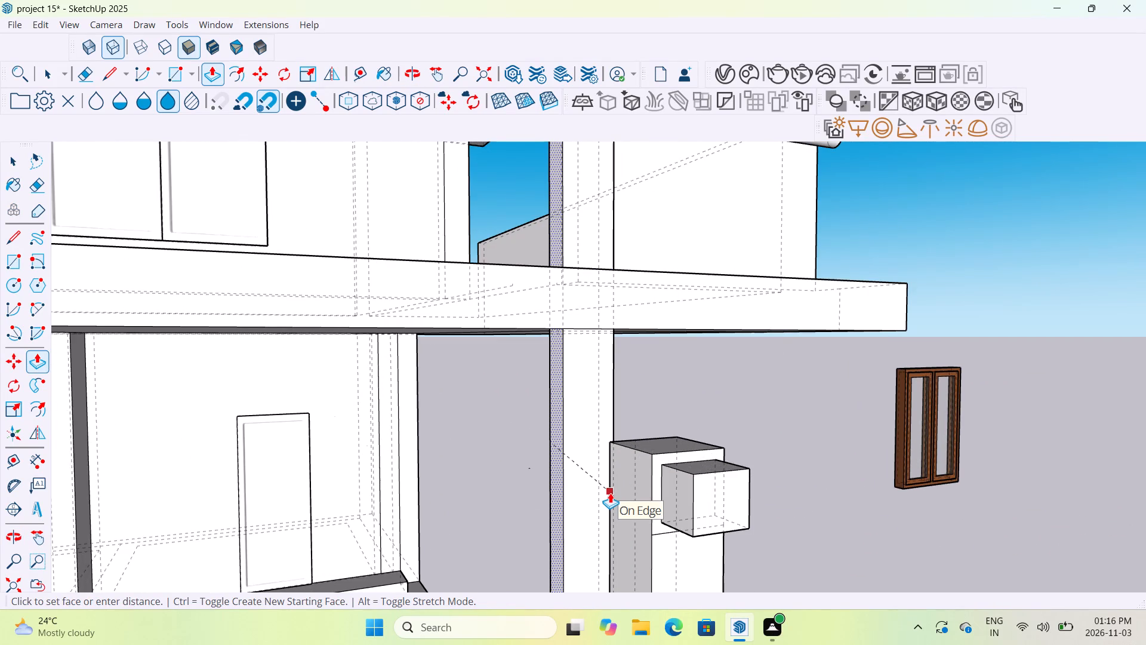
left_click(610, 493)
Widen the column on its opposite side by extending the outer face to the gate pillar's outer edge.
middle_click_drag(714, 475, 570, 482)
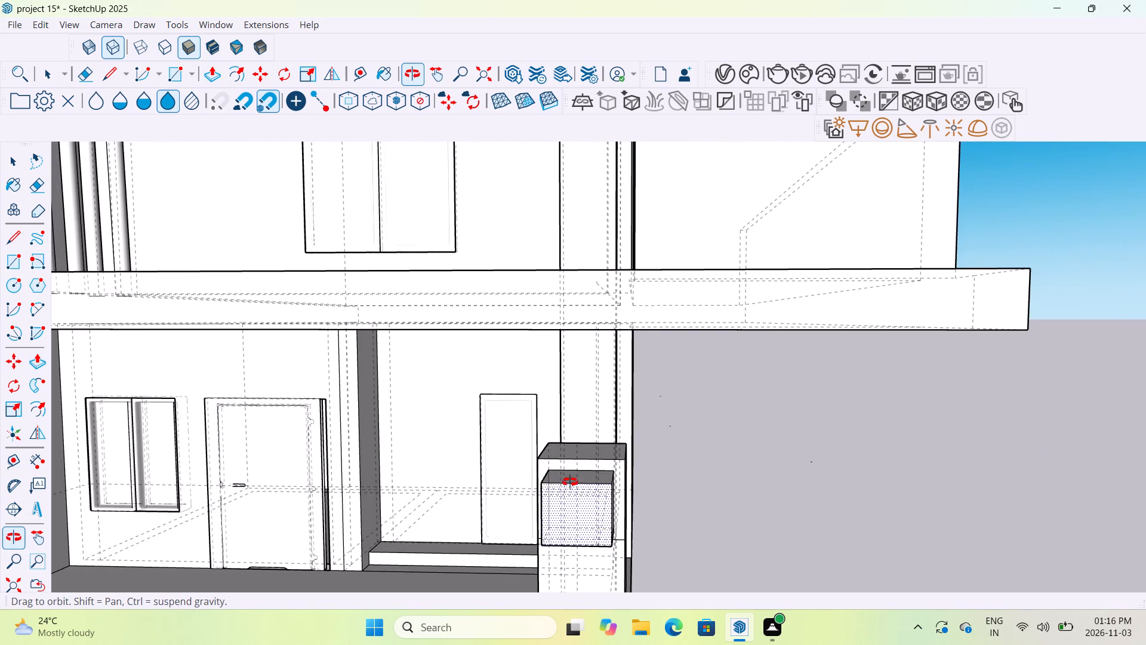
middle_click_drag(570, 482, 571, 509)
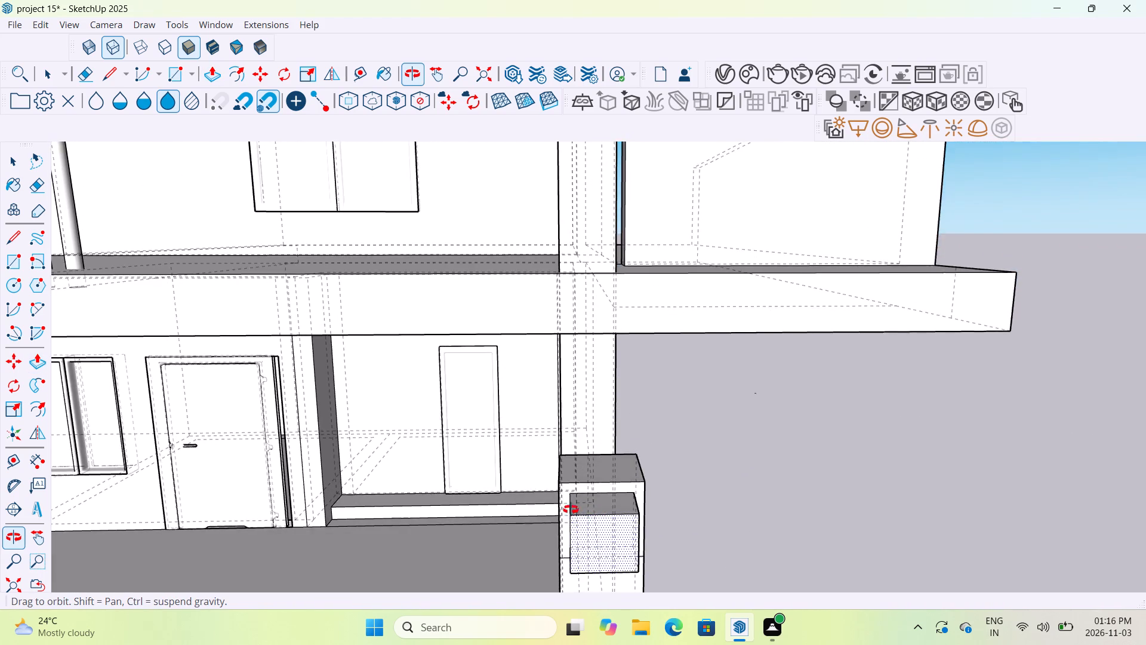
middle_click_drag(571, 509, 476, 449)
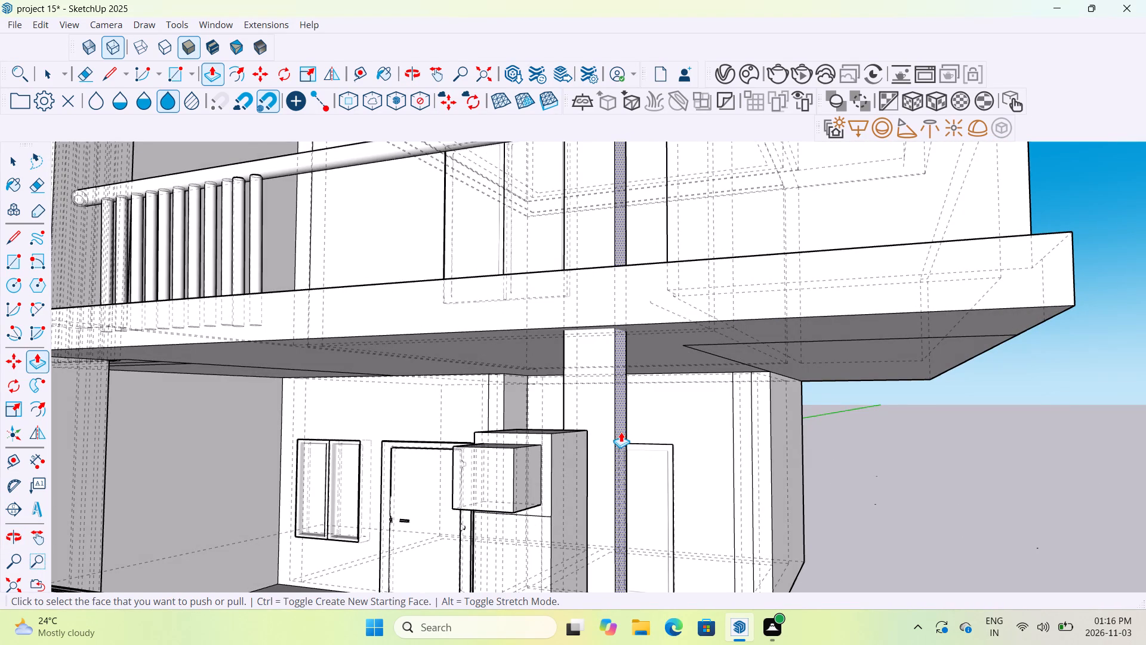
left_click(621, 432)
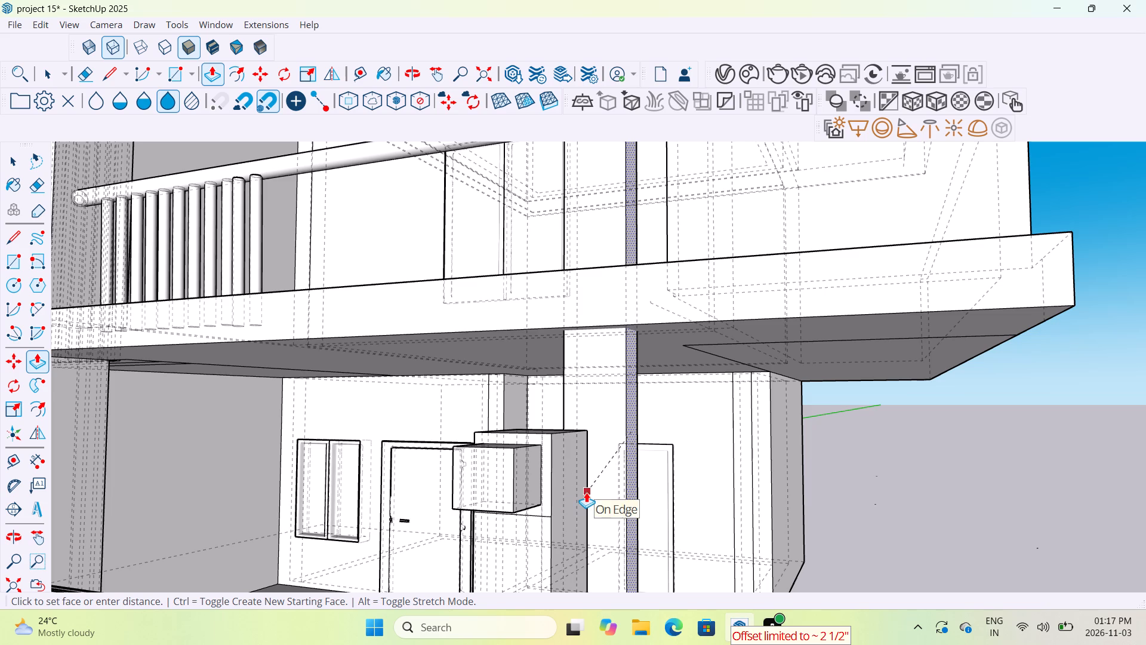
left_click(586, 492)
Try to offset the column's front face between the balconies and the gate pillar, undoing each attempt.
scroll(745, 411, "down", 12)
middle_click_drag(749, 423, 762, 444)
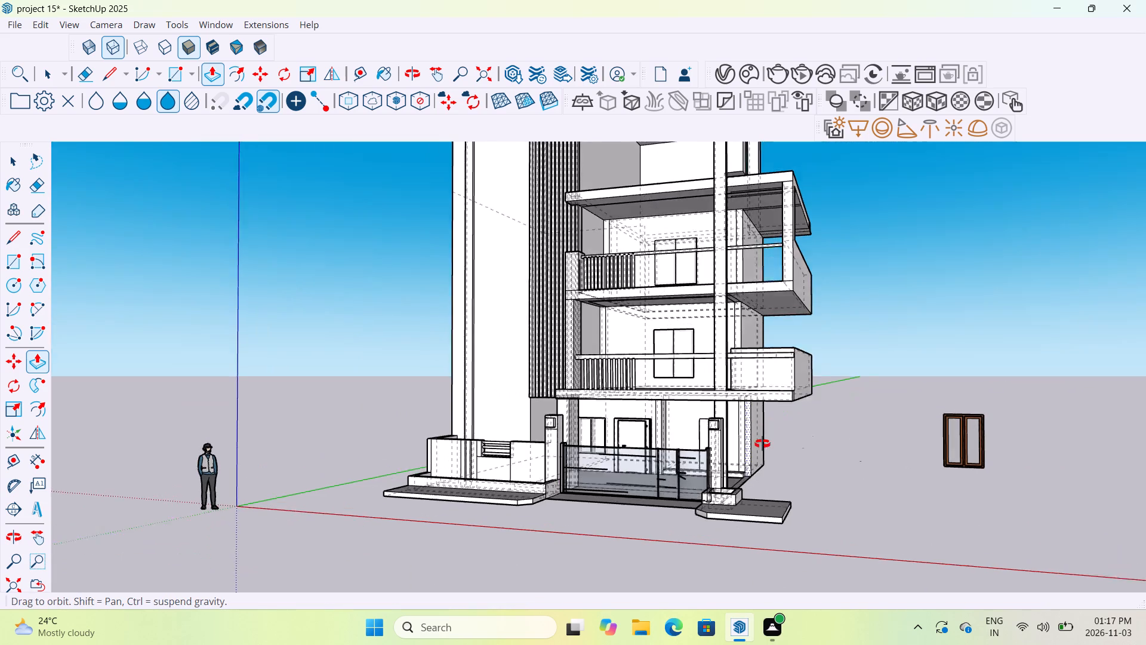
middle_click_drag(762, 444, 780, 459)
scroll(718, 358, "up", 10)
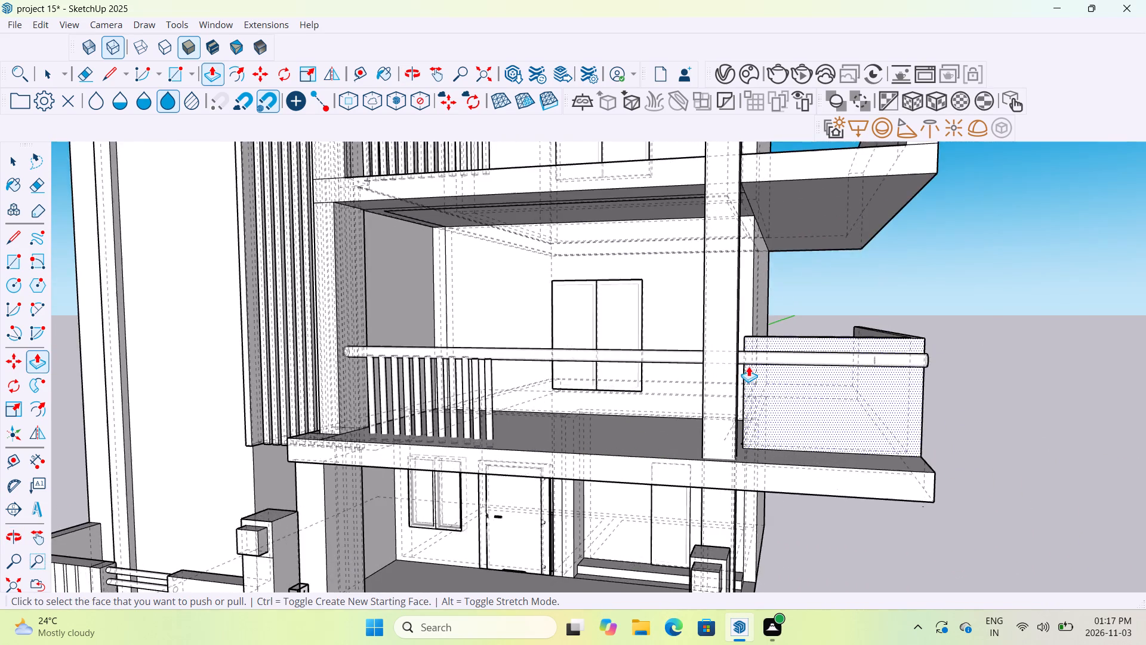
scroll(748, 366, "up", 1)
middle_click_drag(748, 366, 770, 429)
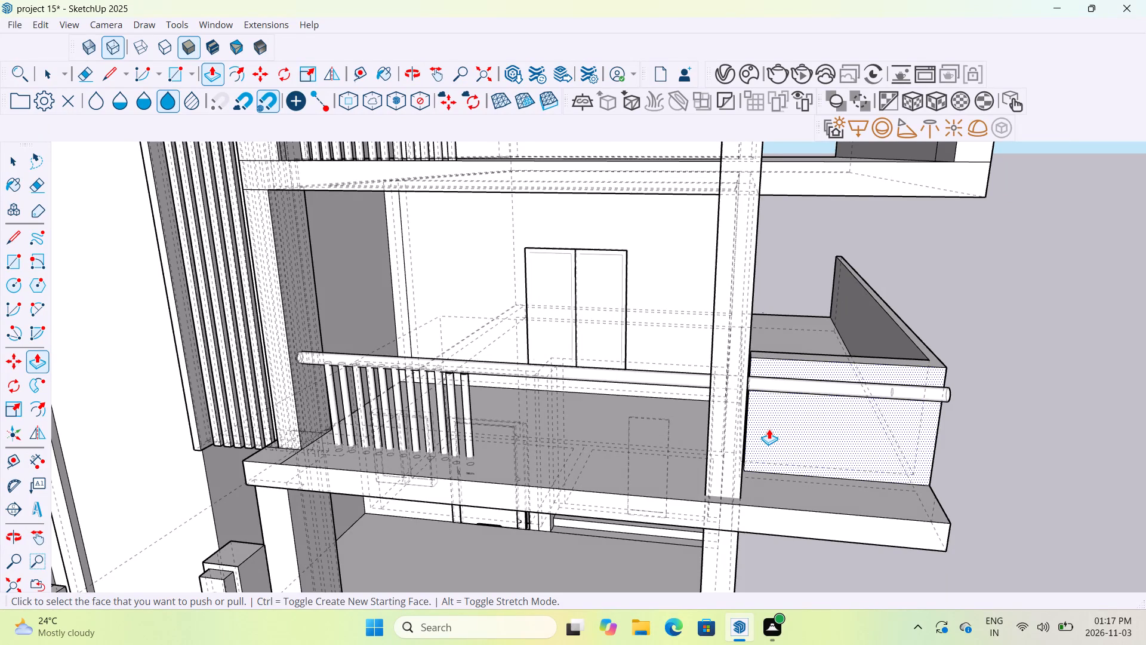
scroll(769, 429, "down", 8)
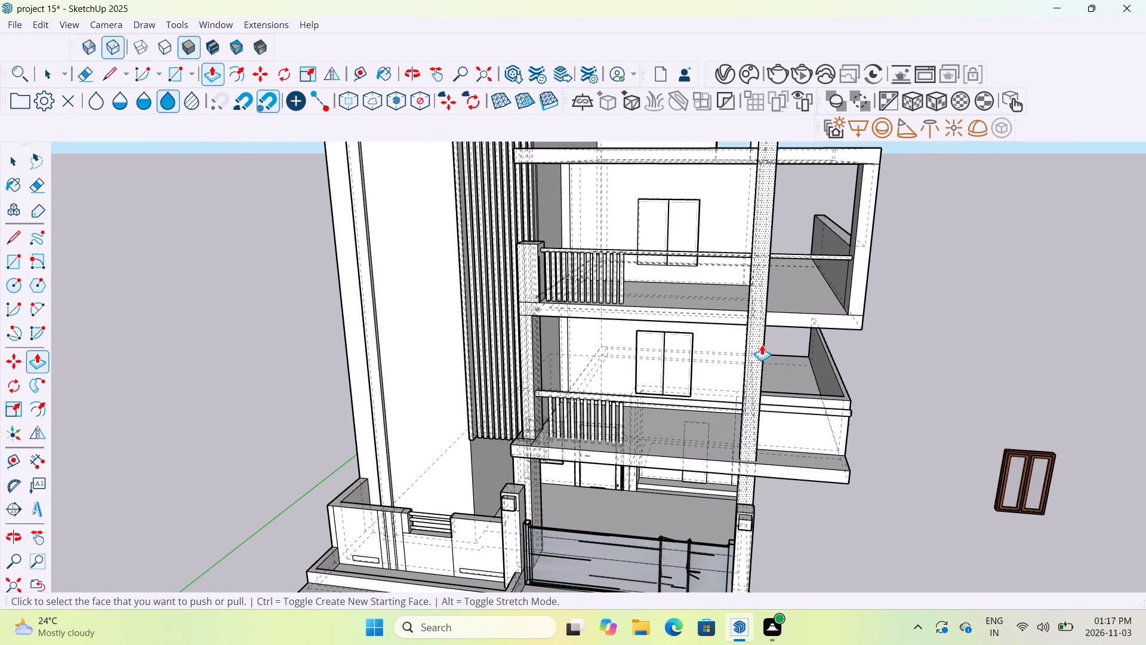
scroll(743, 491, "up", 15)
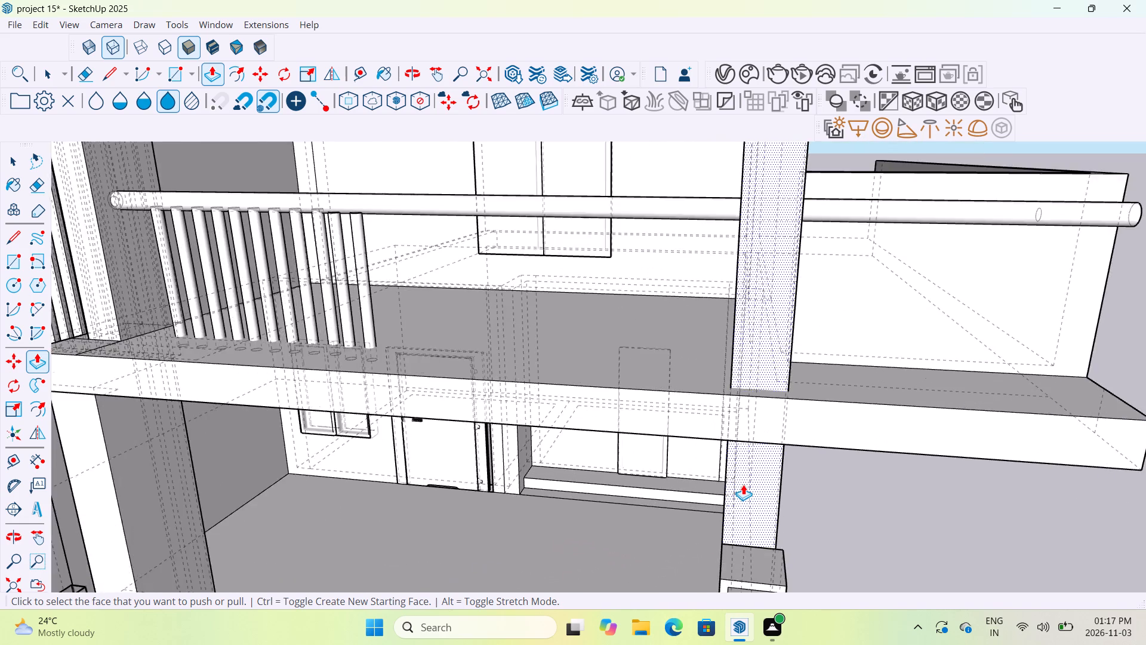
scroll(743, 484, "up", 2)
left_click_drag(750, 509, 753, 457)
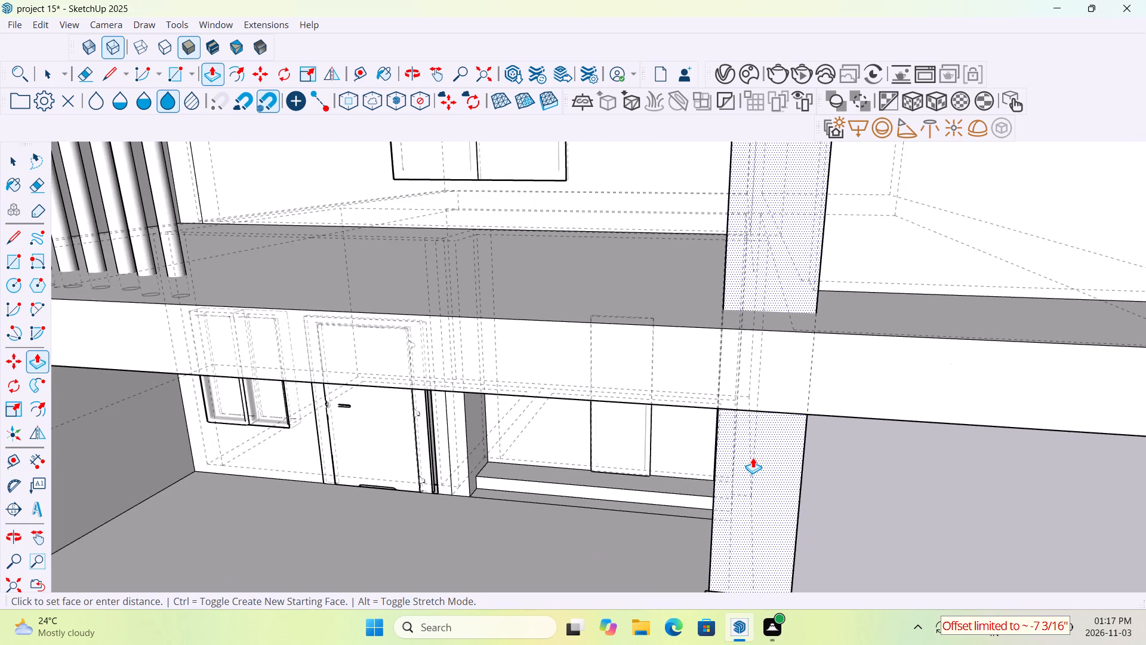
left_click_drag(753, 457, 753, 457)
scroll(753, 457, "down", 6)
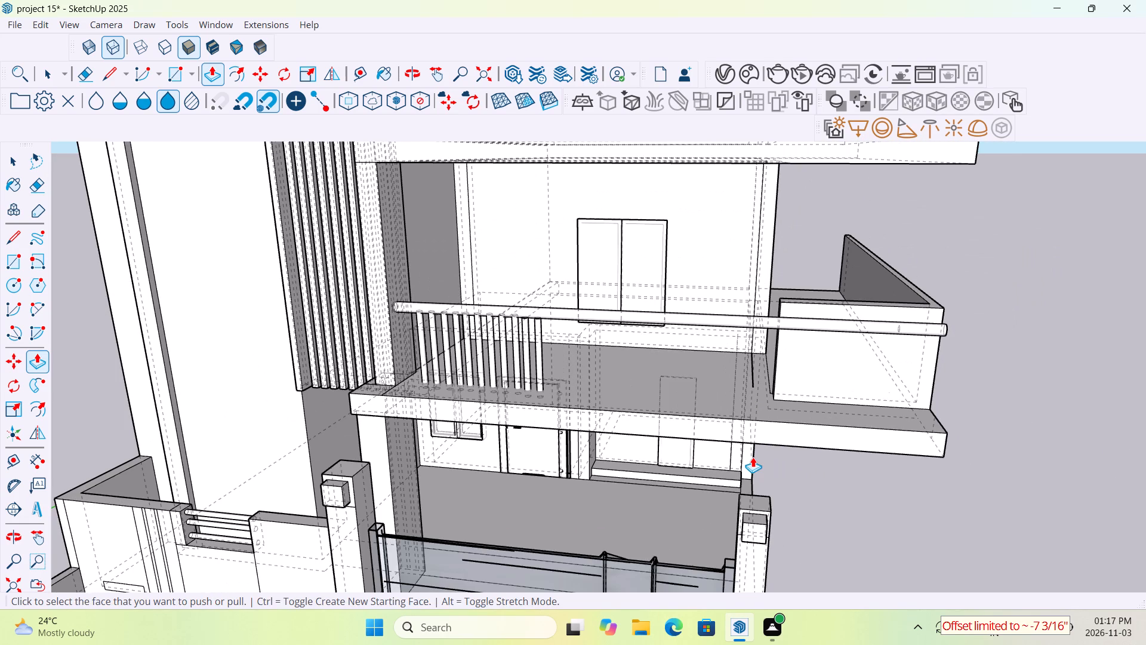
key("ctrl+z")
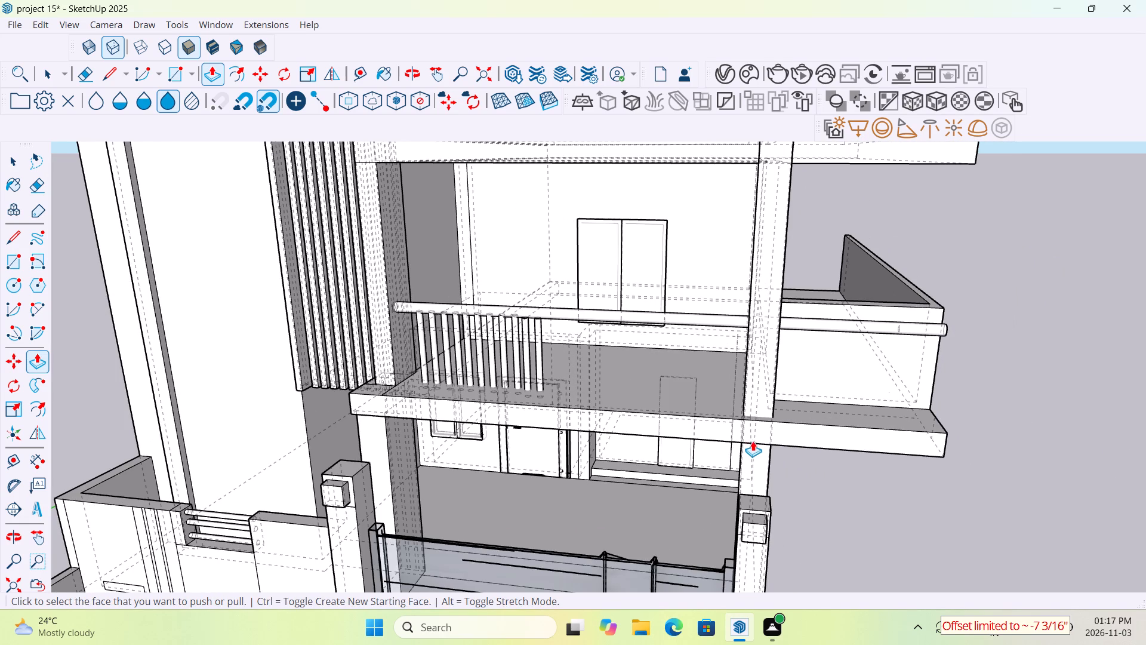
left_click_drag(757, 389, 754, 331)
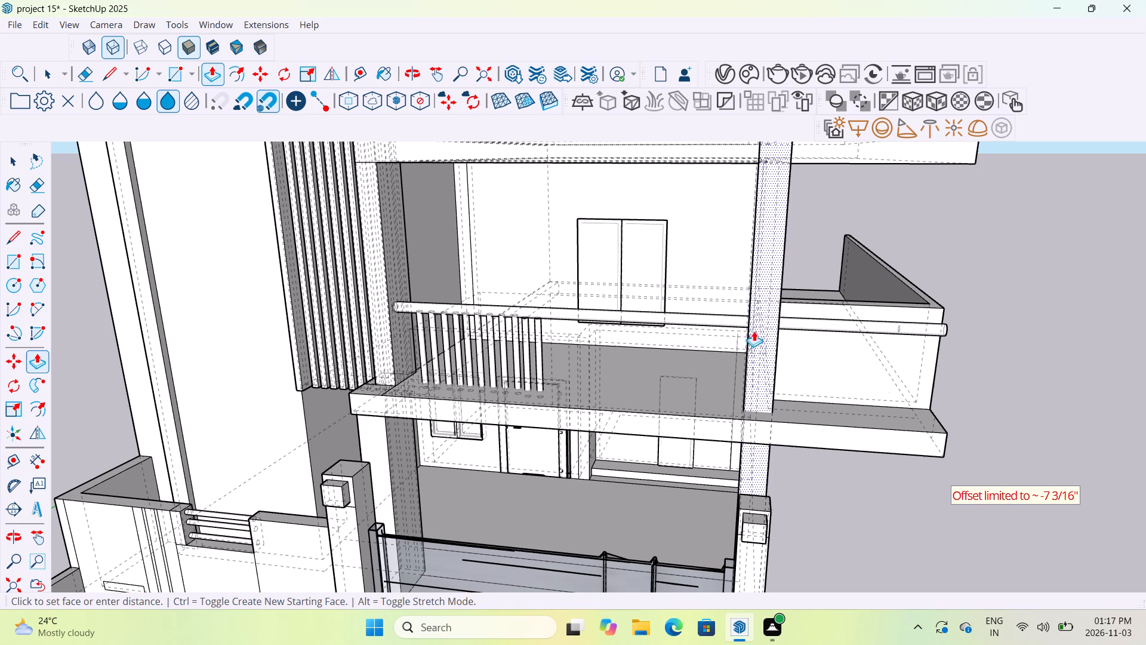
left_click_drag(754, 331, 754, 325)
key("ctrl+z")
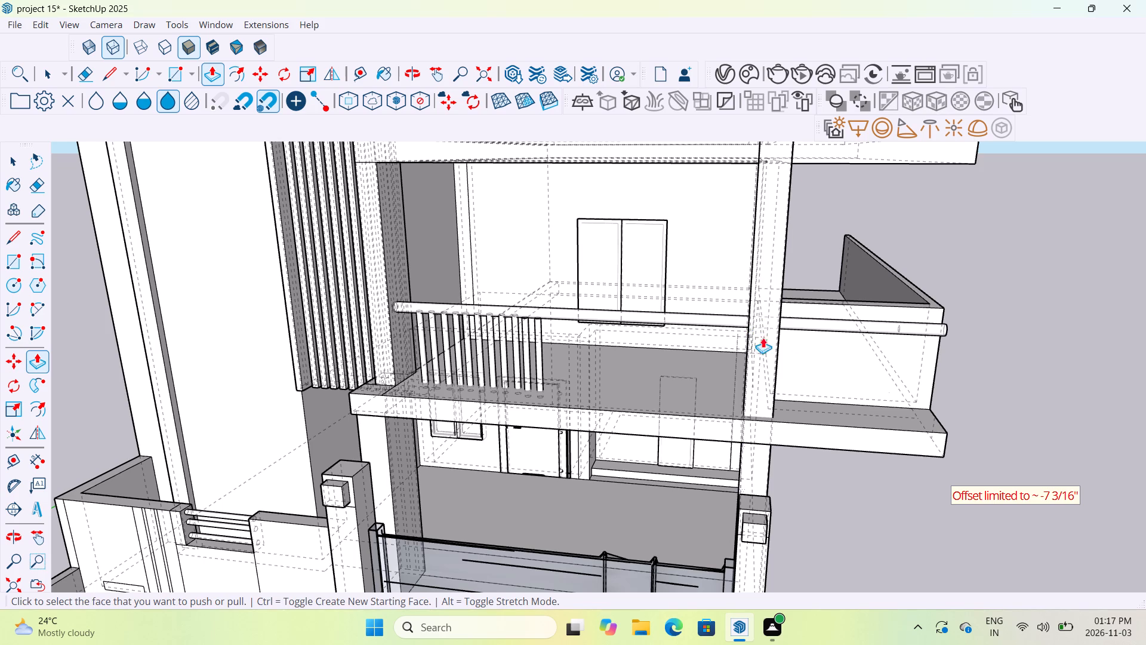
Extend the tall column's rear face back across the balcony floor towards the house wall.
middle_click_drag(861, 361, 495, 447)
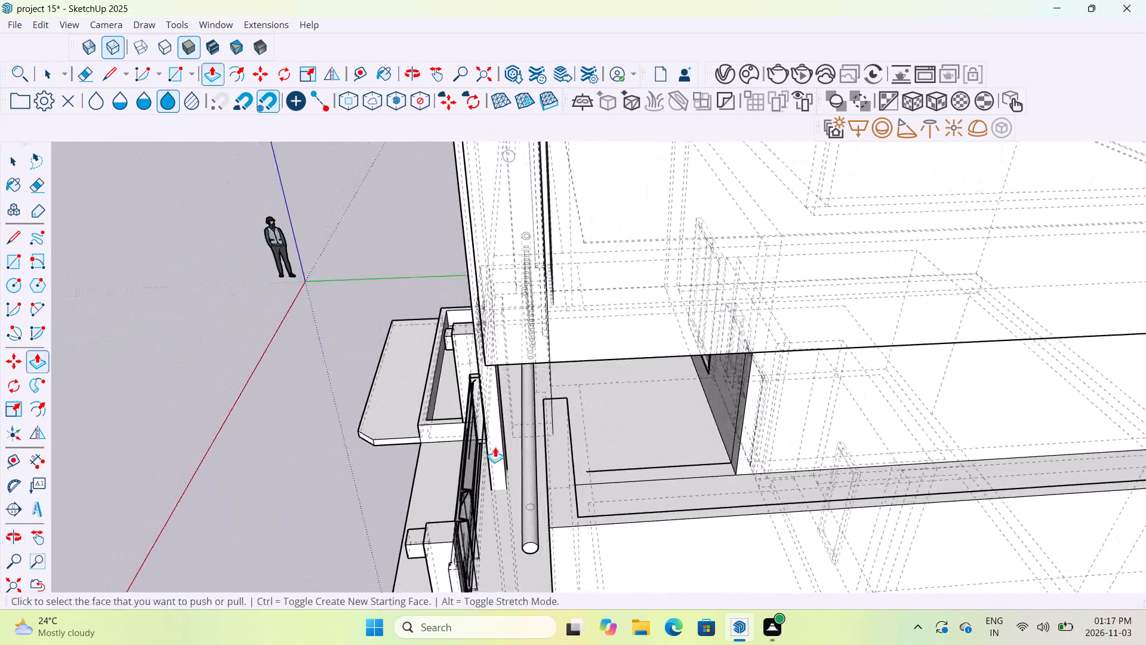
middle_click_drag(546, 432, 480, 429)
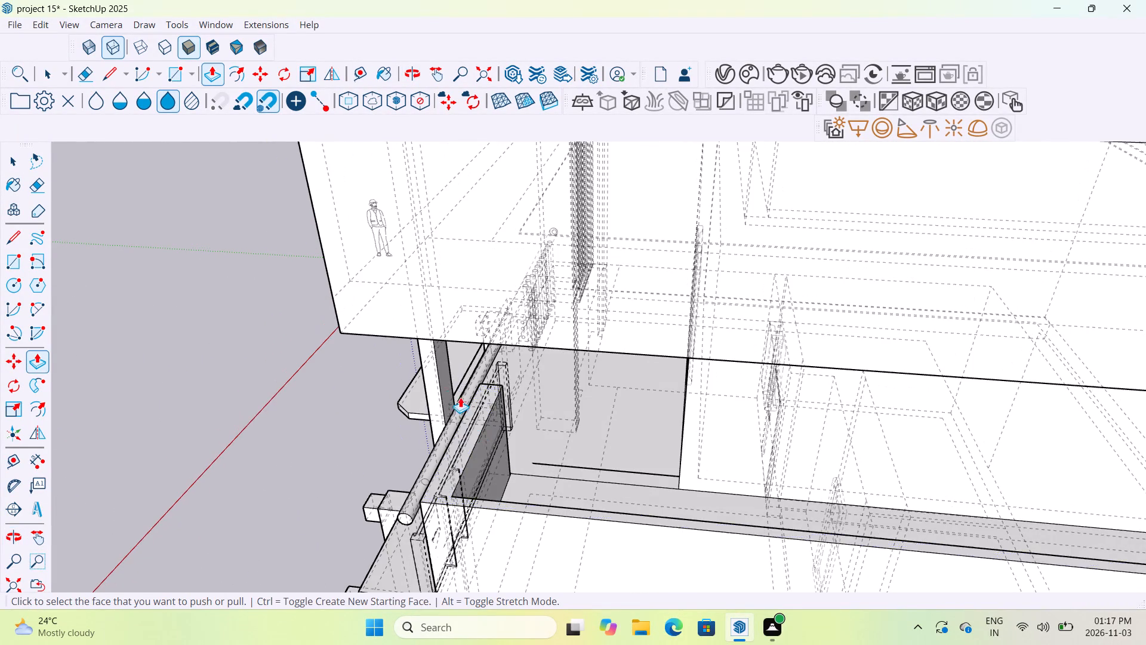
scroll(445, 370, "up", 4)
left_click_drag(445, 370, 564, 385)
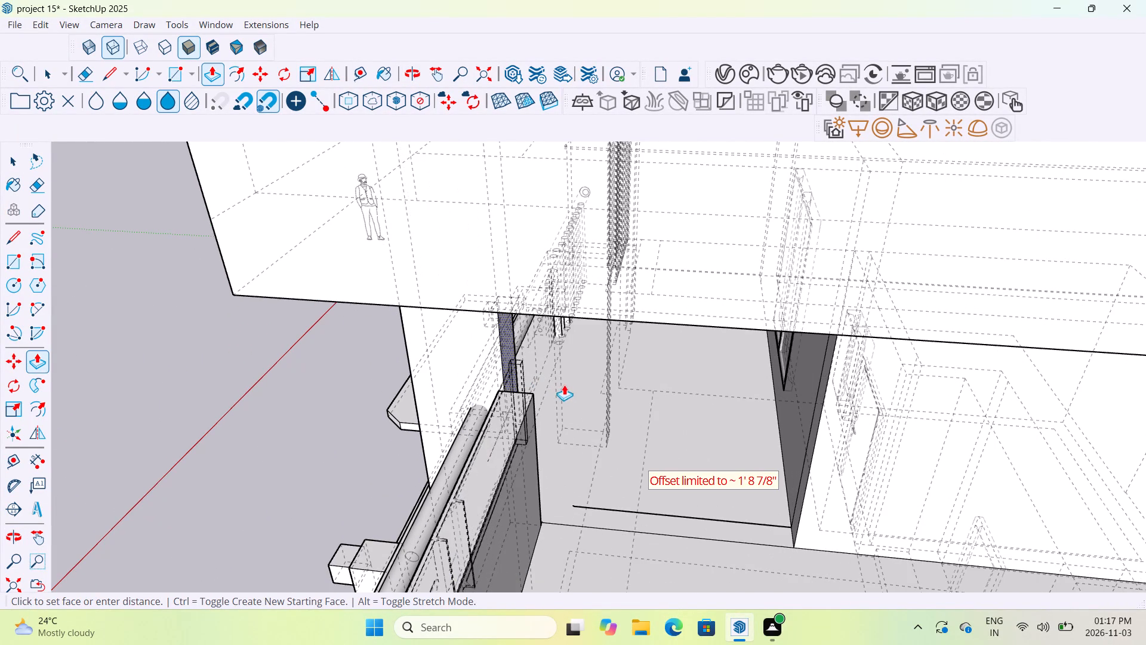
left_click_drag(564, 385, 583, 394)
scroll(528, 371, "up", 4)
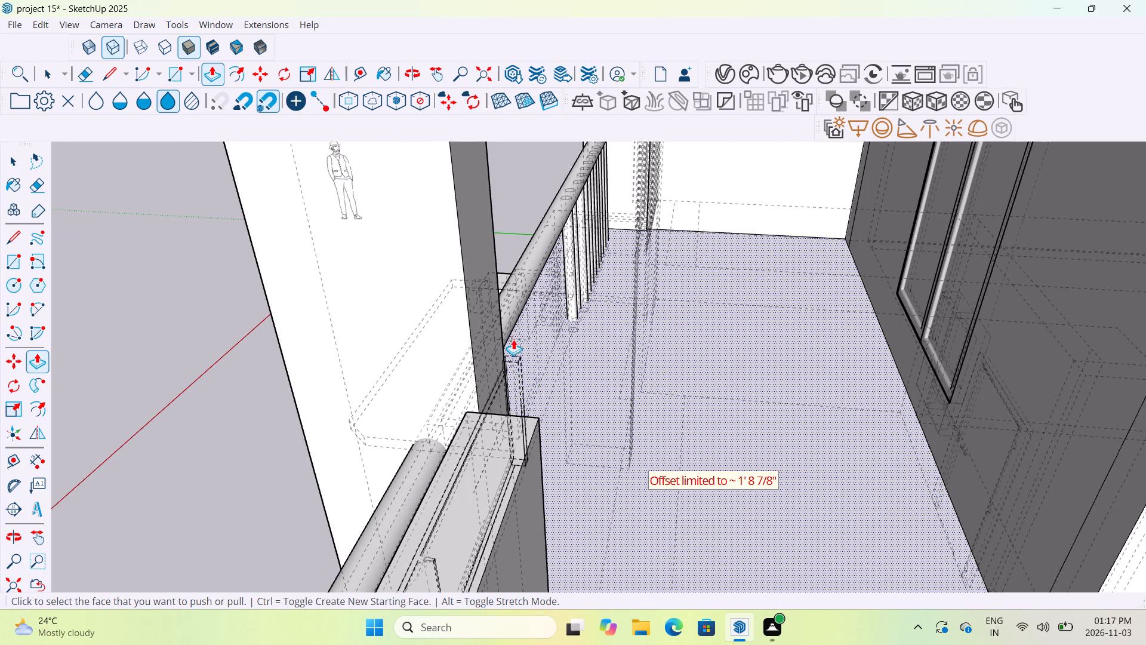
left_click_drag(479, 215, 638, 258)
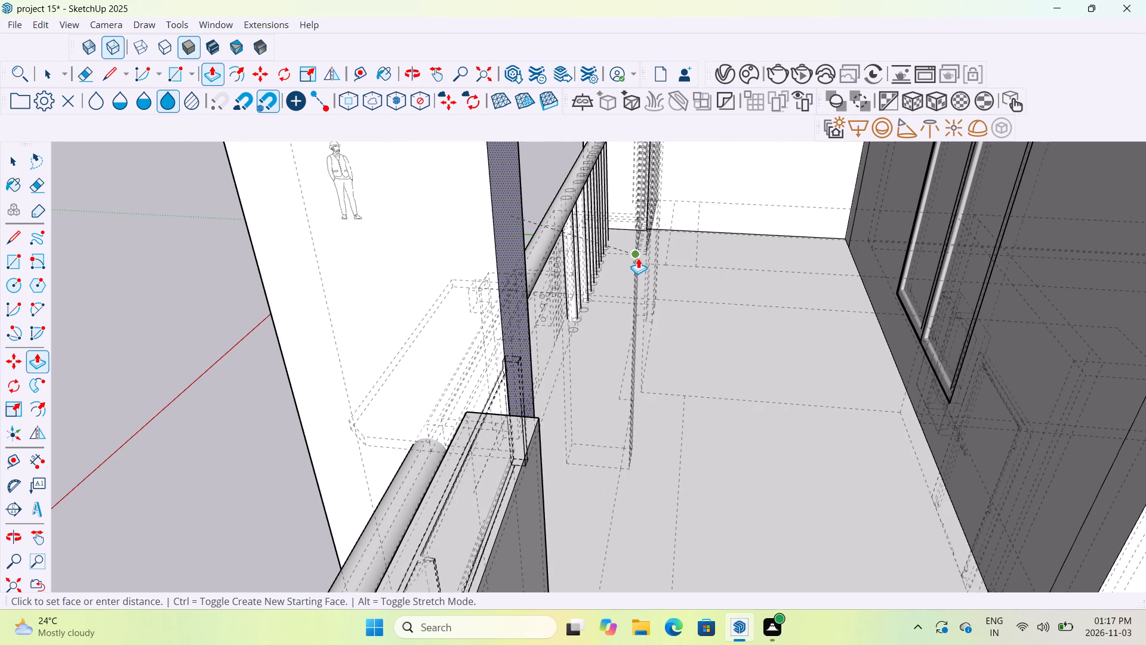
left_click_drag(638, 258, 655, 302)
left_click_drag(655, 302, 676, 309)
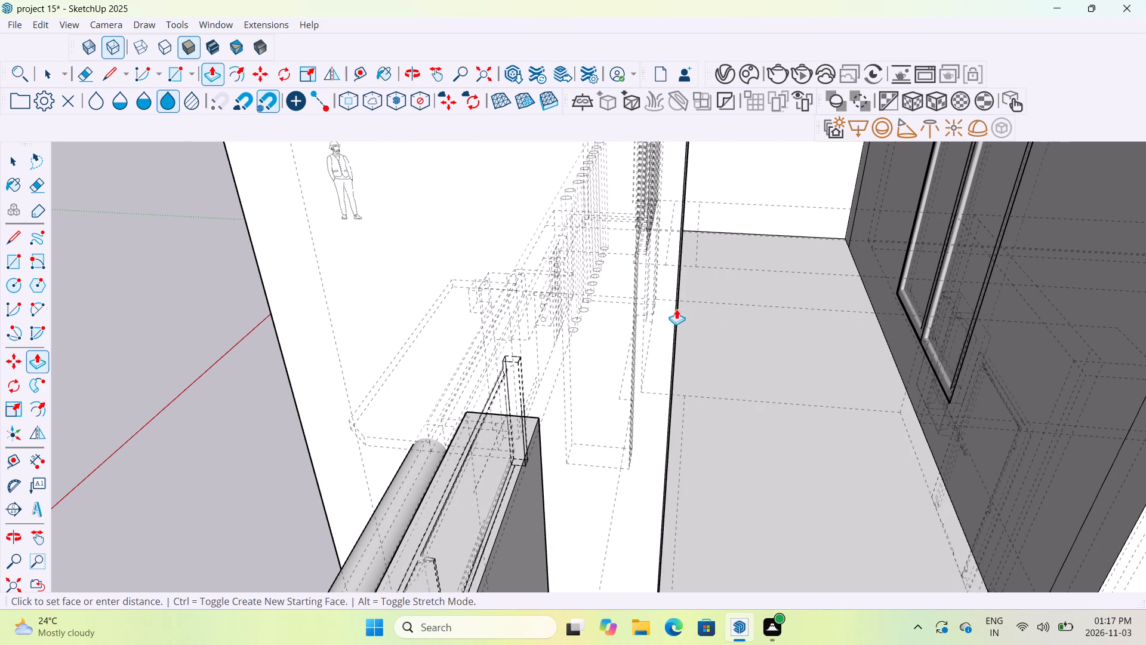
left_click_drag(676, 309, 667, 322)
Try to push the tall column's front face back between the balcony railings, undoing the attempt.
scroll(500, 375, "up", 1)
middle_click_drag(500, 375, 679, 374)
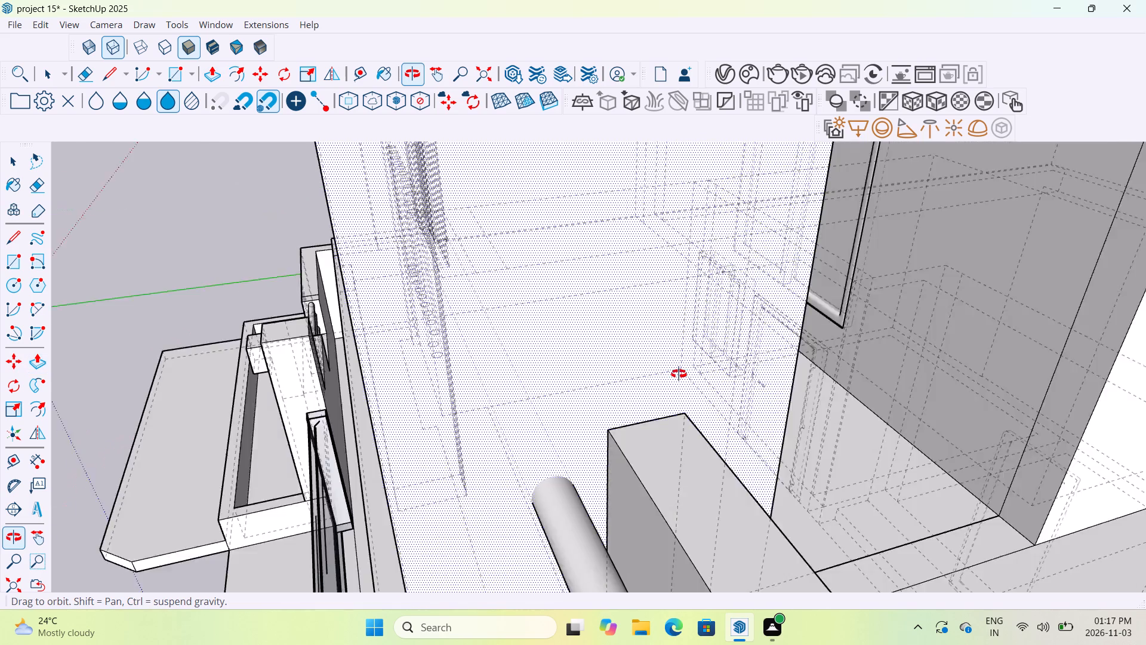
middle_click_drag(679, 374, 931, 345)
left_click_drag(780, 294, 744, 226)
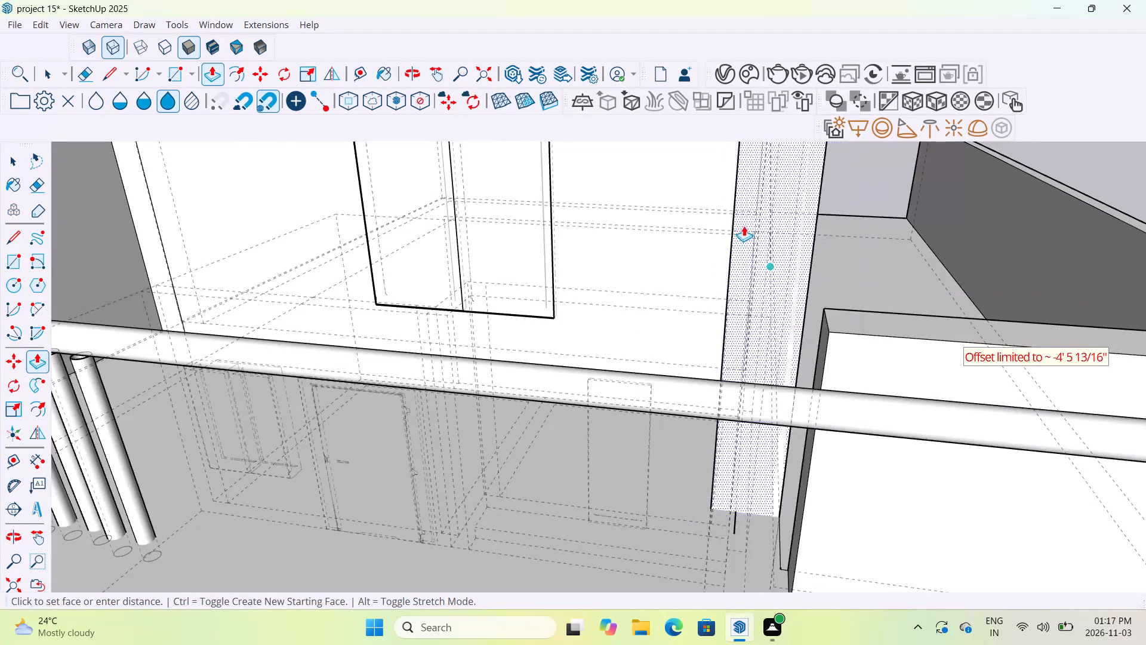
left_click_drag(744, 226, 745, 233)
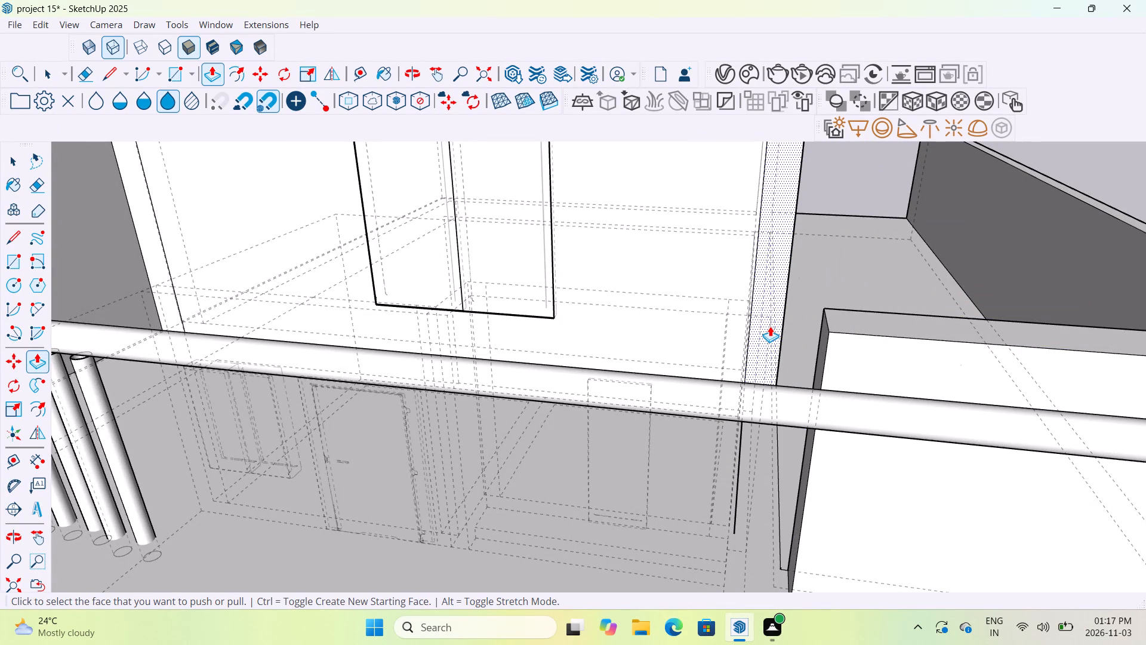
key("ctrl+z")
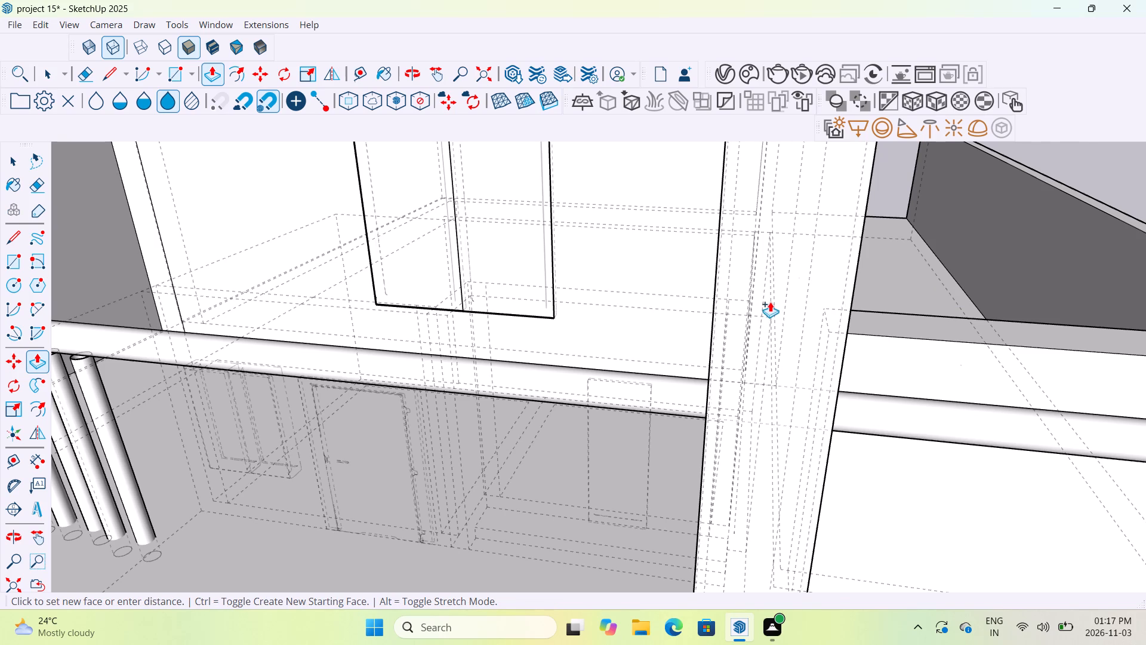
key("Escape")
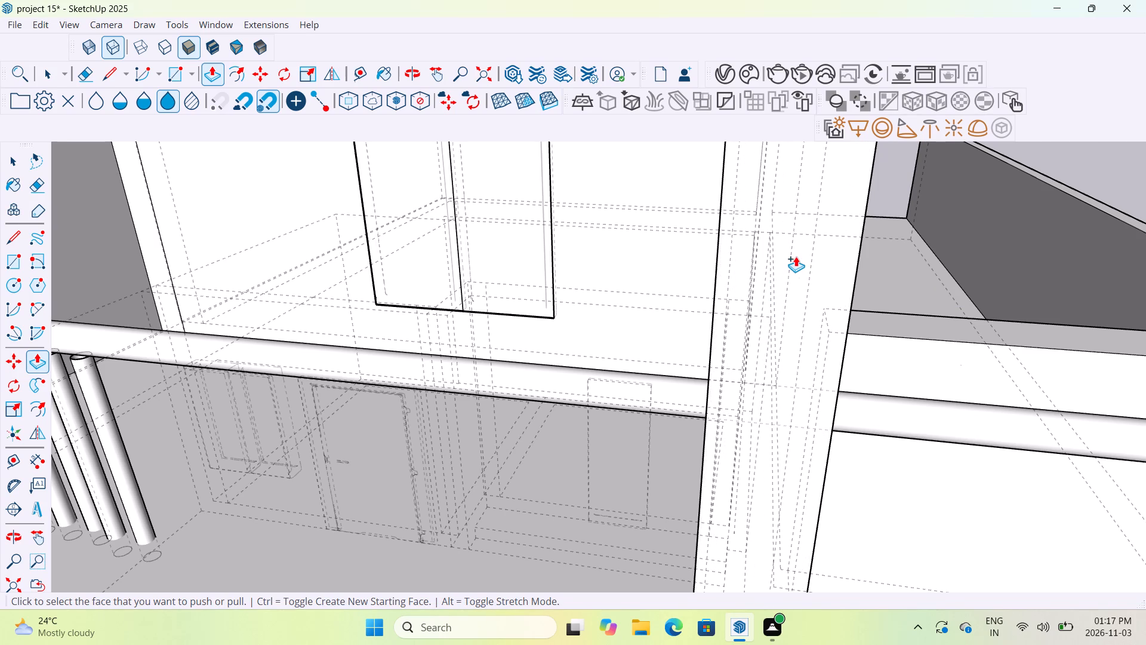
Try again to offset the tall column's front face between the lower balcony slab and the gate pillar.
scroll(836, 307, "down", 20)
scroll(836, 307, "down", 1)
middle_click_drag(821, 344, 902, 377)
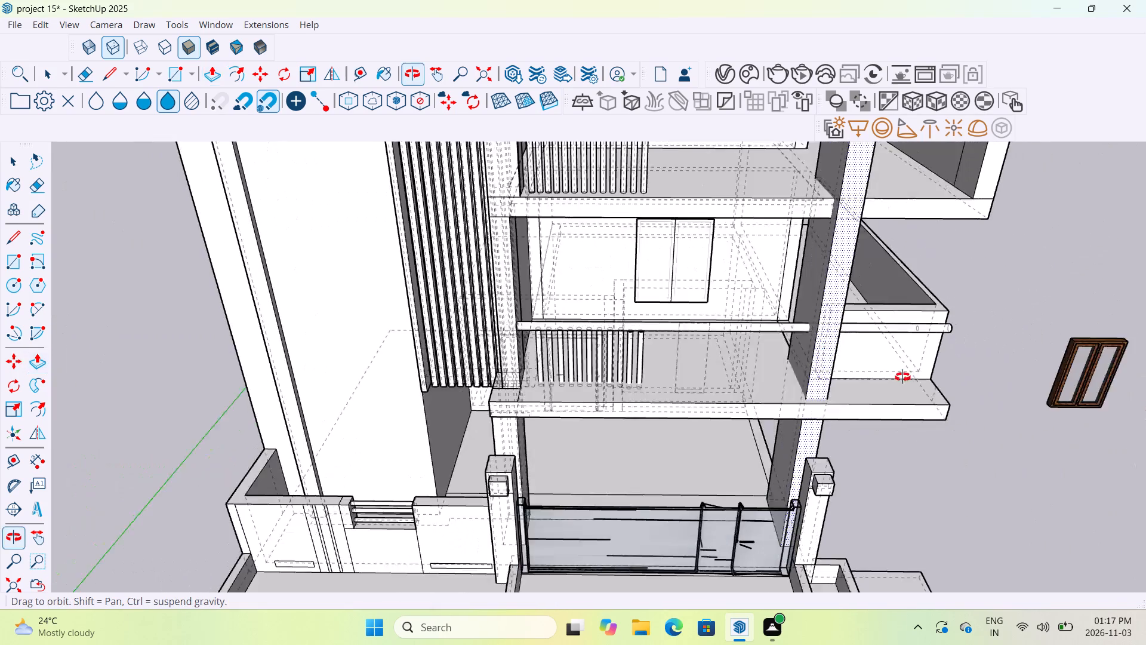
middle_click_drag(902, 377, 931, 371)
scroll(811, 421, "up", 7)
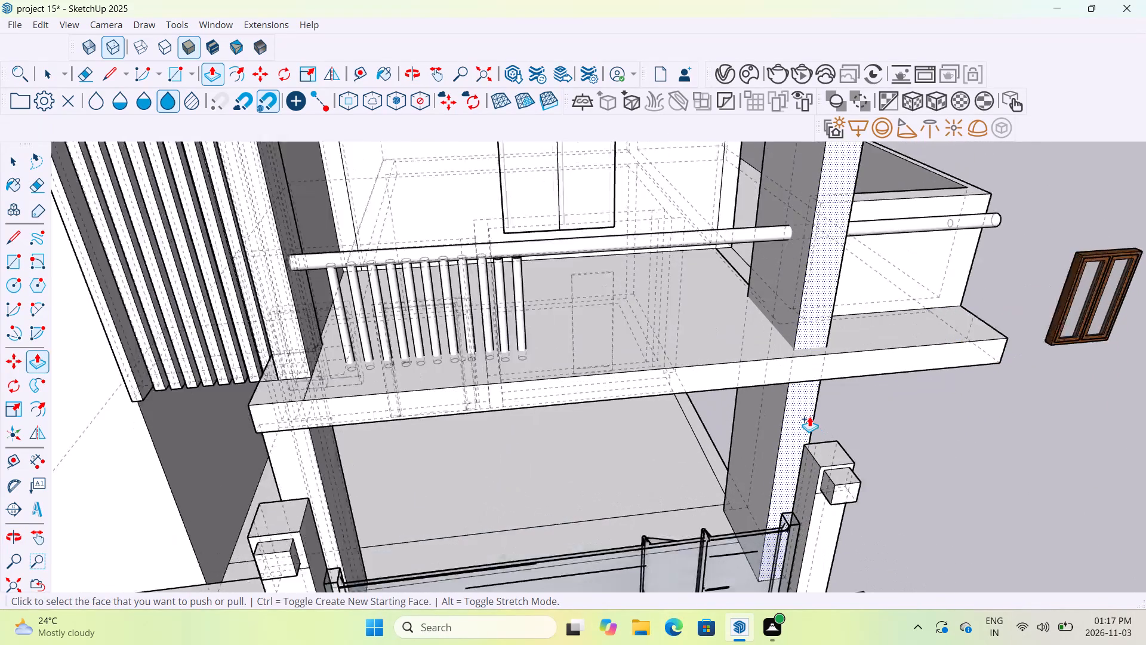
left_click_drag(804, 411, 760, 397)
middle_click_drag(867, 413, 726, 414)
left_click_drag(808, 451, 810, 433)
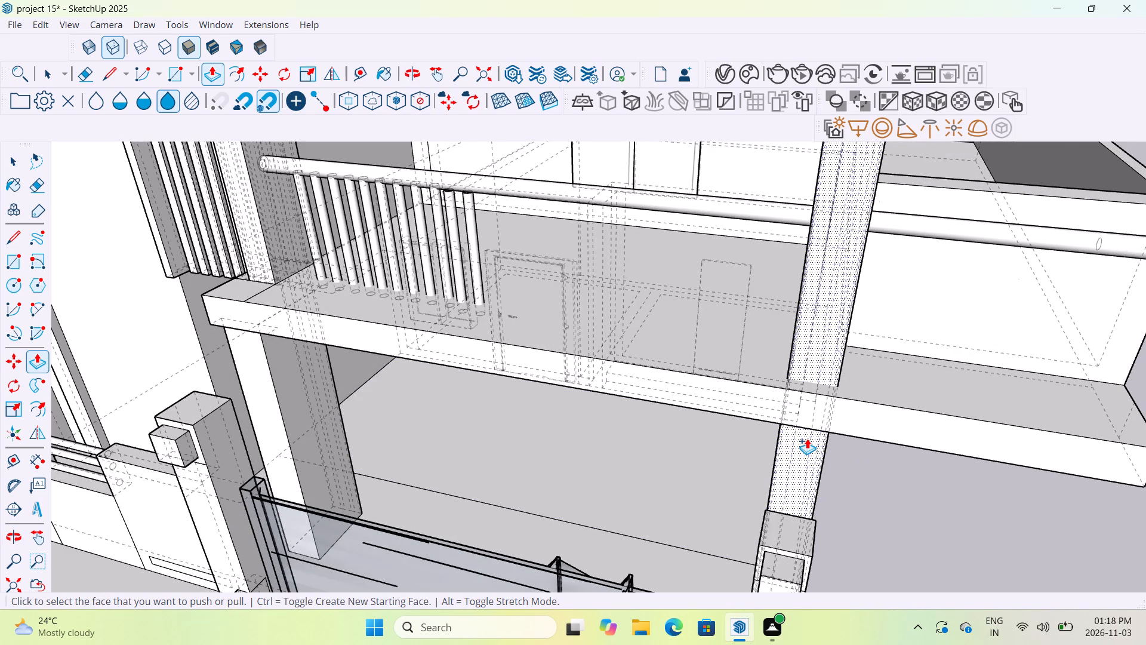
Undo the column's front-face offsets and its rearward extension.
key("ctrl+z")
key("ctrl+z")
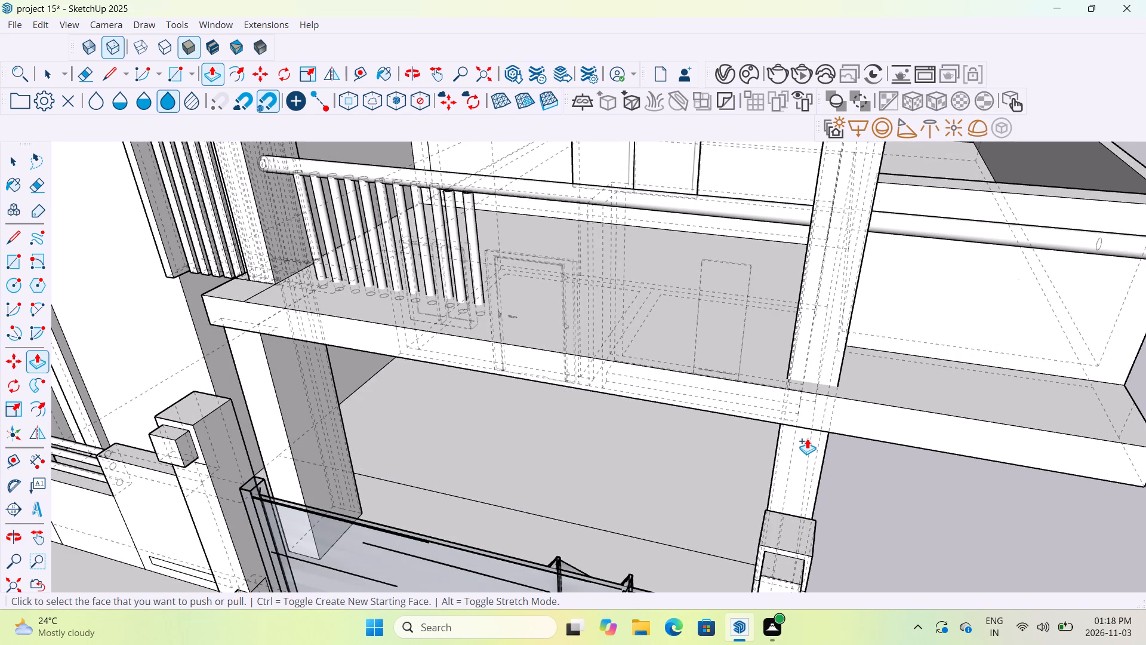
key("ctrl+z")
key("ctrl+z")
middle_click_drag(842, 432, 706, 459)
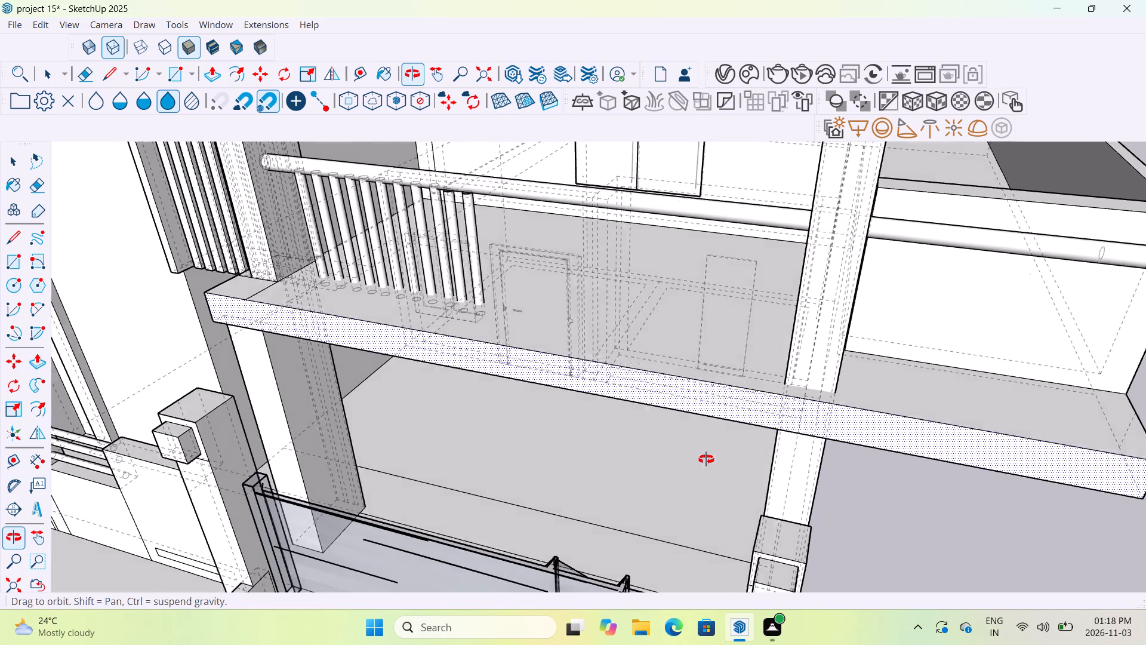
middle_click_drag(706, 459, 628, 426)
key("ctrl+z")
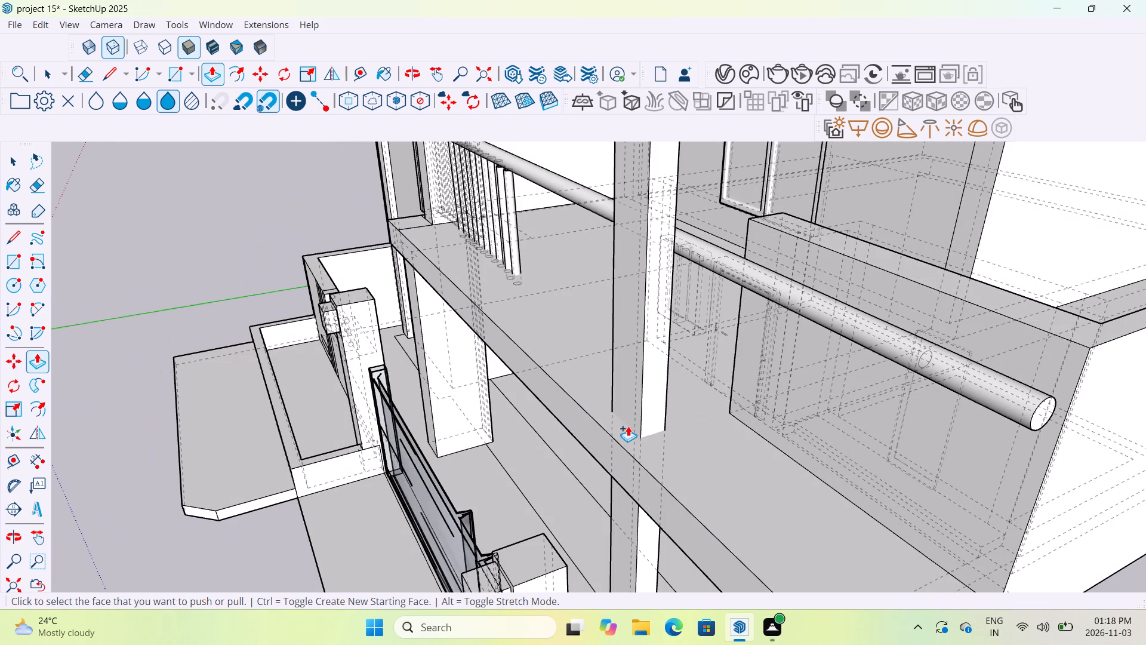
Turn off the back edges display, compare the face styles, and leave the model in the Shaded style.
middle_click_drag(748, 389, 577, 401)
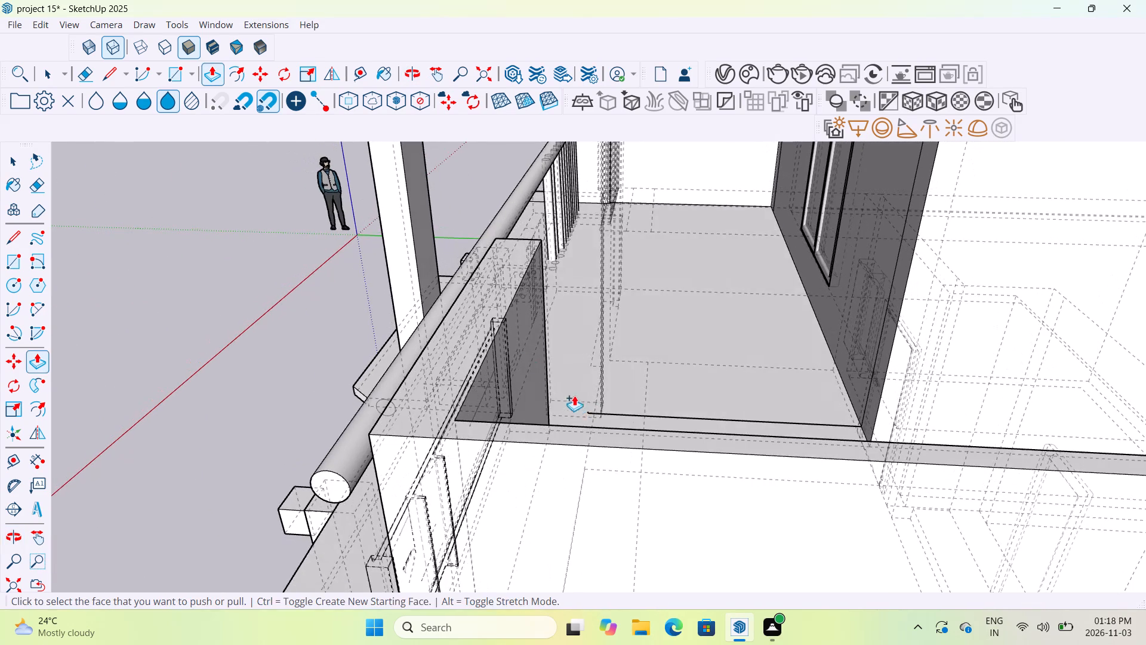
left_click(89, 51)
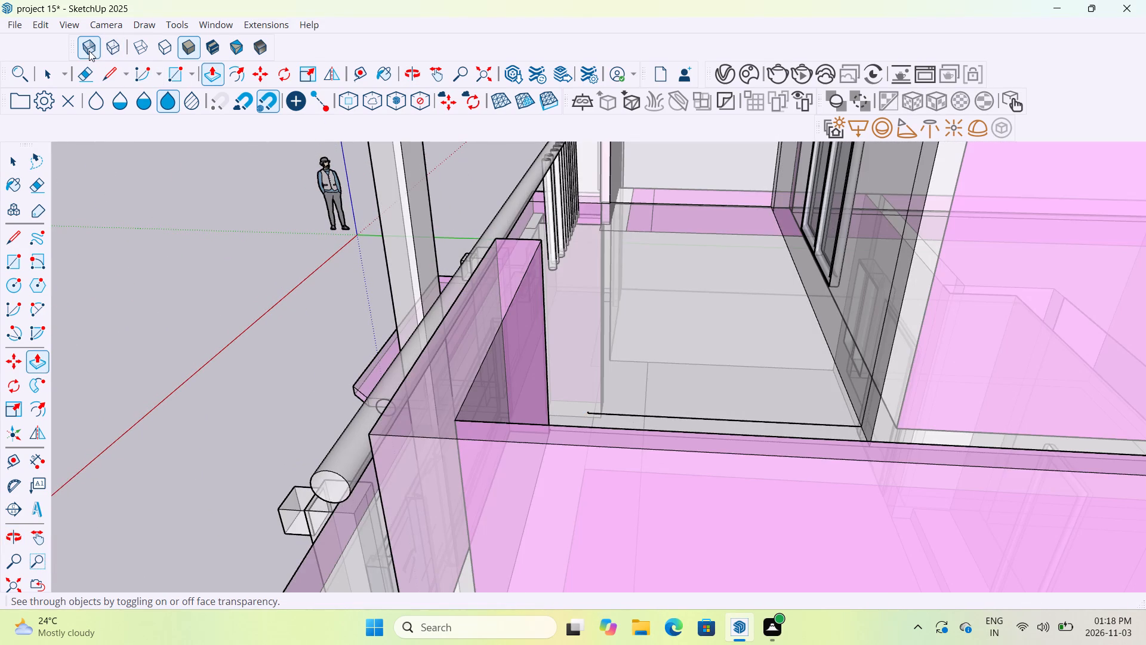
left_click(104, 54)
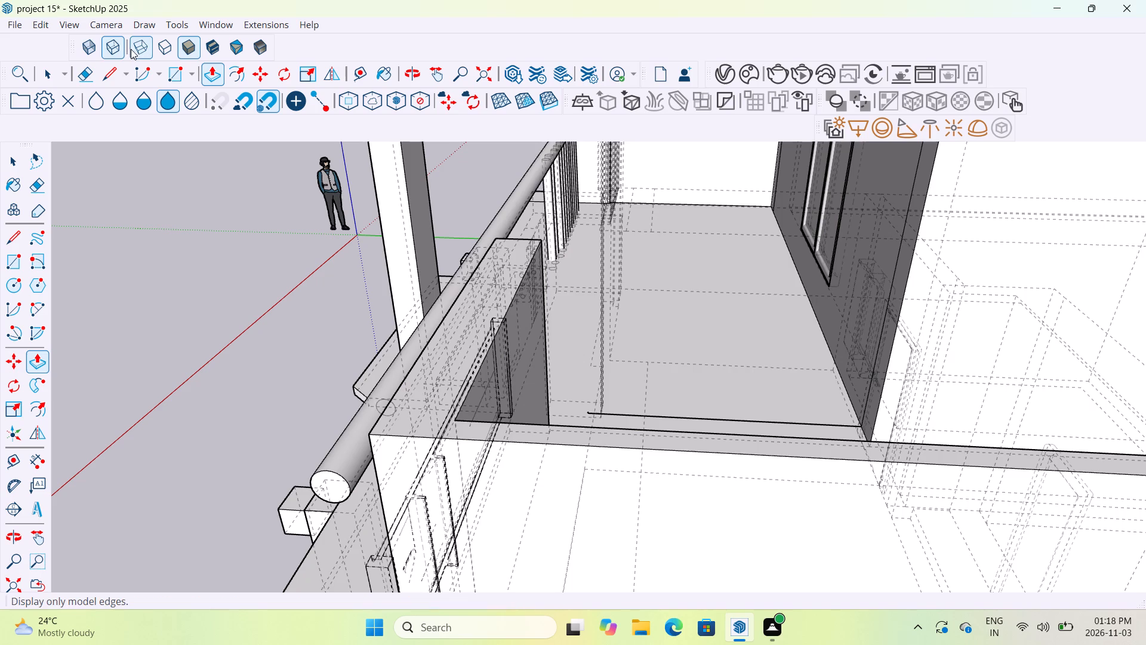
left_click(136, 49)
left_click(159, 51)
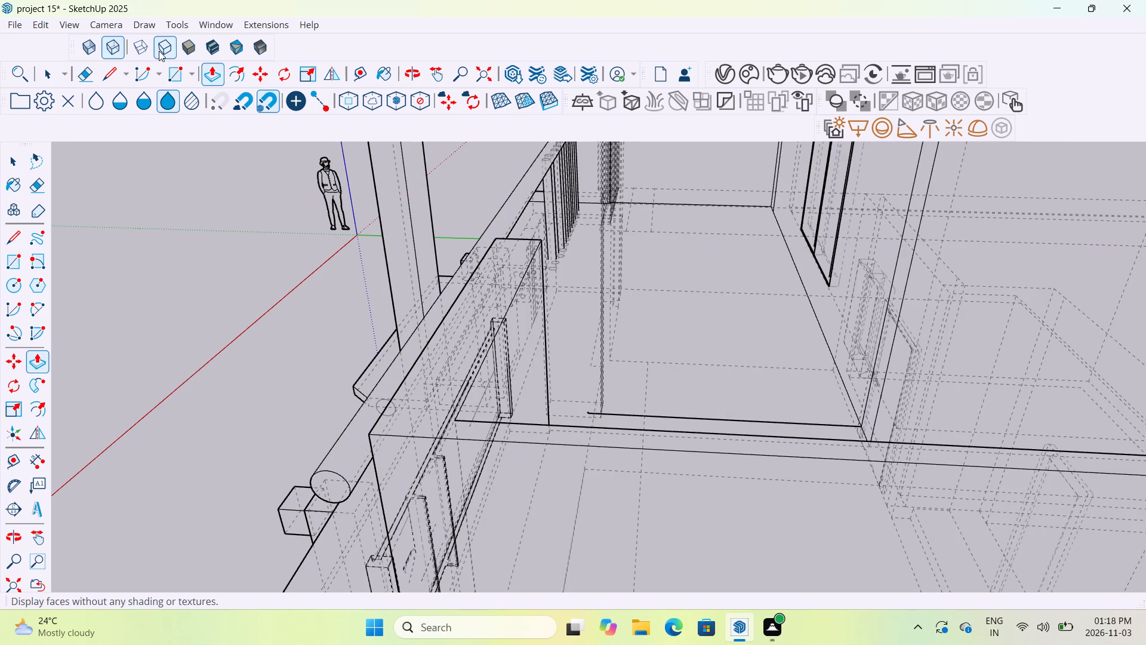
left_click(190, 56)
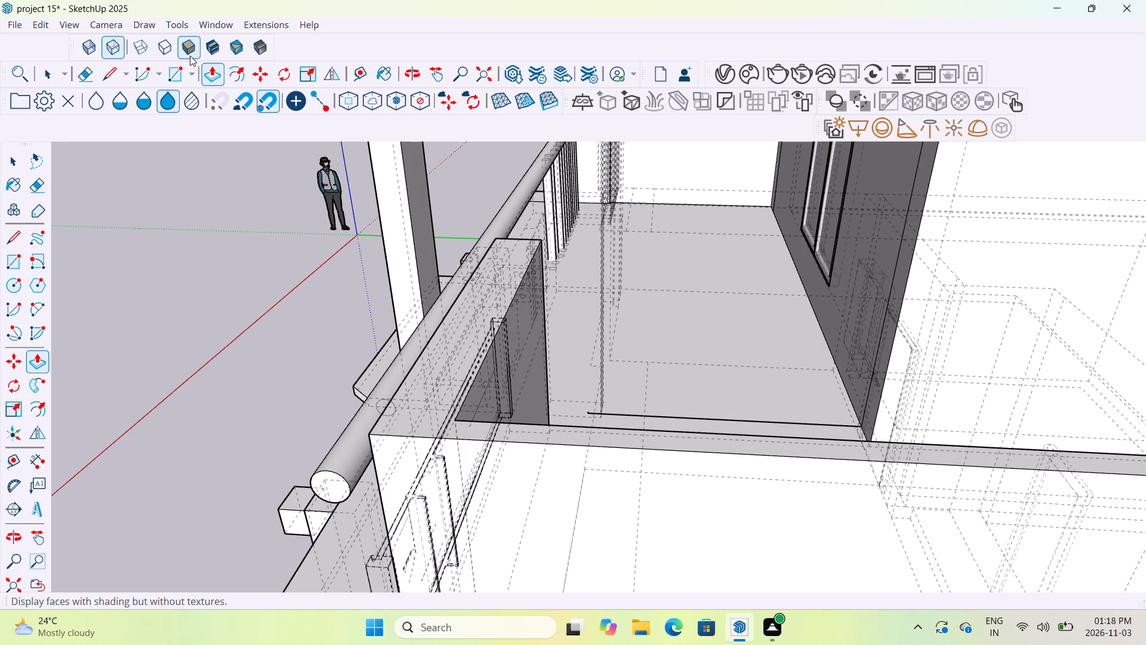
left_click(204, 50)
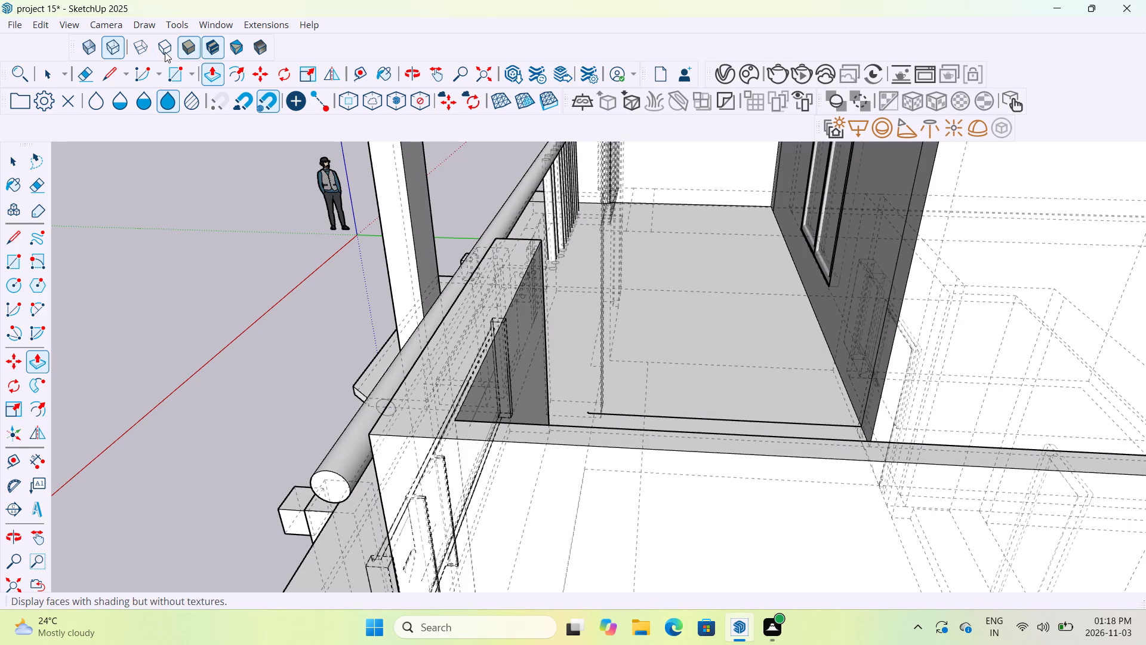
left_click(119, 53)
left_click(165, 47)
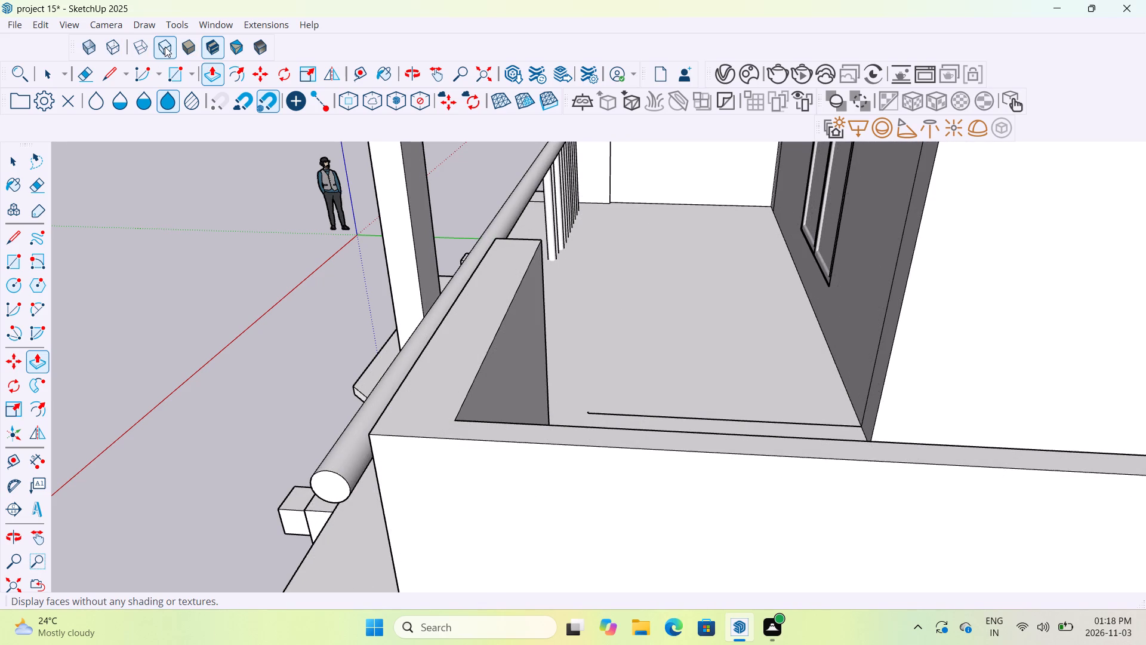
left_click(138, 48)
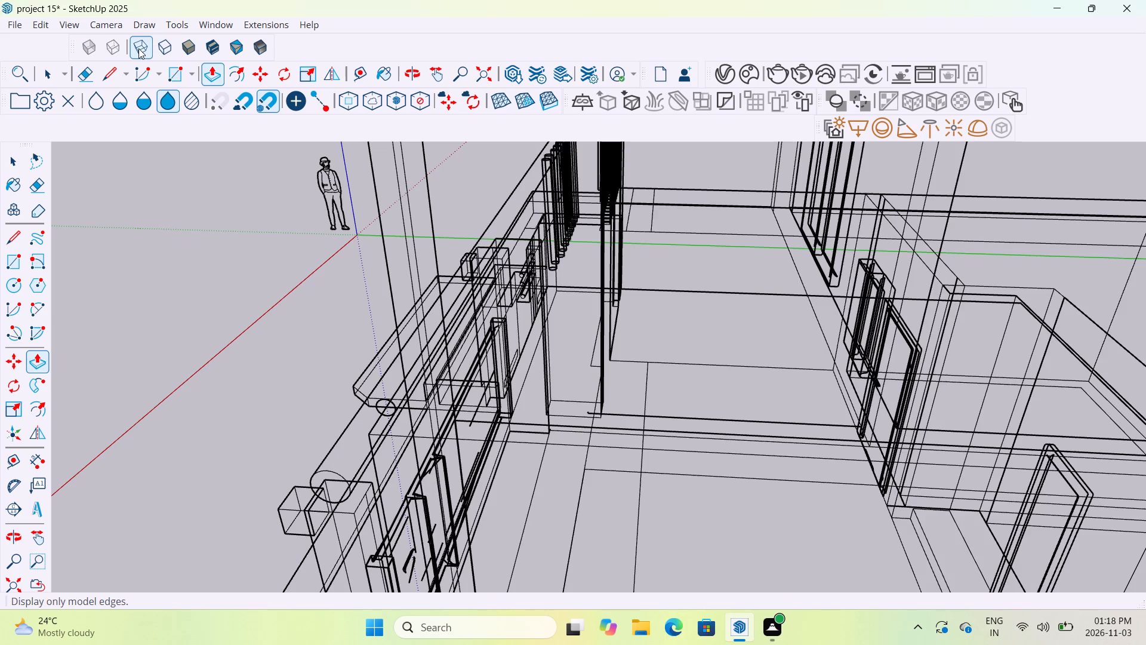
left_click(154, 48)
left_click(178, 51)
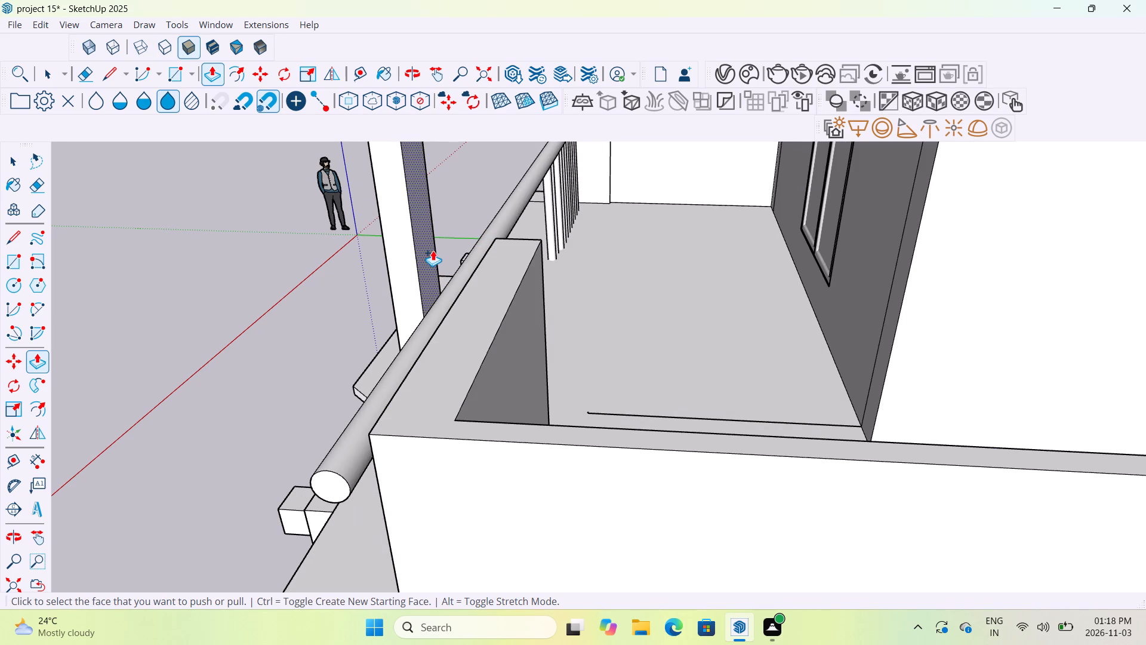
Push/Pull the tall column's rear face as a new starting face, deepening the column across the balcony towards the house wall.
left_click(430, 250)
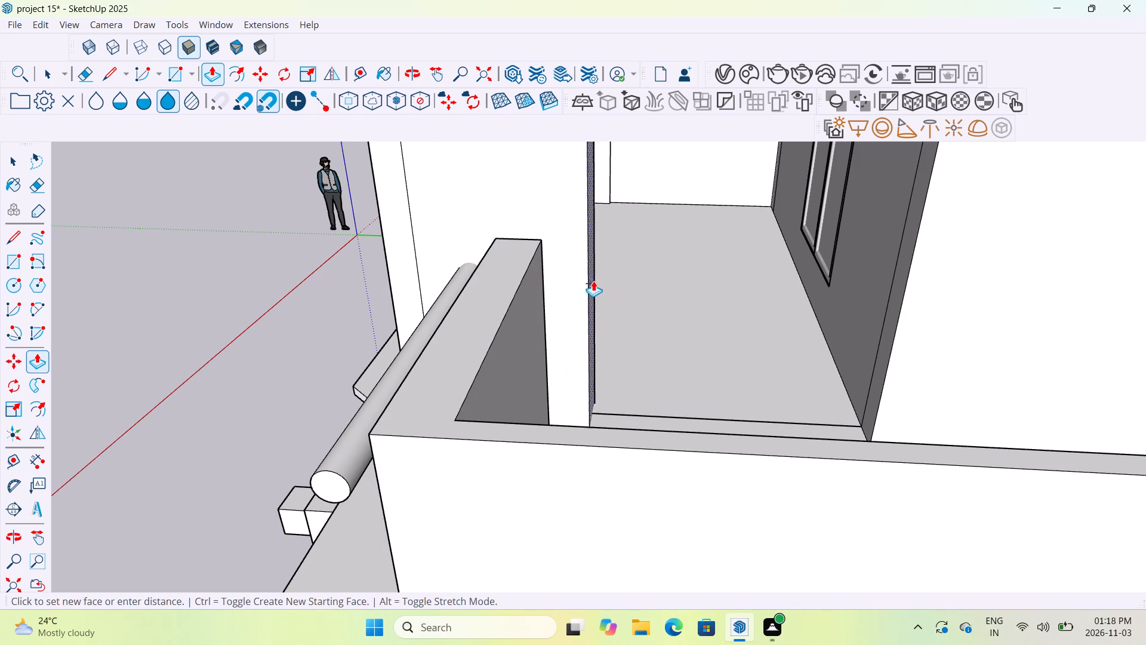
middle_click_drag(594, 282, 626, 317)
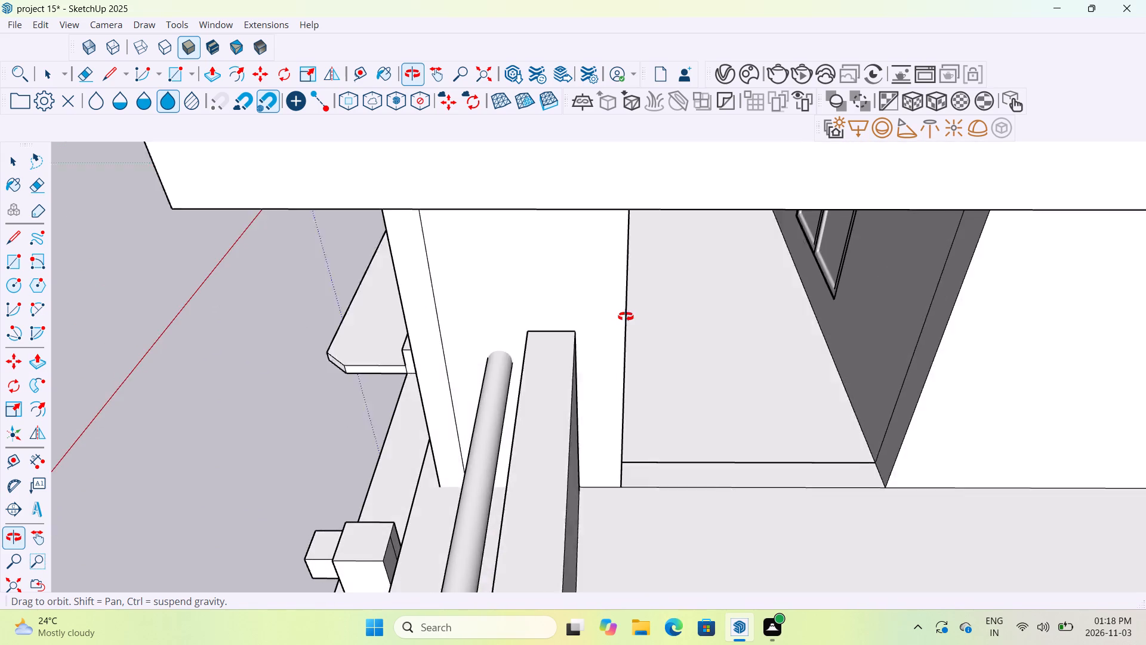
middle_click_drag(626, 317, 623, 317)
left_click(617, 320)
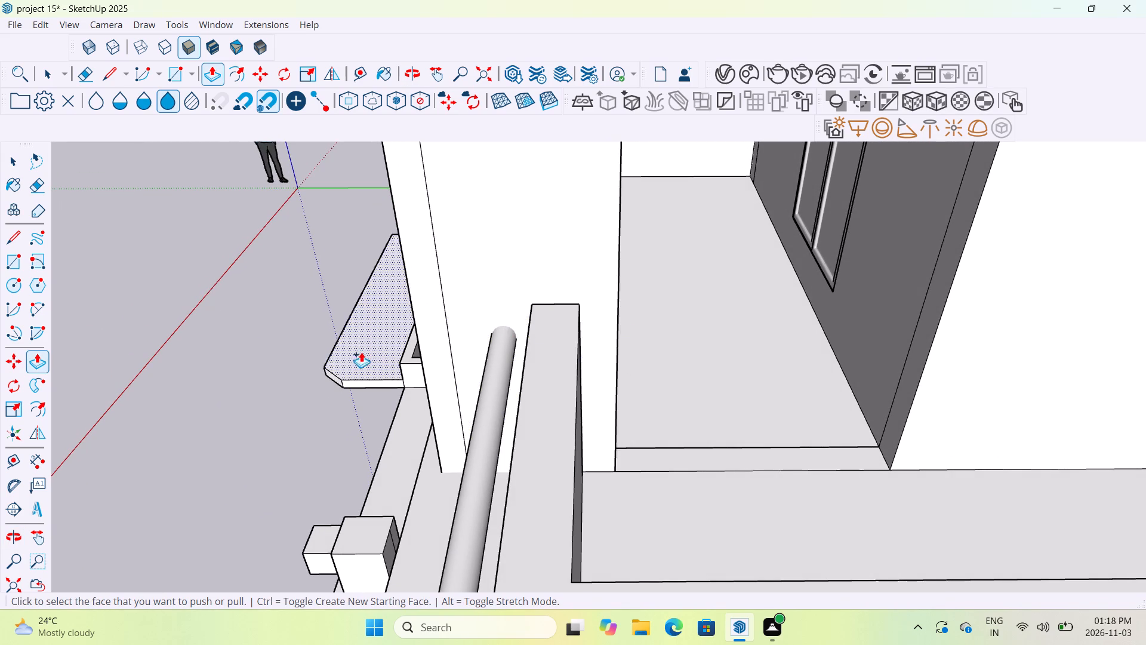
Examine the deepened column against the balcony slabs, railings and gate pillar from several angles.
middle_click_drag(361, 352, 621, 391)
middle_click_drag(842, 419, 865, 390)
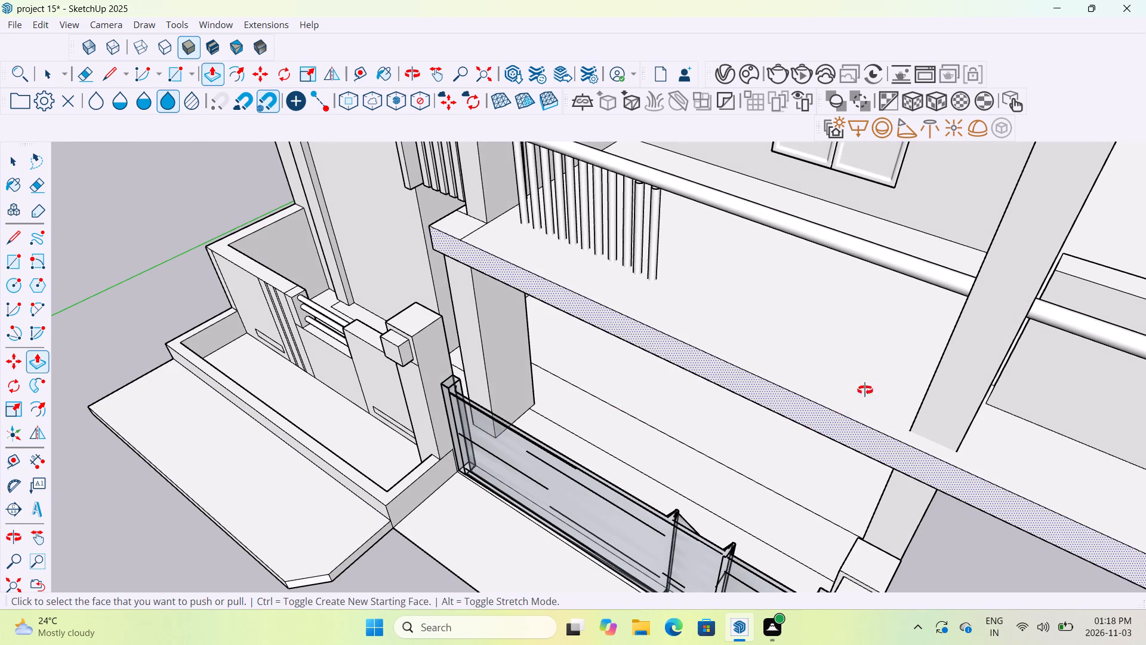
middle_click_drag(865, 390, 888, 291)
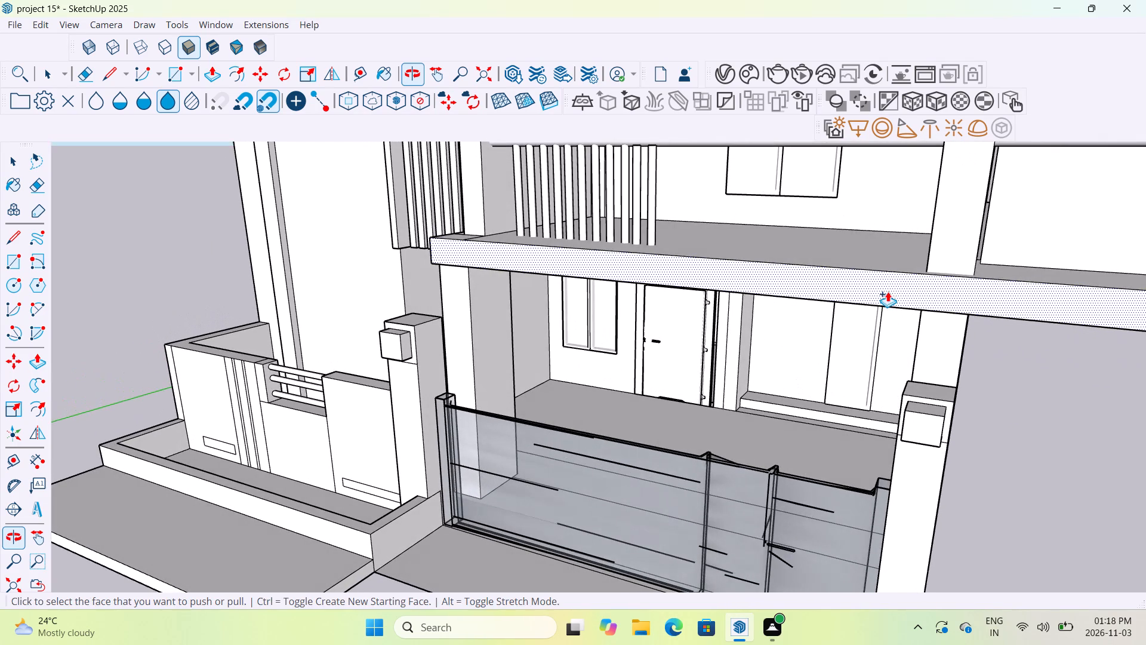
left_click_drag(946, 240, 920, 216)
scroll(920, 216, "down", 11)
middle_click_drag(957, 219, 893, 312)
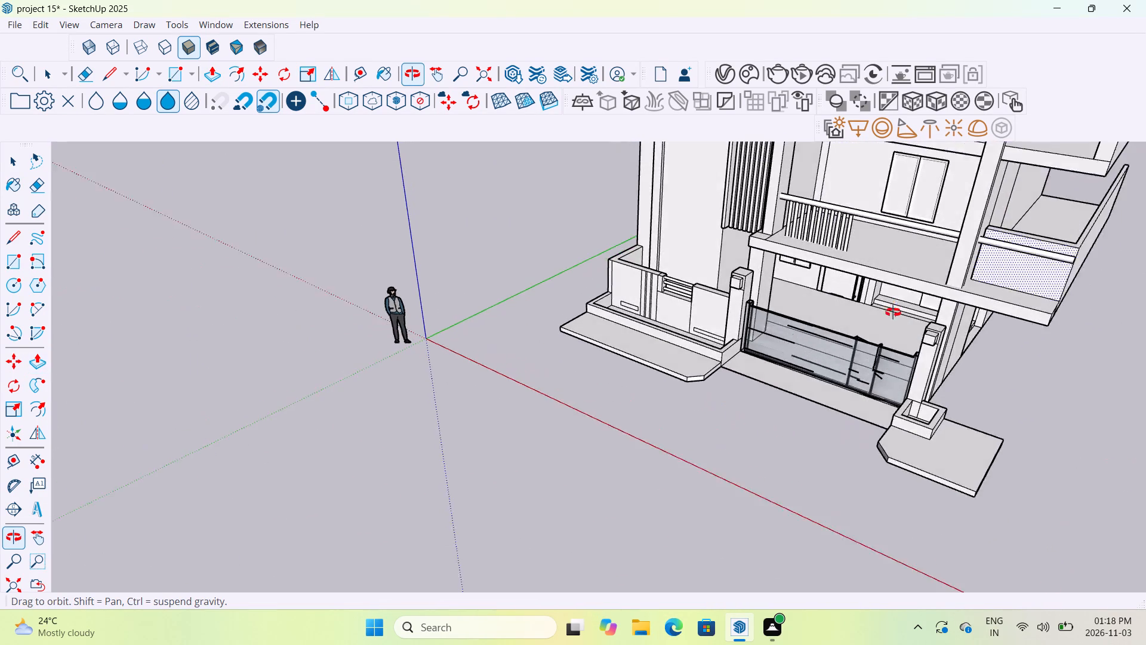
middle_click_drag(893, 312, 878, 350)
middle_click_drag(1054, 330, 971, 325)
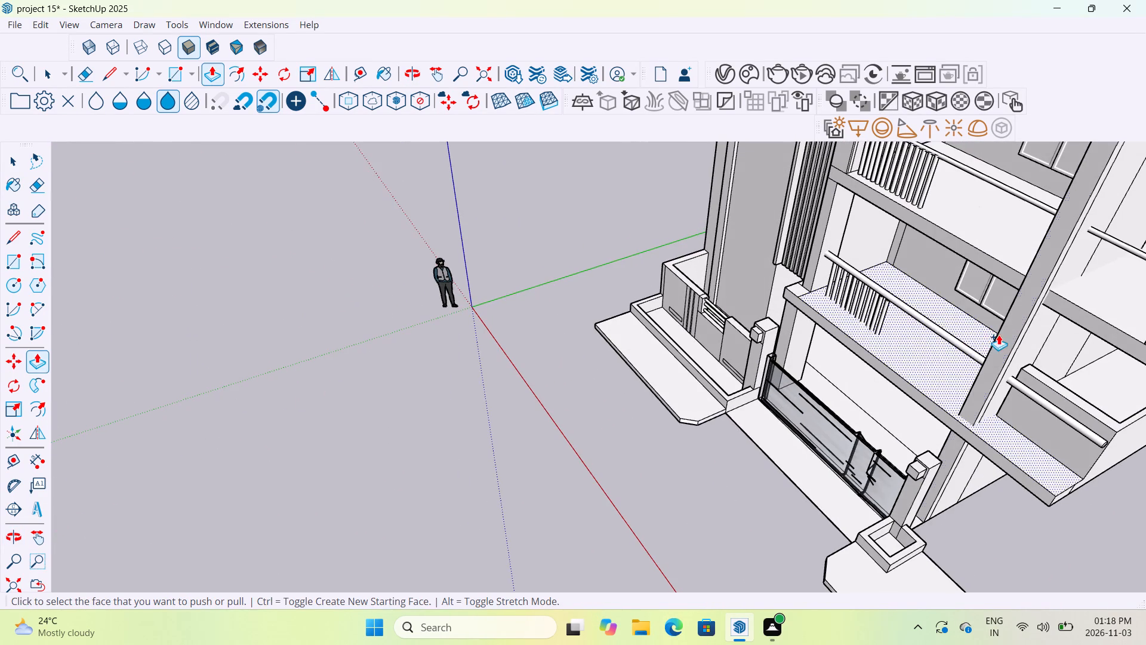
middle_click_drag(1050, 346, 949, 325)
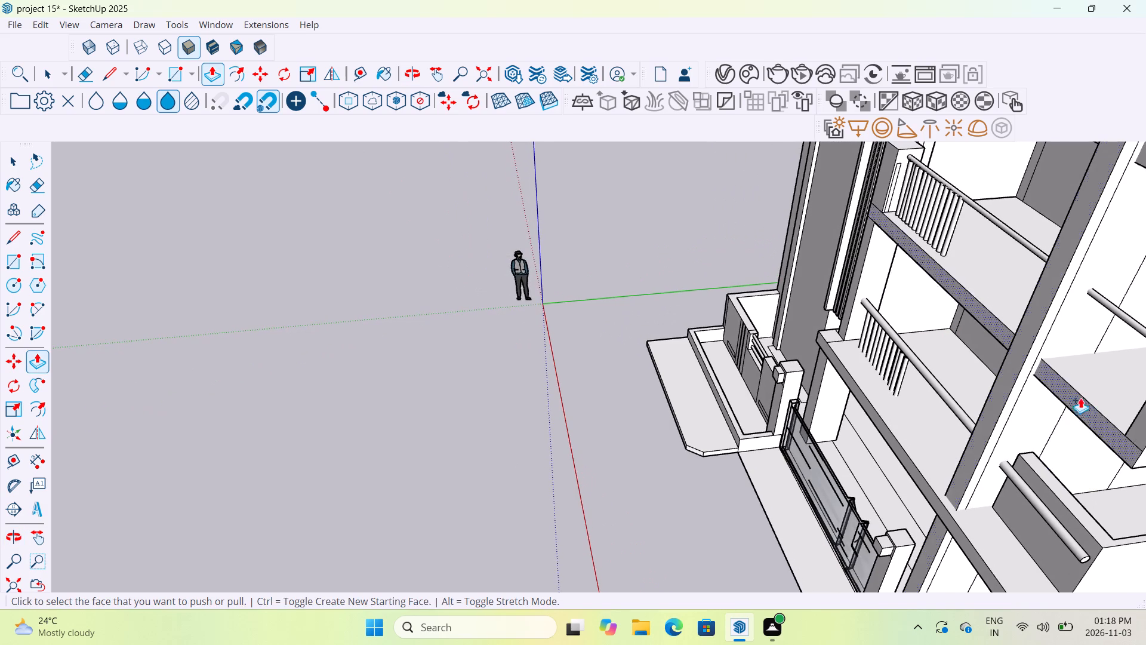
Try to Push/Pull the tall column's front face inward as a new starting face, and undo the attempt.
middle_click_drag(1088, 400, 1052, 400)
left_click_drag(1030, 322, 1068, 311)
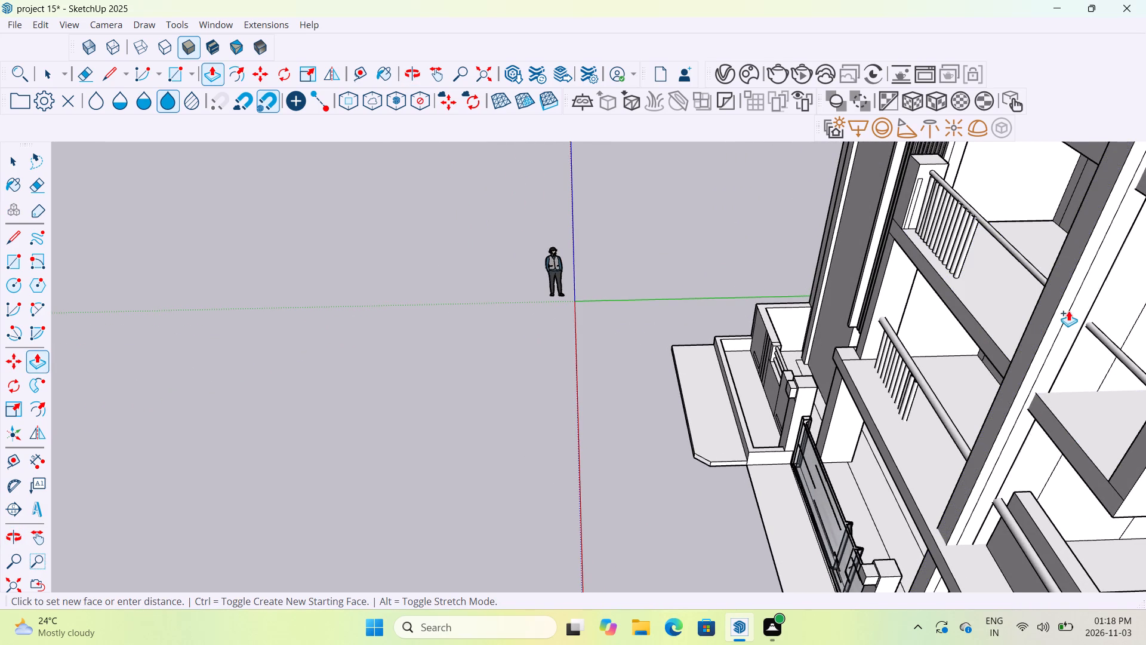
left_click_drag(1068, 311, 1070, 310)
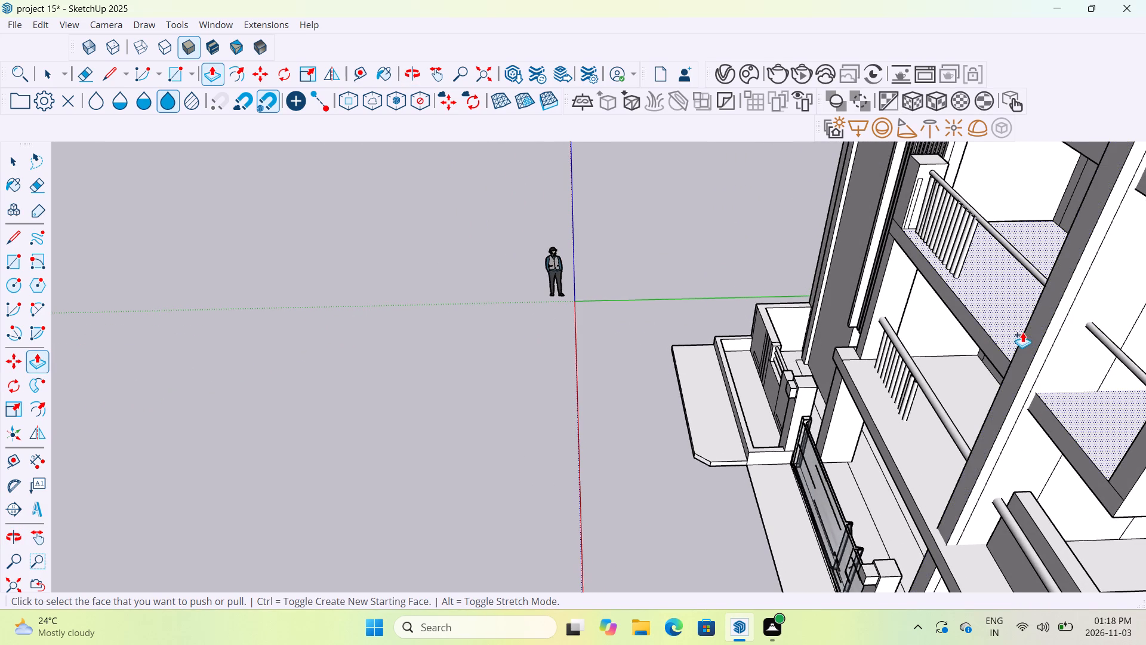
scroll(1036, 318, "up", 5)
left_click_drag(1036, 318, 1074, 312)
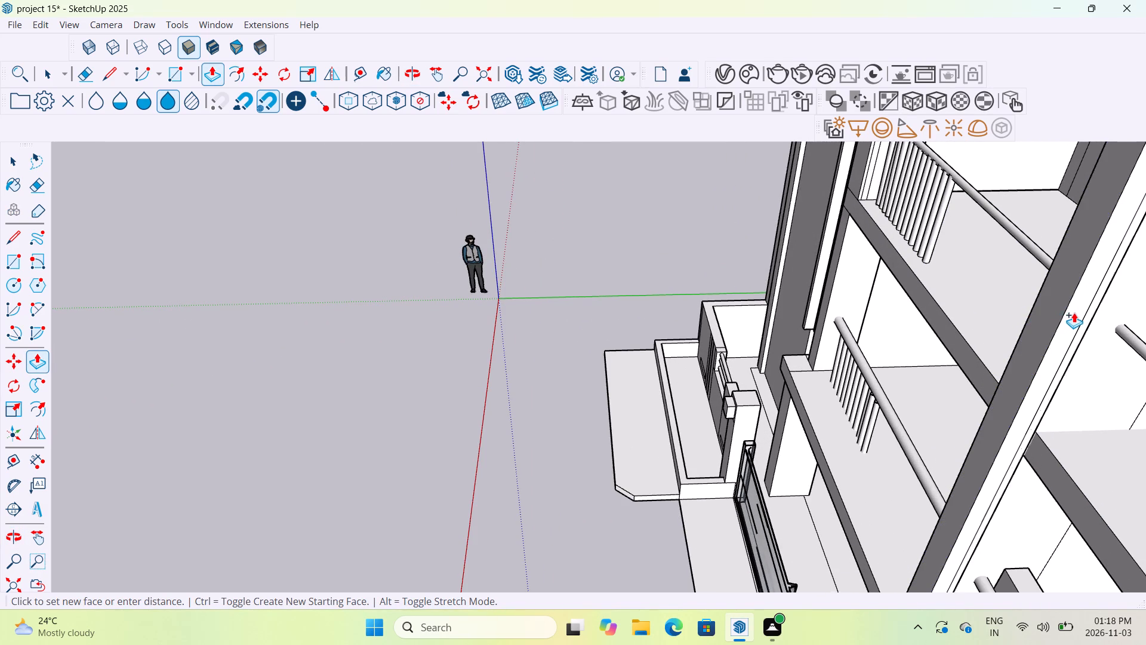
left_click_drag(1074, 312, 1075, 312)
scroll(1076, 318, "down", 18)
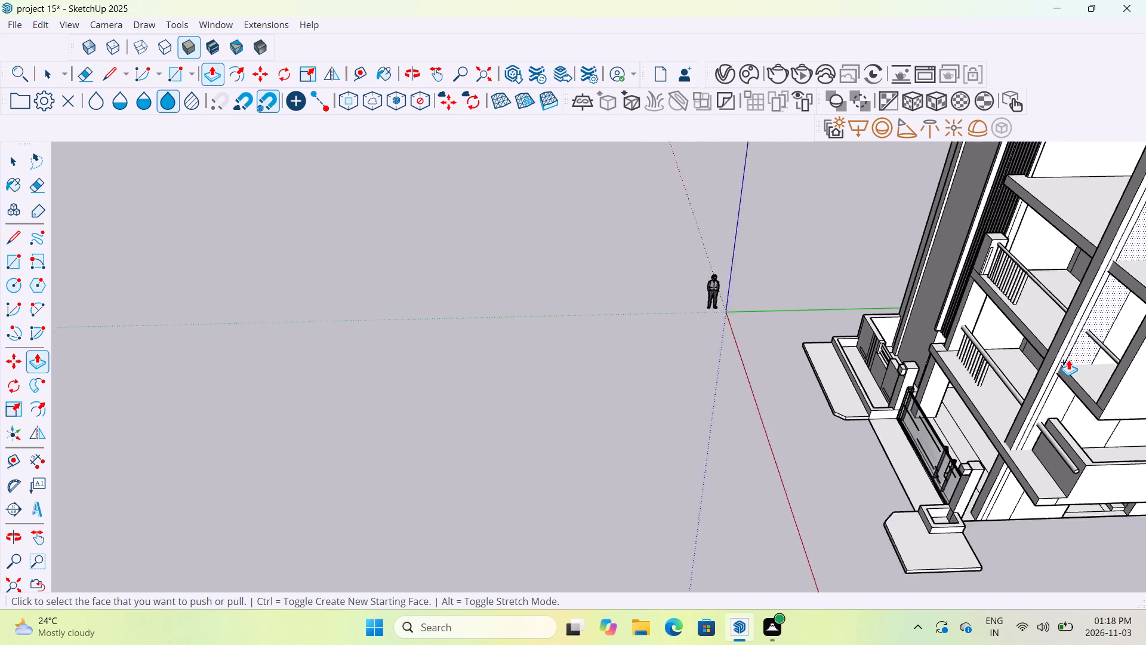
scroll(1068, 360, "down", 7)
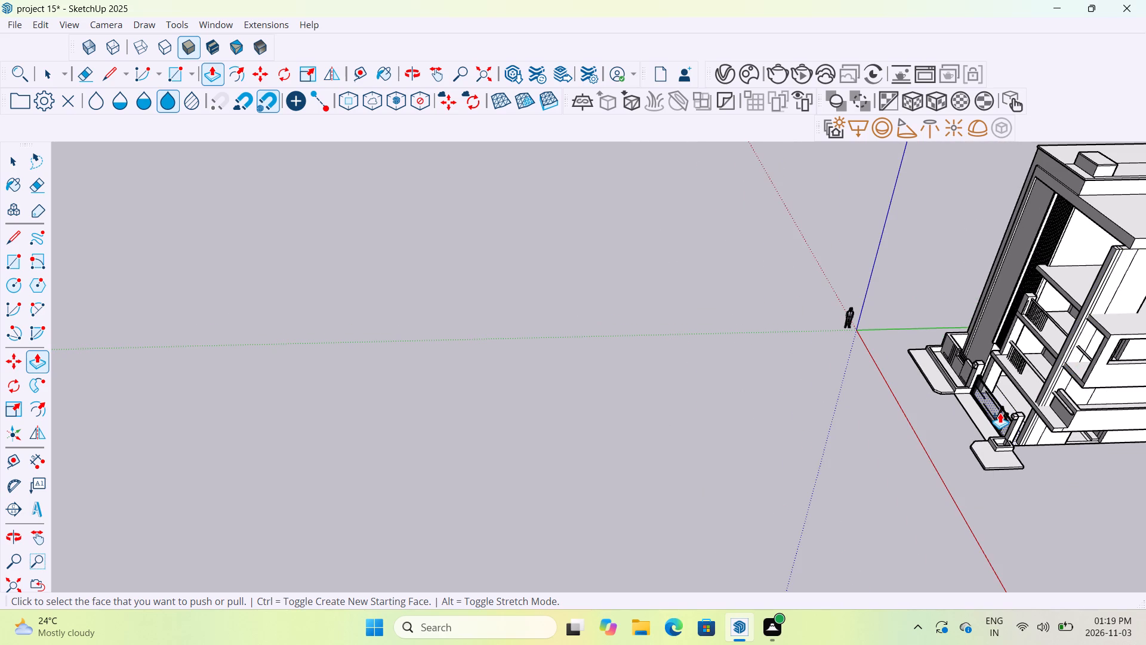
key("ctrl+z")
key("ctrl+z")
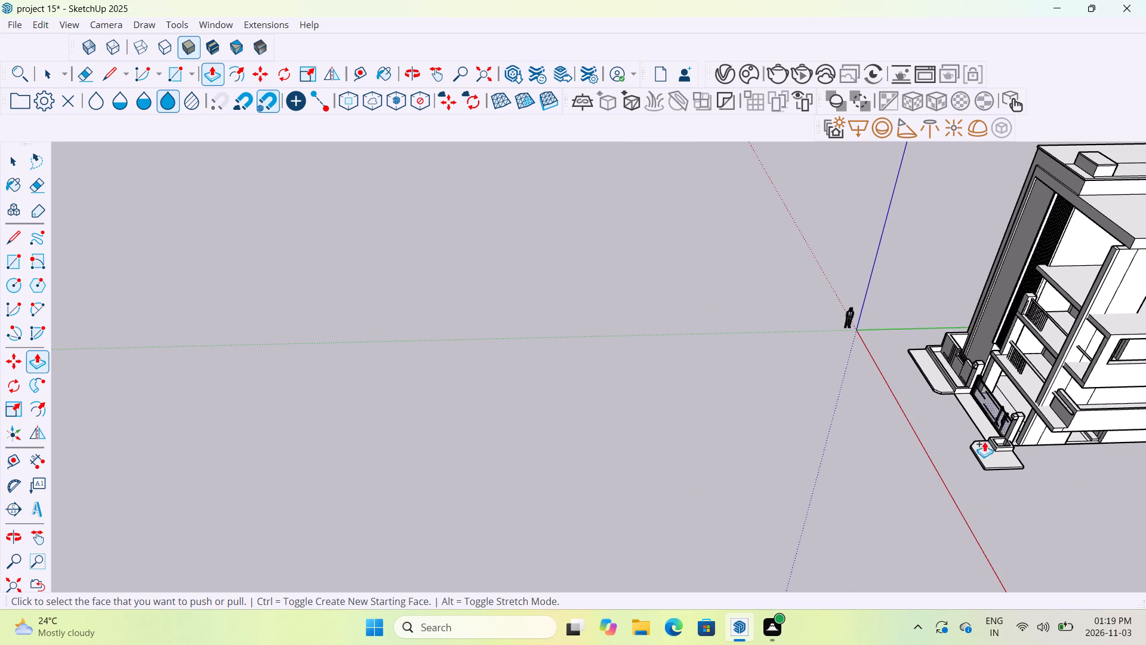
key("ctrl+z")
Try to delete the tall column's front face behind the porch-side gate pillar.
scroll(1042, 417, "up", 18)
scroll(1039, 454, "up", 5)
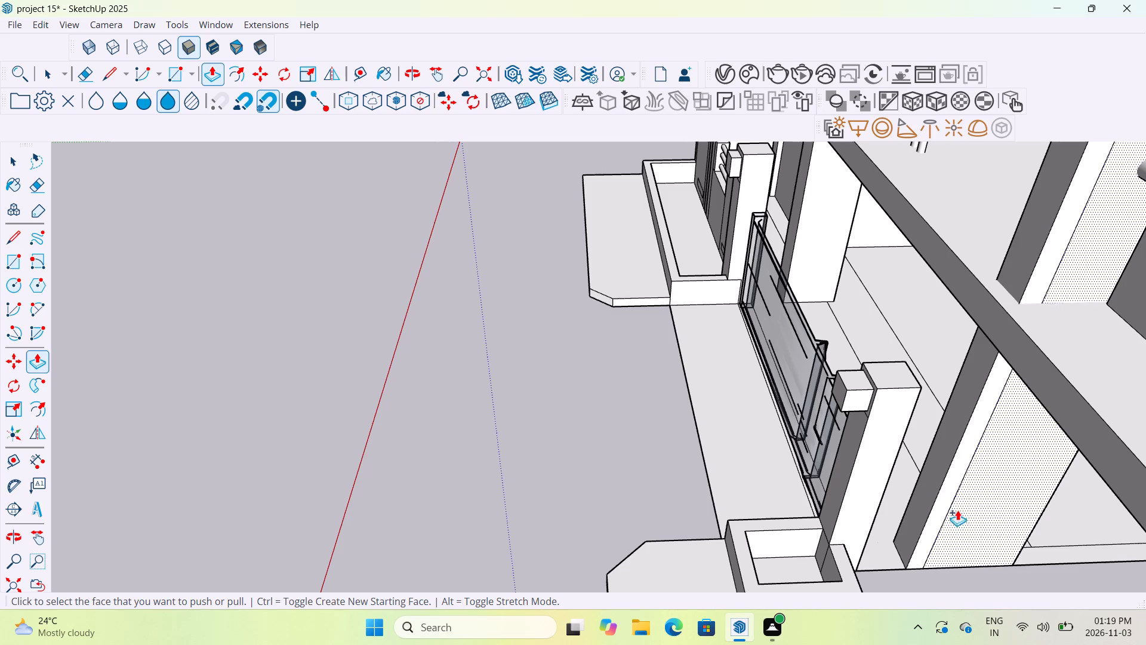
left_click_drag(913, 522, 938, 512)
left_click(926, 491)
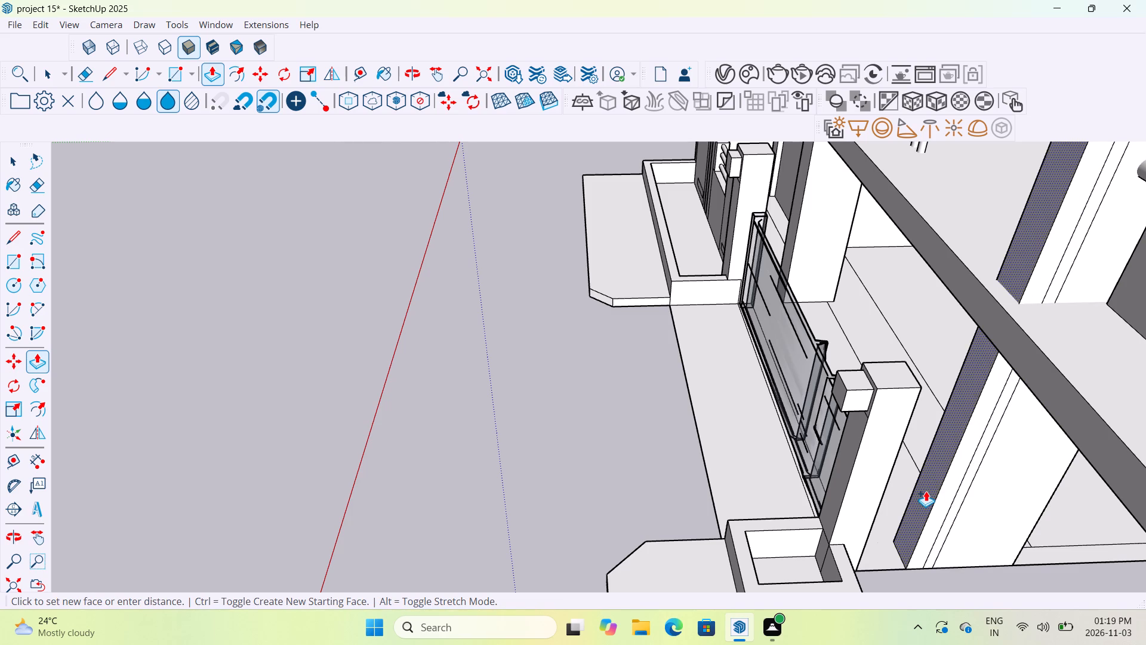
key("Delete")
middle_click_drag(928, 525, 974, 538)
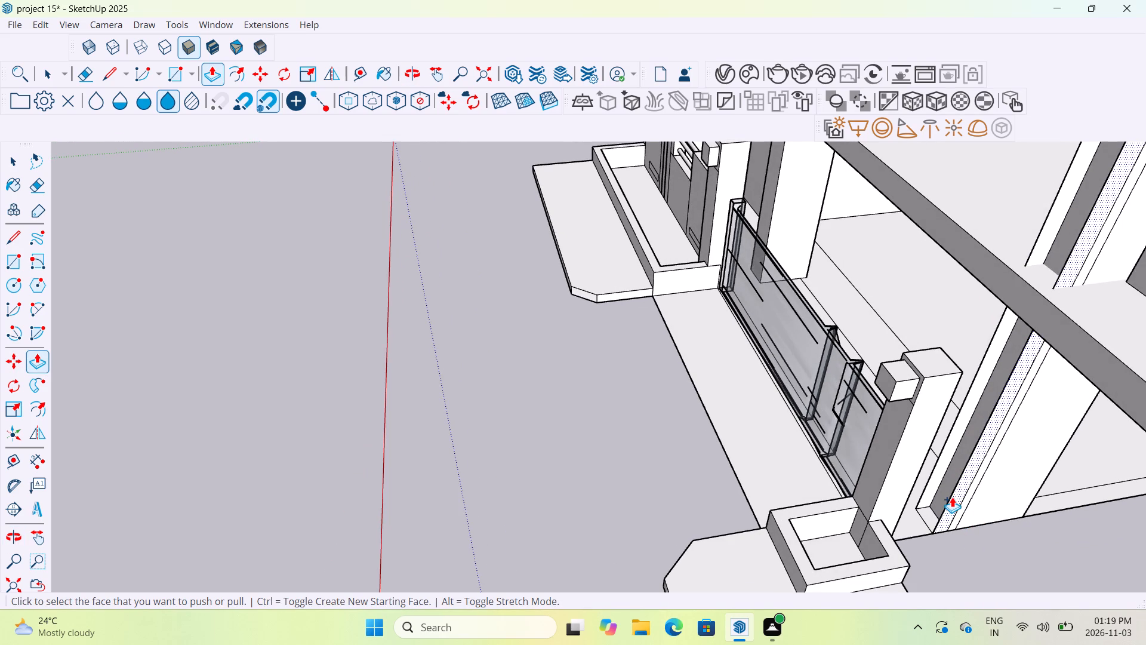
Undo the face deletion and all the column's extrusions, back to its small square footprint on the porch floor.
key("ctrl+z")
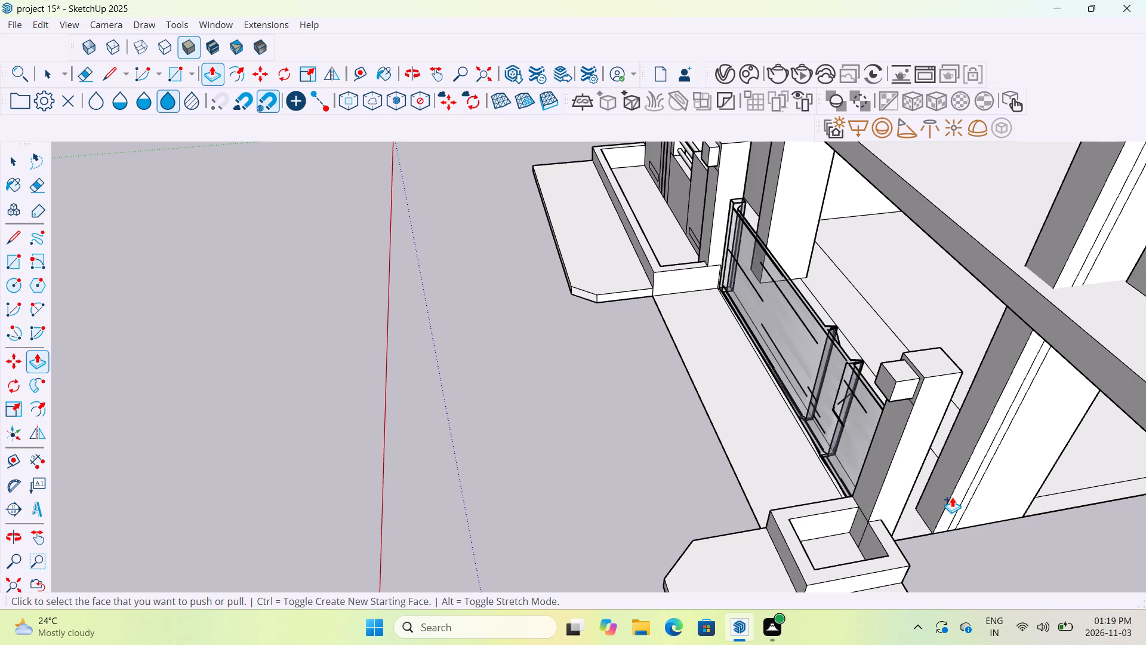
key("ctrl+z")
key("ctrl+z")
key("ctrl+z")
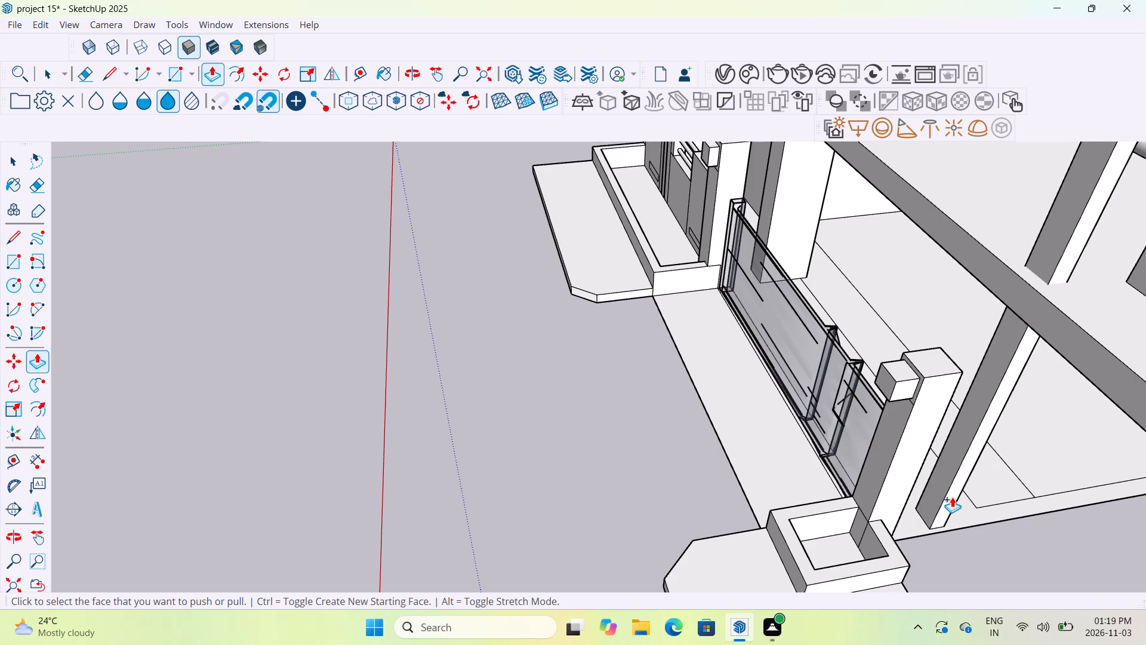
key("ctrl+z")
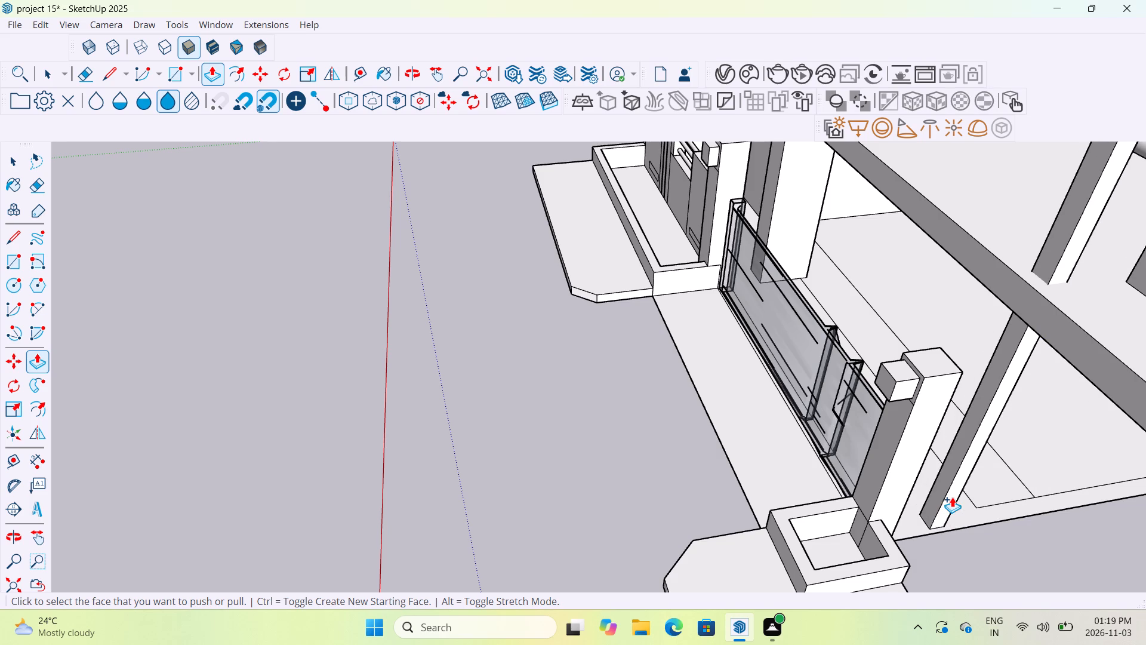
key("ctrl+z")
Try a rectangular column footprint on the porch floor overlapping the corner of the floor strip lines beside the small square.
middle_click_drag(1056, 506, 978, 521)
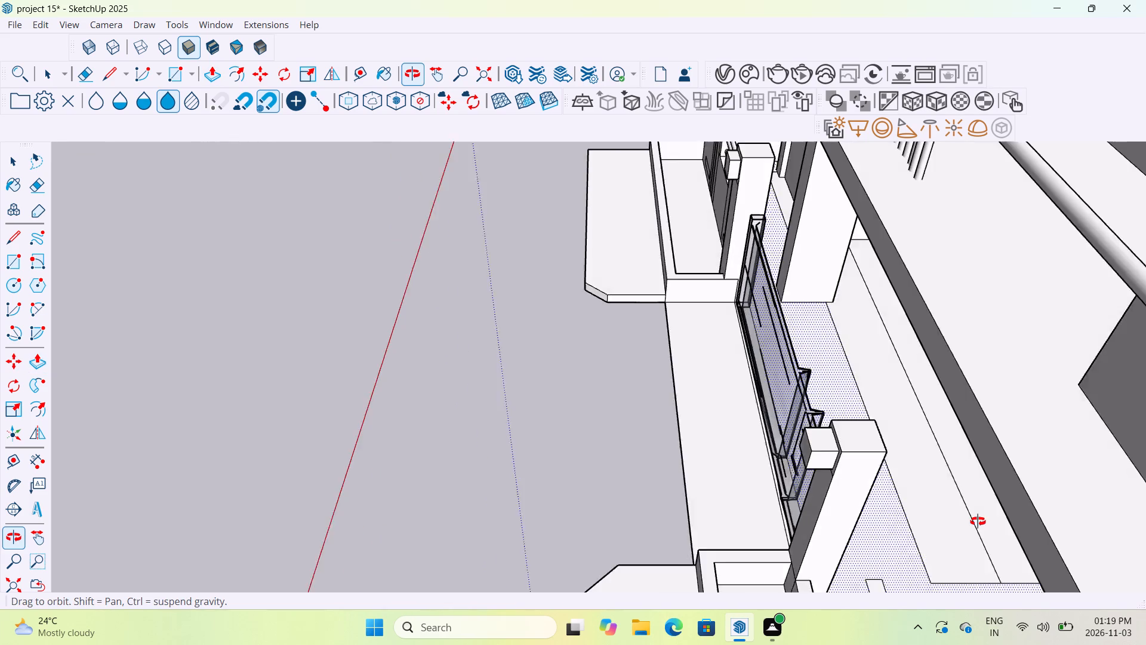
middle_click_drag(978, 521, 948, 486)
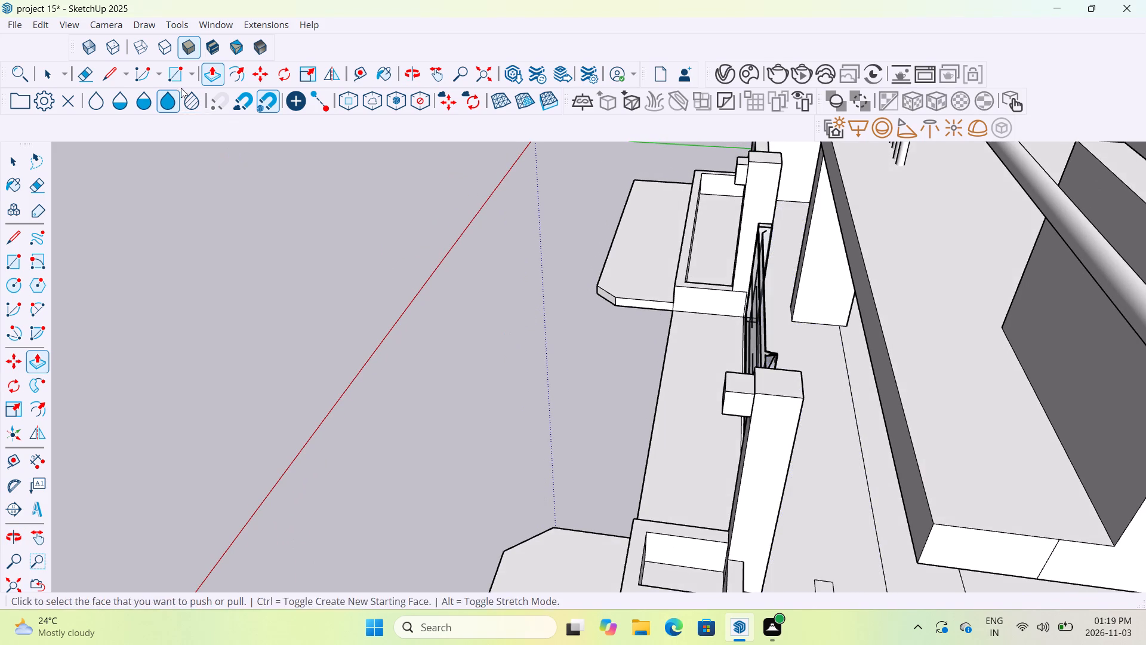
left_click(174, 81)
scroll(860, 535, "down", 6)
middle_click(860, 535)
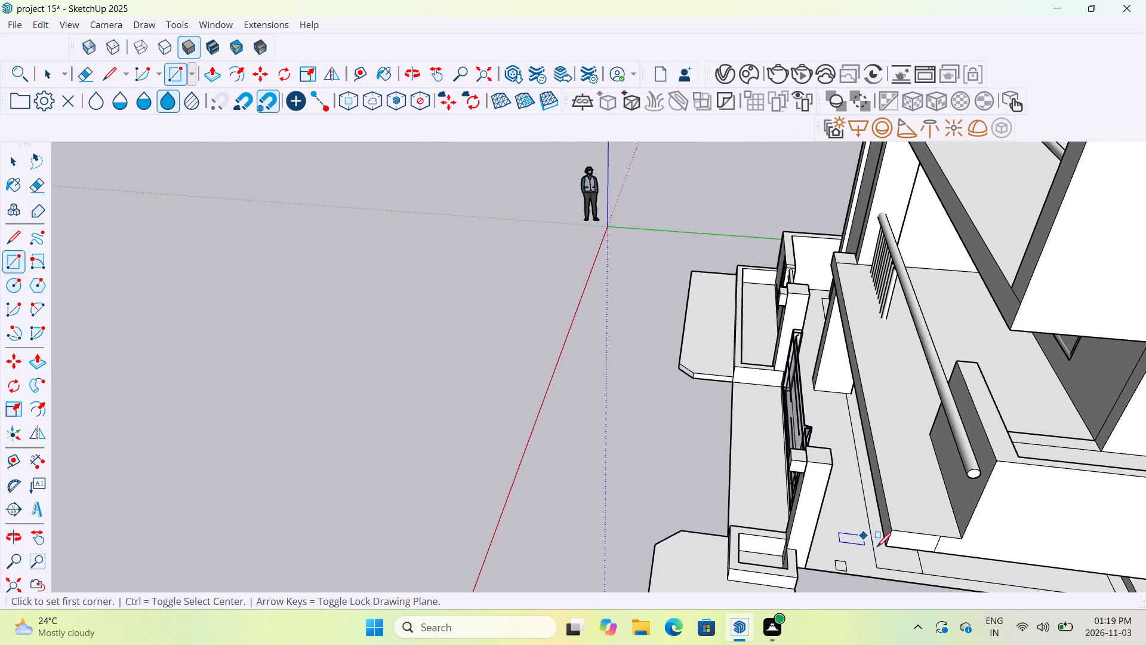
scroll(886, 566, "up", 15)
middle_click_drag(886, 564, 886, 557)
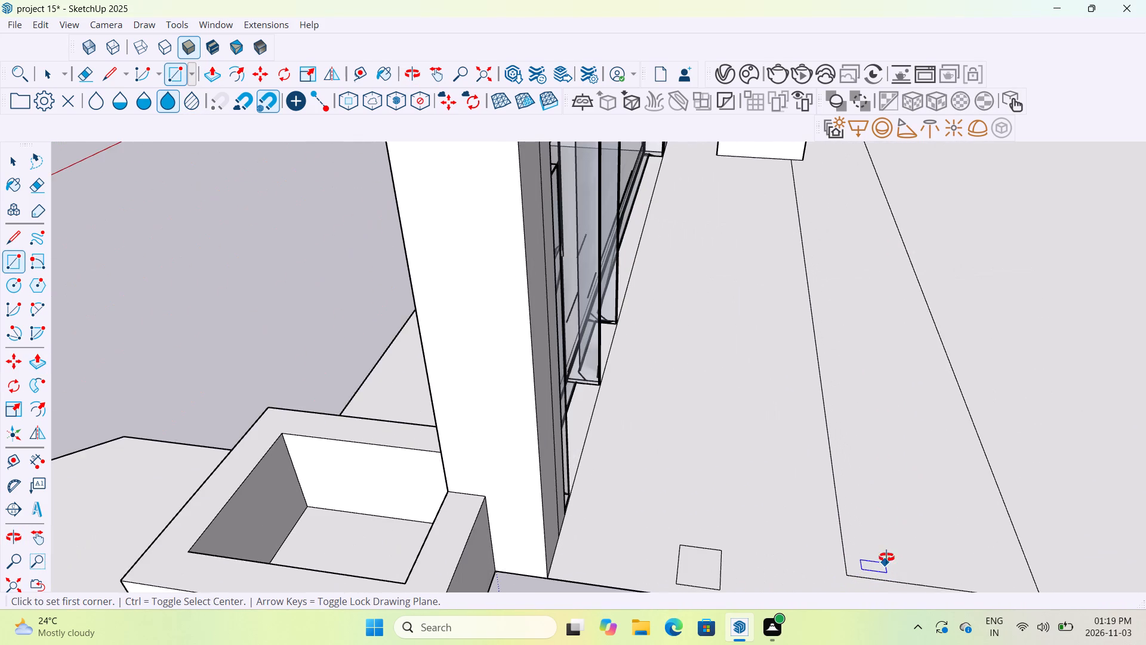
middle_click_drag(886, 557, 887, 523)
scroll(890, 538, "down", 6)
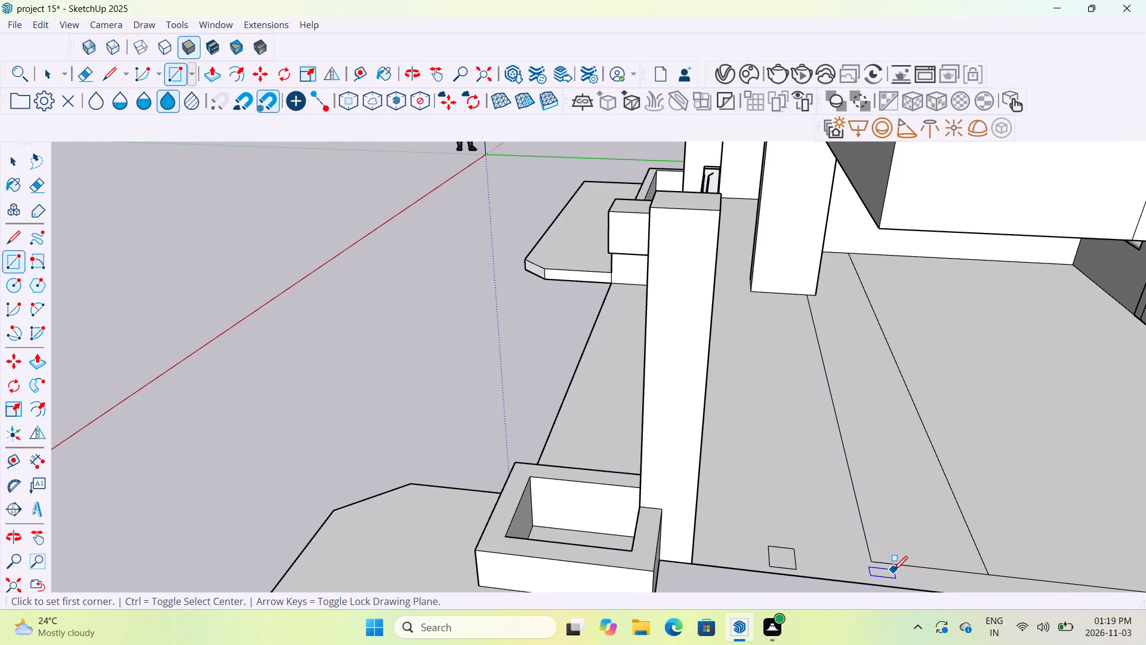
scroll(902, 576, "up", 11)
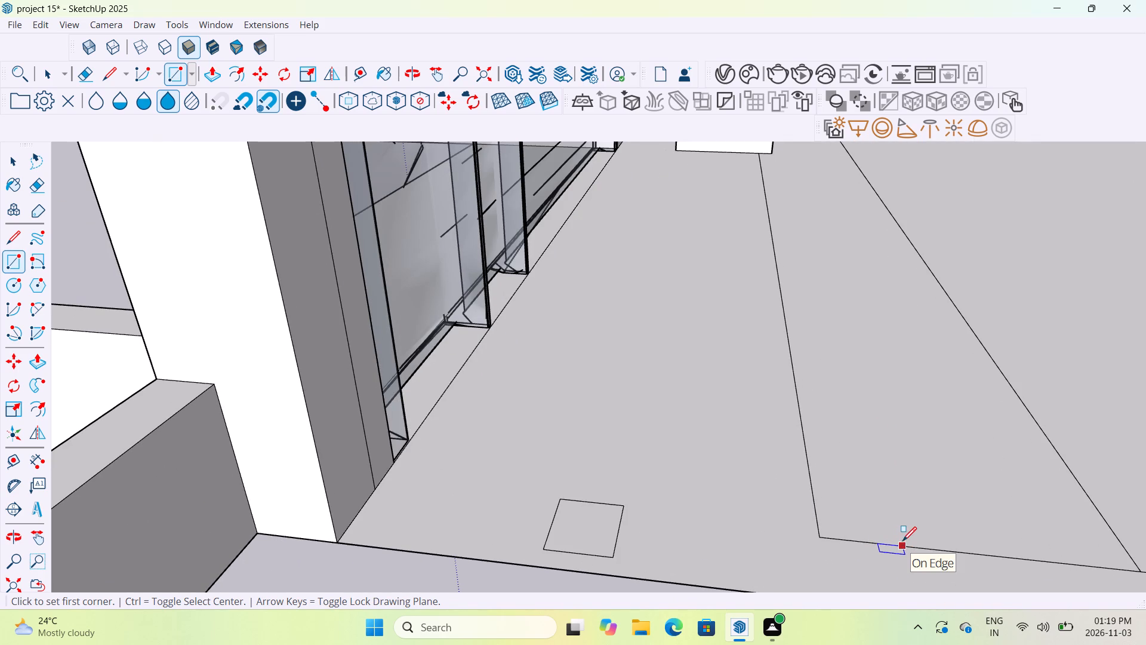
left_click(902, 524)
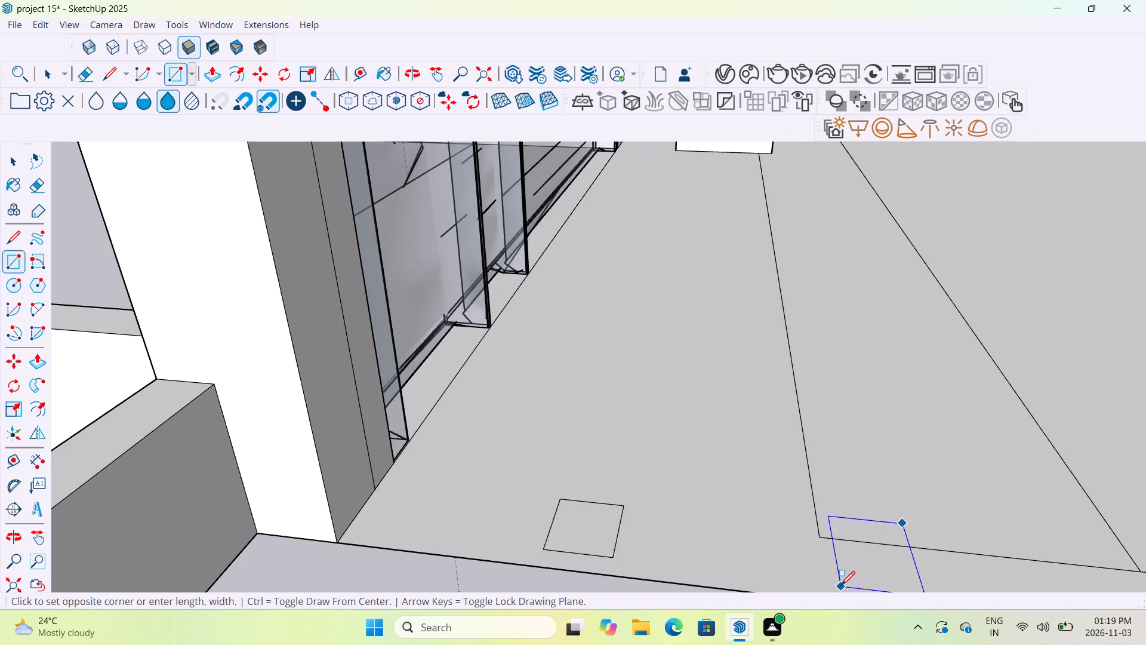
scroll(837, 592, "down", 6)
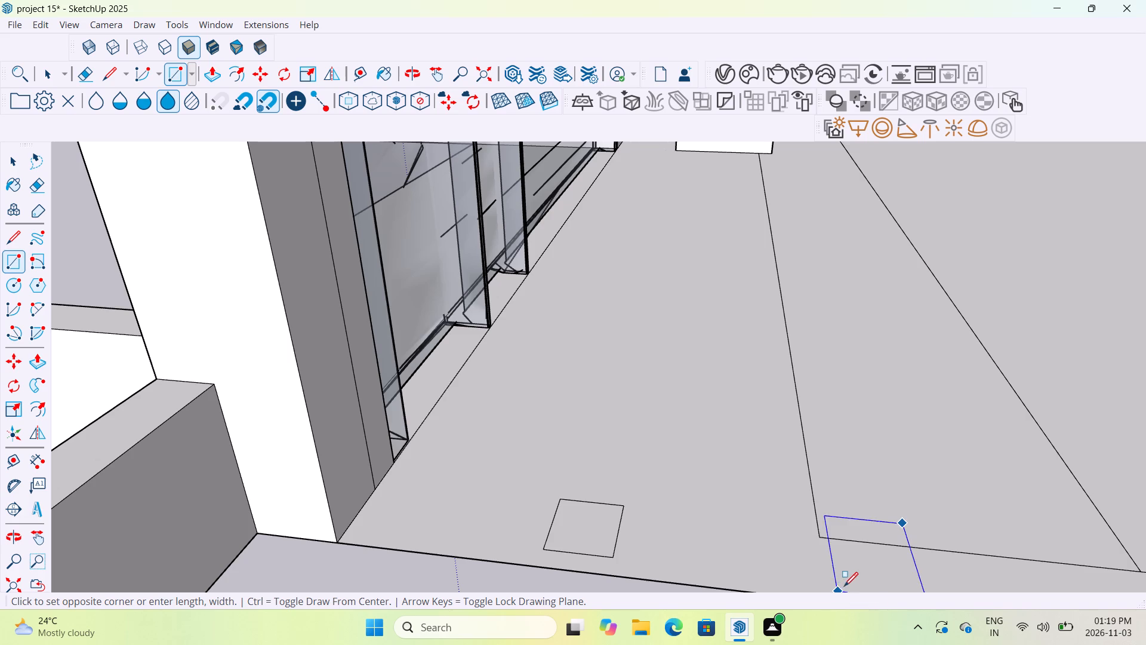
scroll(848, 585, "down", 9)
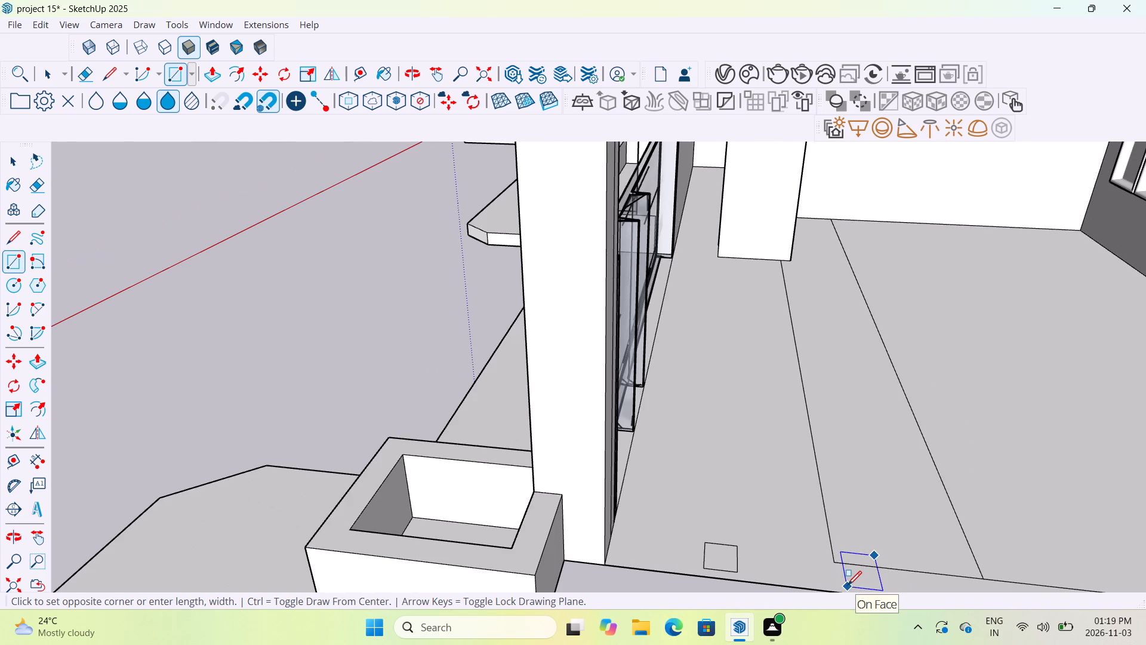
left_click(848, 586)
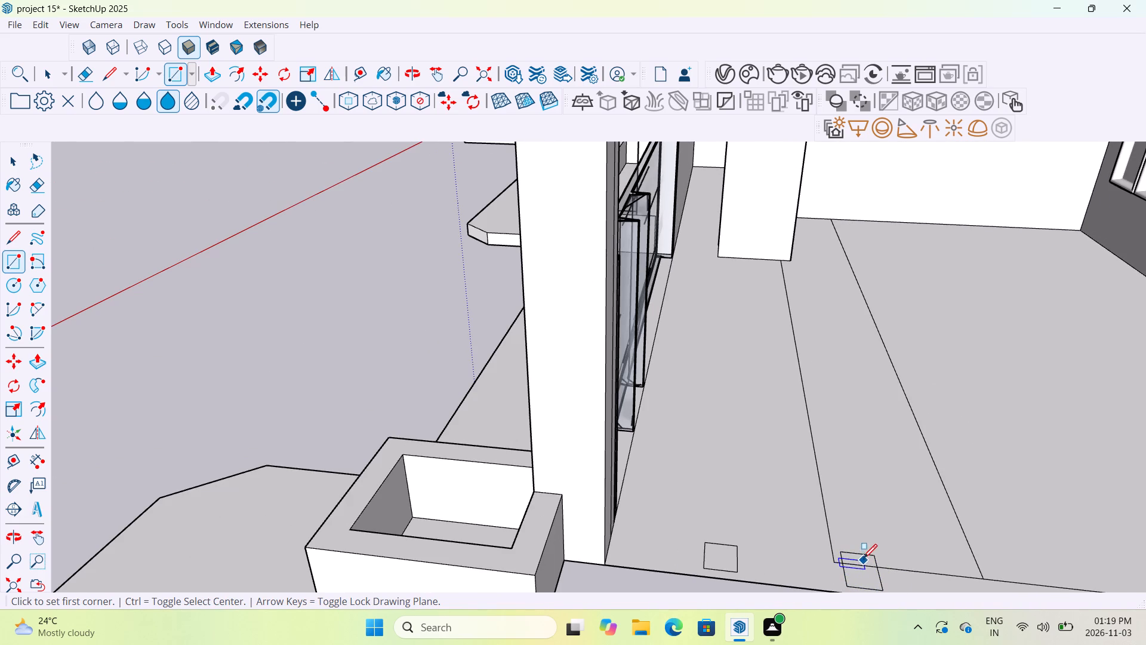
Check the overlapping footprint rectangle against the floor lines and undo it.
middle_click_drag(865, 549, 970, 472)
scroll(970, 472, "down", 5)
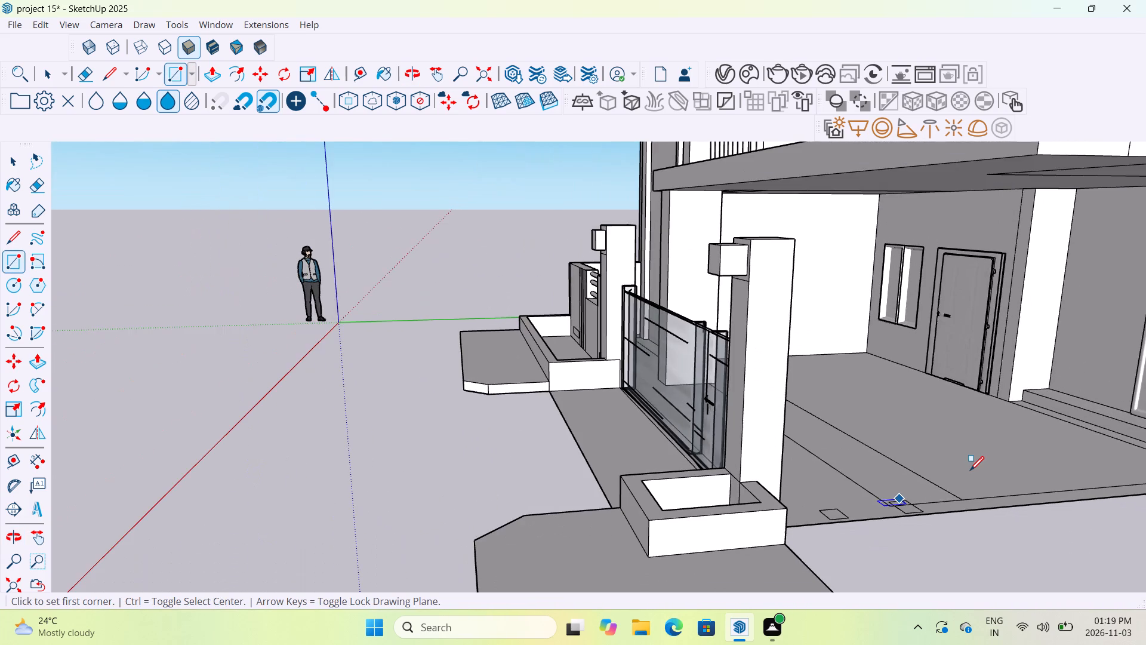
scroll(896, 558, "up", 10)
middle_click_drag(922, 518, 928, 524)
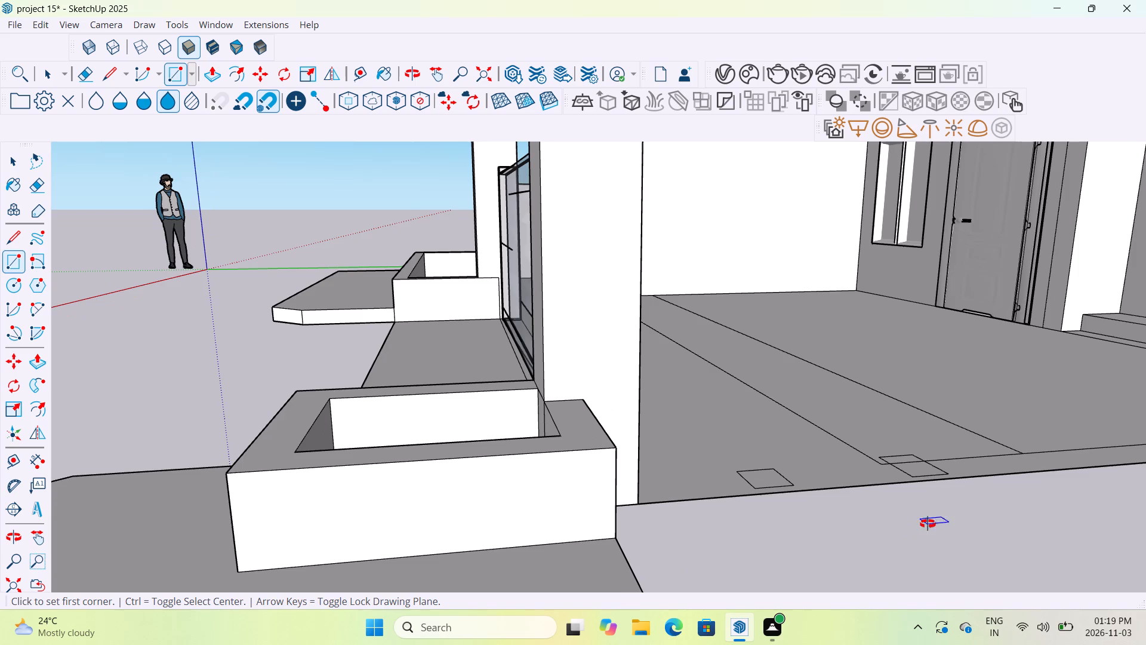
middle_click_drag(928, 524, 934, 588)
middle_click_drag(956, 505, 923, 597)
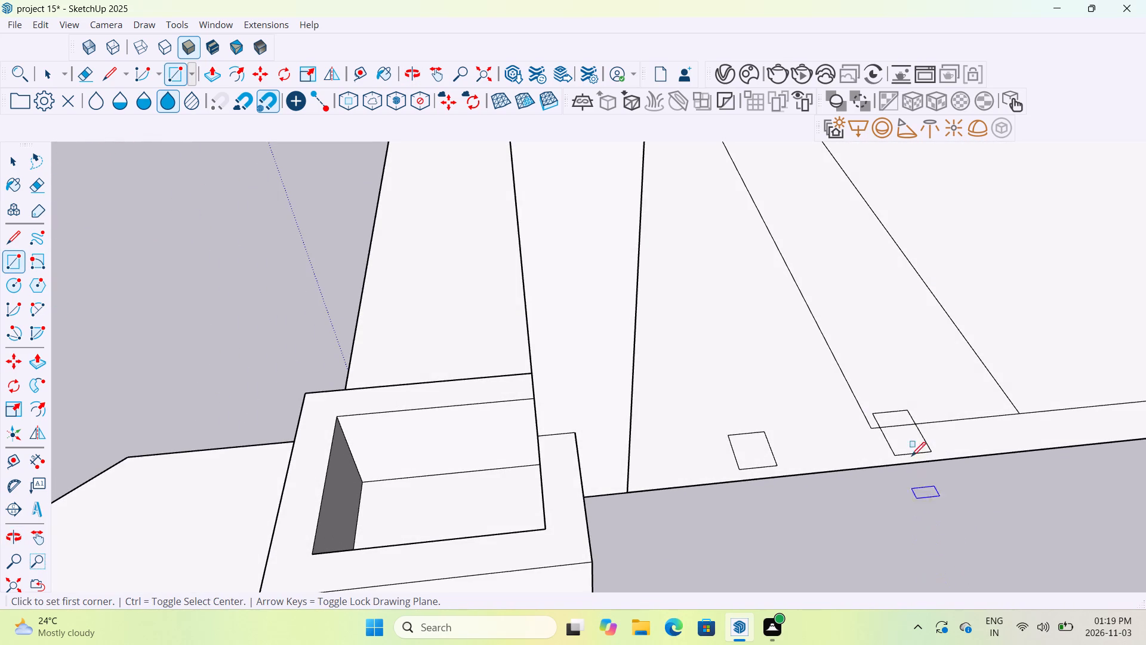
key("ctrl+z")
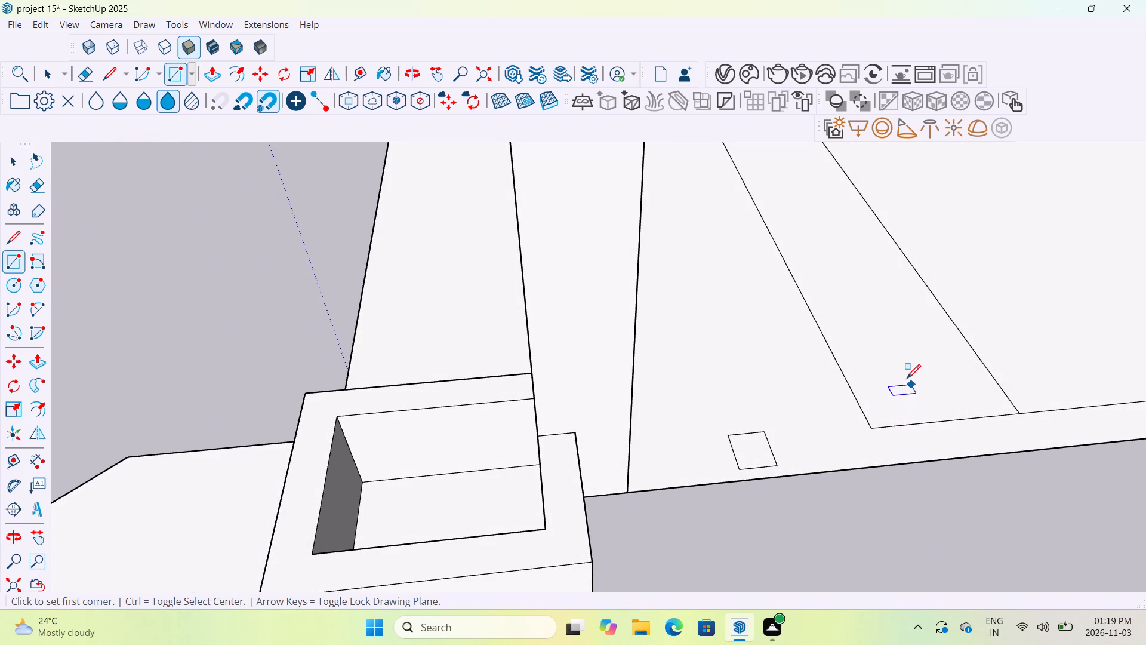
Draw a rectangular column footprint inside the end of the floor strip, between its two long lines and the porch border line.
left_click(878, 356)
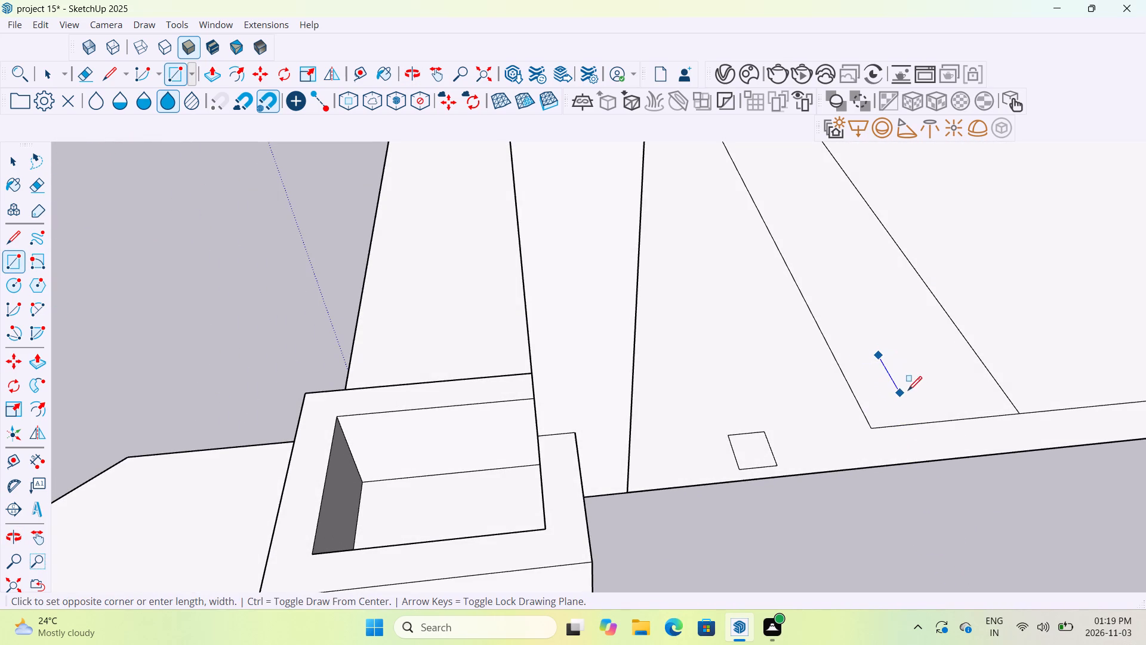
left_click(984, 406)
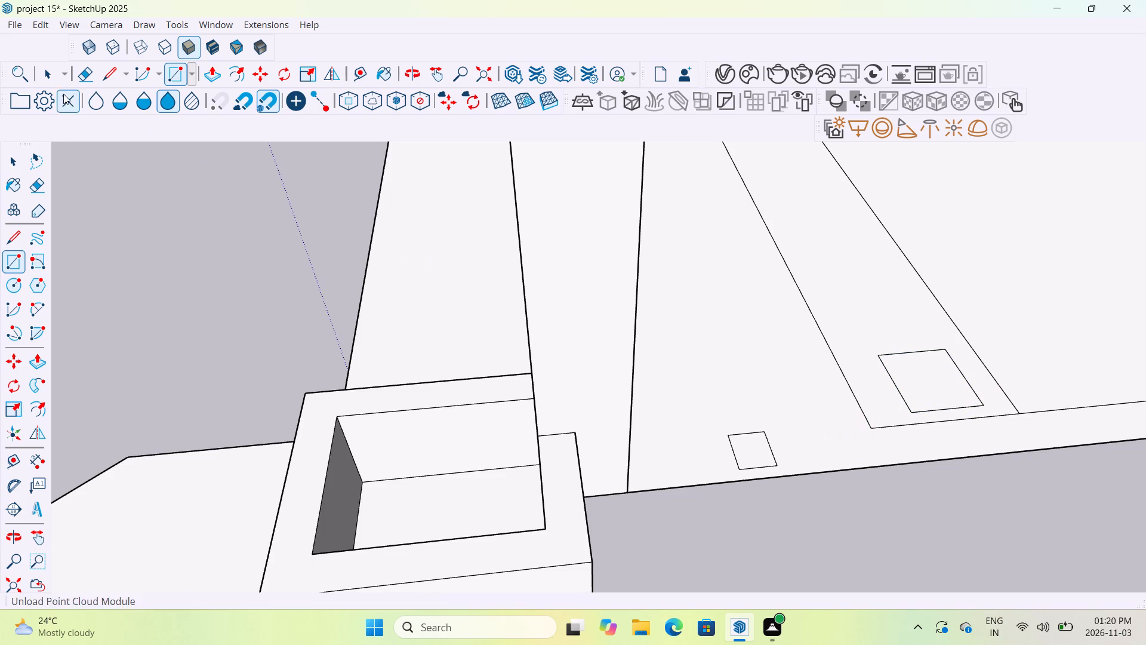
Erase the old small square footprint from the porch floor behind the gate pillar.
left_click(80, 77)
left_click_drag(694, 424, 775, 442)
left_click_drag(769, 453, 753, 467)
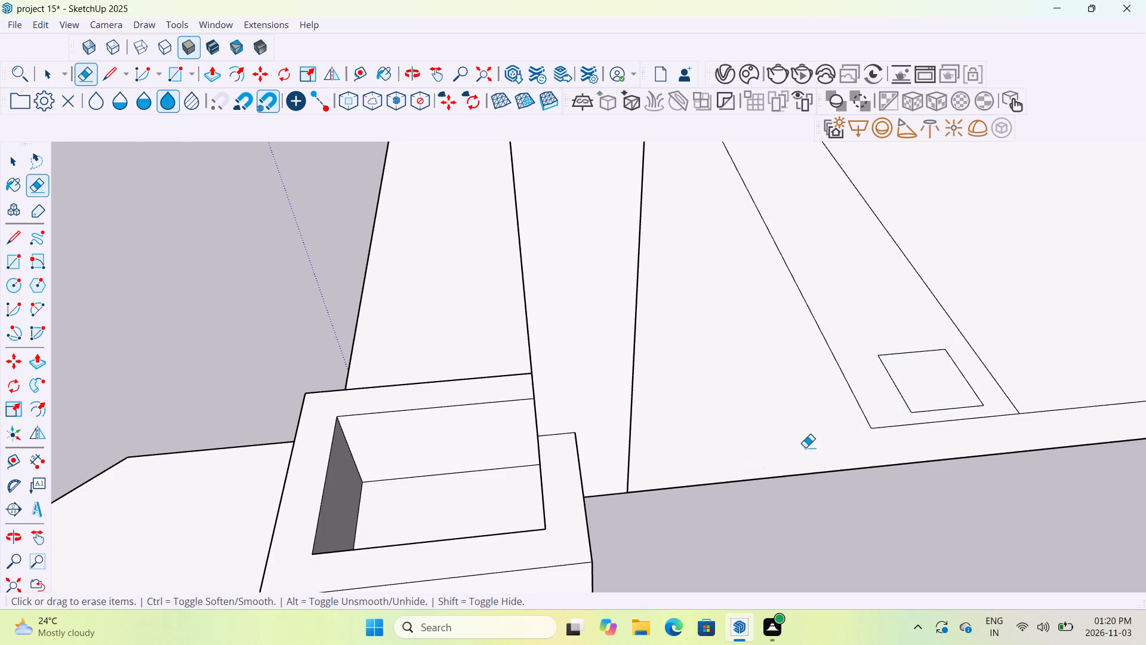
Draw a line from the floor strip's outer corner to the gate pillar's base corner, extending the border along the porch edge.
left_click(103, 66)
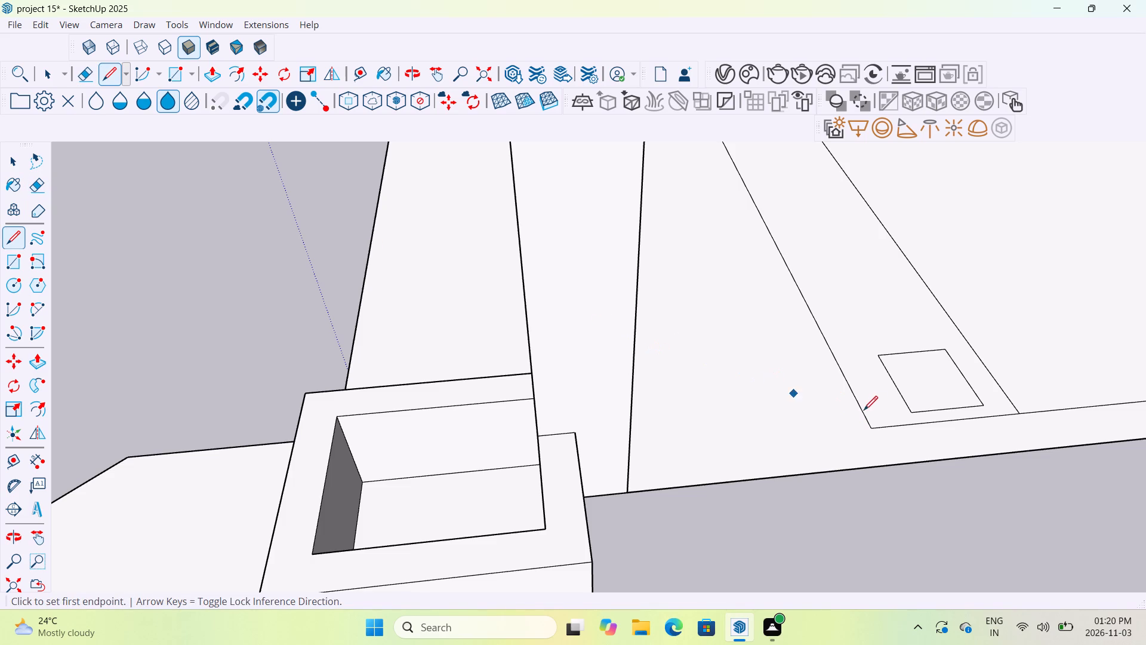
left_click(871, 429)
middle_click_drag(663, 432, 539, 450)
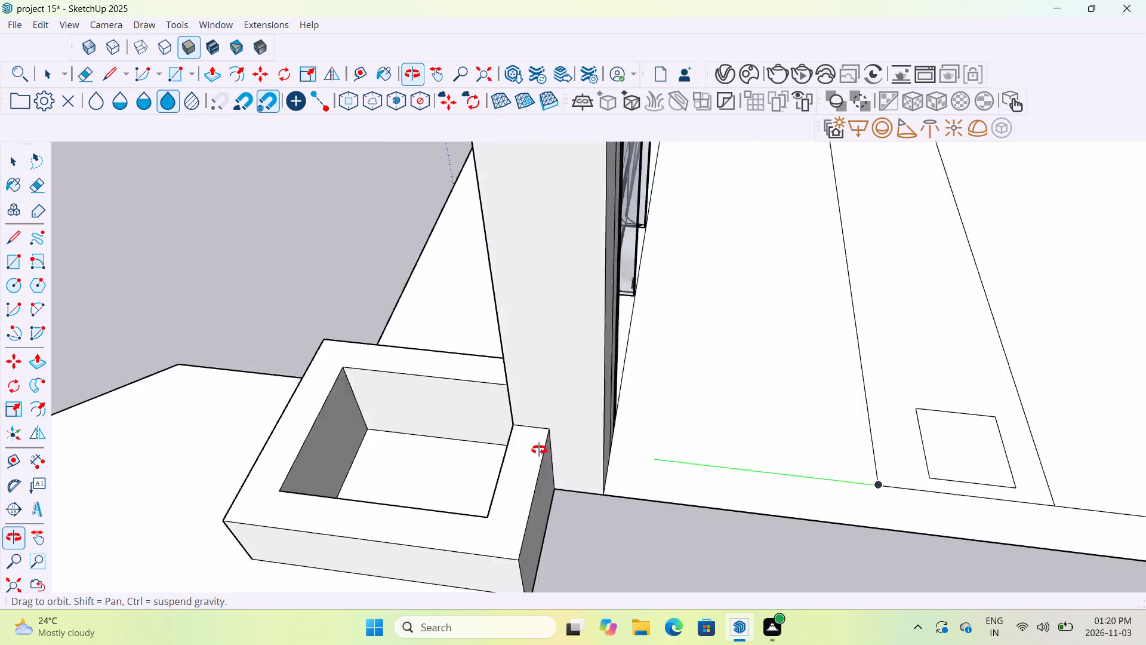
middle_click_drag(539, 450, 474, 450)
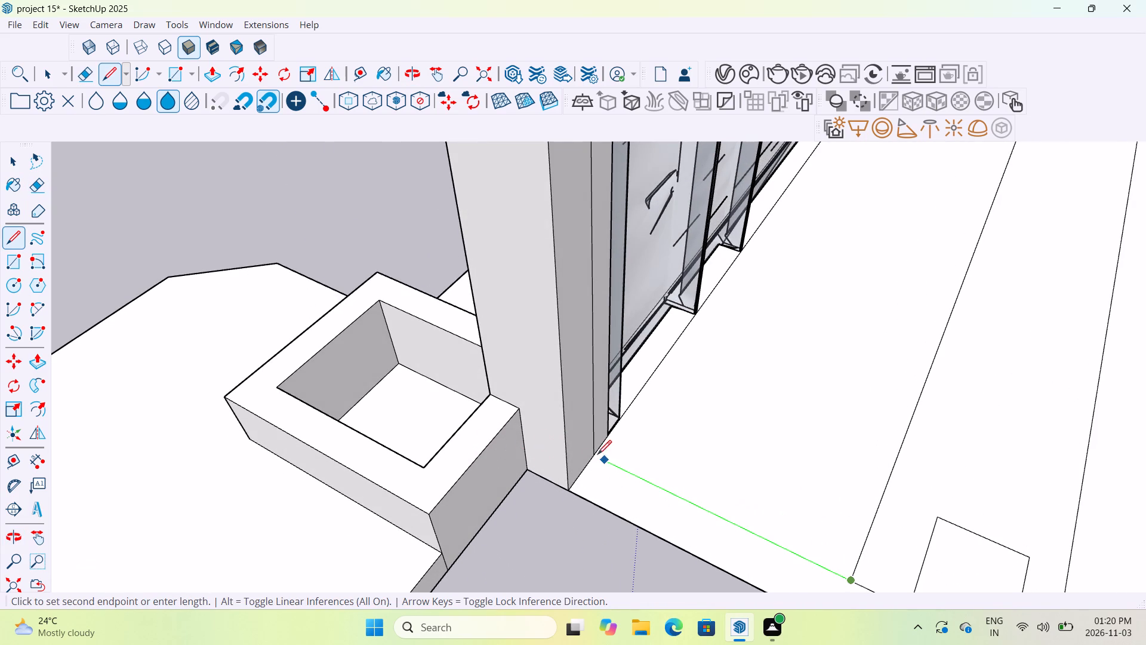
left_click(593, 456)
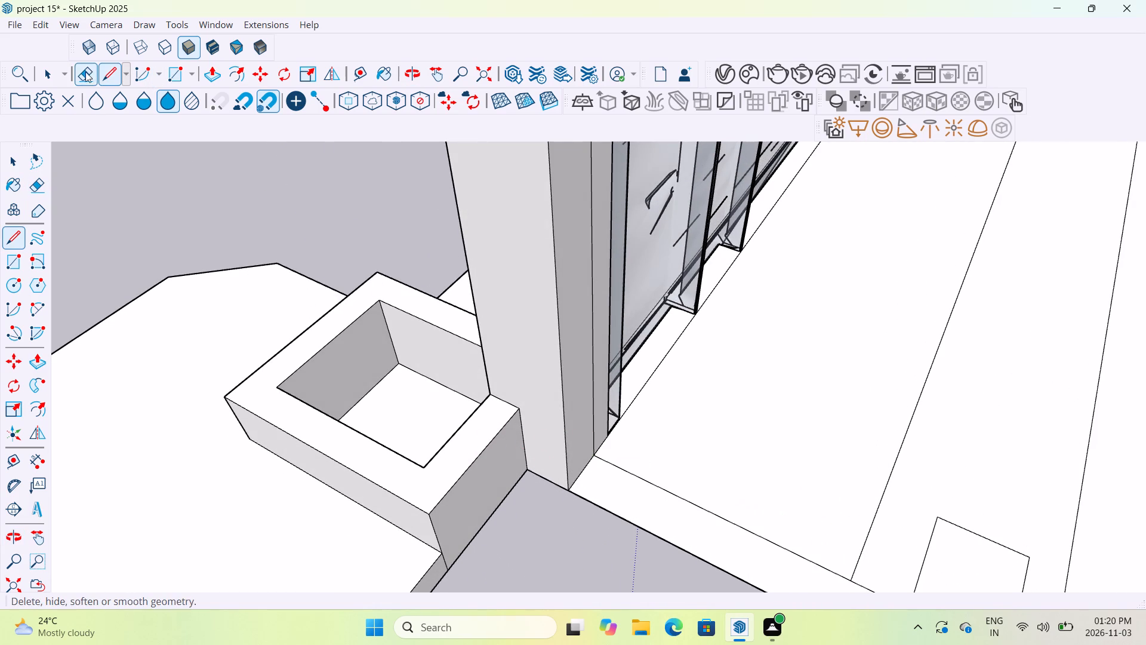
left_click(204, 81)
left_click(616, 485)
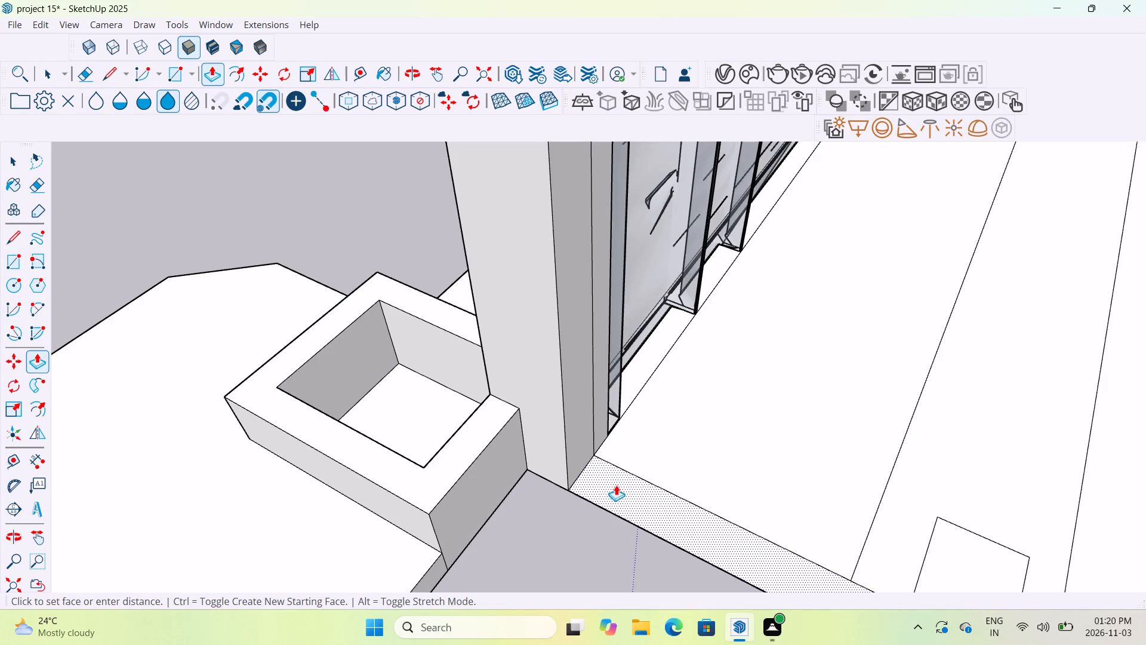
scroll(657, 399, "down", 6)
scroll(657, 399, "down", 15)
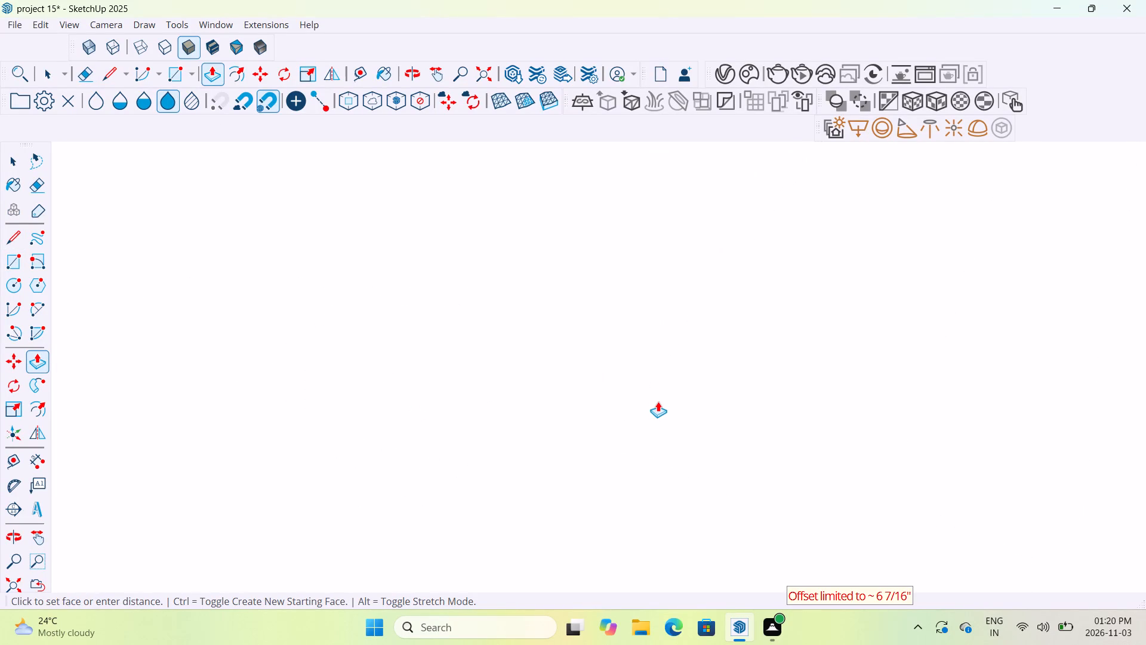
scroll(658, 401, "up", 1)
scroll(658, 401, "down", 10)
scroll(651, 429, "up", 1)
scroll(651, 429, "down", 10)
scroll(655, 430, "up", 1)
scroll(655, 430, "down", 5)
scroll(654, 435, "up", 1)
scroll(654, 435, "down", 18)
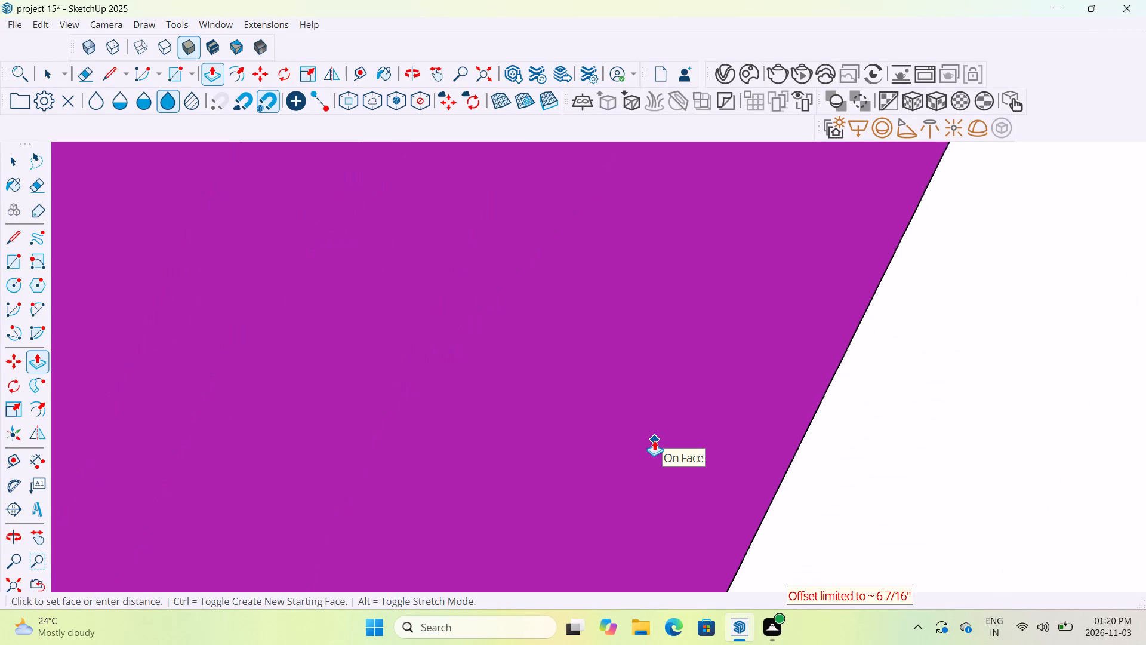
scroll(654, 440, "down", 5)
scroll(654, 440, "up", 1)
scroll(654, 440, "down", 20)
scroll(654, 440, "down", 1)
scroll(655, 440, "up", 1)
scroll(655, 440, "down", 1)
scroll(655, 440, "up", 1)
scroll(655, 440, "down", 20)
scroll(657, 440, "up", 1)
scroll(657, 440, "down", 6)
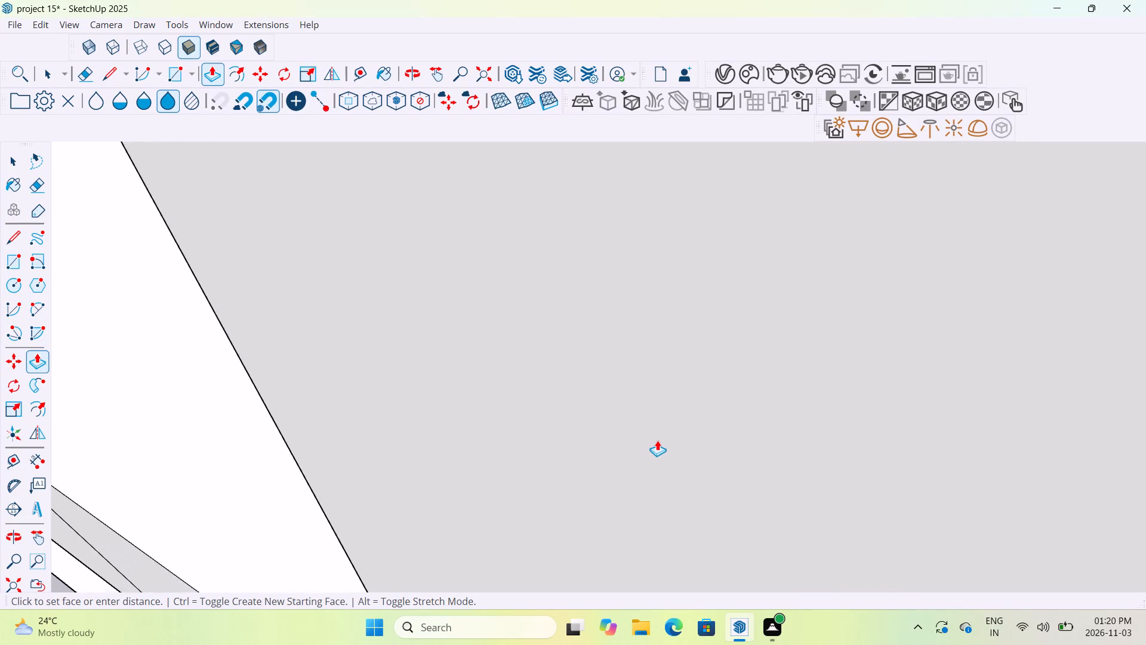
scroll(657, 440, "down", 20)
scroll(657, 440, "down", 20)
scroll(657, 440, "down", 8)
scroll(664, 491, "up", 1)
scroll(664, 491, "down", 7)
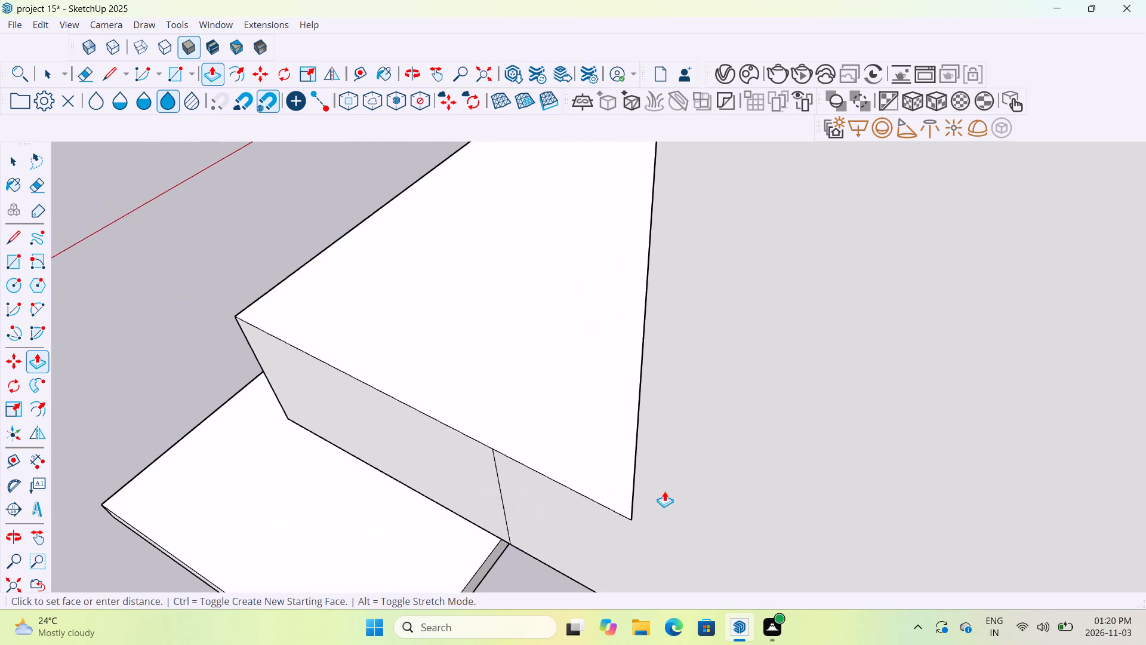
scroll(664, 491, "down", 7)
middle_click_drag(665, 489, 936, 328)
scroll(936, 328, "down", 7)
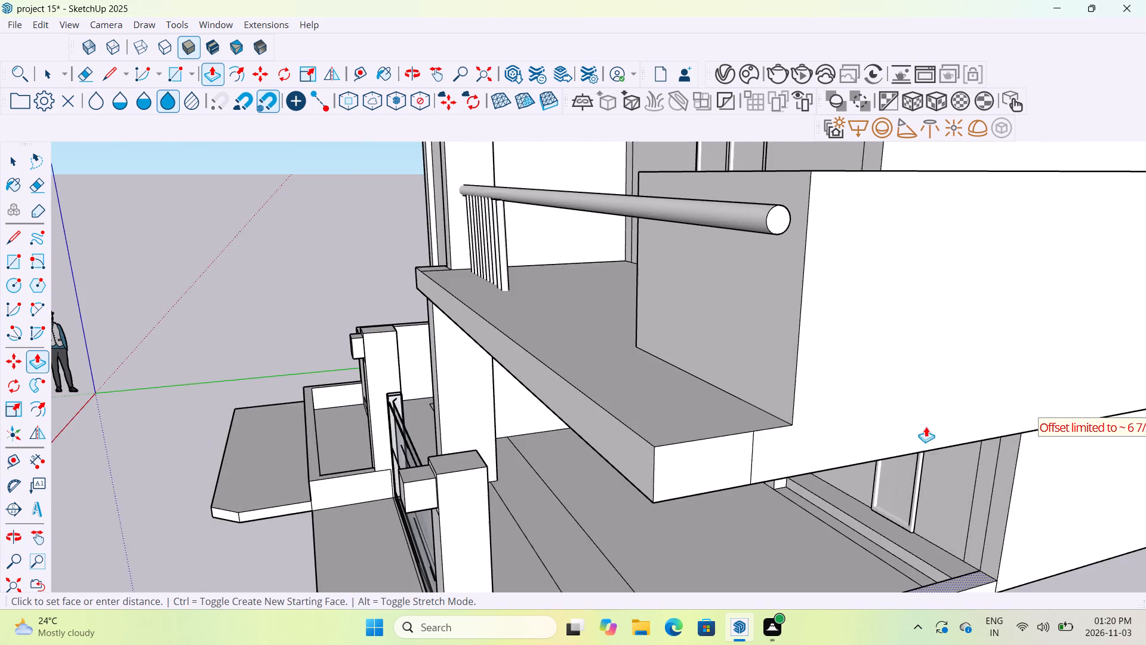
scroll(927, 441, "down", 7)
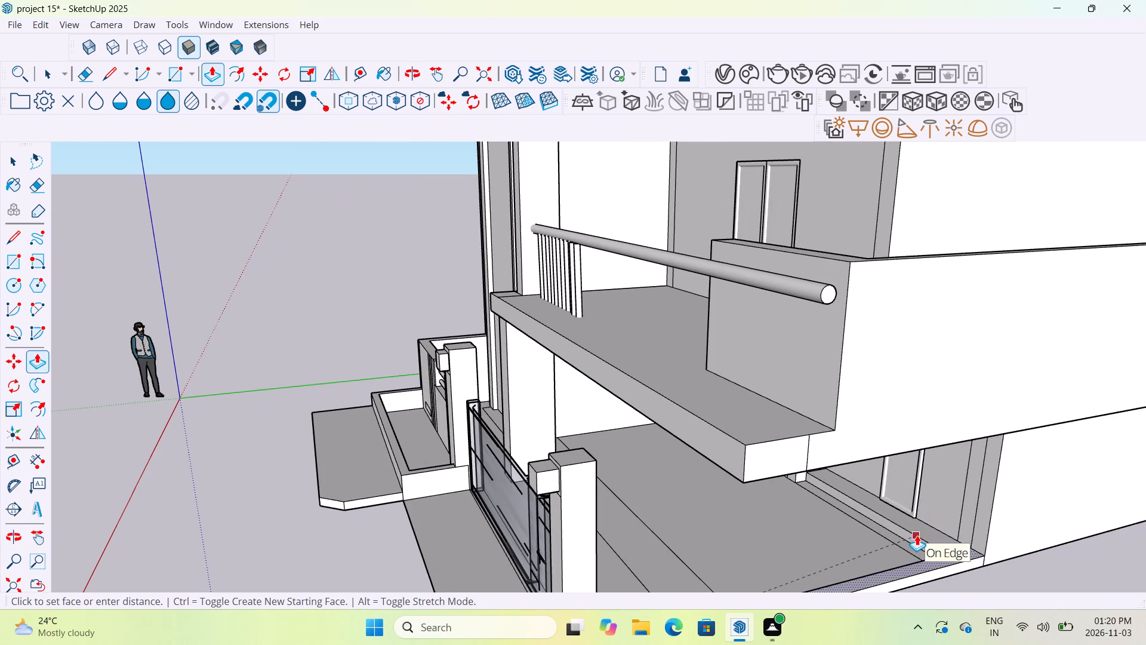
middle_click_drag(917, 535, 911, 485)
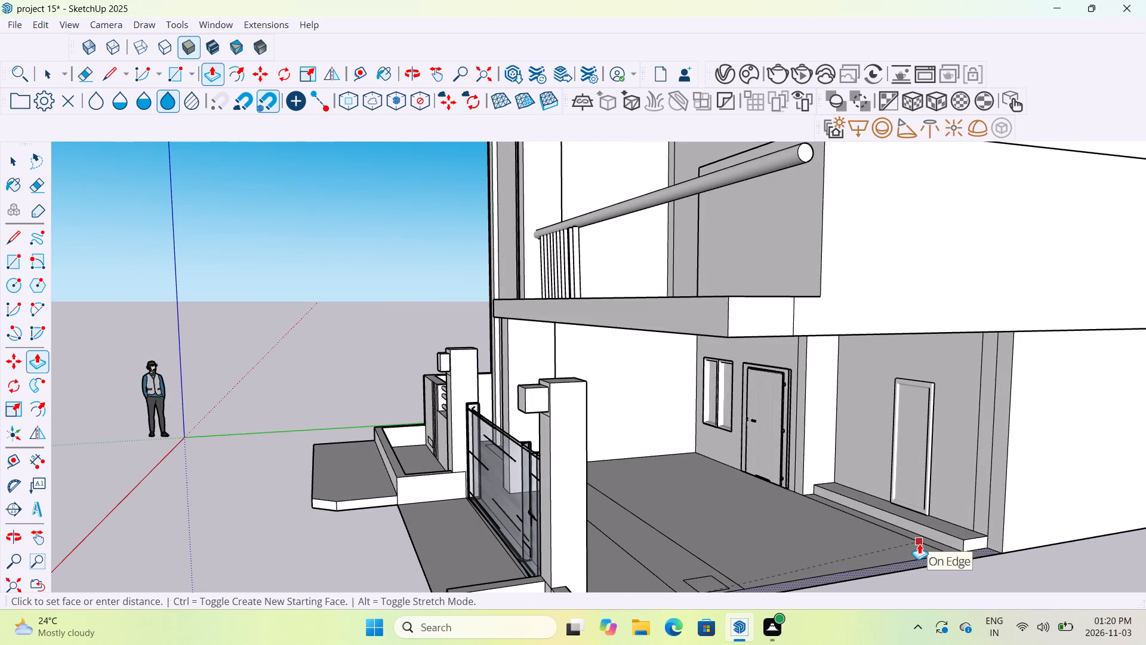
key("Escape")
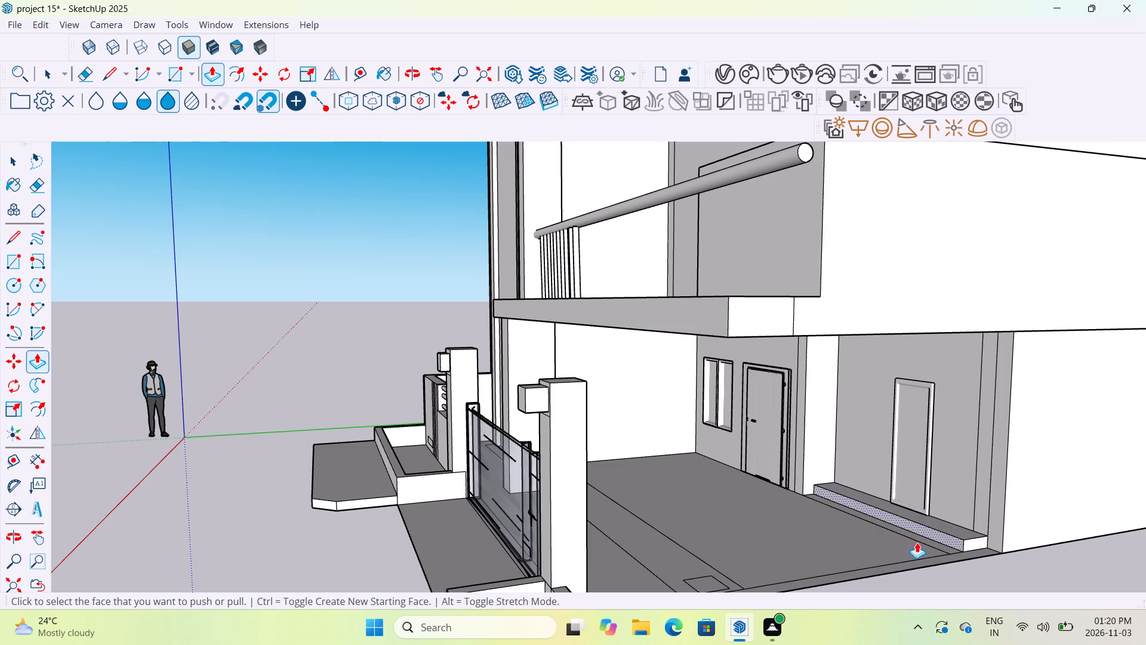
Push/Pull the narrow border strip along the porch's open side upward to form a low boundary wall.
scroll(913, 560, "up", 6)
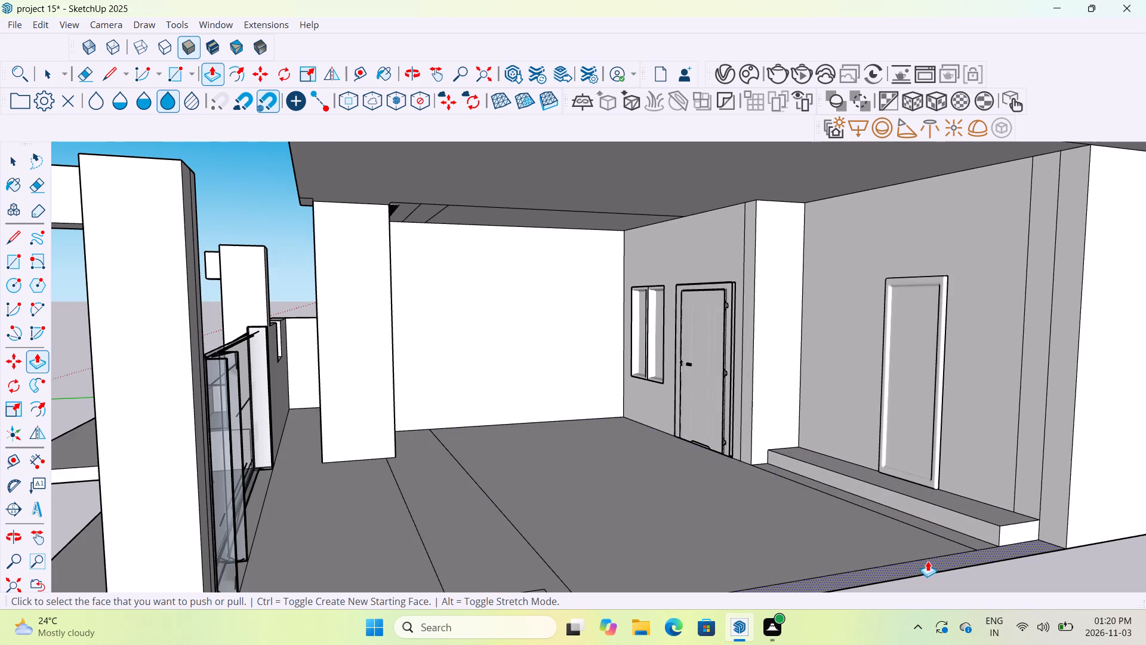
left_click_drag(928, 561, 919, 488)
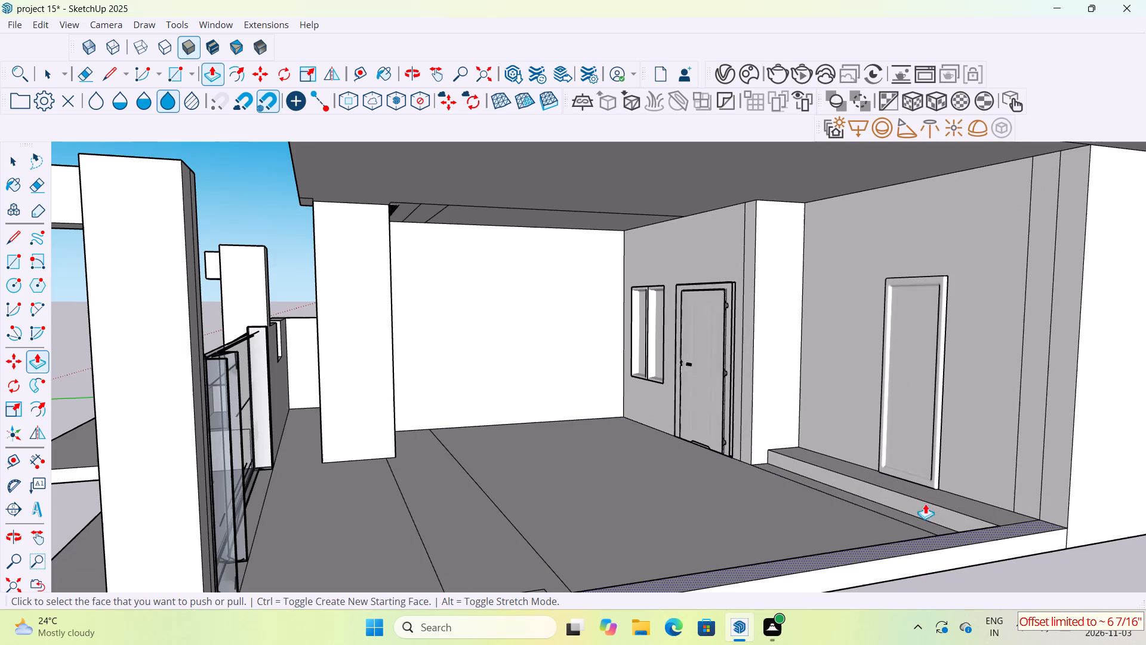
left_click_drag(935, 537, 935, 533)
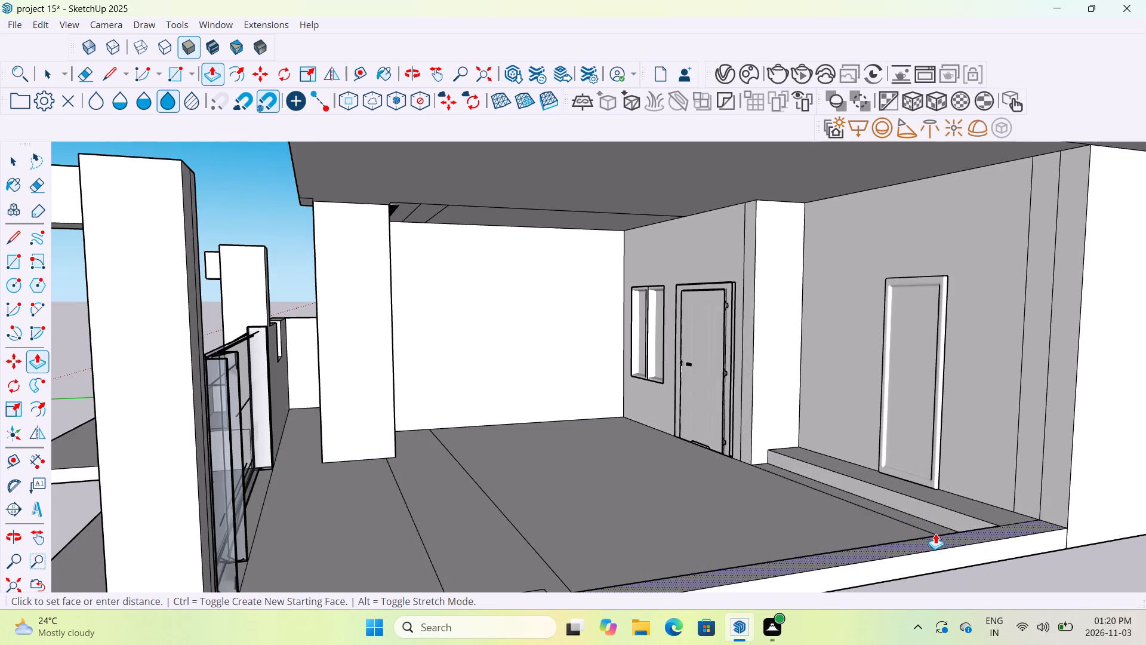
left_click_drag(935, 533, 929, 467)
Push/Pull the rectangular column footprint behind the gate pillar upward from the porch floor to form the support column.
middle_click_drag(820, 460, 823, 569)
scroll(823, 569, "up", 1)
scroll(823, 567, "down", 6)
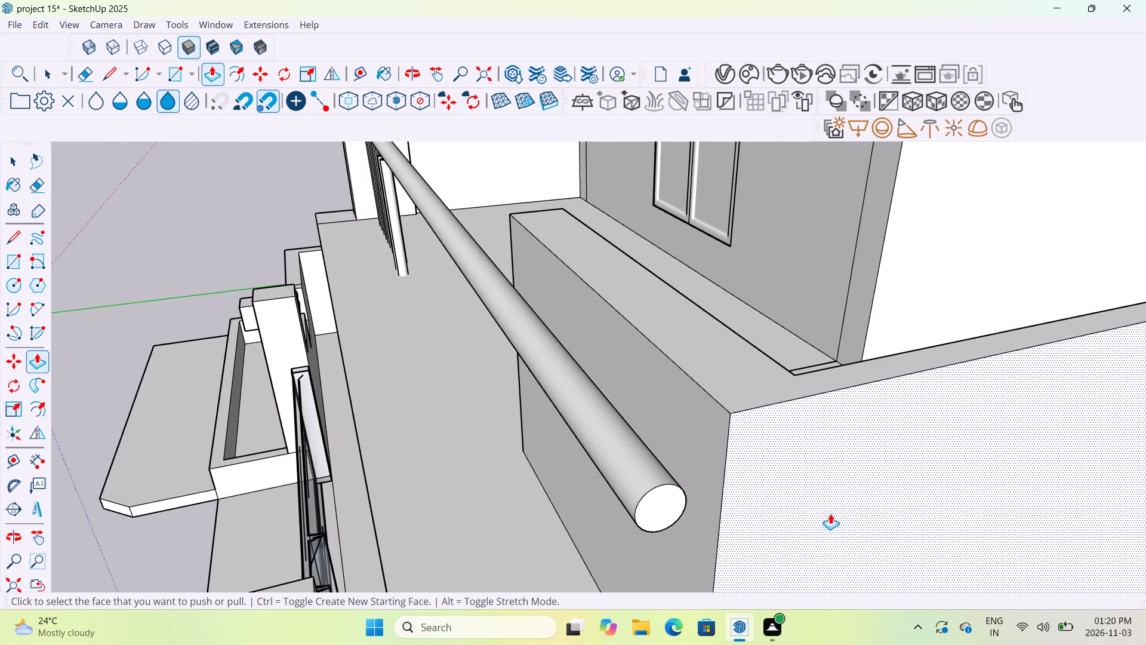
middle_click_drag(528, 585, 851, 396)
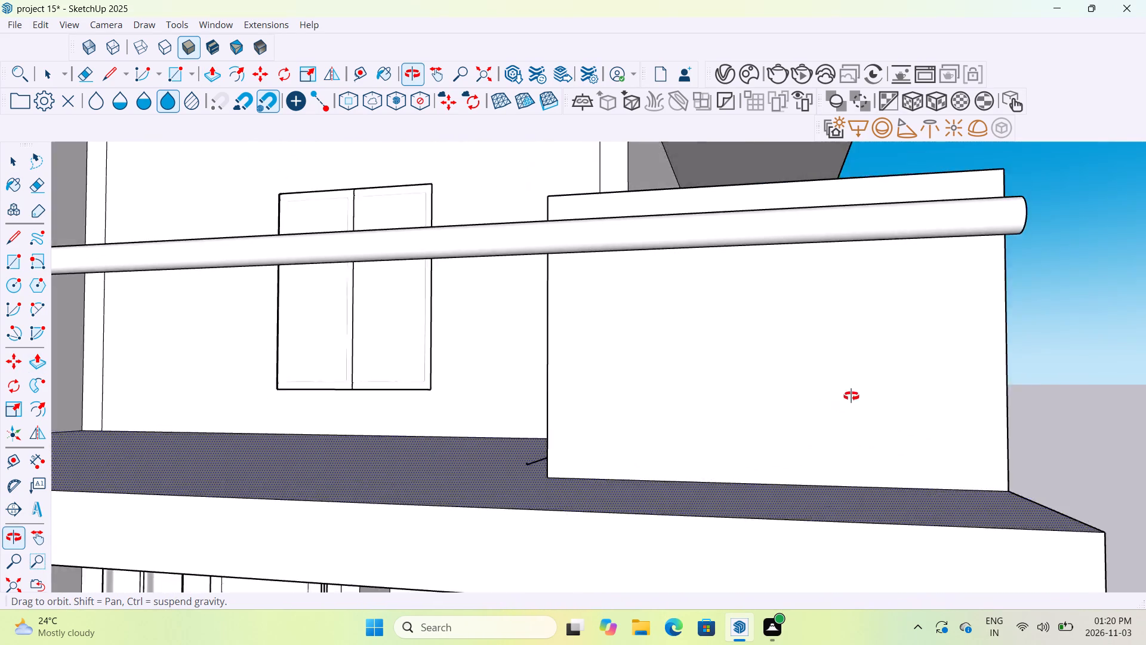
middle_click_drag(851, 396, 863, 384)
scroll(857, 514, "down", 20)
scroll(857, 514, "down", 10)
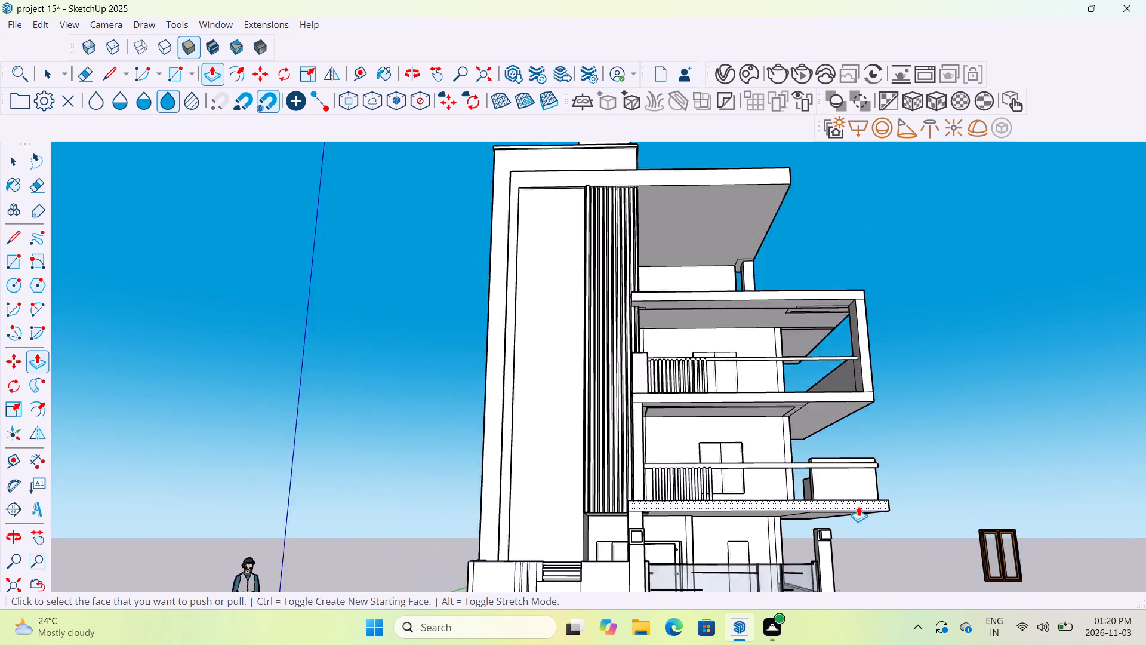
scroll(858, 506, "down", 8)
middle_click_drag(866, 517, 872, 585)
scroll(840, 511, "up", 13)
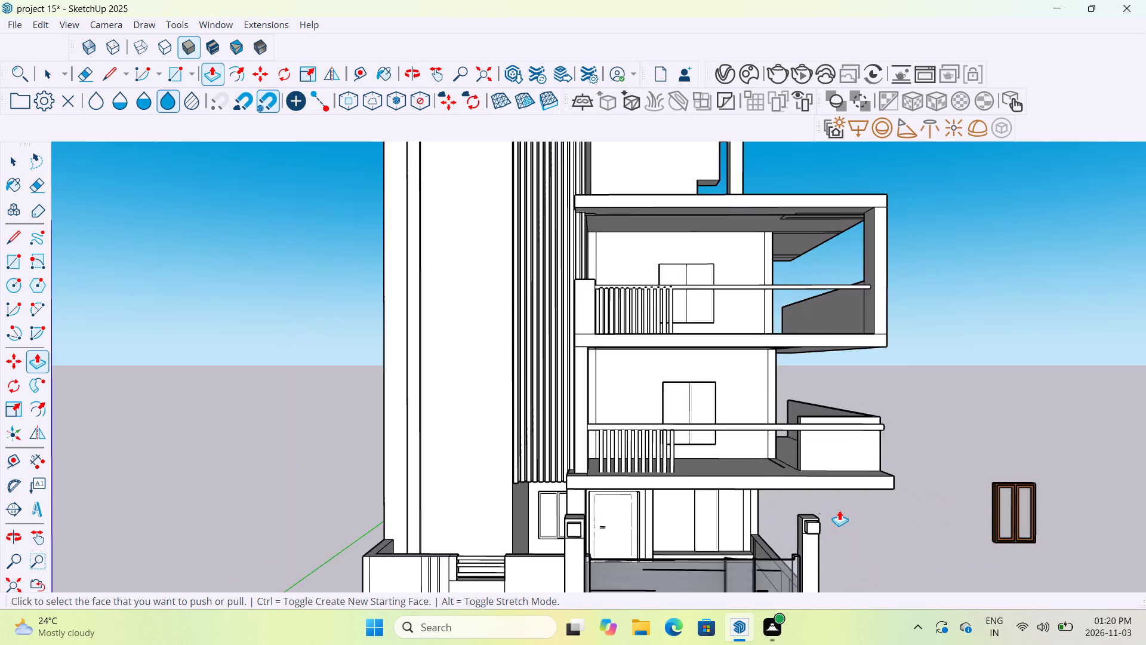
middle_click_drag(723, 545, 839, 551)
middle_click_drag(769, 531, 773, 591)
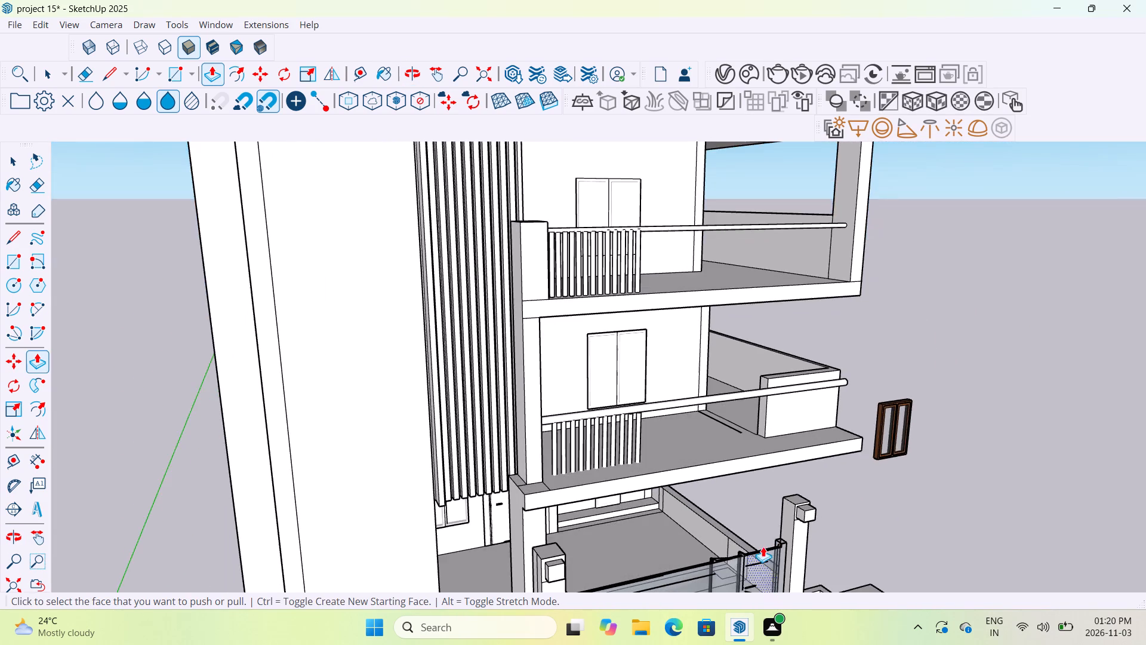
scroll(754, 527, "up", 8)
middle_click_drag(525, 528, 670, 493)
scroll(670, 493, "down", 6)
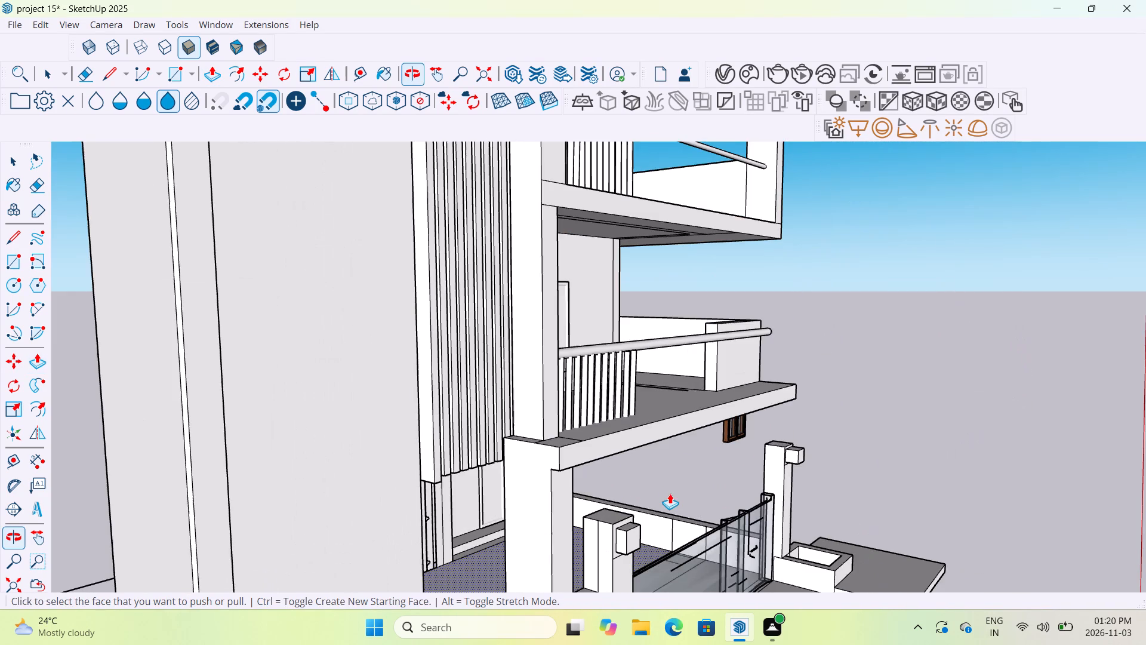
middle_click_drag(675, 508, 682, 560)
scroll(698, 508, "up", 6)
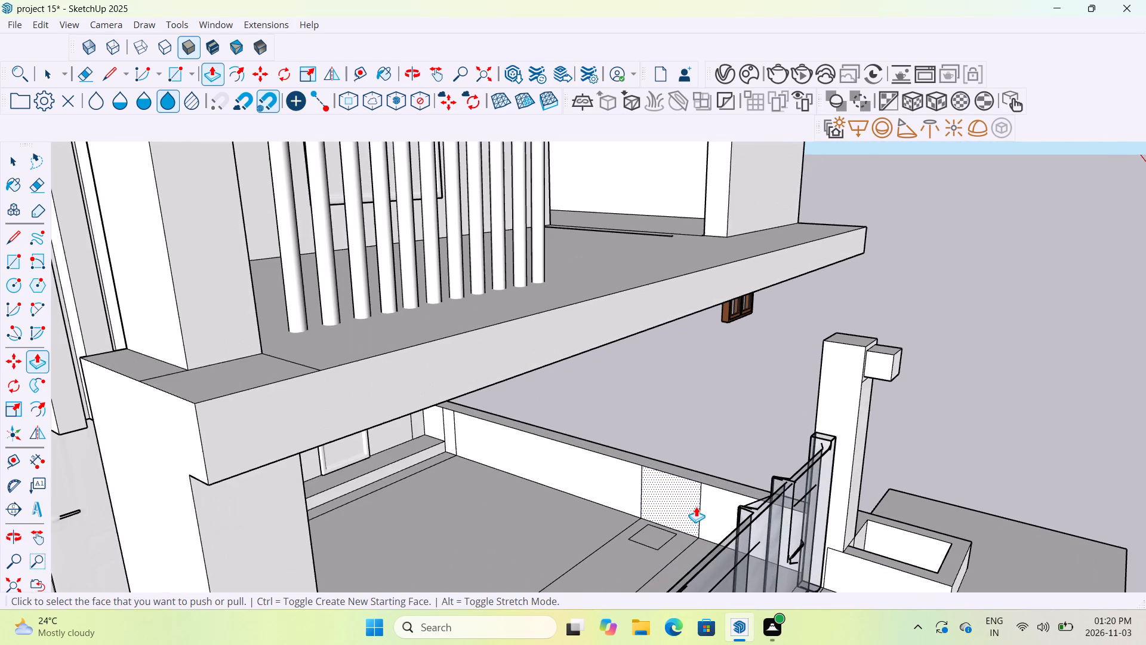
left_click(648, 528)
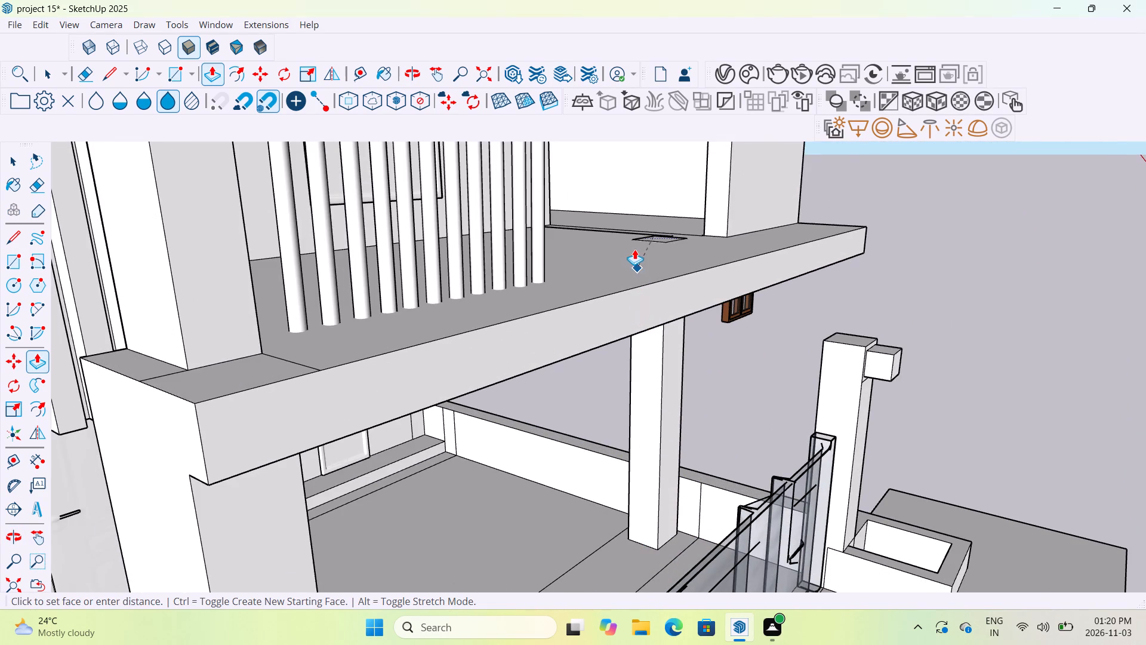
scroll(634, 248, "down", 6)
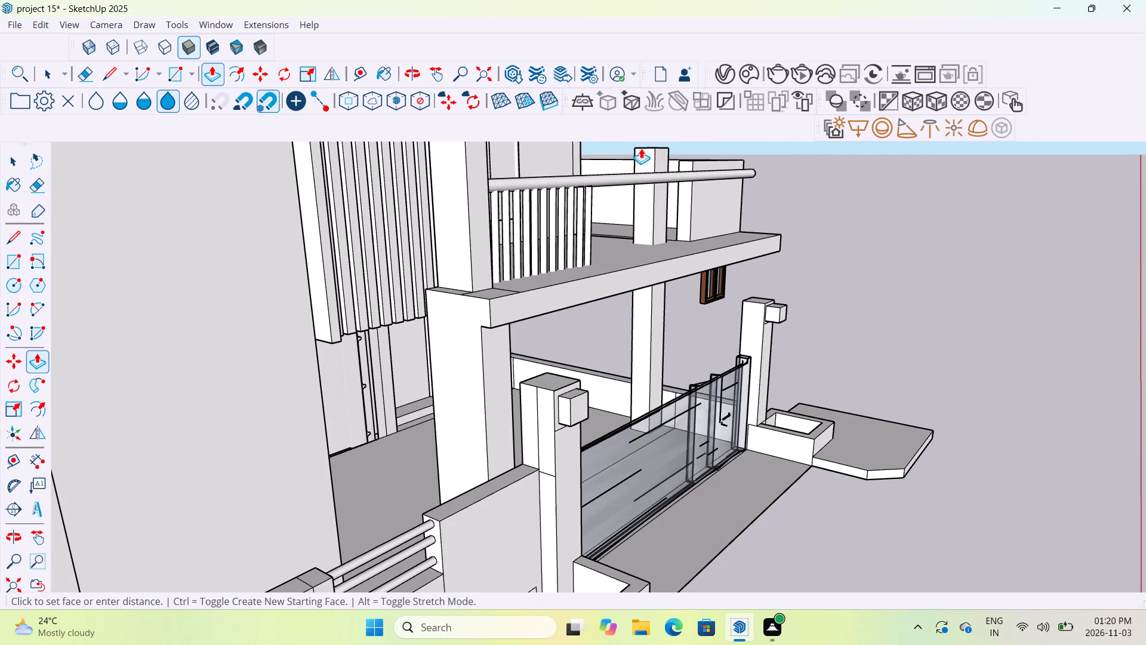
scroll(641, 146, "down", 13)
middle_click_drag(650, 159, 469, 205)
scroll(469, 205, "down", 6)
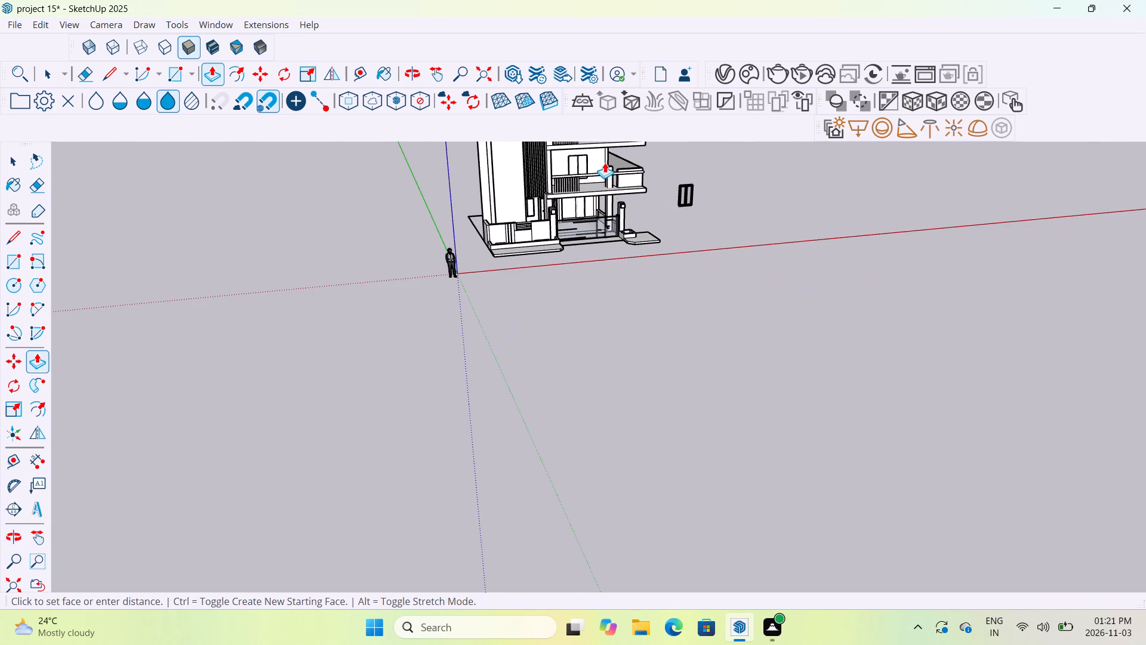
Push/Pull the porch's front column upward through the balcony floors to the edge of the top slab.
scroll(605, 159, "up", 6)
middle_click_drag(610, 162, 613, 215)
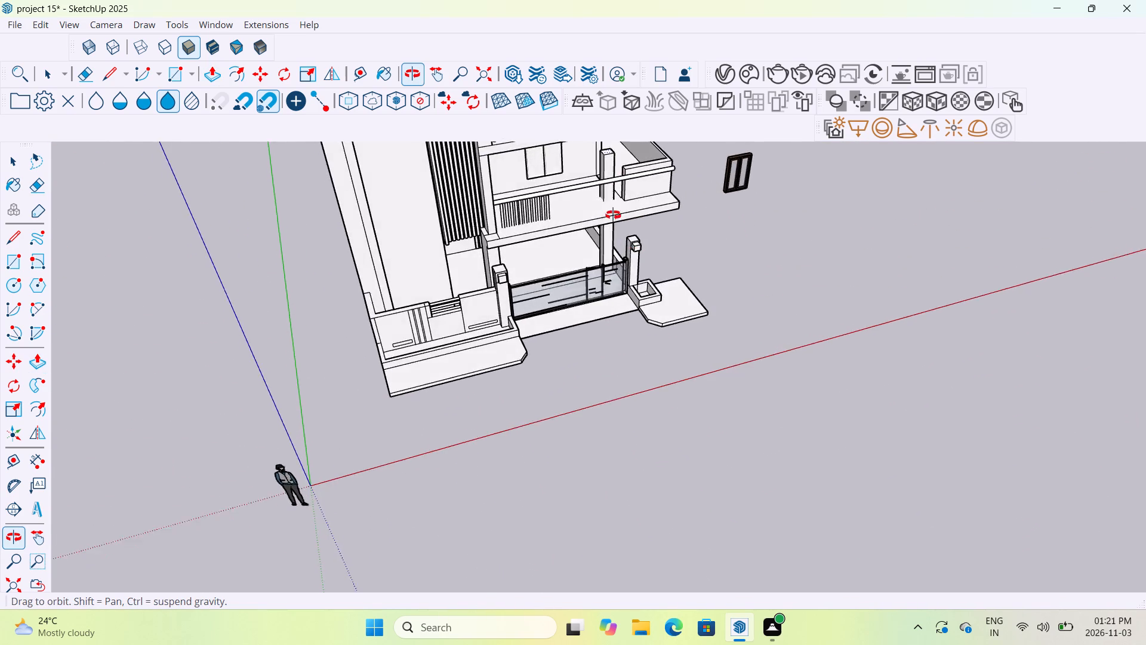
middle_click_drag(613, 215, 569, 88)
scroll(620, 180, "up", 6)
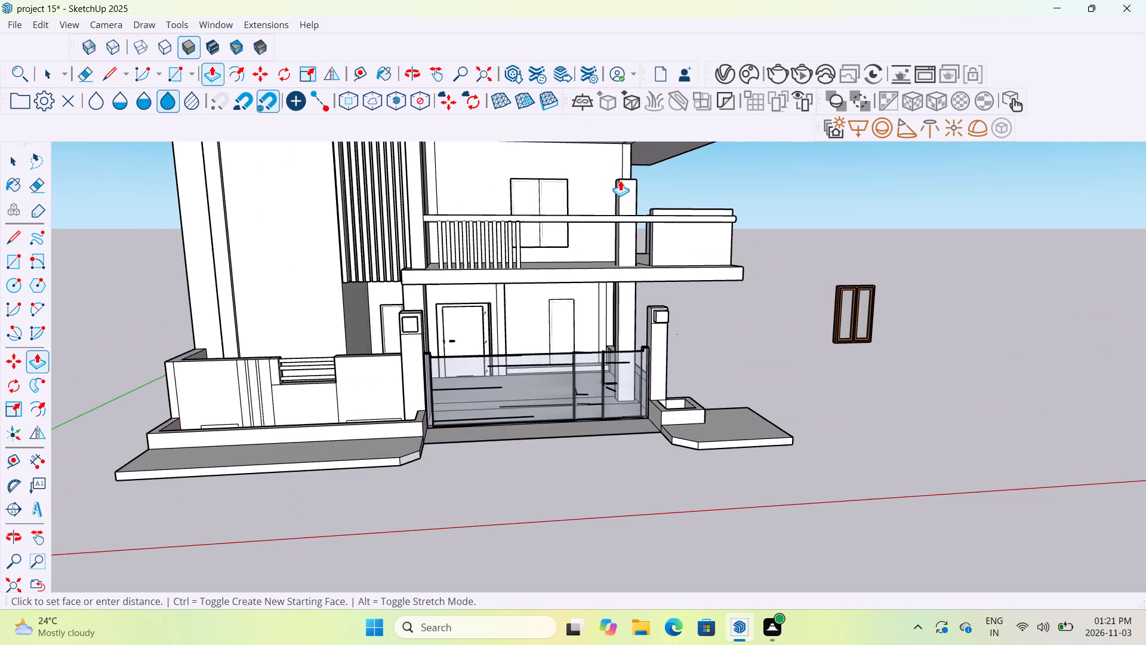
middle_click_drag(620, 180, 621, 266)
scroll(621, 266, "down", 19)
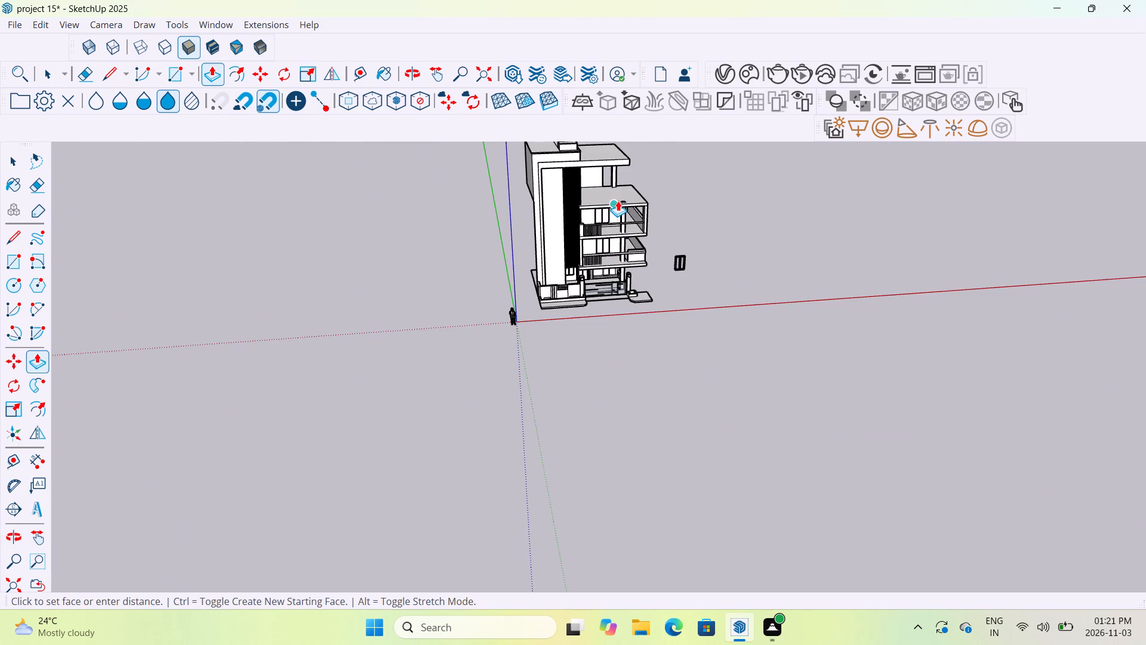
scroll(618, 198, "up", 11)
scroll(617, 170, "down", 5)
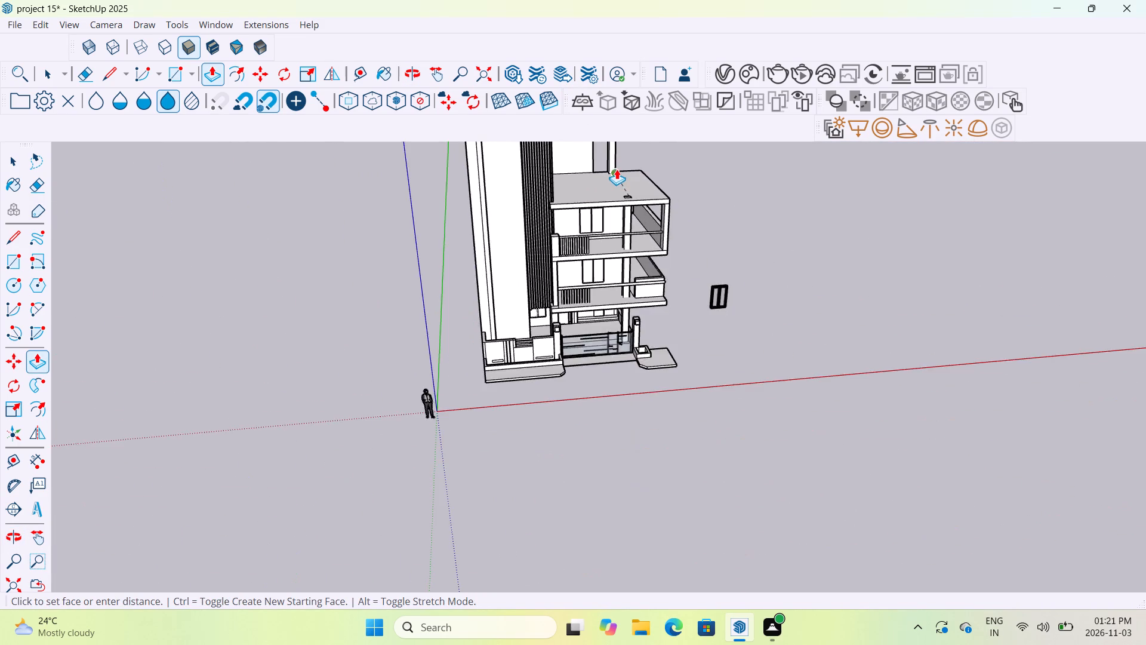
scroll(617, 169, "down", 6)
scroll(618, 146, "up", 7)
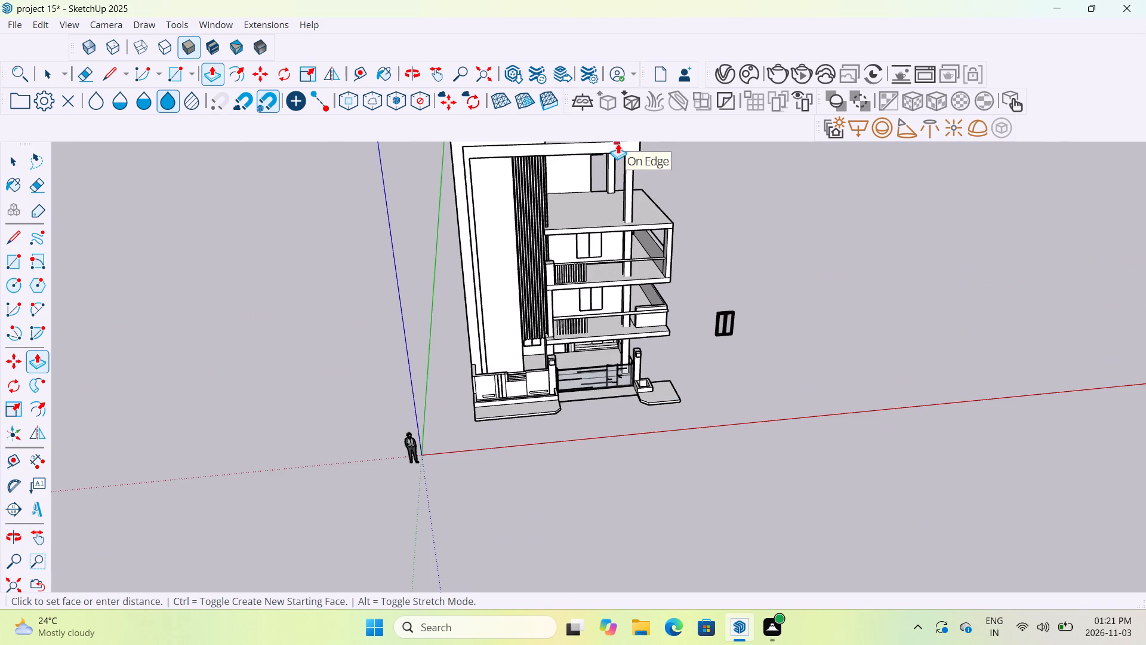
left_click(618, 143)
key("Escape")
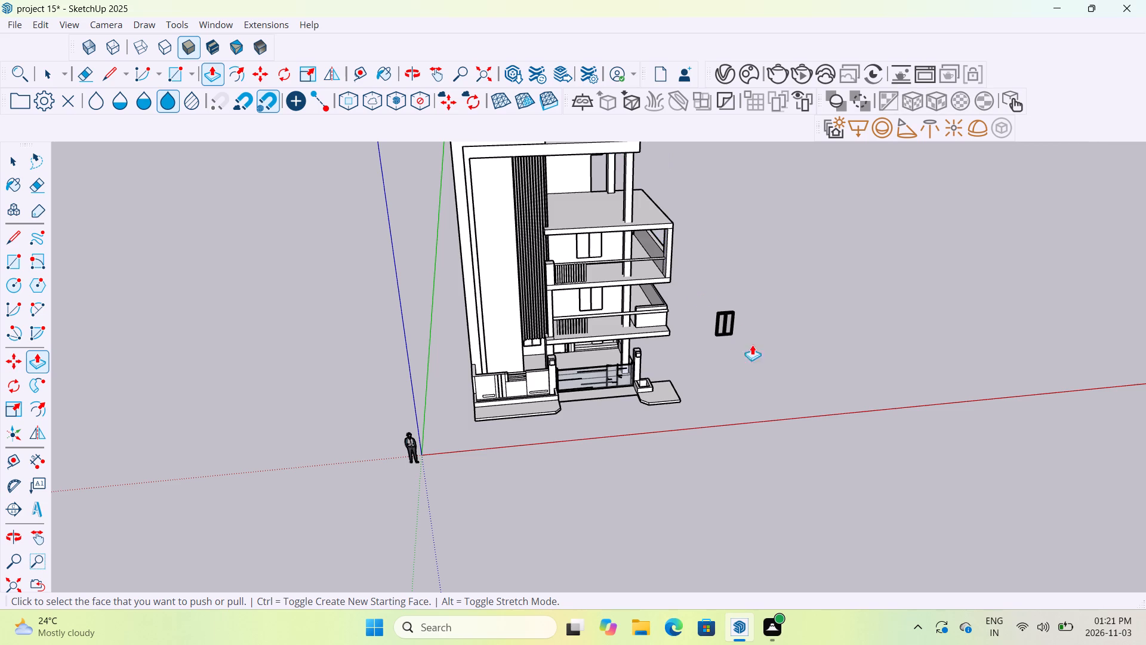
Draw a small rectangle on the porch floor against the low side wall, just behind the front column.
middle_click_drag(777, 401, 688, 313)
scroll(667, 362, "up", 7)
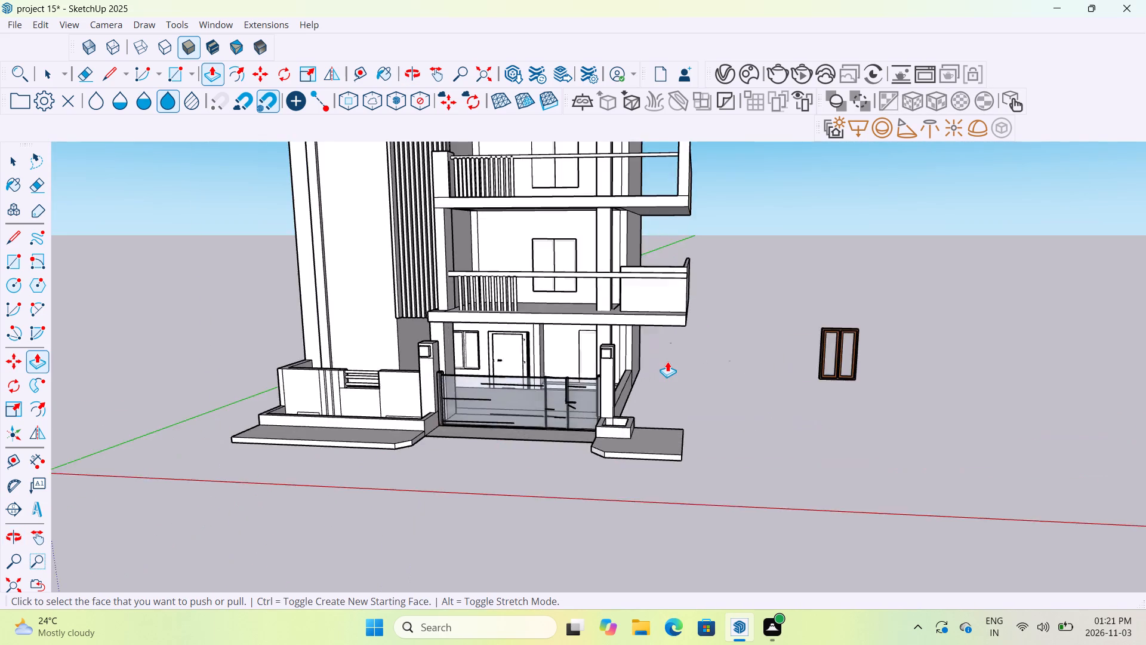
scroll(667, 361, "up", 4)
middle_click_drag(563, 388, 648, 382)
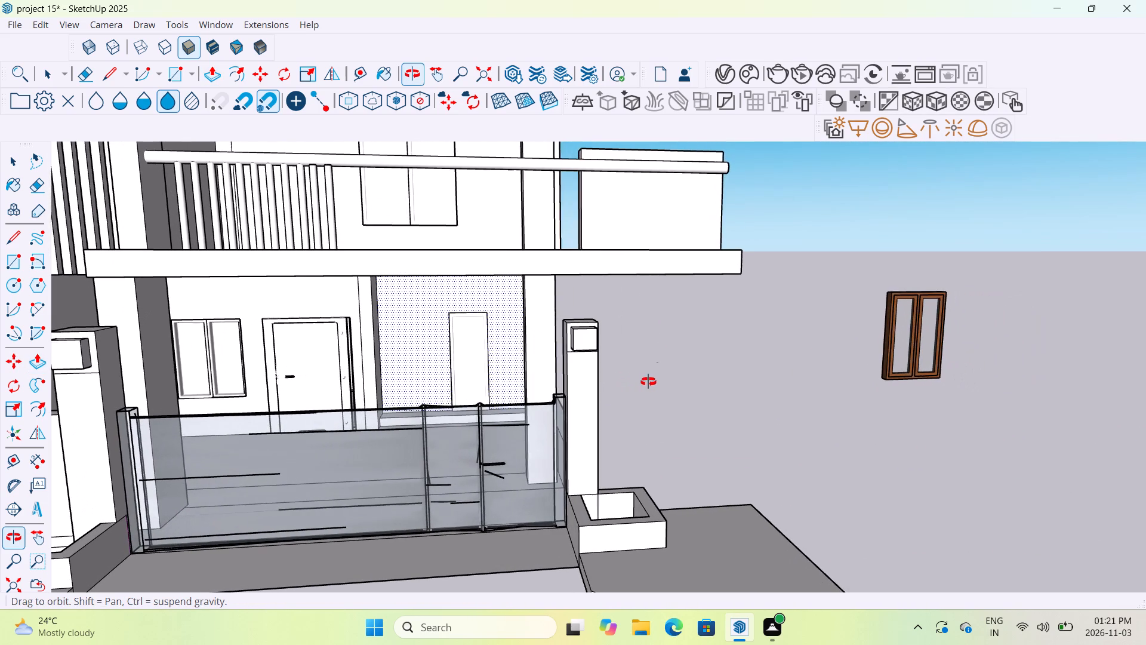
middle_click_drag(648, 382, 648, 382)
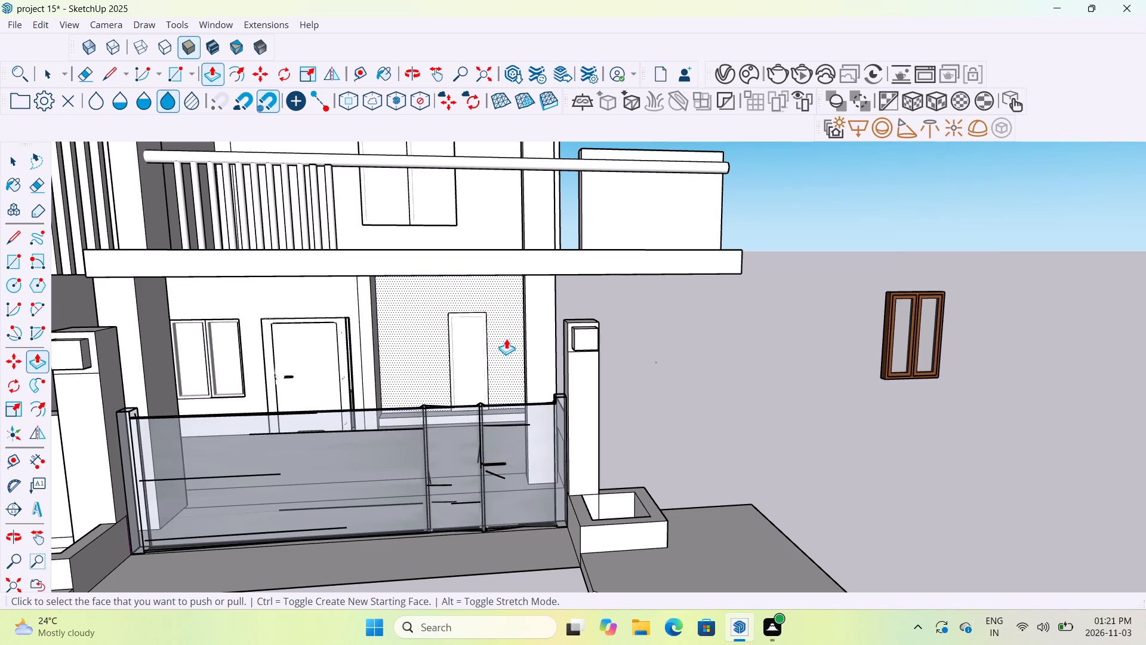
middle_click_drag(499, 345, 565, 410)
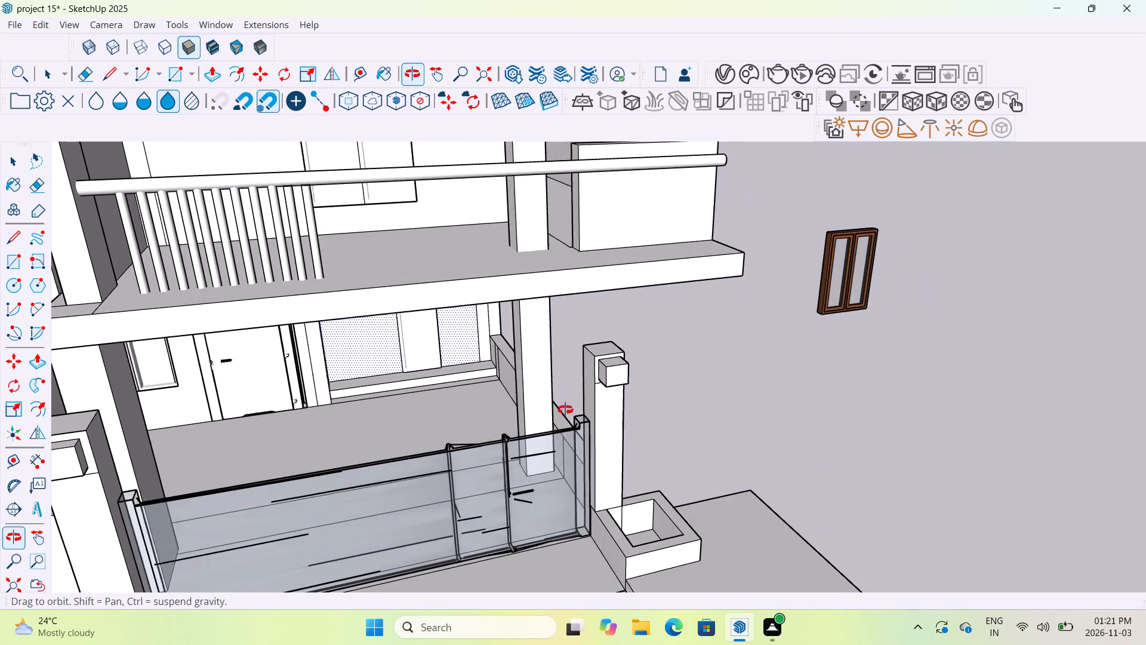
middle_click_drag(565, 410, 609, 408)
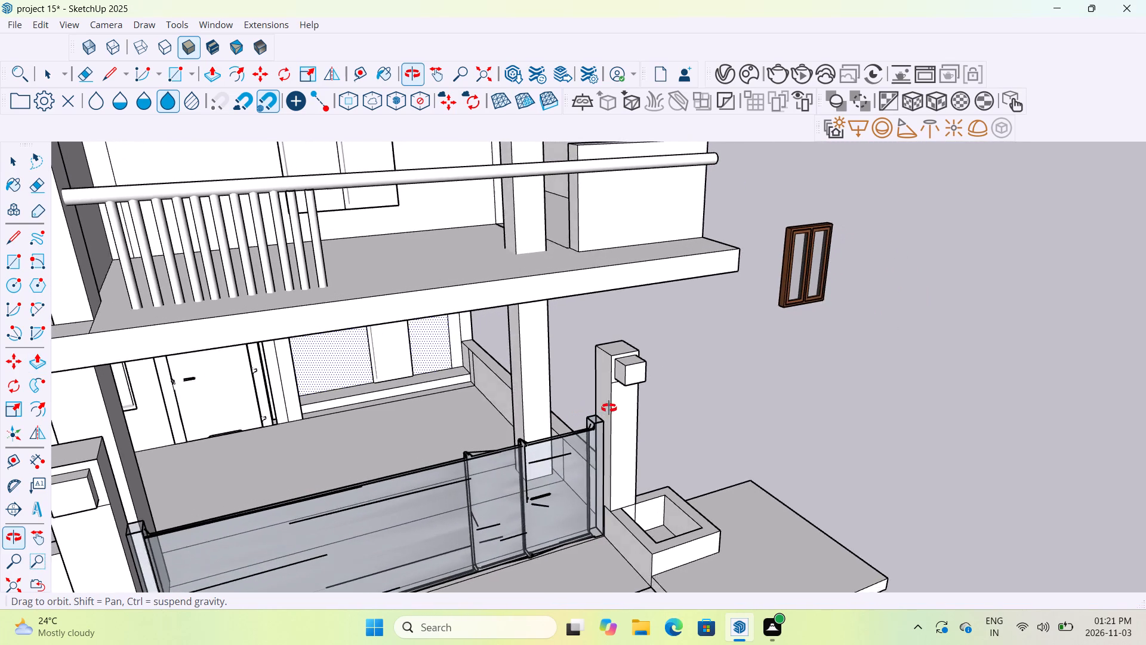
middle_click_drag(609, 408, 616, 407)
middle_click_drag(473, 414, 525, 459)
scroll(439, 430, "up", 2)
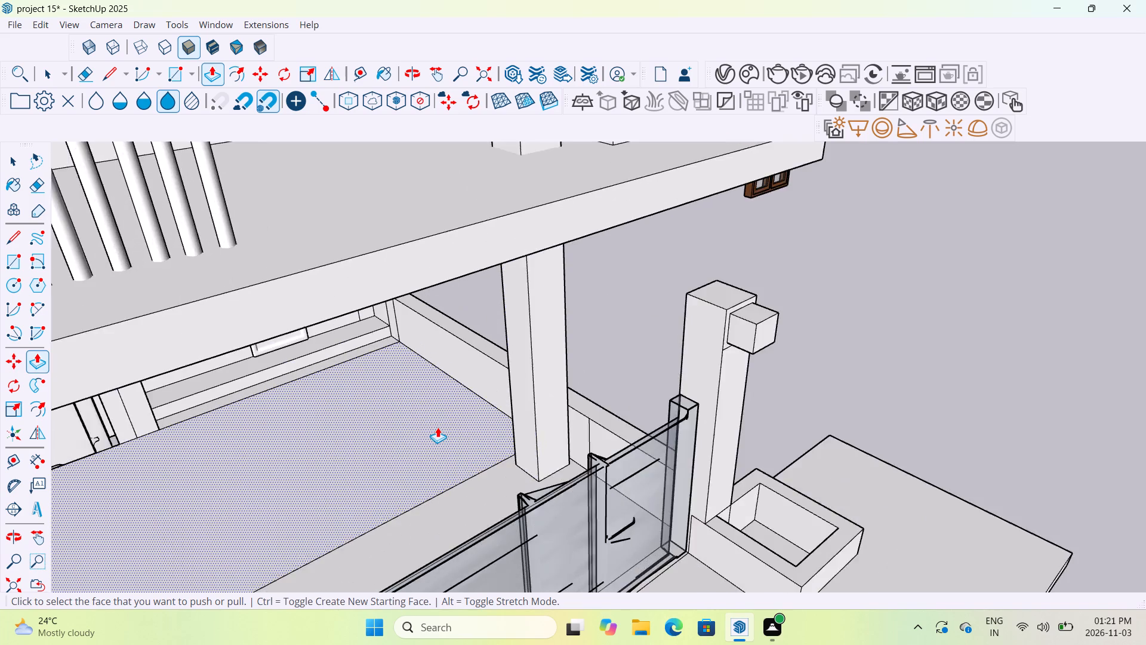
scroll(438, 427, "up", 3)
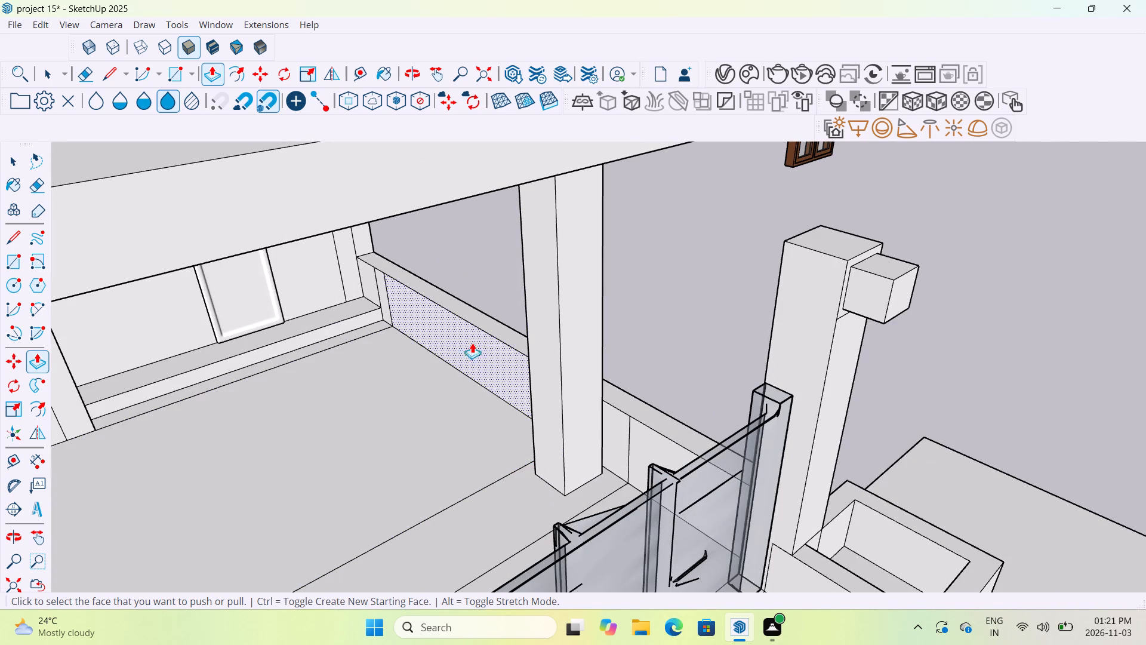
left_click(176, 81)
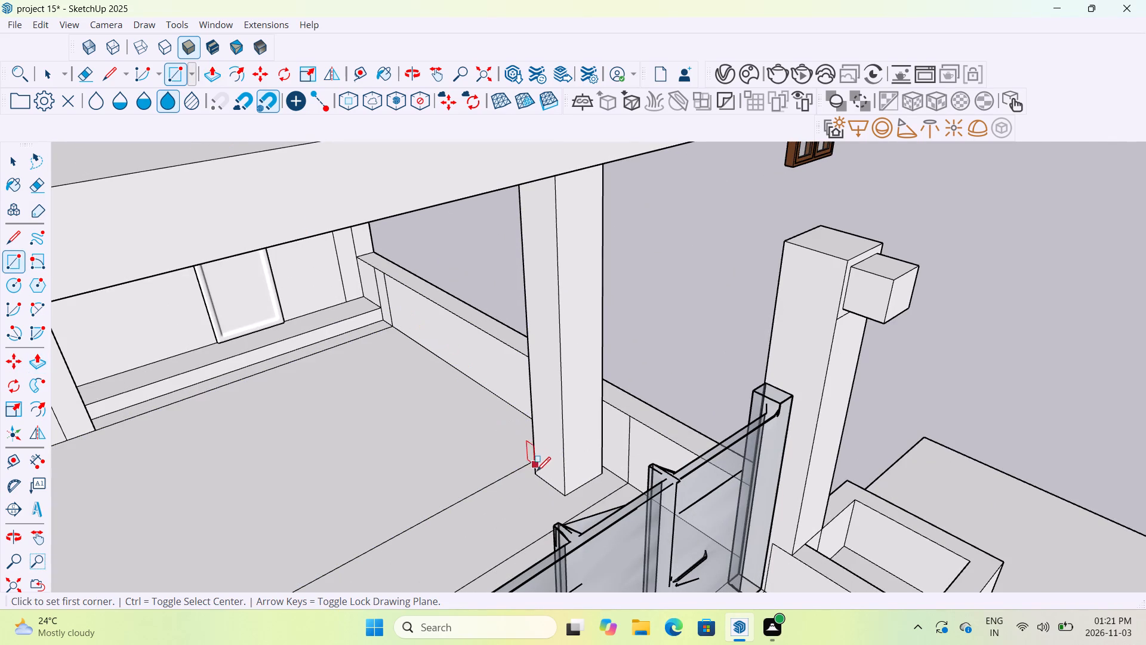
left_click(494, 441)
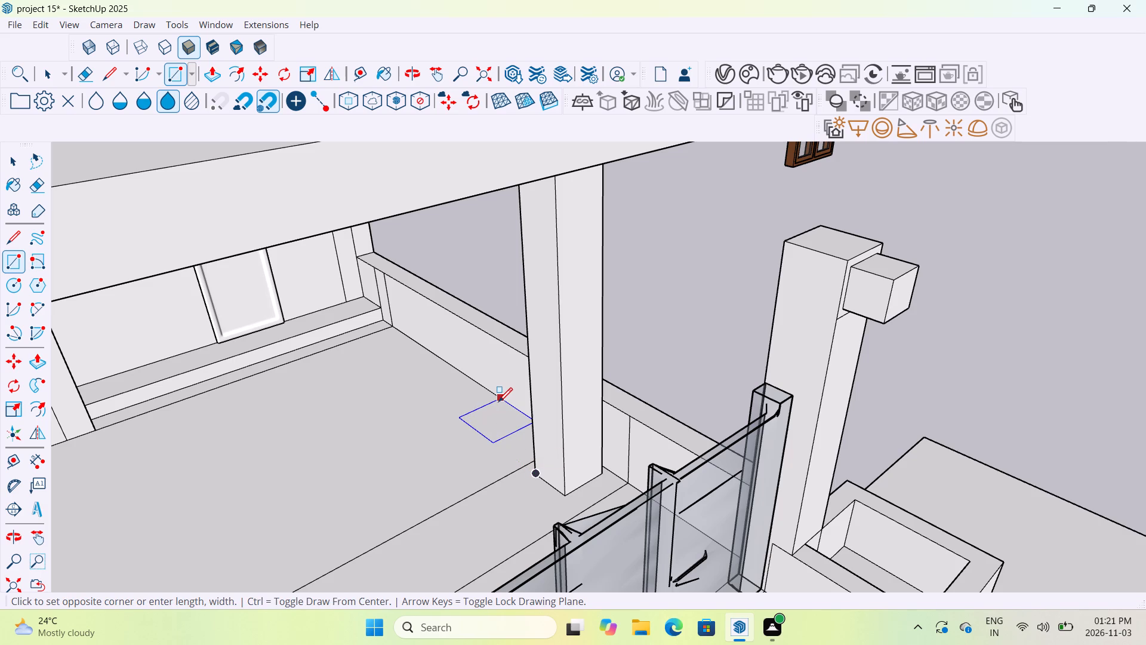
left_click(498, 401)
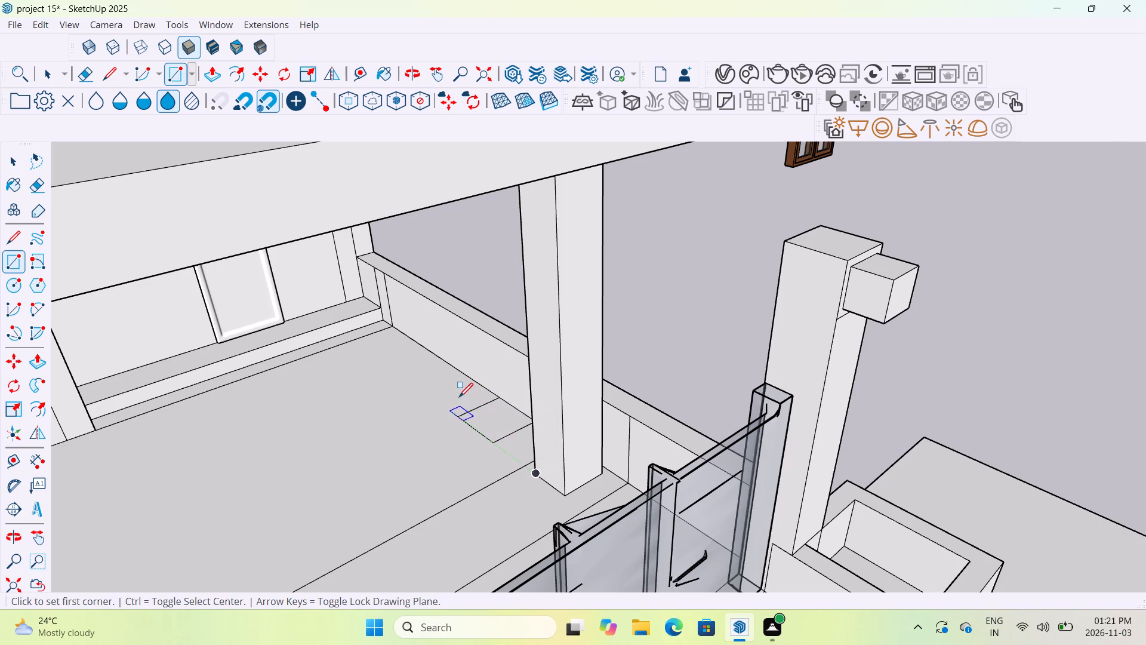
Draw a second small rectangle on the porch floor against the low side wall, farther back toward the house.
left_click(416, 370)
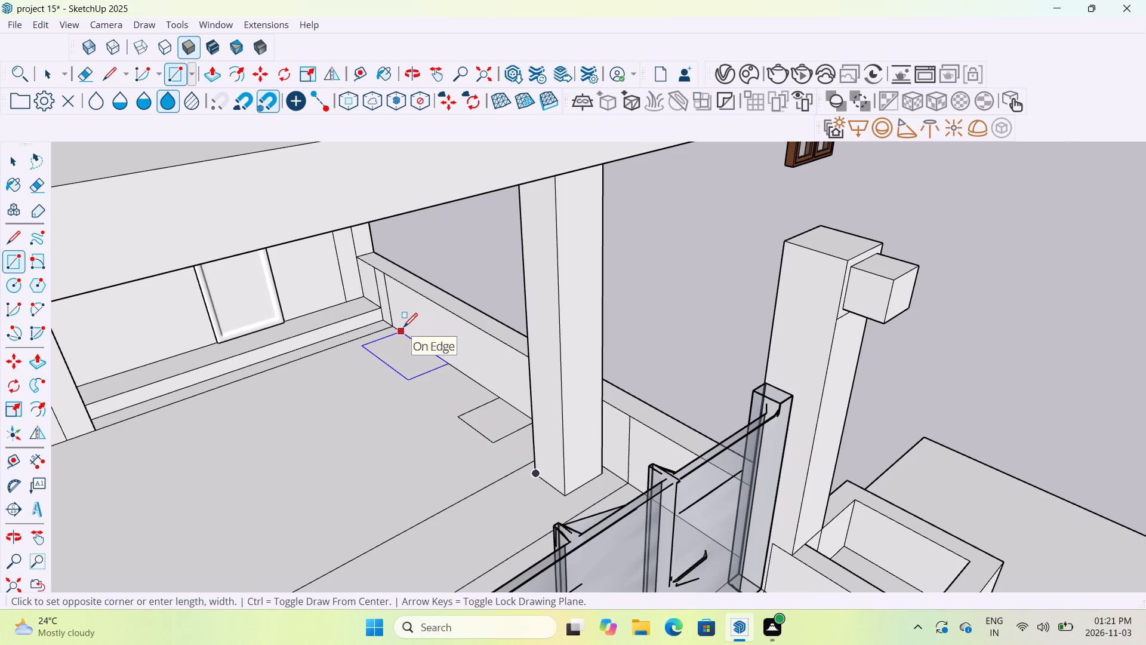
key("Escape")
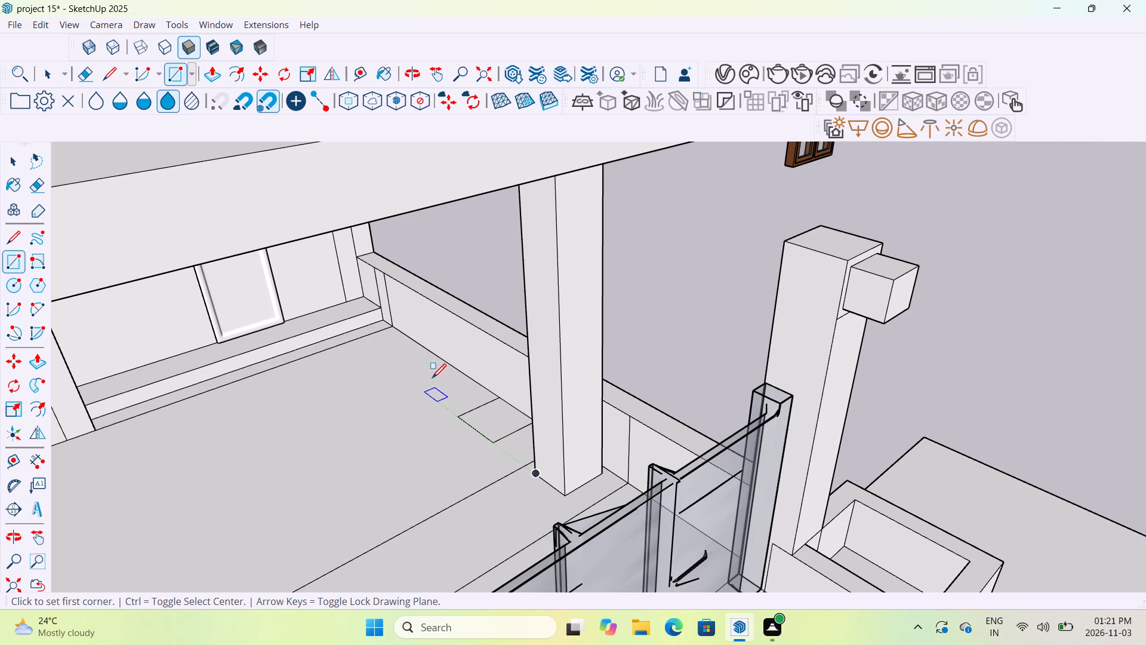
left_click(432, 379)
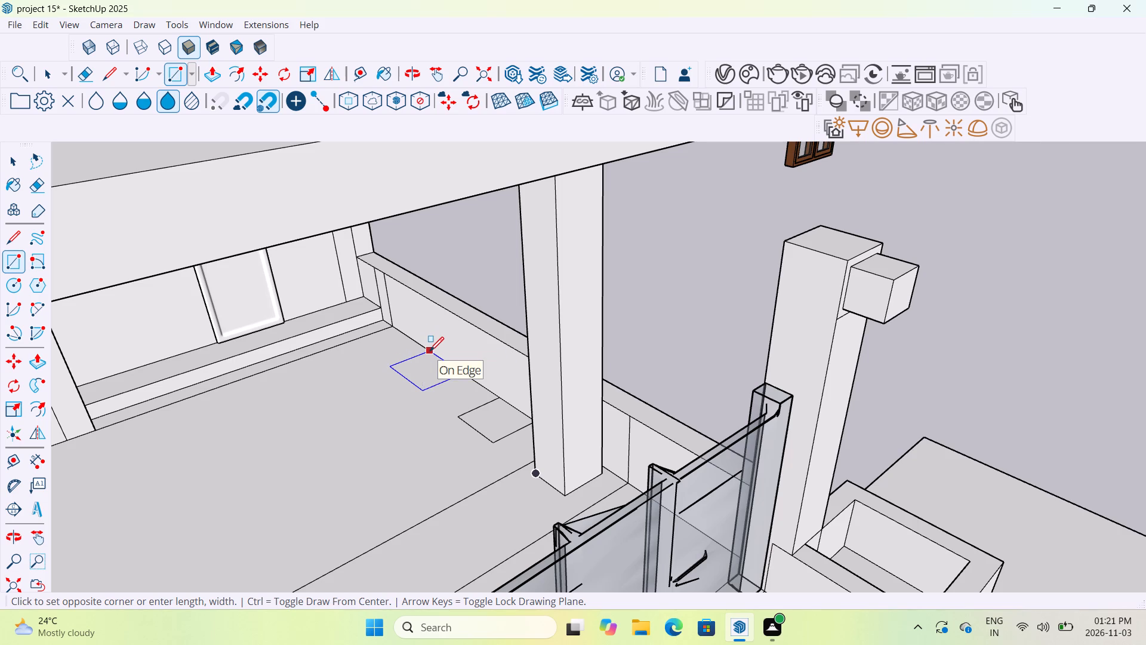
left_click(430, 350)
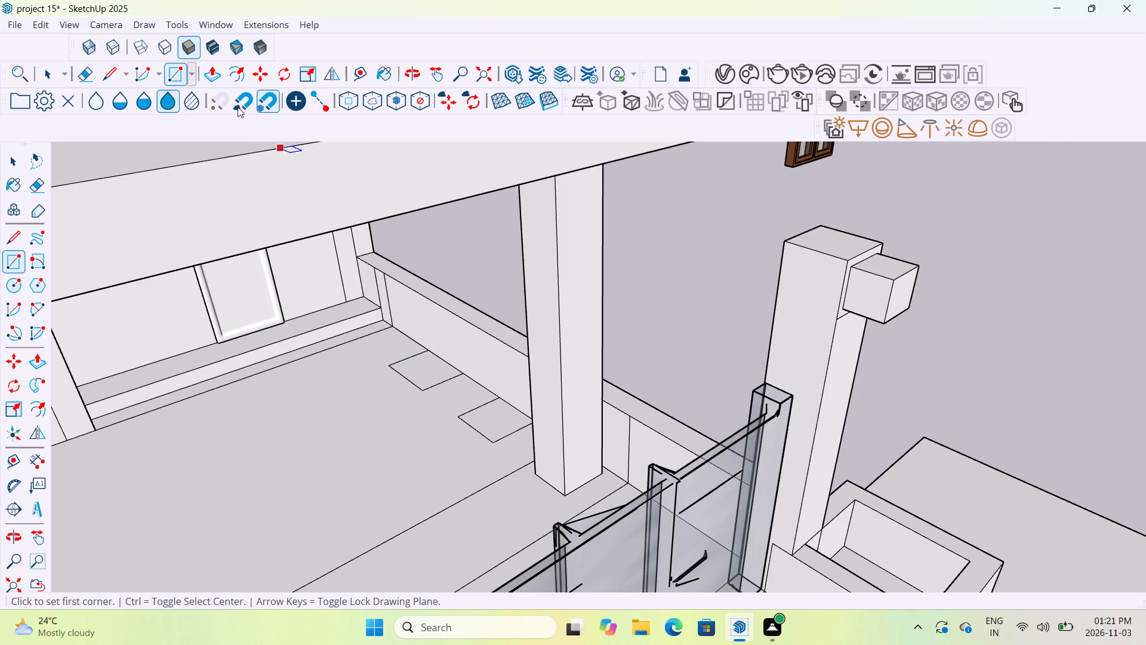
Push/Pull the rear floor rectangle upward into a tall post rising above the low side wall.
left_click(212, 79)
left_click(433, 365)
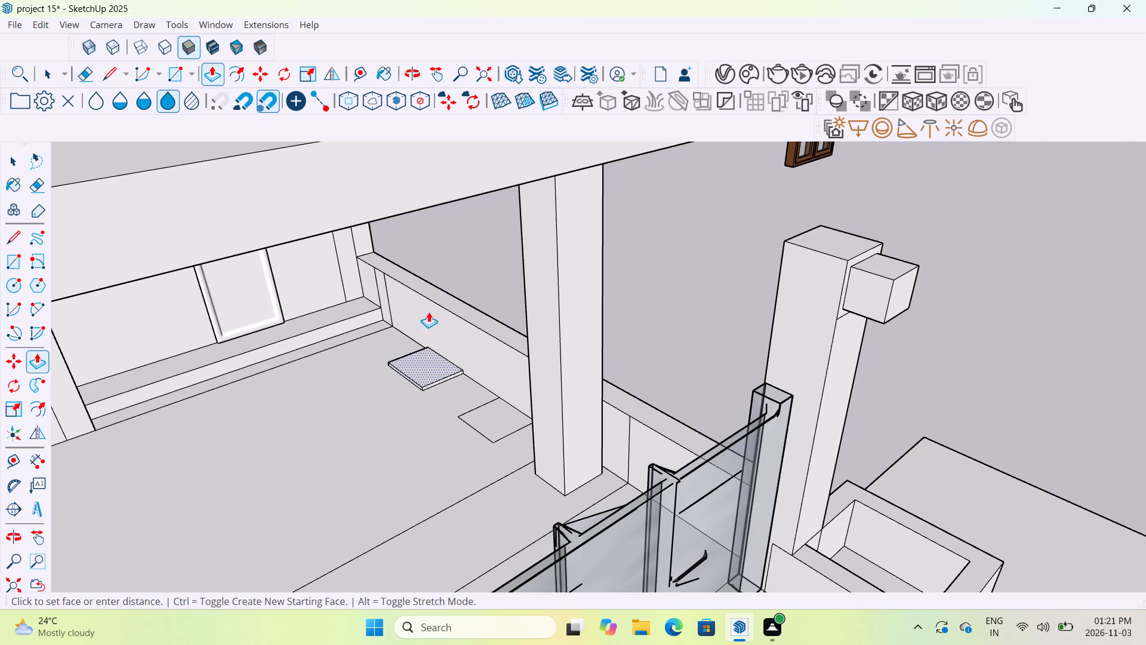
middle_click_drag(418, 250, 403, 201)
scroll(403, 201, "down", 4)
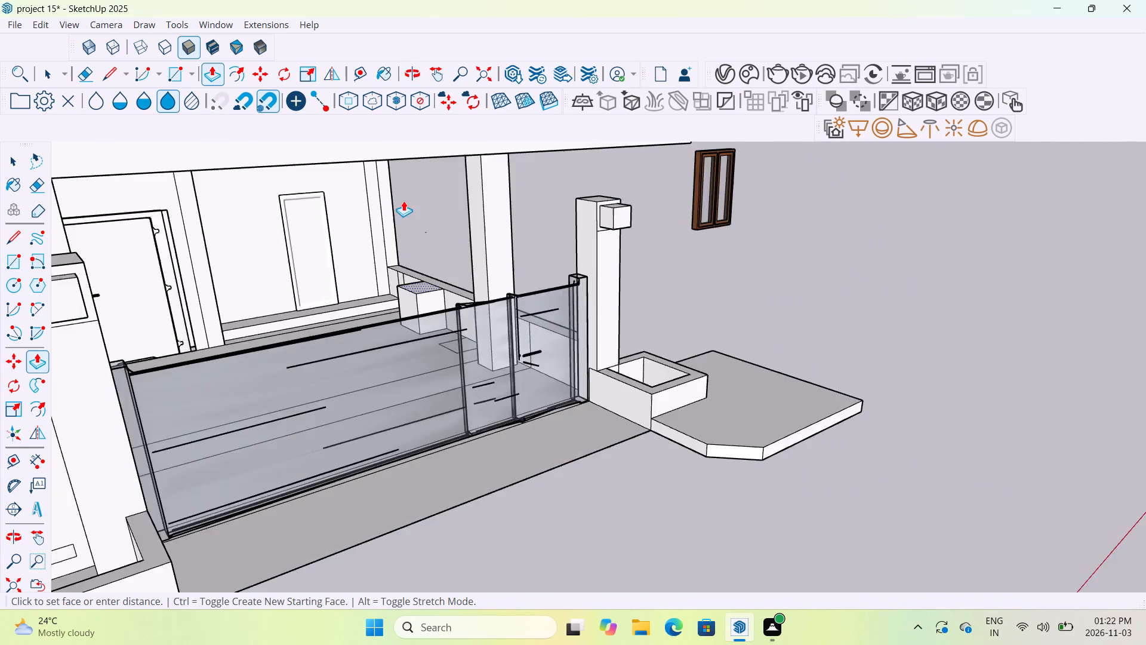
scroll(403, 201, "down", 3)
middle_click_drag(406, 182, 409, 158)
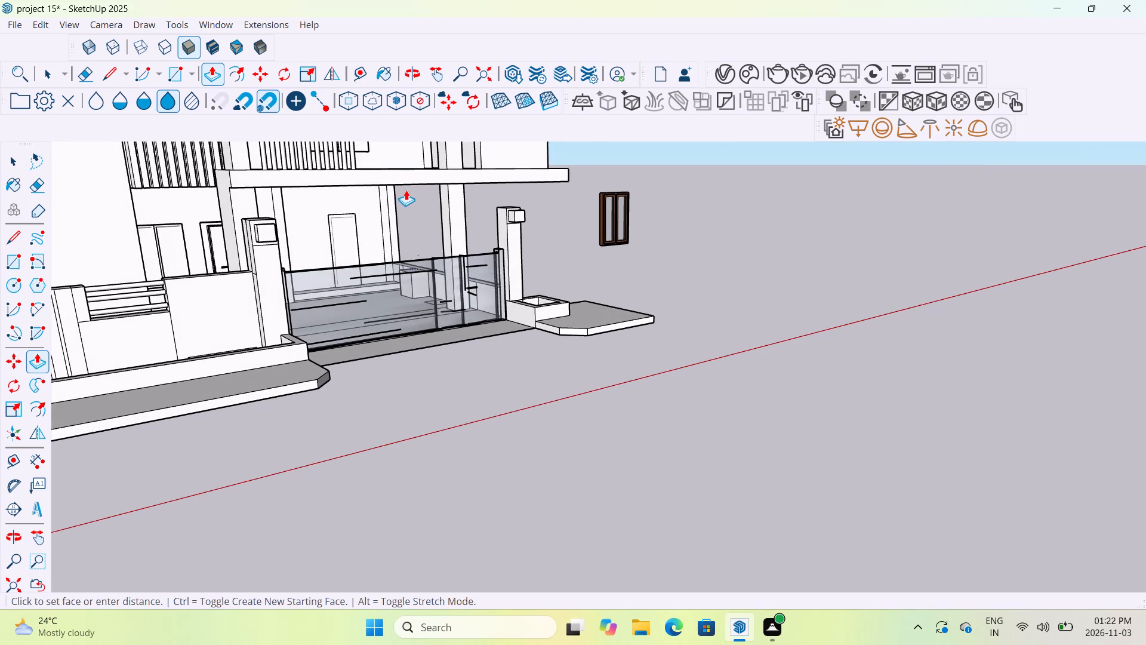
scroll(406, 190, "up", 6)
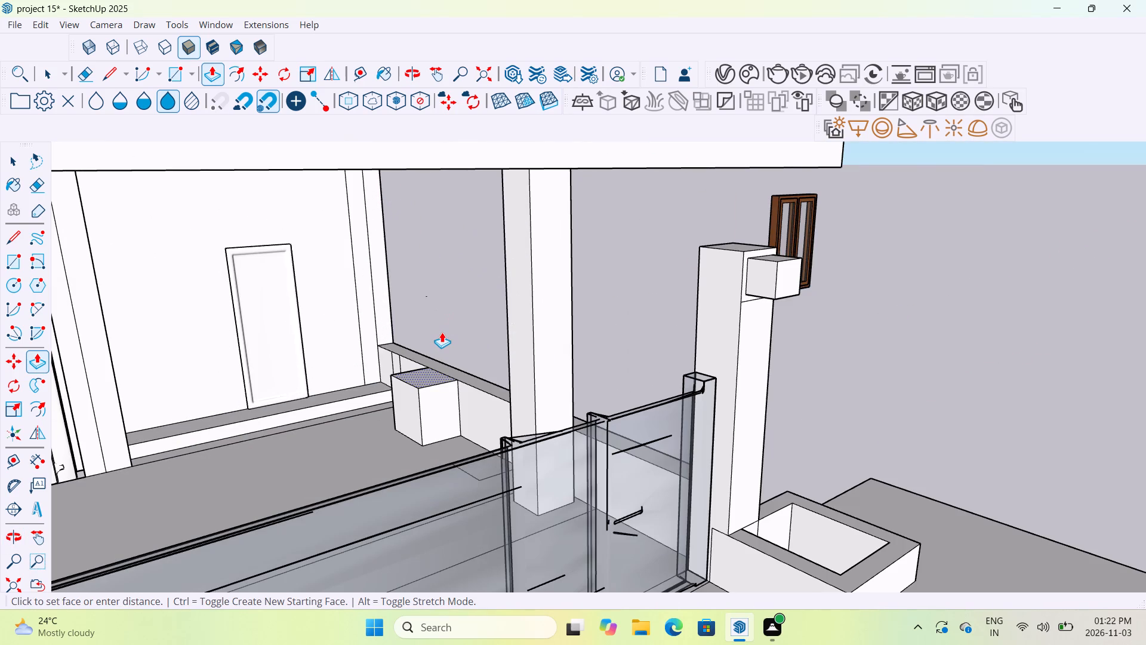
middle_click(442, 332)
left_click(422, 367)
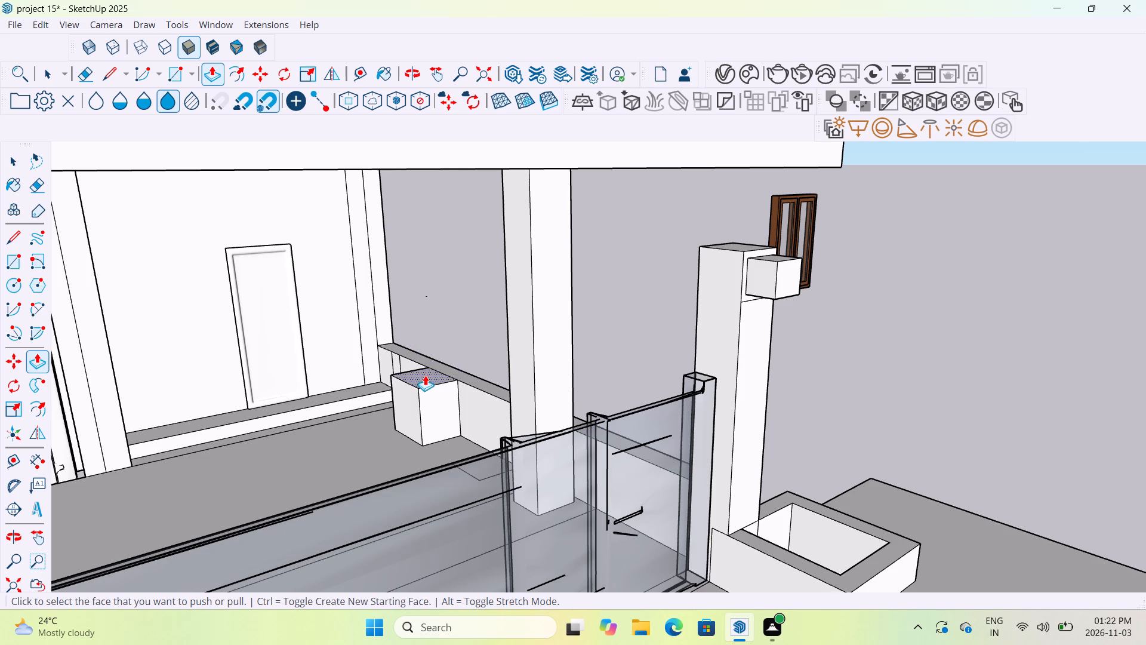
left_click(426, 376)
scroll(418, 310, "down", 5)
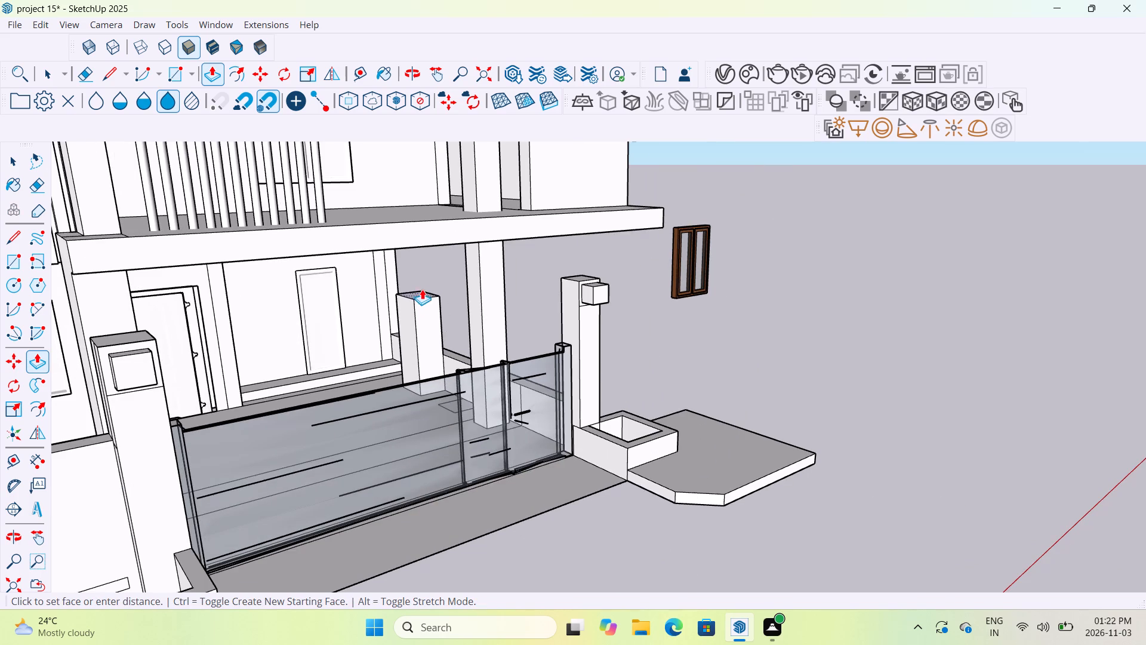
scroll(424, 281, "up", 4)
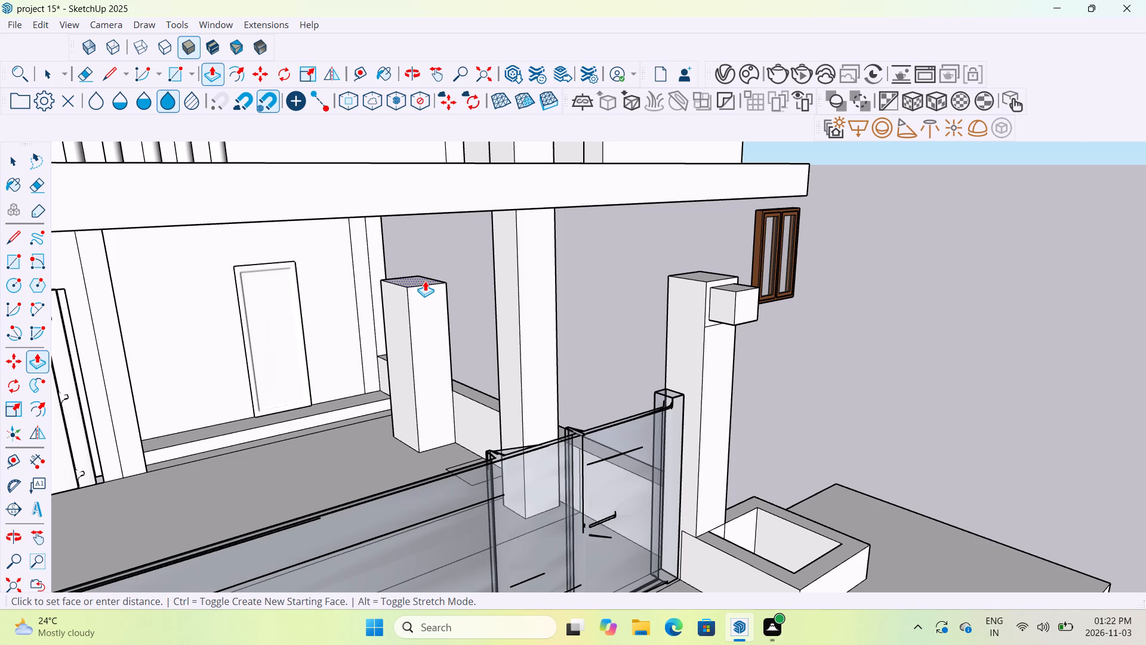
left_click(425, 281)
Push/Pull the rectangle nearer the front column upward into a post matching the rear post's height.
scroll(422, 314, "up", 1)
middle_click_drag(422, 314, 438, 367)
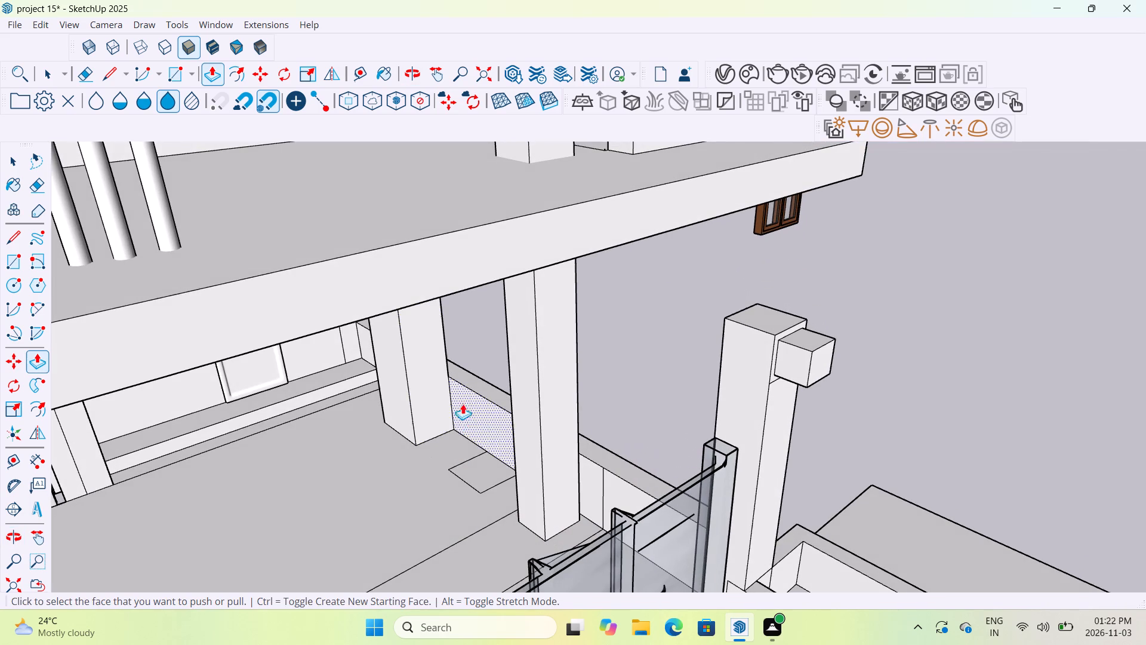
left_click_drag(482, 465, 480, 457)
middle_click_drag(448, 342, 440, 279)
left_click(486, 474)
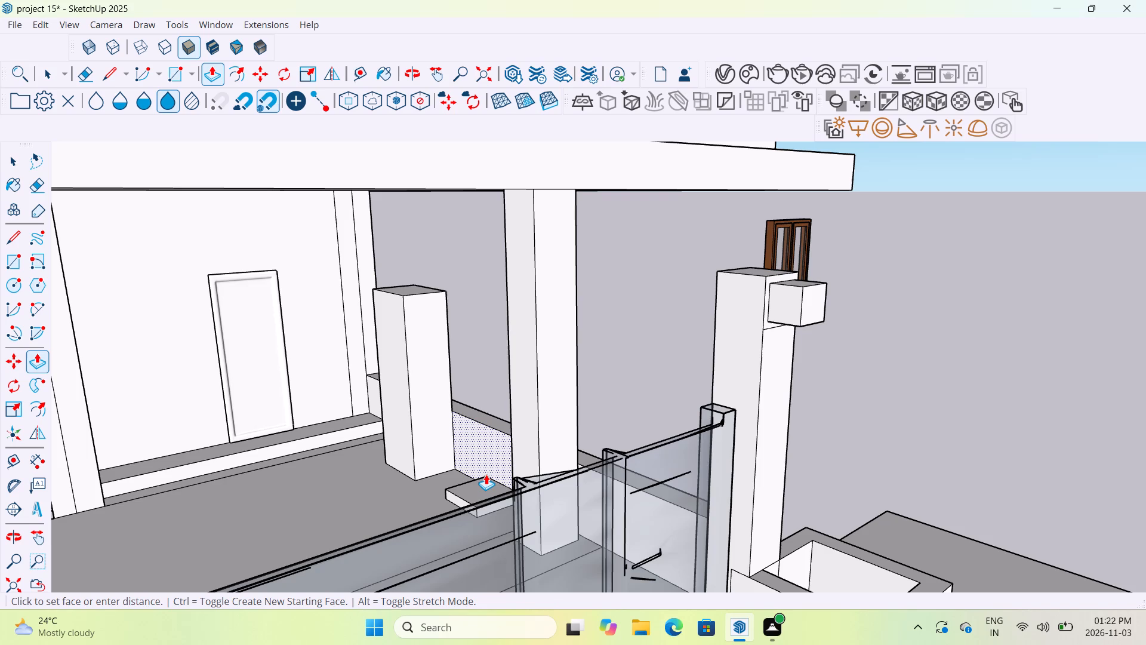
key("Escape")
left_click(481, 483)
left_click(441, 312)
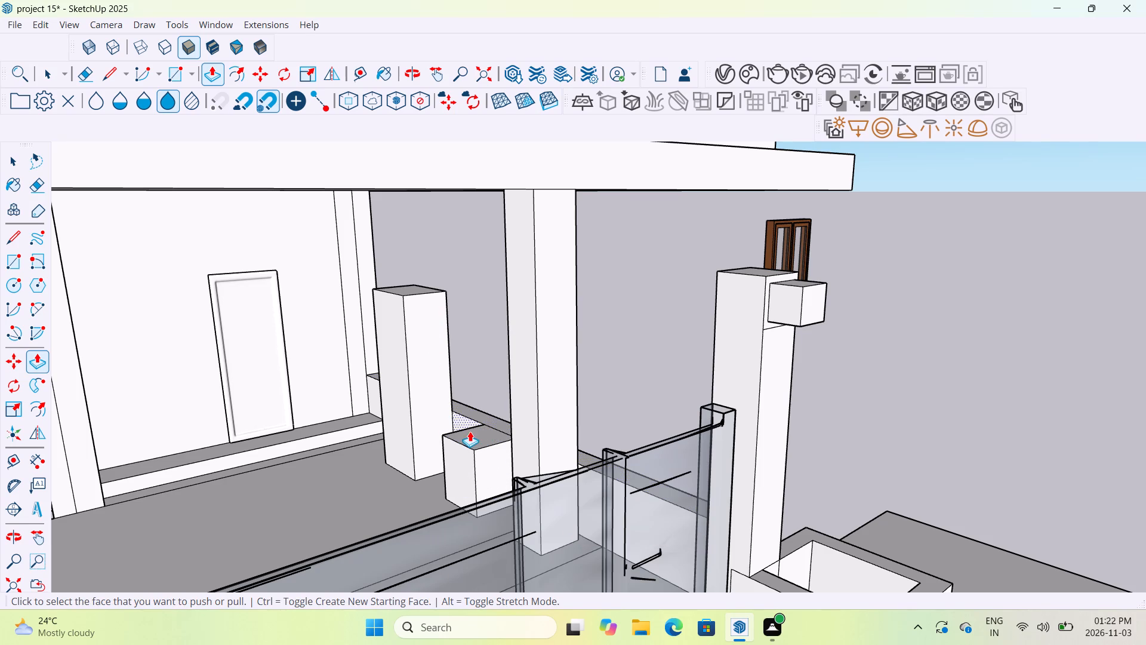
left_click(472, 432)
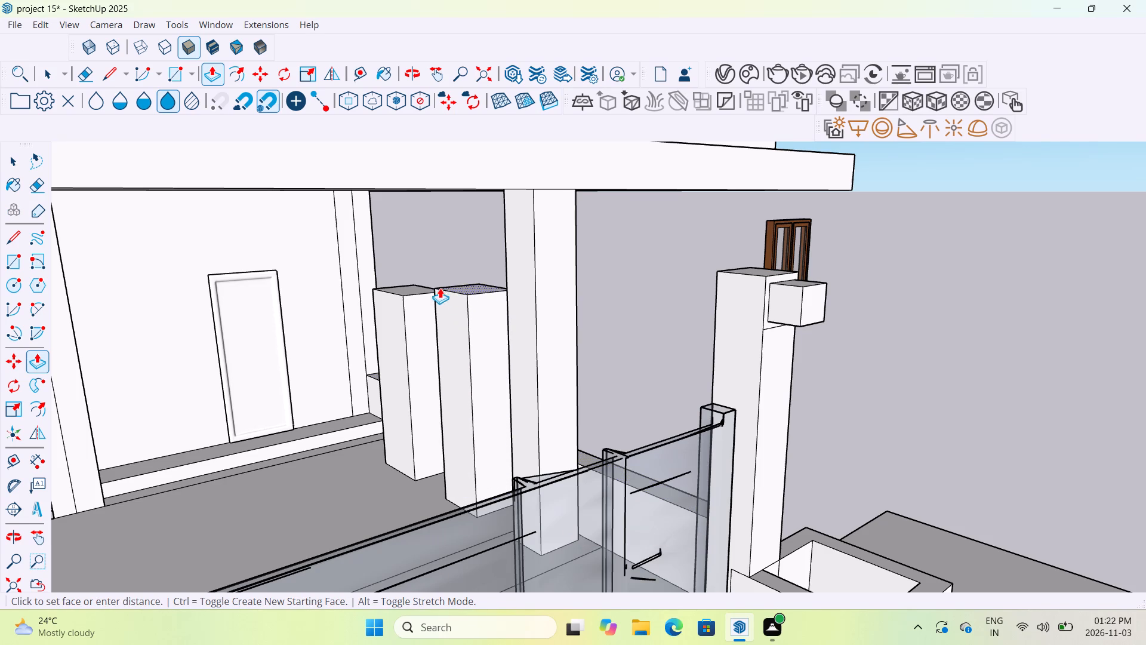
left_click(412, 282)
Offset the outline of the rear porch post's top face inward by 3".
middle_click_drag(466, 308, 470, 351)
scroll(470, 351, "down", 1)
scroll(464, 321, "up", 6)
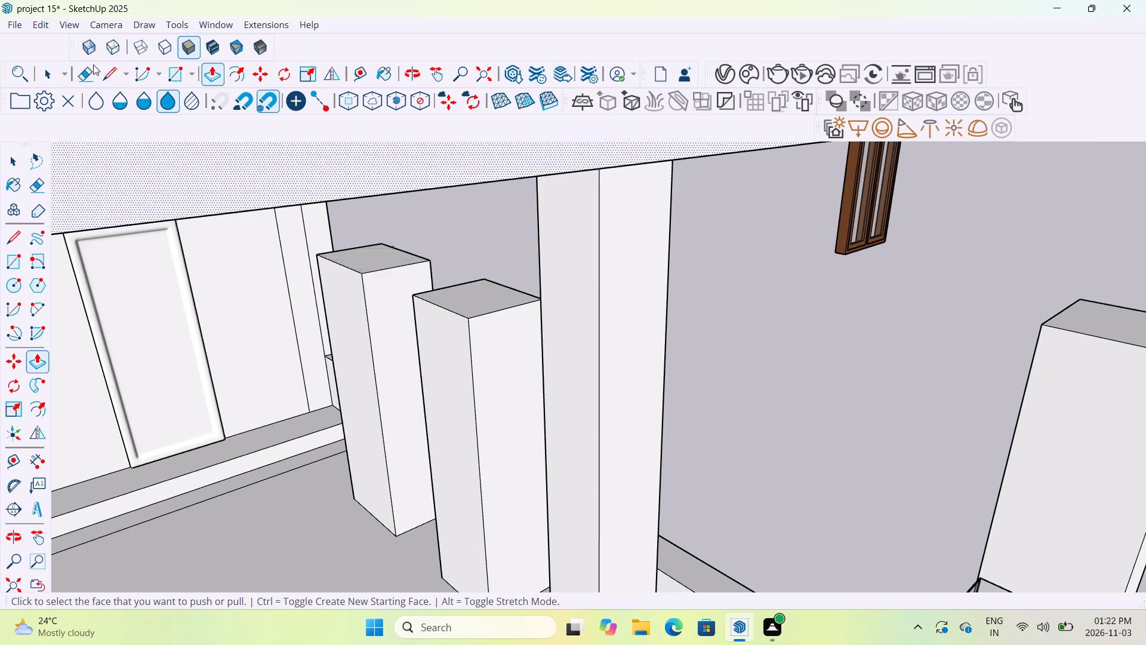
left_click(232, 74)
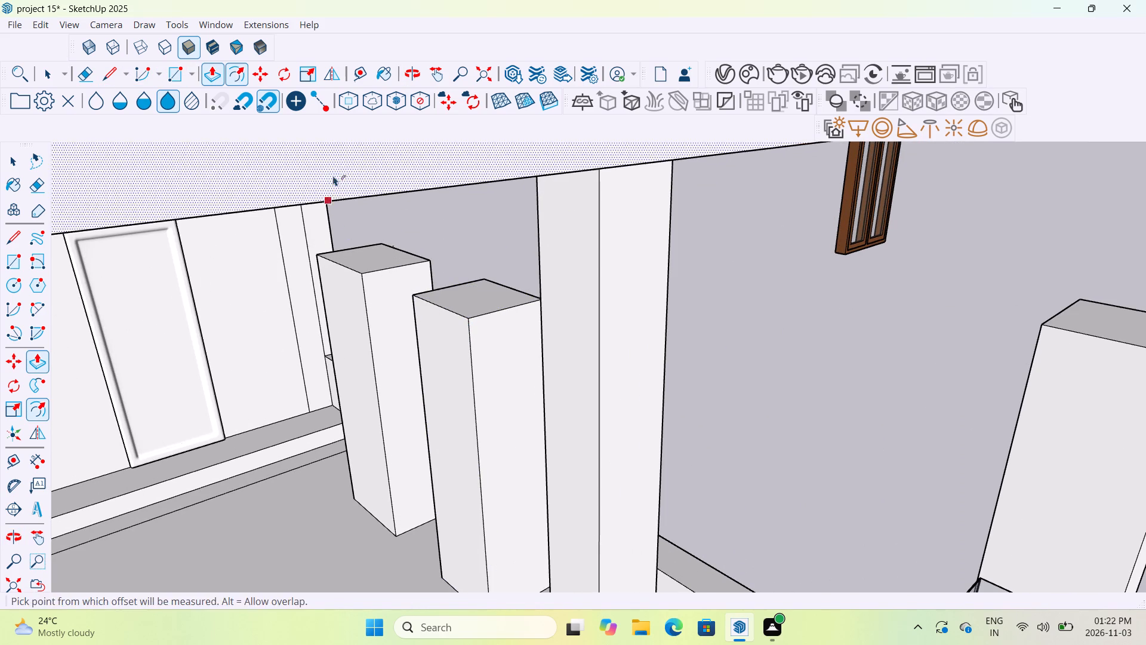
left_click(369, 256)
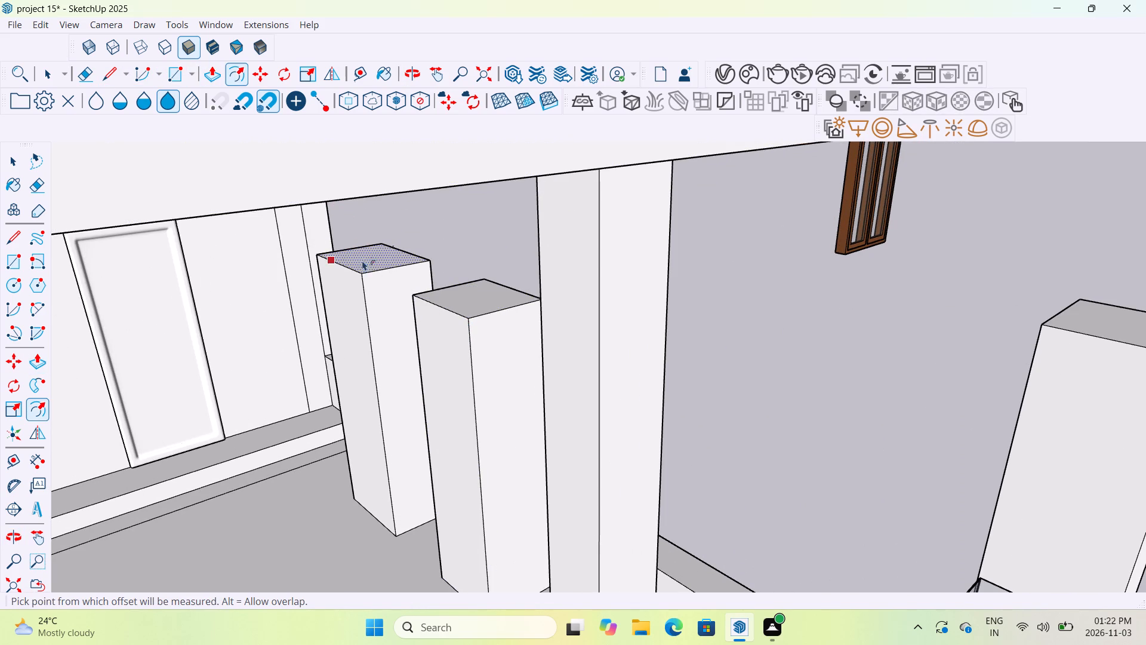
scroll(362, 250, "up", 6)
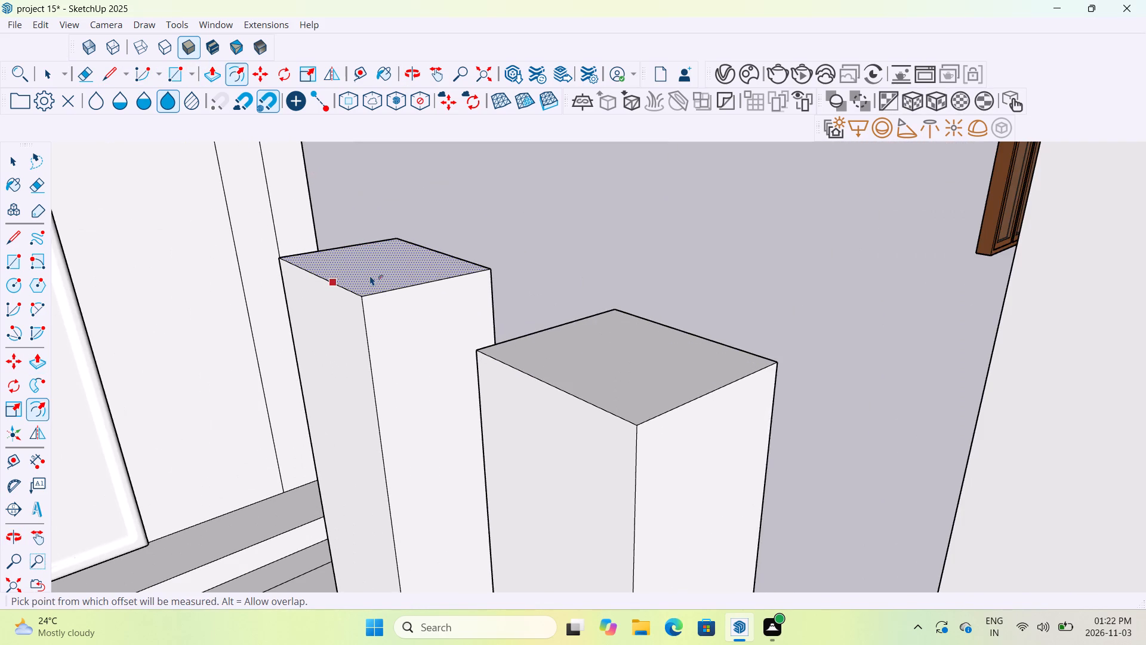
key("Escape")
left_click(238, 70)
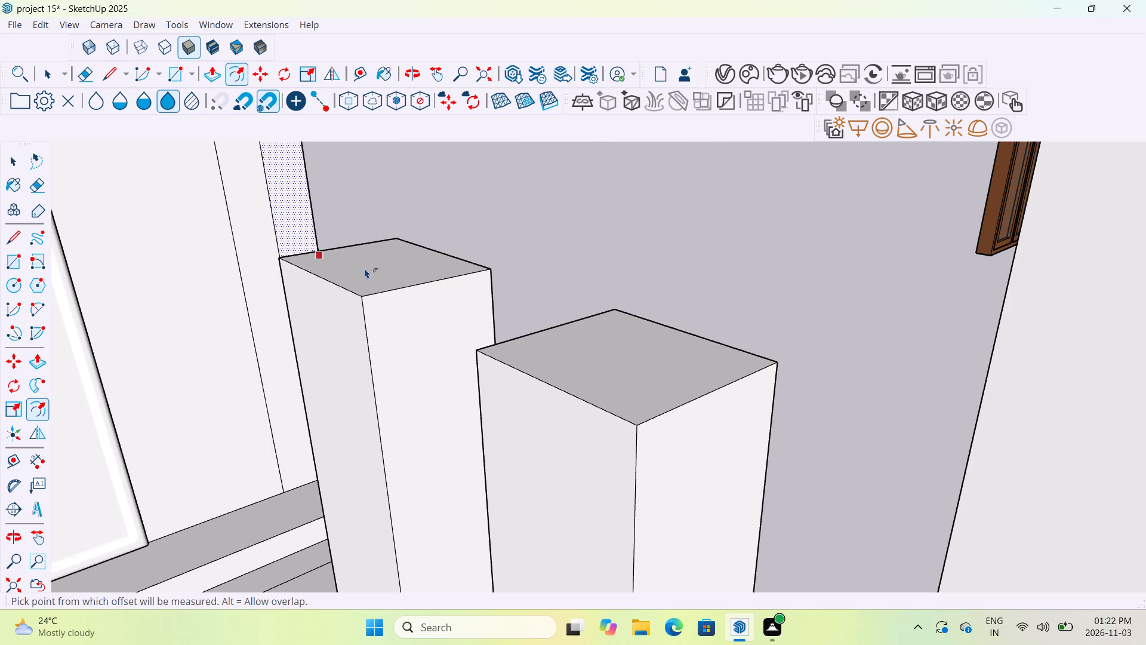
scroll(389, 264, "up", 5)
middle_click_drag(388, 262, 386, 298)
left_click(366, 294)
key("Escape")
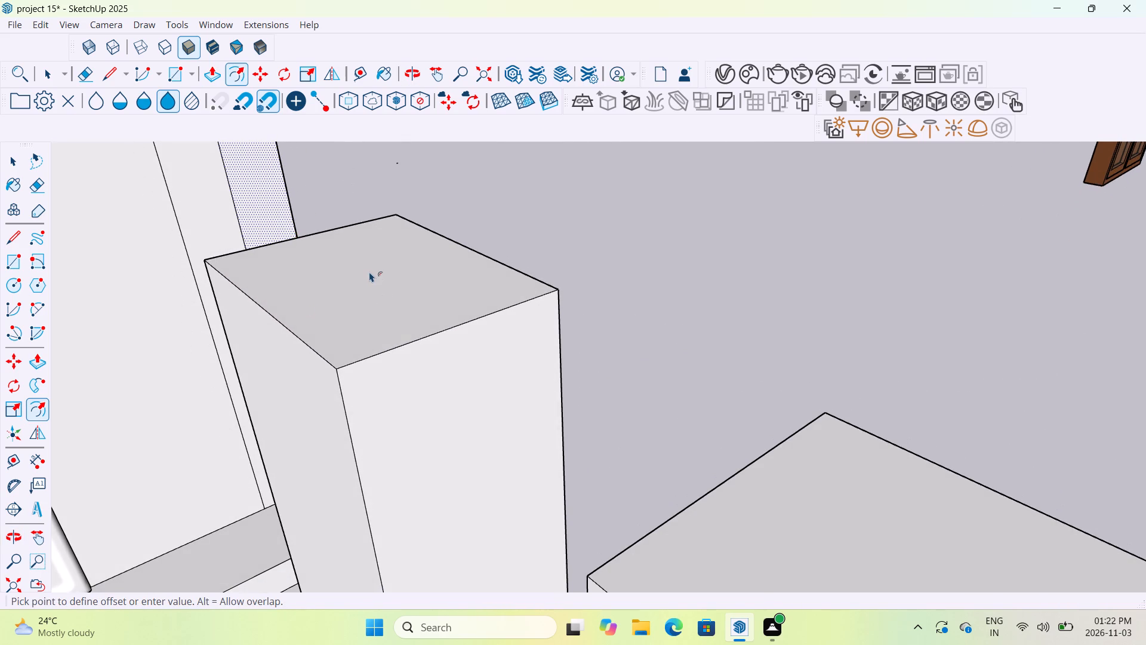
key("Escape")
left_click(387, 302)
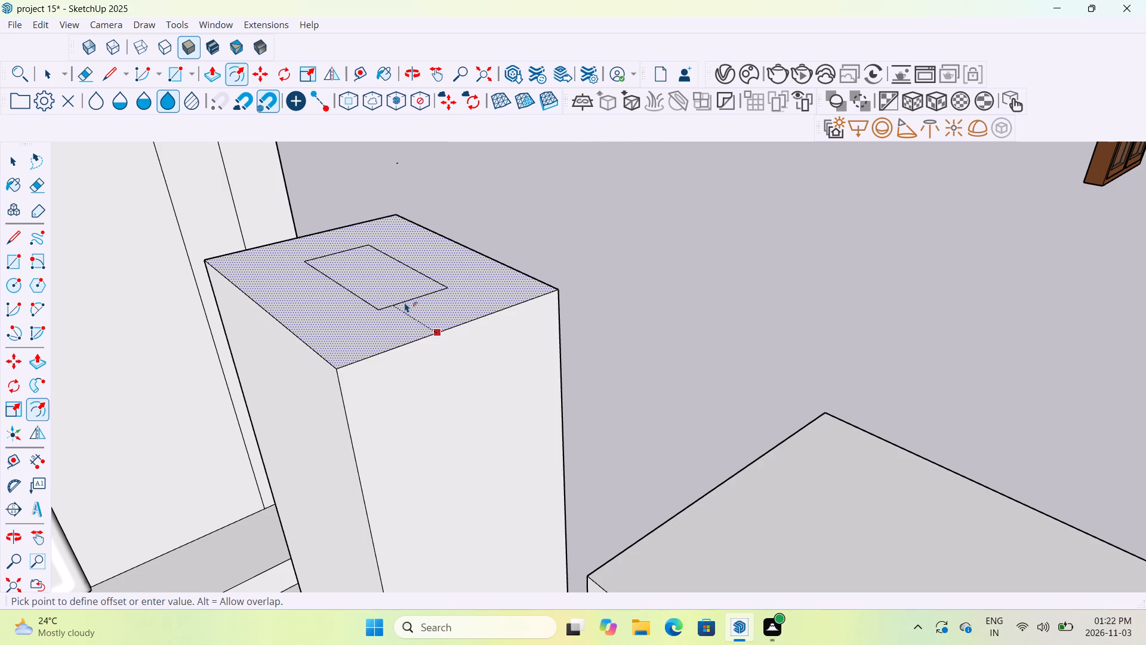
type("3\"")
key("Return")
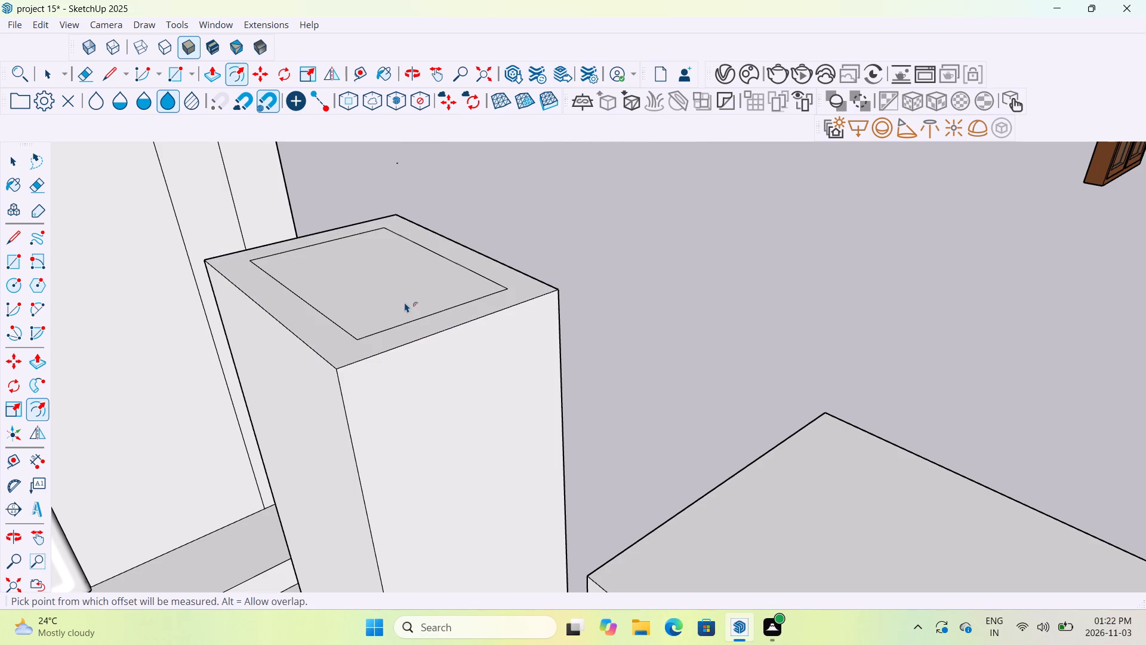
Offset the outline of the top face of the post nearer the front column by 3".
scroll(405, 302, "down", 7)
scroll(414, 320, "down", 16)
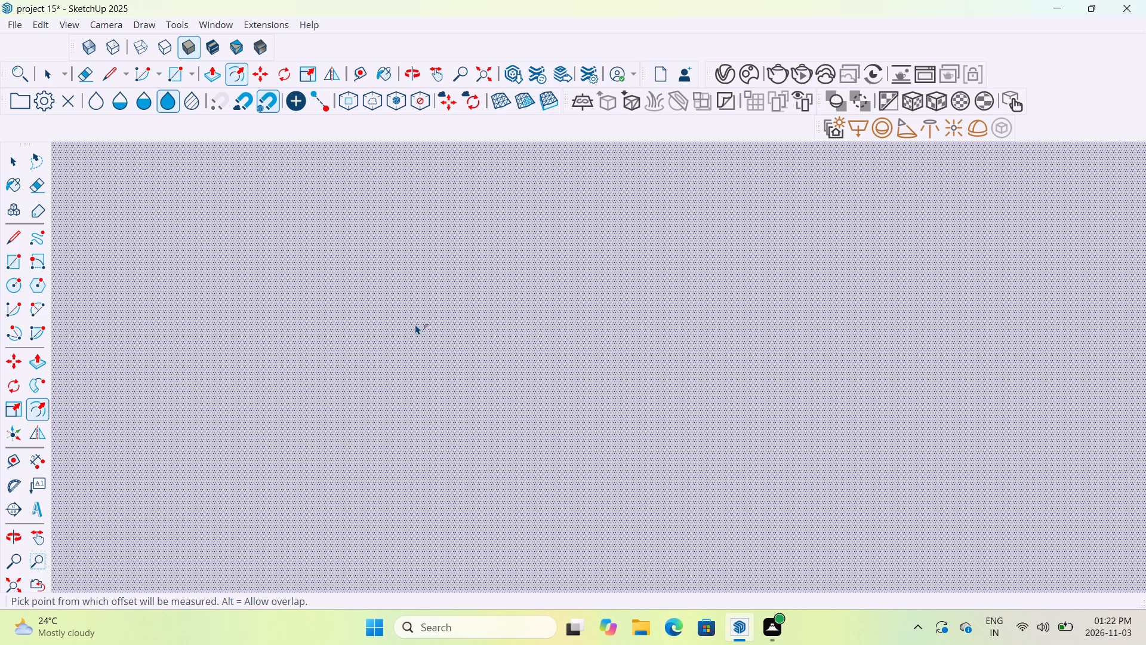
scroll(415, 324, "down", 5)
scroll(415, 333, "up", 1)
scroll(415, 333, "down", 15)
scroll(421, 330, "up", 1)
scroll(421, 330, "down", 7)
scroll(426, 336, "up", 1)
scroll(426, 336, "down", 20)
scroll(426, 336, "down", 3)
scroll(436, 336, "up", 1)
scroll(436, 336, "down", 20)
scroll(436, 336, "down", 20)
scroll(436, 336, "down", 11)
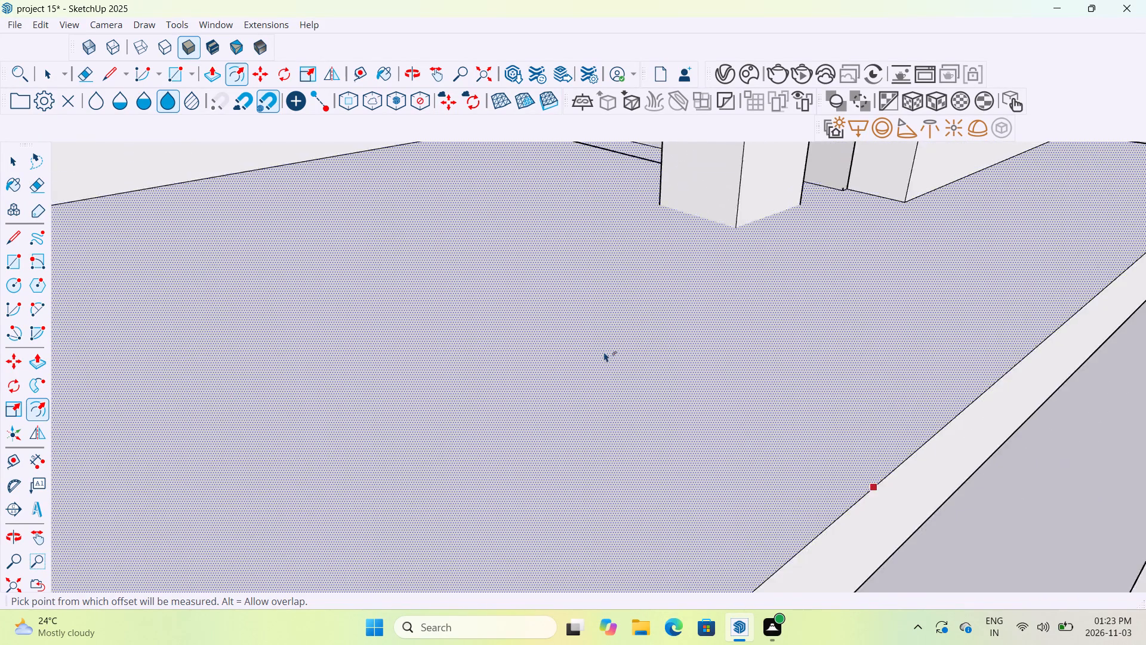
scroll(604, 352, "down", 8)
scroll(627, 348, "up", 1)
scroll(634, 344, "down", 14)
middle_click_drag(655, 474, 625, 410)
scroll(618, 427, "up", 12)
middle_click_drag(611, 394, 610, 396)
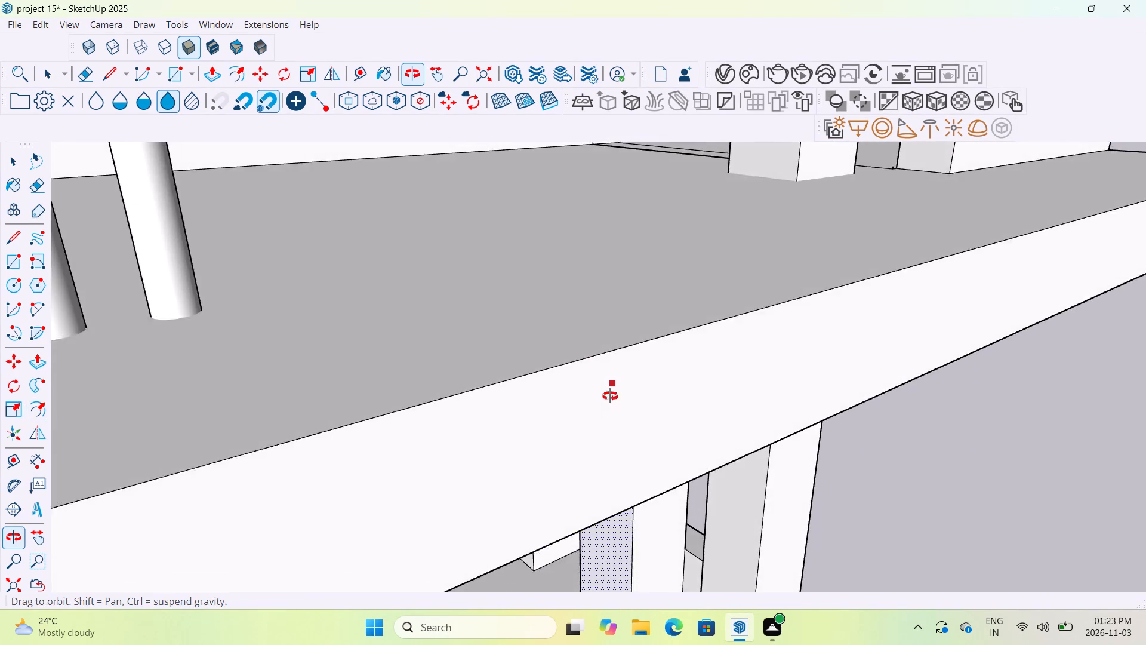
middle_click_drag(610, 396, 587, 343)
scroll(613, 363, "up", 6)
middle_click_drag(617, 377, 627, 430)
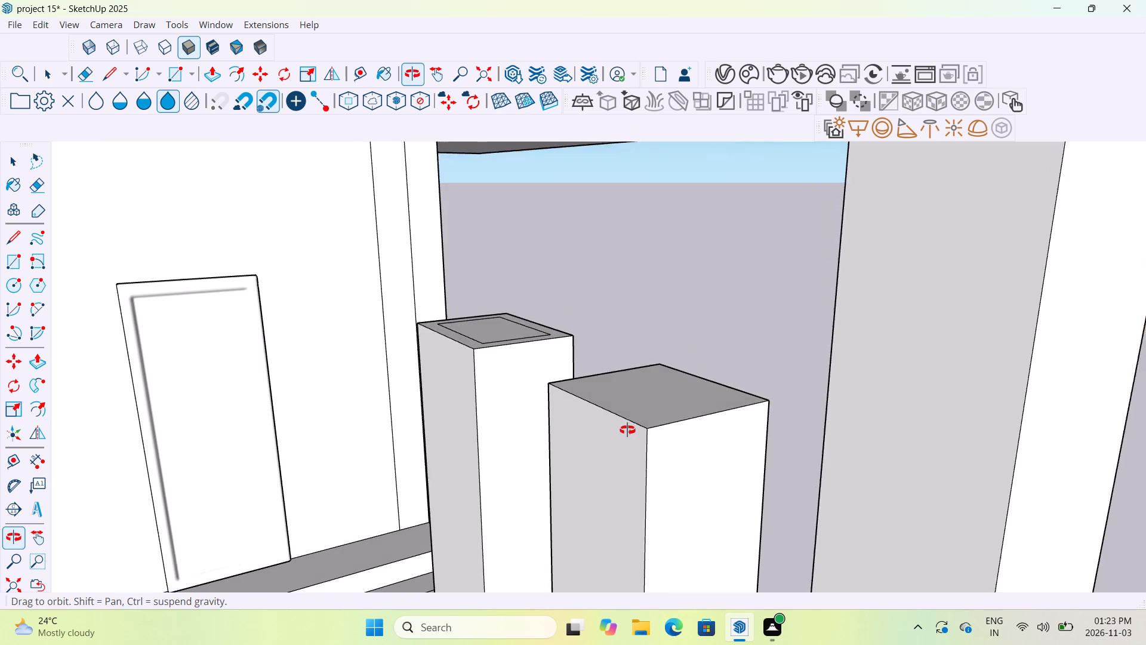
left_click(651, 411)
type("3\"")
key("Return")
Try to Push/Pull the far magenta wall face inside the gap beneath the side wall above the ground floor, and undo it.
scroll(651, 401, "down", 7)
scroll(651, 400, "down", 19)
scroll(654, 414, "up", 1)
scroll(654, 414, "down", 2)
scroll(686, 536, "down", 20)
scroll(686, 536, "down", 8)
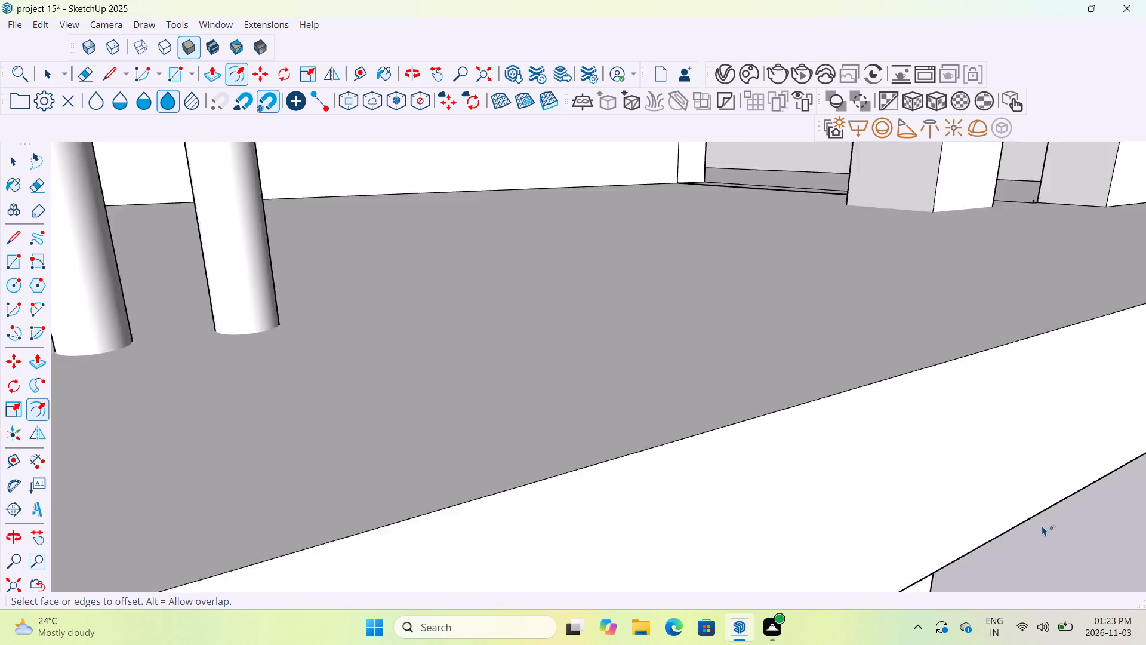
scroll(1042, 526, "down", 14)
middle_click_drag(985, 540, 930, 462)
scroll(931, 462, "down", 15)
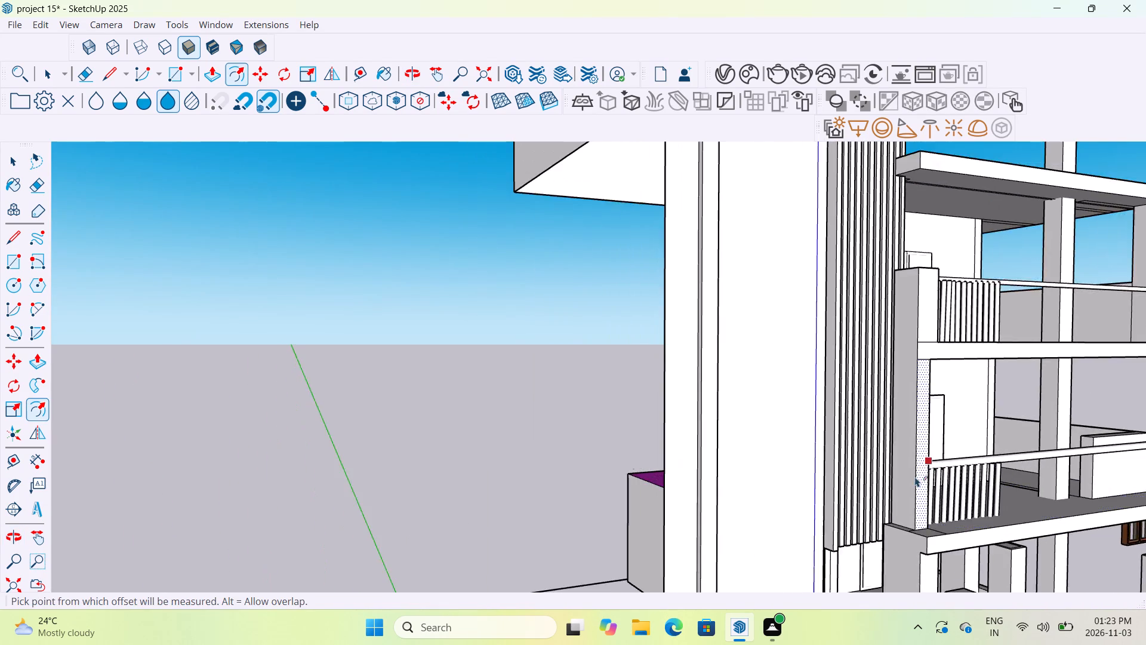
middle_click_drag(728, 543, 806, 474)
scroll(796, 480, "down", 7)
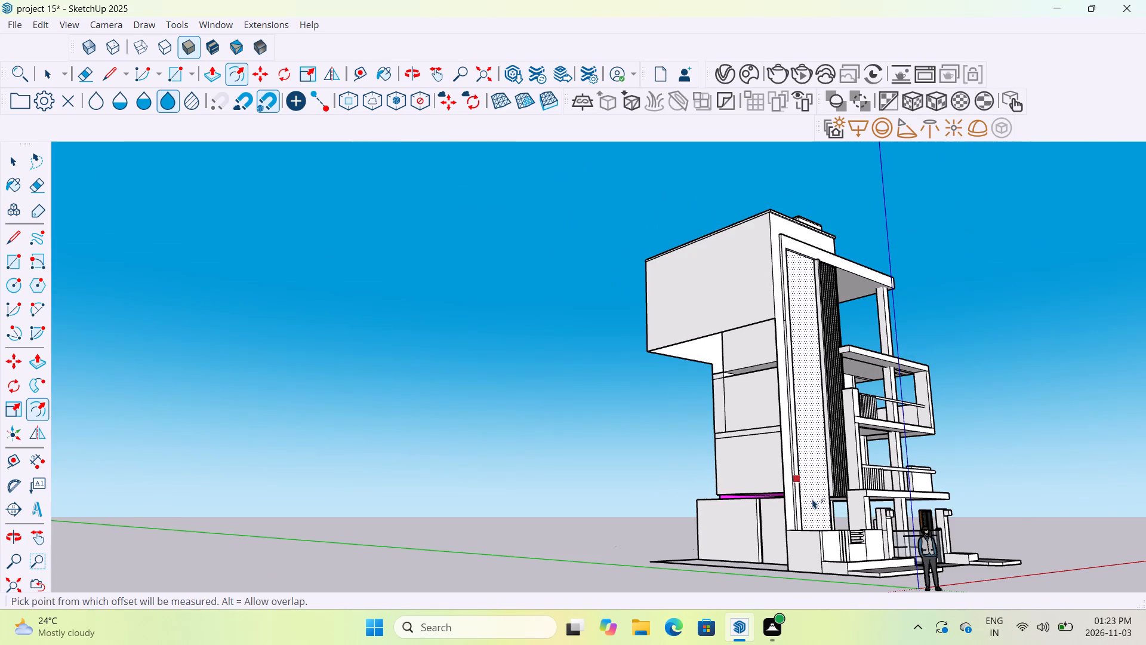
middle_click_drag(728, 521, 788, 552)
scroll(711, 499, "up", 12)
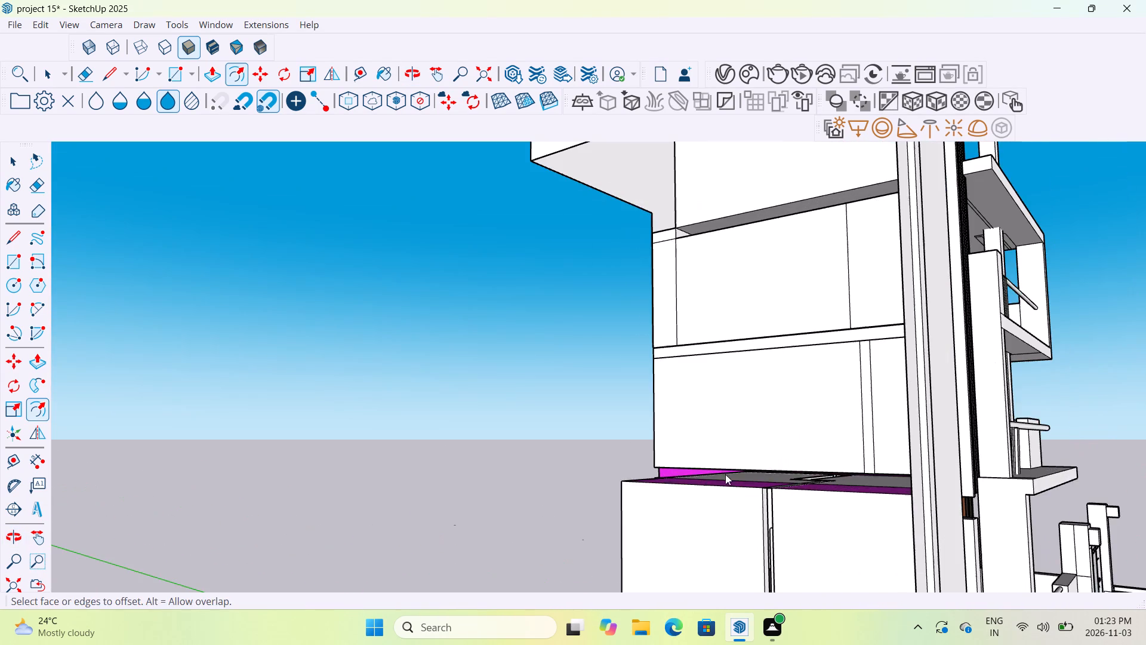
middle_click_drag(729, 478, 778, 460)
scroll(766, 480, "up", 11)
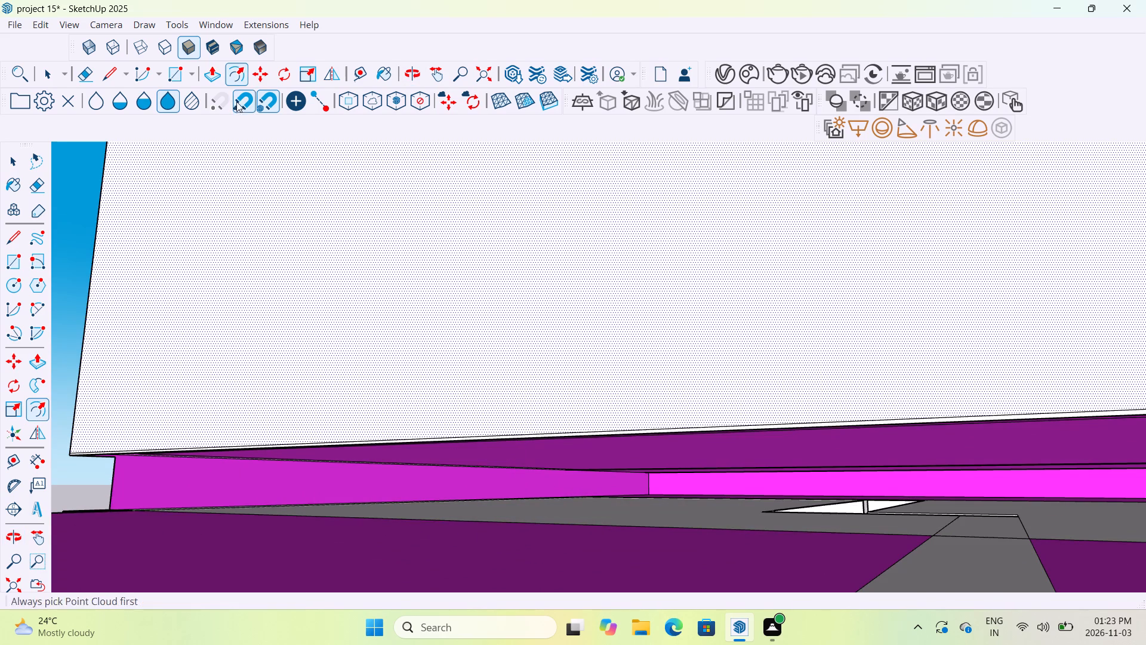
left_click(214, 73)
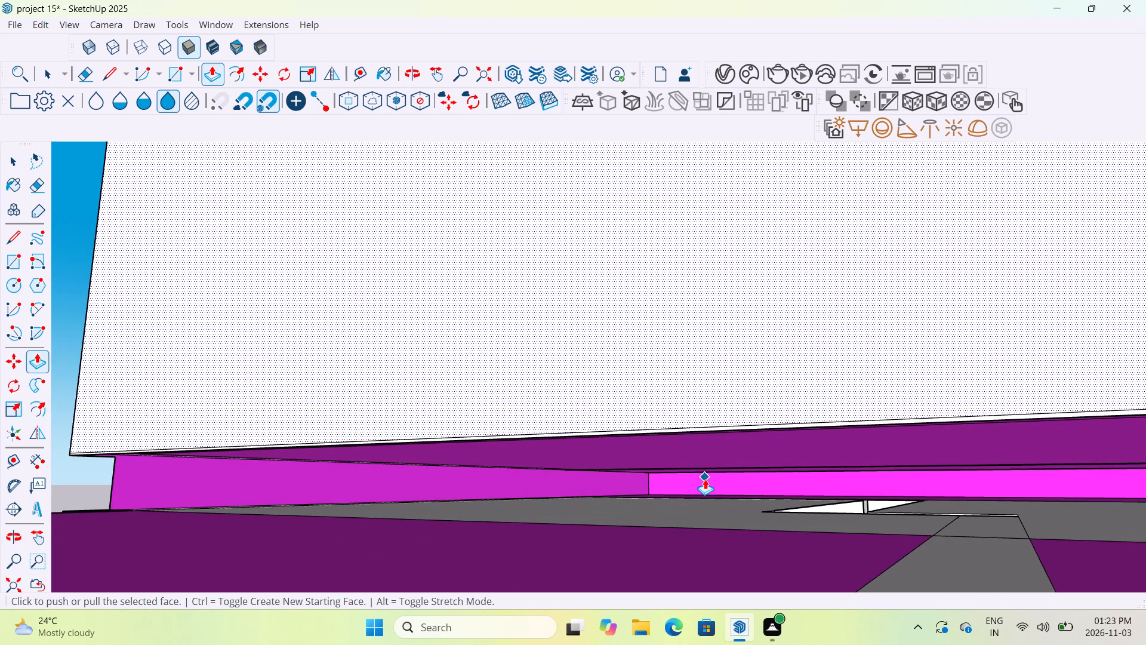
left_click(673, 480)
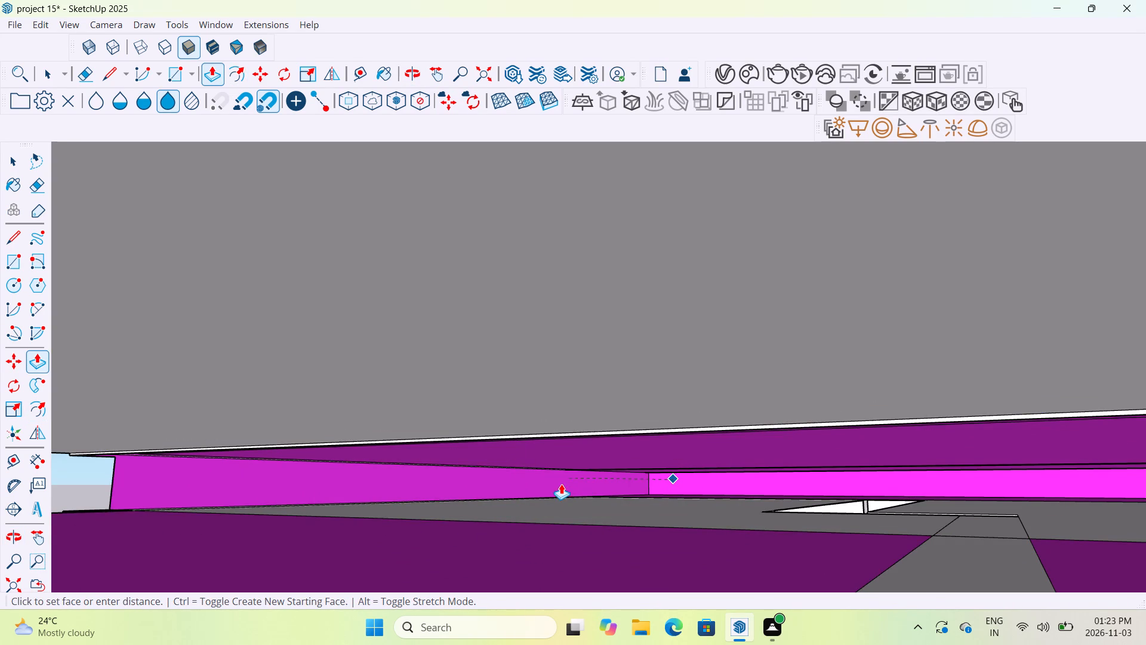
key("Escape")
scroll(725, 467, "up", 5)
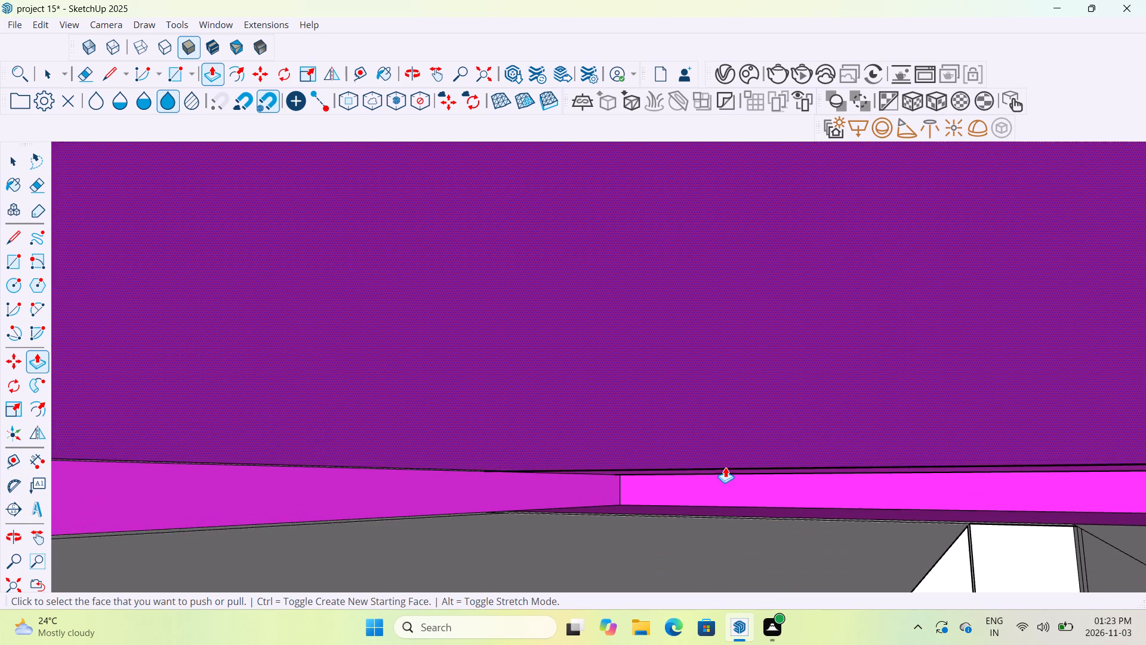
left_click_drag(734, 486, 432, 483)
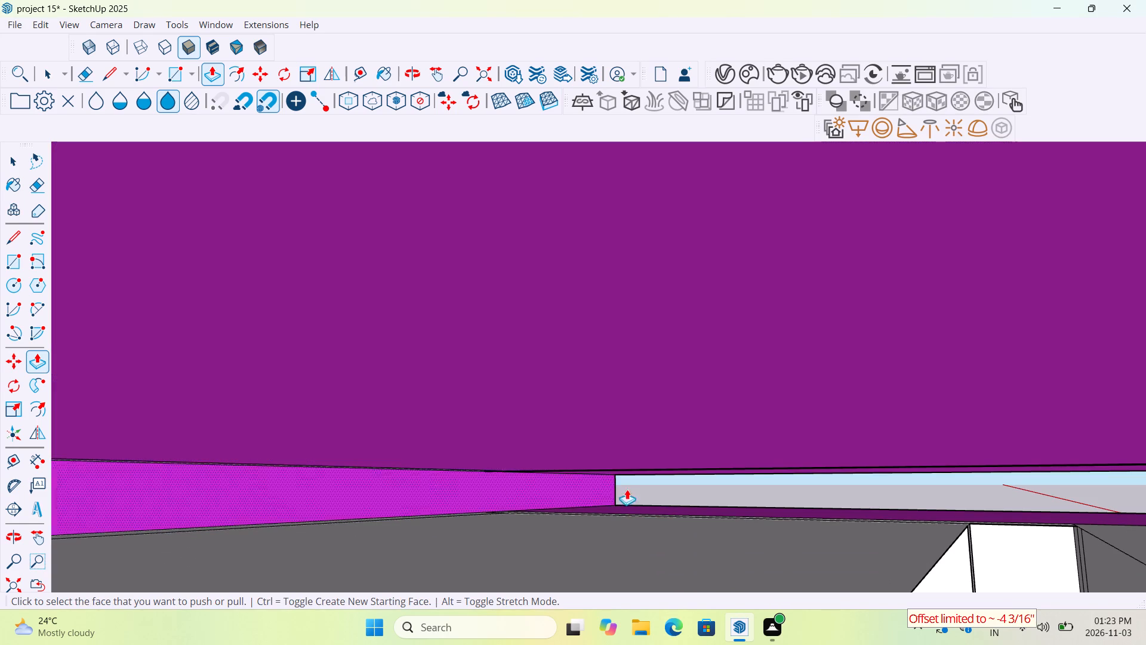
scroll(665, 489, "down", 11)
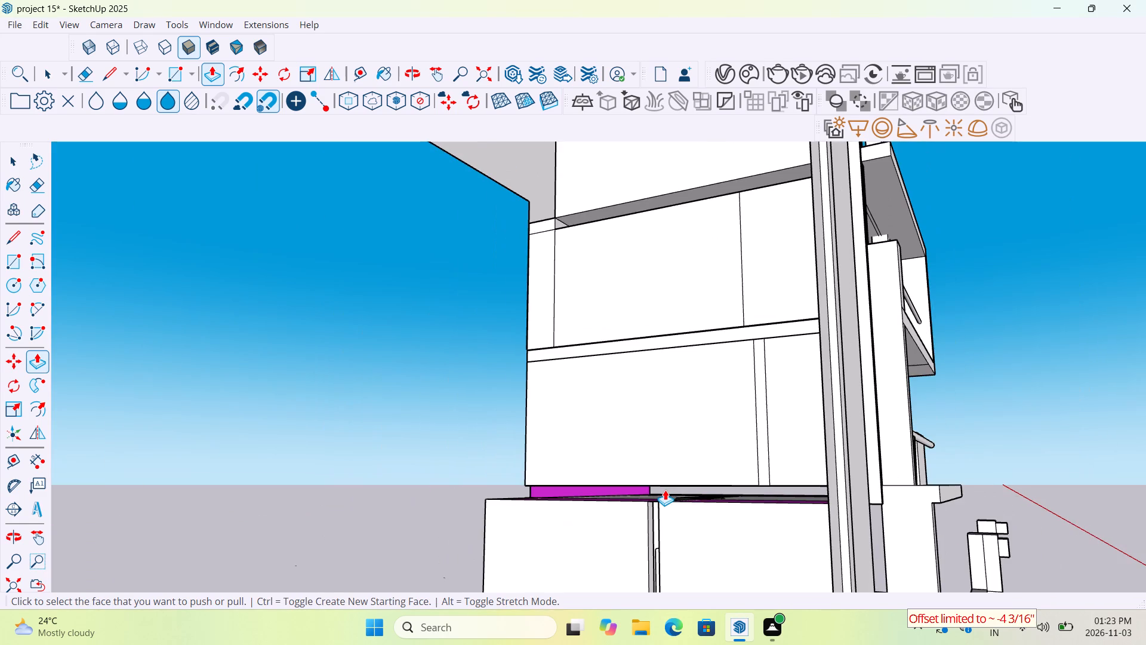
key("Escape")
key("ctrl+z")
Examine the magenta-faced gap above the ground floor from the side and rear corner of the house.
middle_click_drag(657, 500, 749, 499)
scroll(710, 480, "up", 11)
middle_click_drag(706, 496, 714, 471)
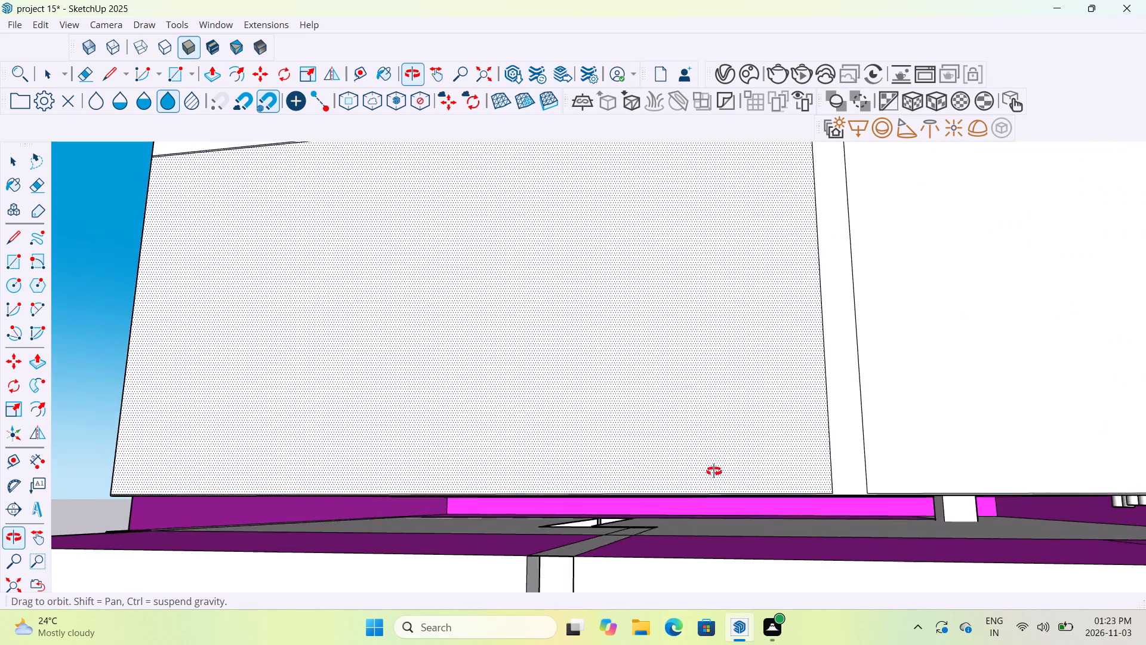
middle_click_drag(714, 471, 722, 432)
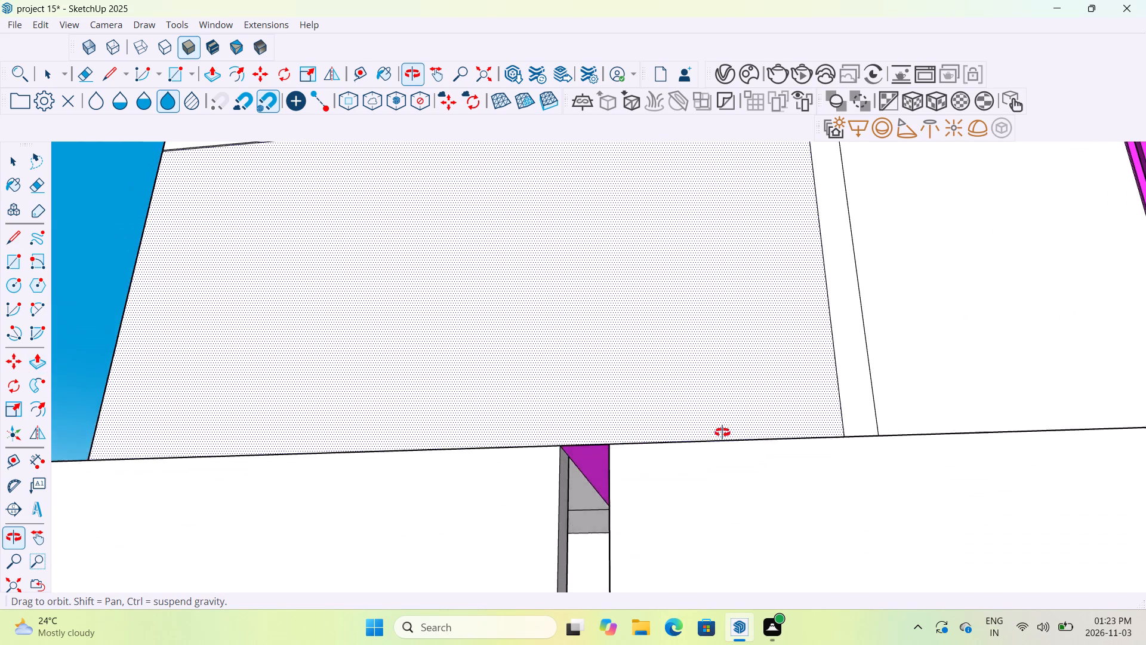
middle_click_drag(722, 432, 752, 429)
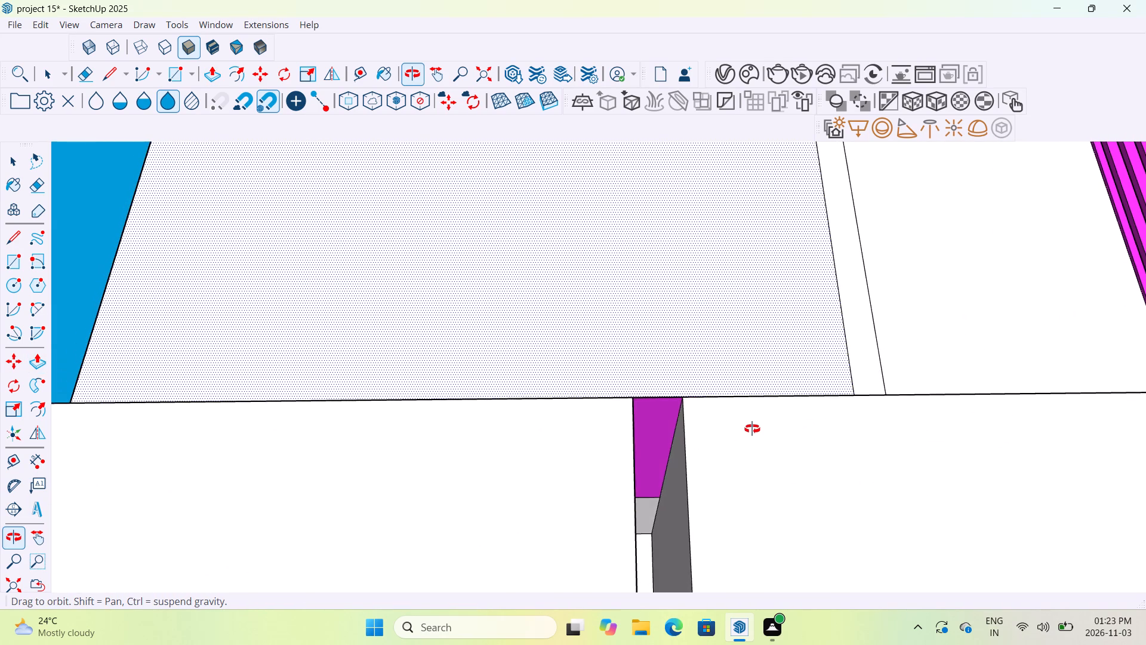
middle_click_drag(752, 429, 740, 507)
scroll(740, 507, "down", 8)
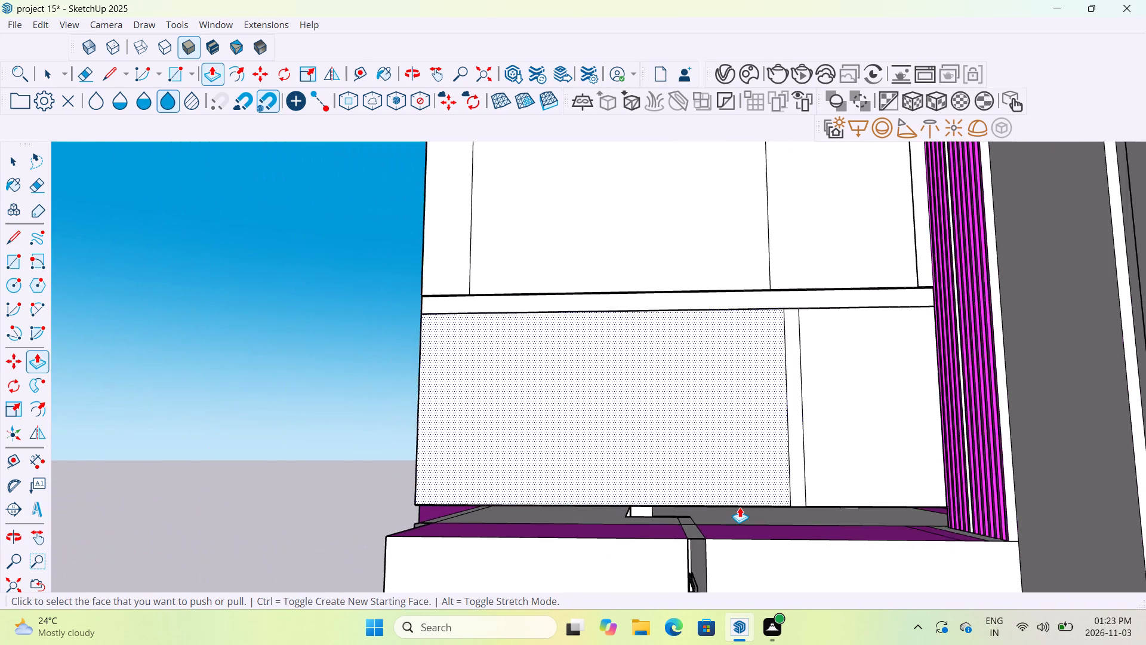
scroll(740, 507, "down", 13)
middle_click_drag(574, 542, 771, 511)
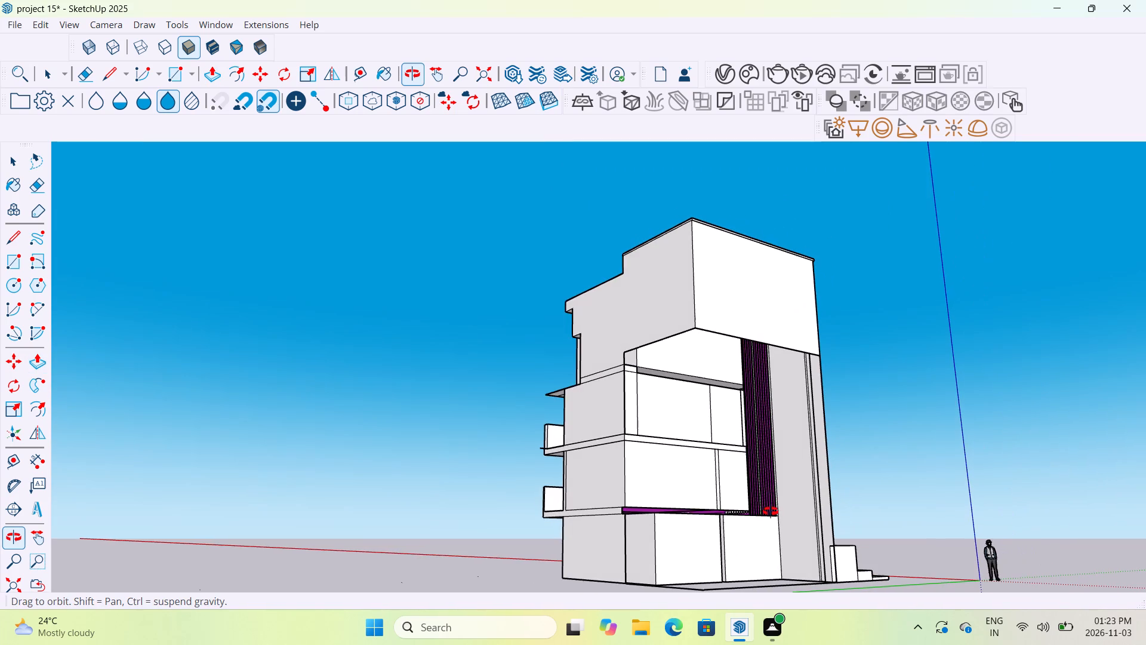
middle_click_drag(771, 511, 763, 511)
scroll(619, 518, "up", 18)
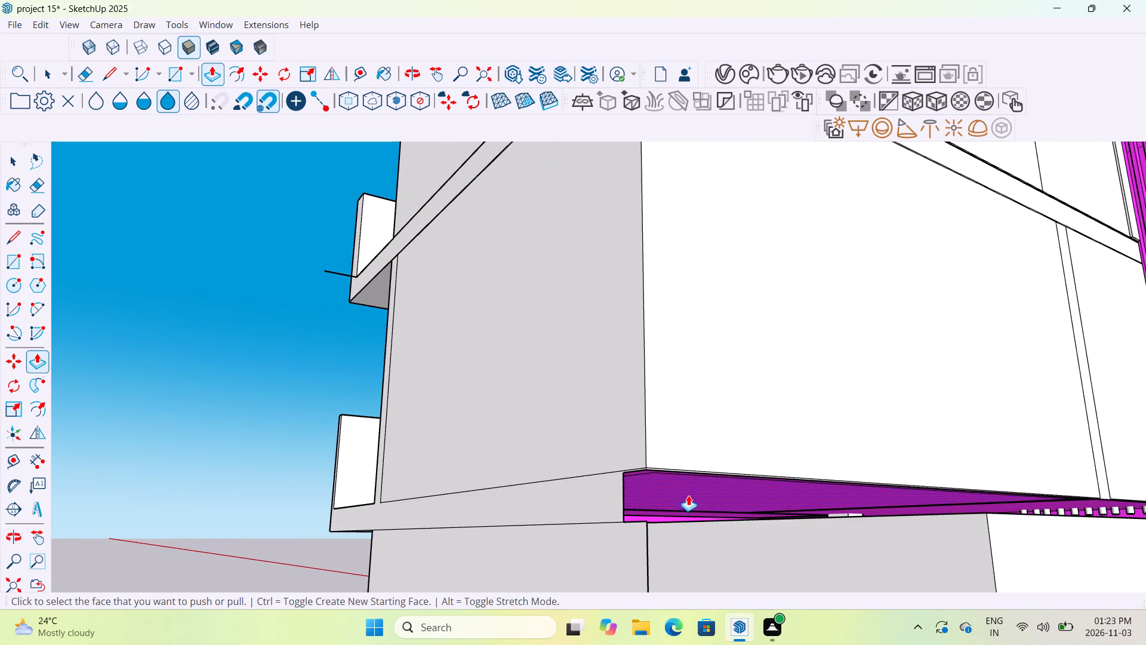
middle_click_drag(688, 496, 589, 494)
scroll(361, 478, "up", 5)
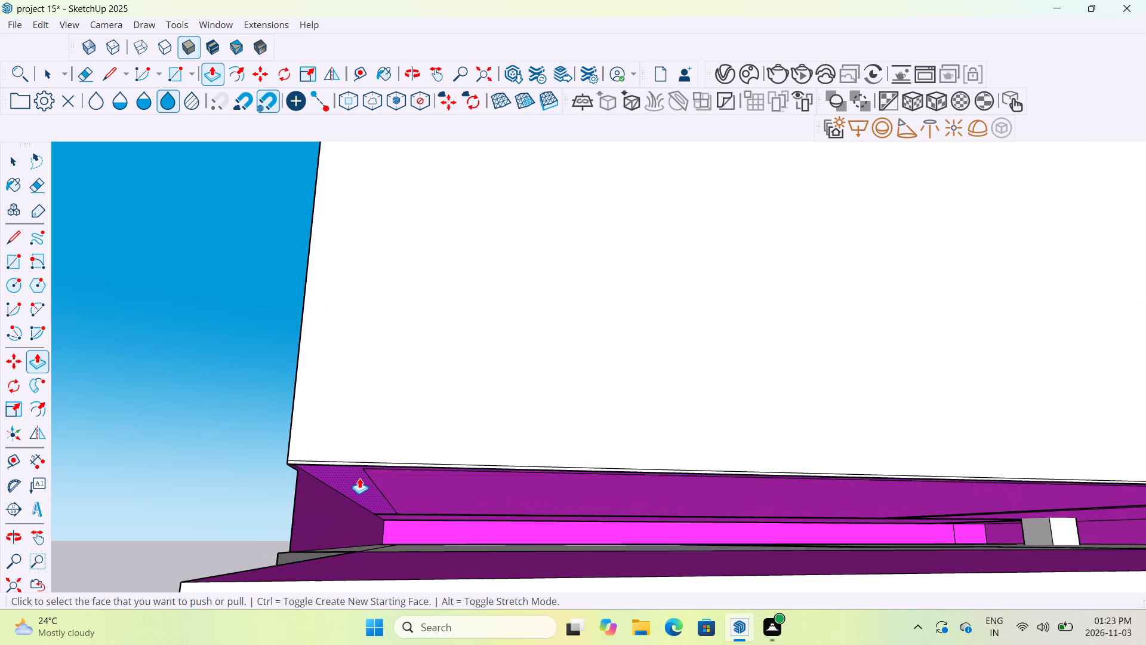
scroll(446, 526, "down", 20)
scroll(446, 526, "down", 7)
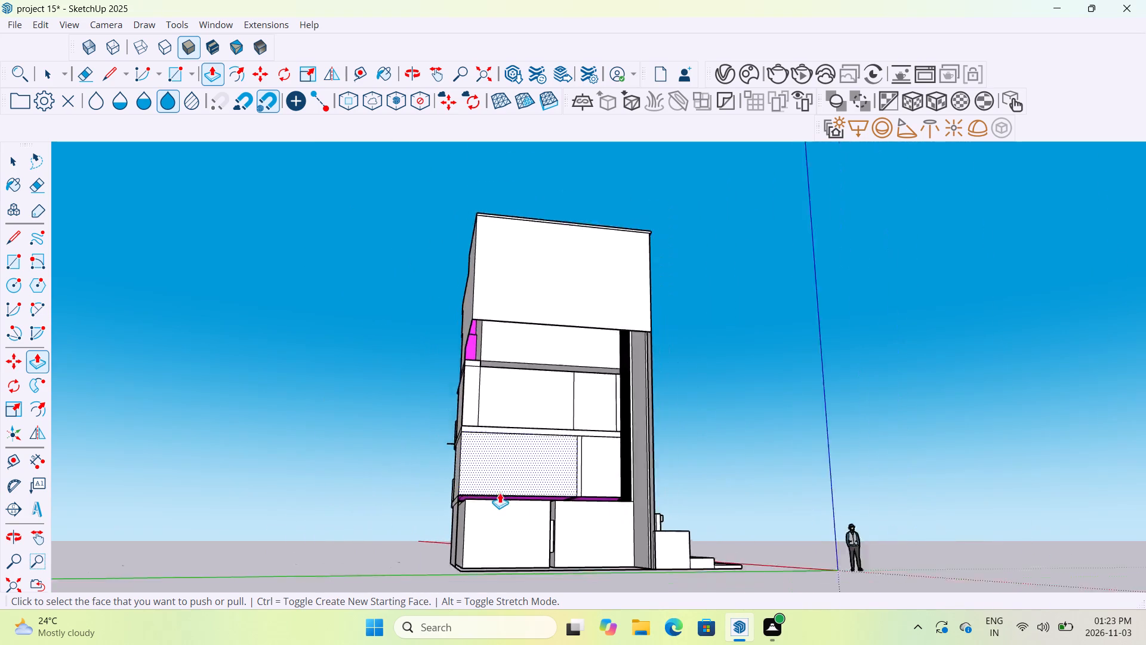
Push/Pull the inset top face of the rear porch post up to the underside of the balcony slab.
middle_click_drag(839, 392, 499, 503)
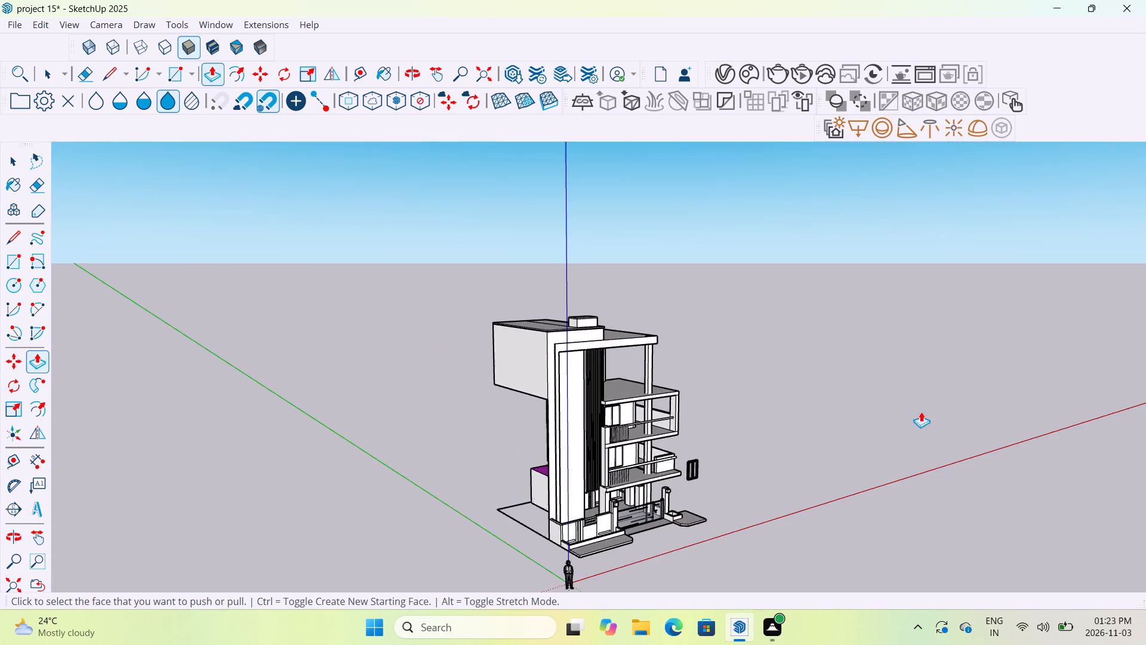
middle_click_drag(910, 413, 657, 463)
scroll(602, 472, "up", 10)
middle_click_drag(601, 463, 603, 459)
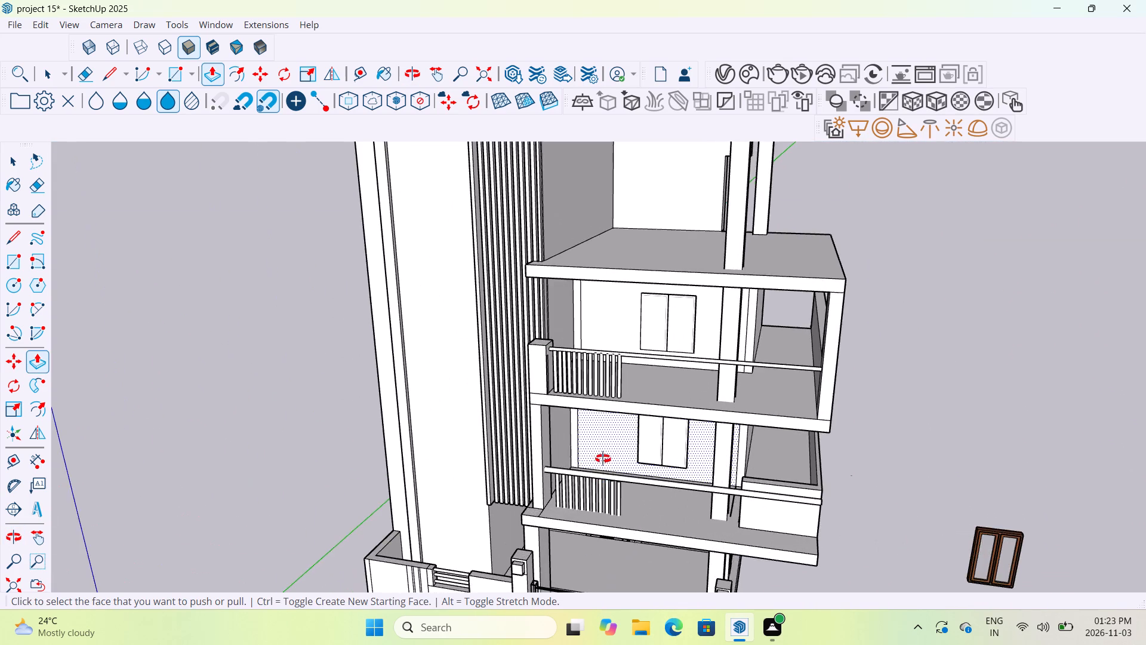
middle_click_drag(603, 459, 666, 392)
scroll(666, 392, "down", 11)
scroll(734, 471, "up", 5)
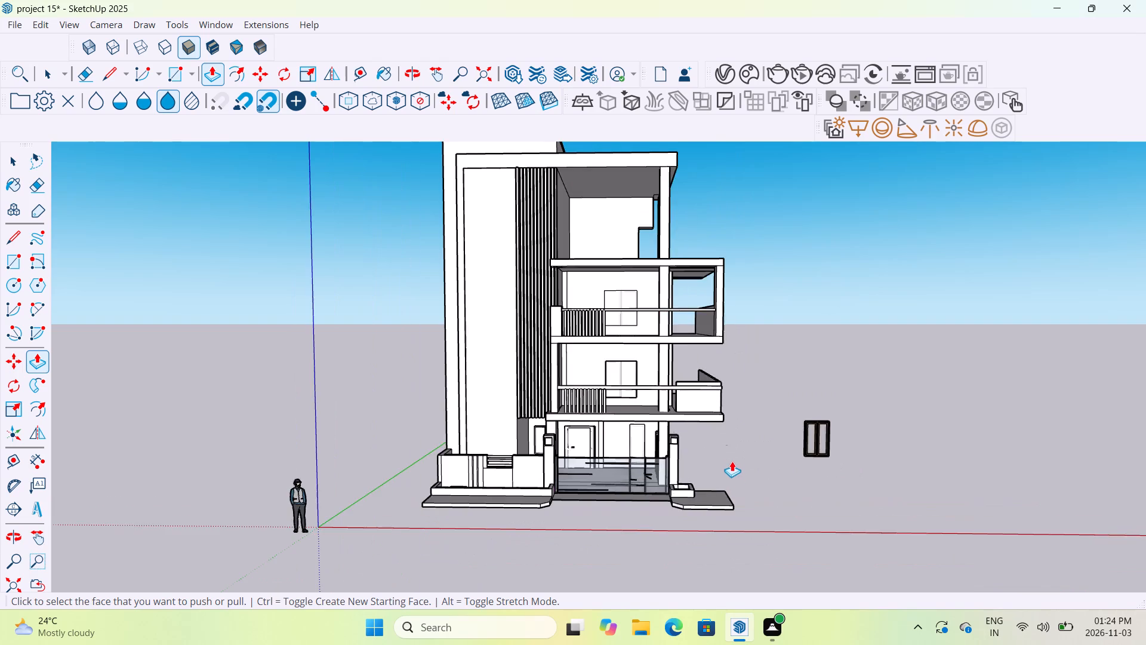
scroll(732, 460, "up", 5)
scroll(617, 400, "up", 11)
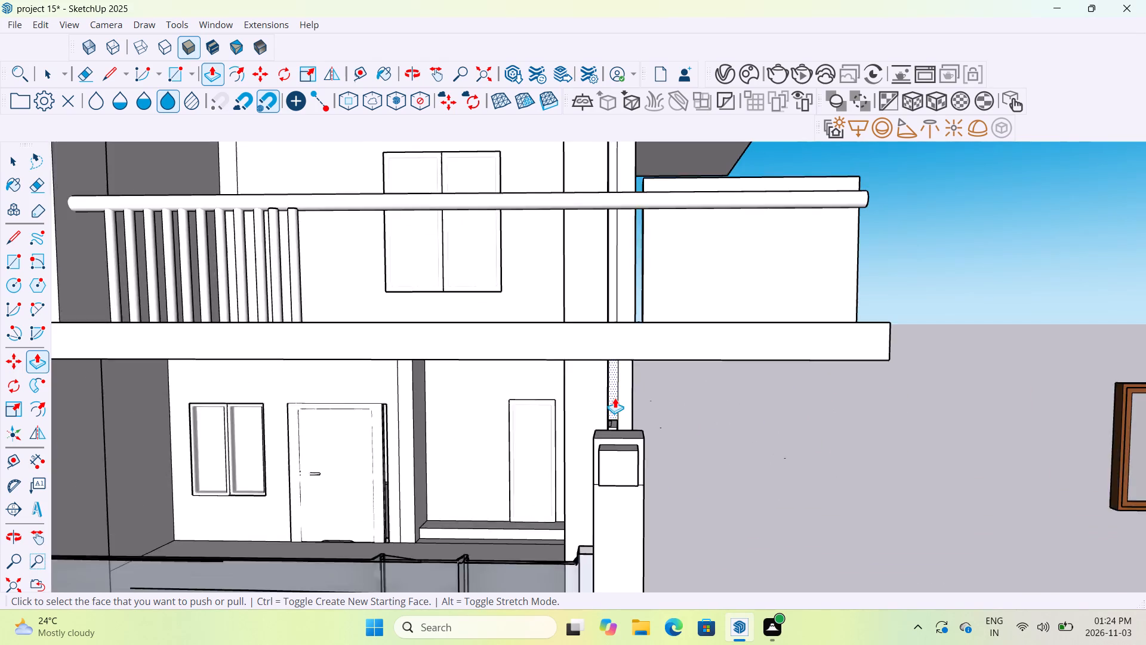
middle_click_drag(612, 434, 576, 438)
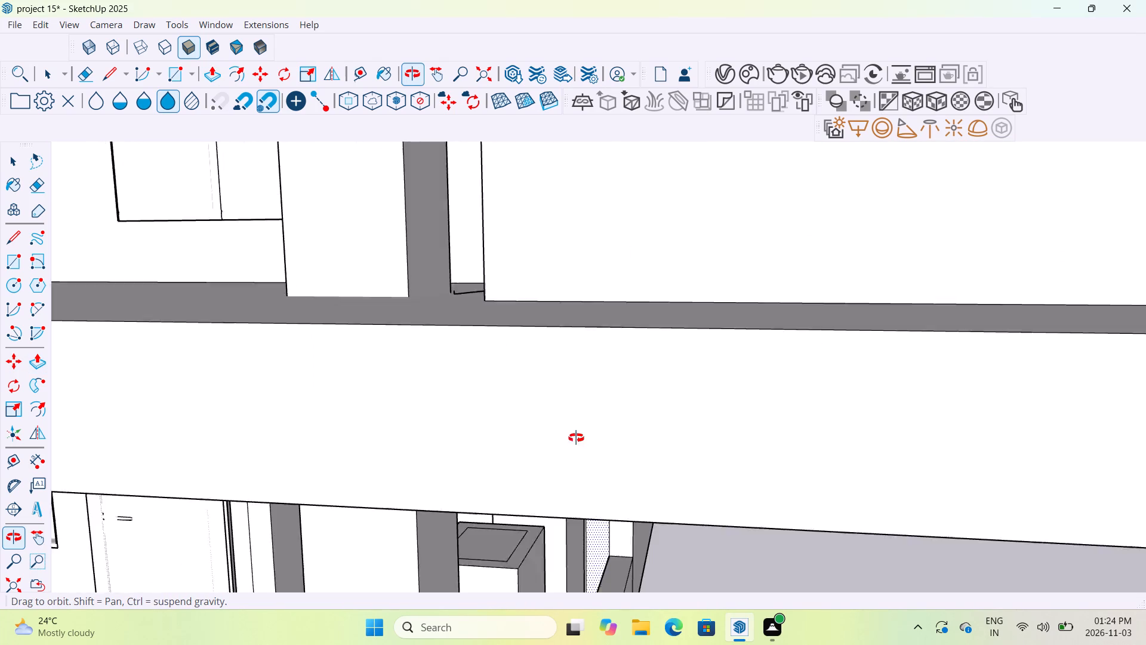
middle_click_drag(576, 438, 575, 438)
scroll(526, 439, "up", 6)
left_click(530, 466)
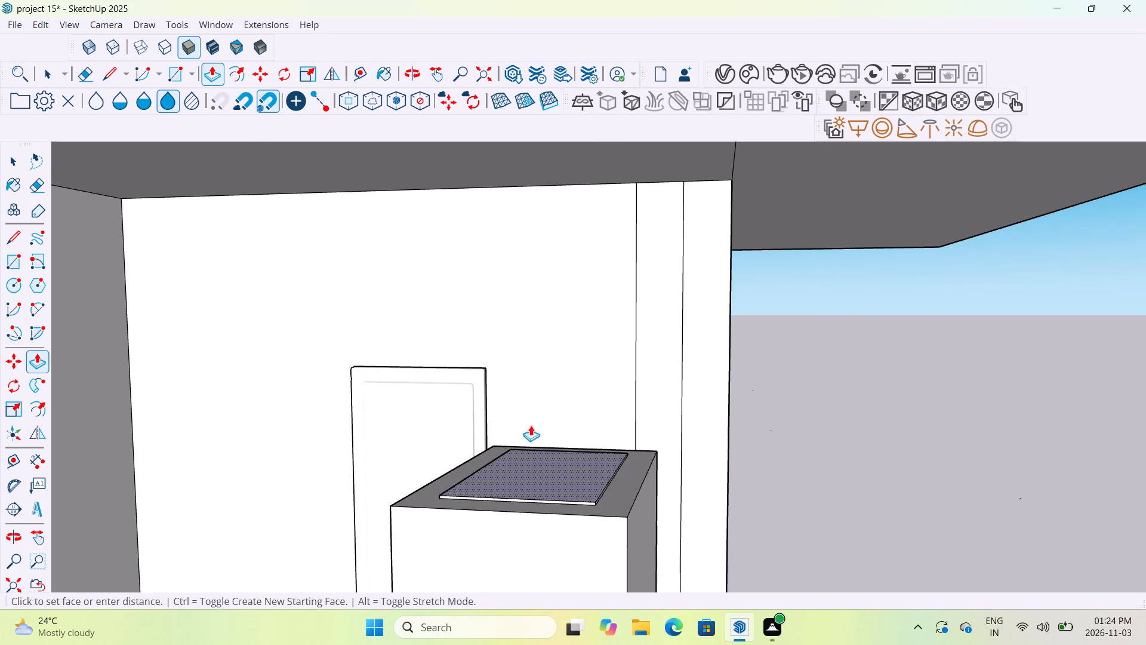
scroll(537, 156, "down", 6)
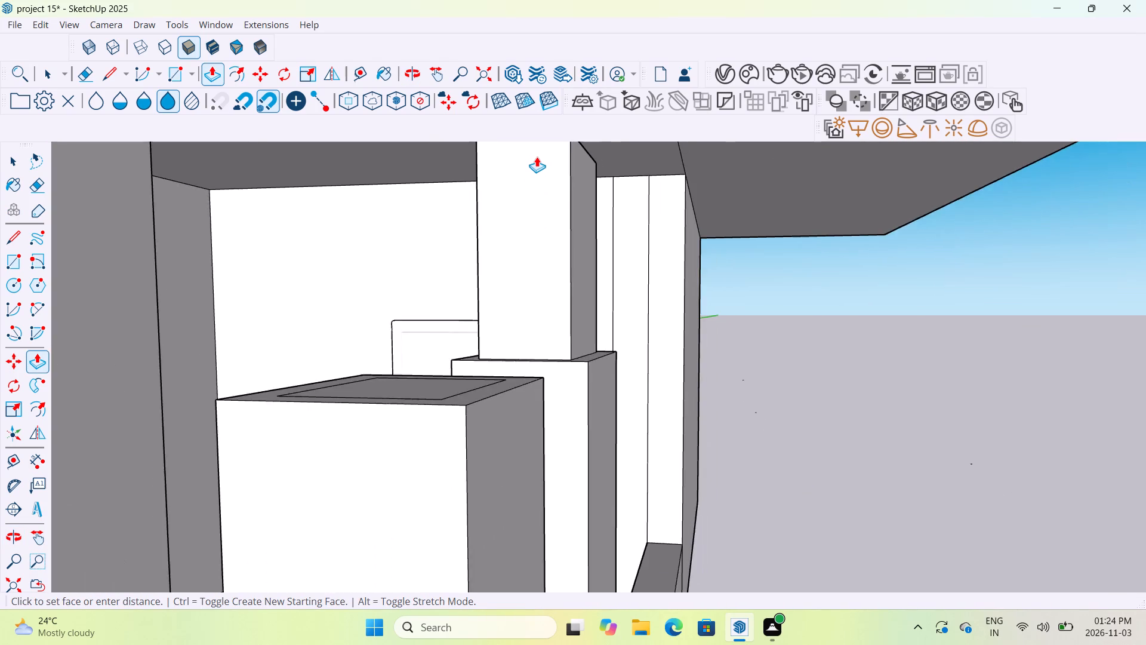
scroll(537, 156, "down", 18)
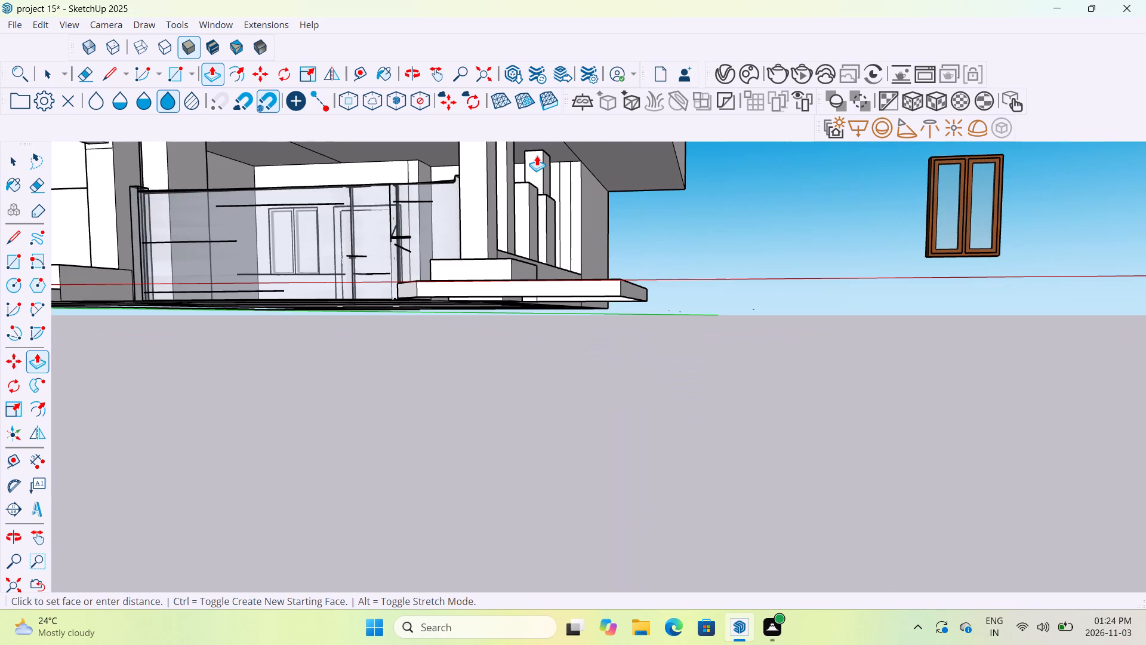
middle_click_drag(537, 145, 552, 195)
scroll(552, 195, "down", 6)
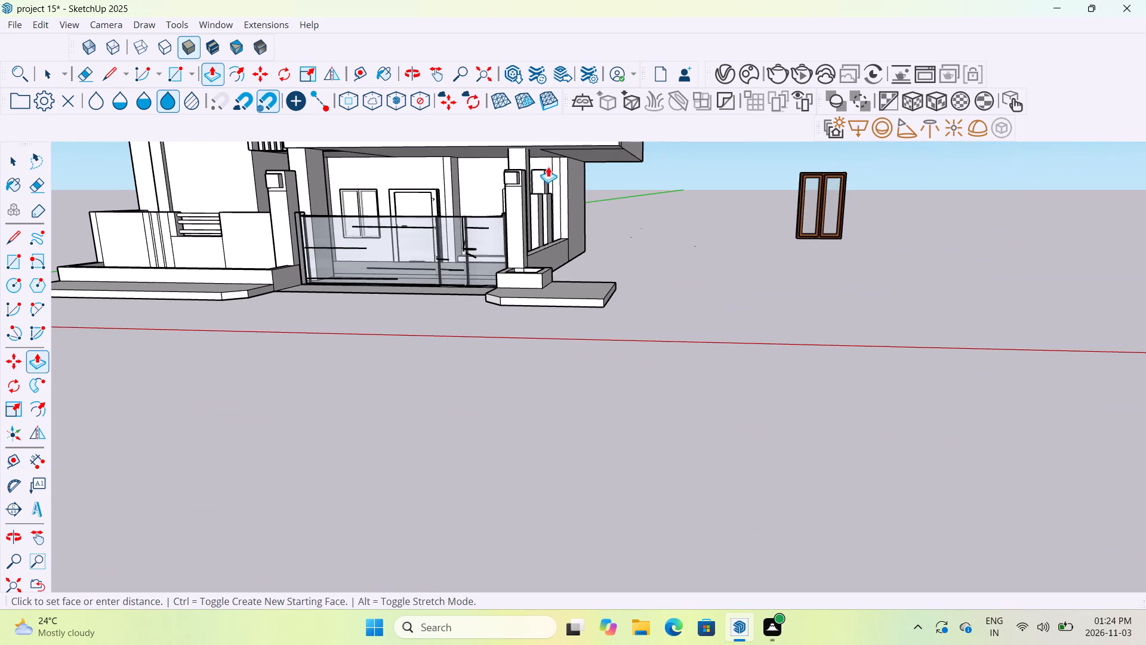
scroll(547, 142, "up", 10)
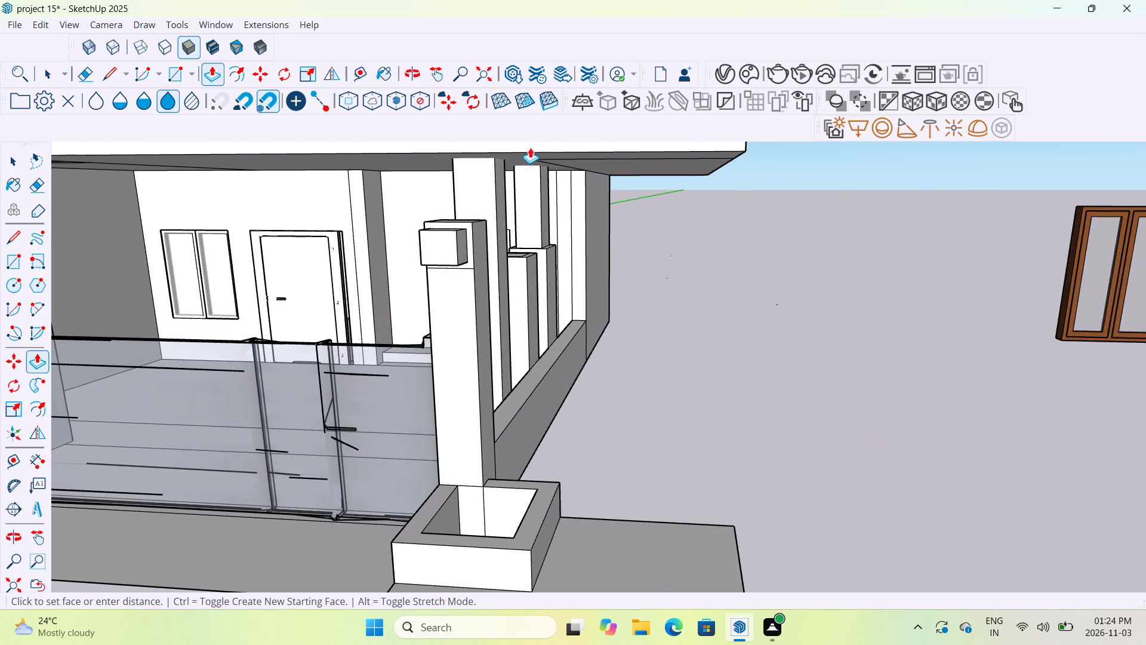
left_click(530, 148)
Push/Pull the inset top face of the post nearer the front column up to the underside of the balcony slab.
middle_click_drag(532, 222, 596, 279)
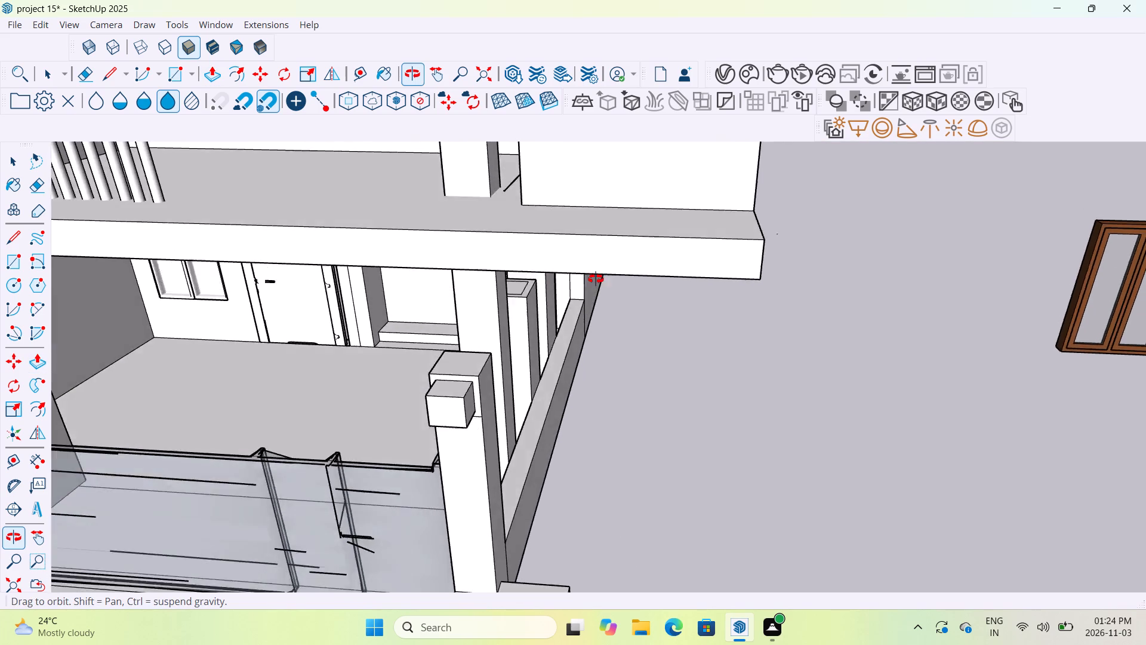
middle_click_drag(596, 279, 706, 271)
scroll(578, 268, "up", 6)
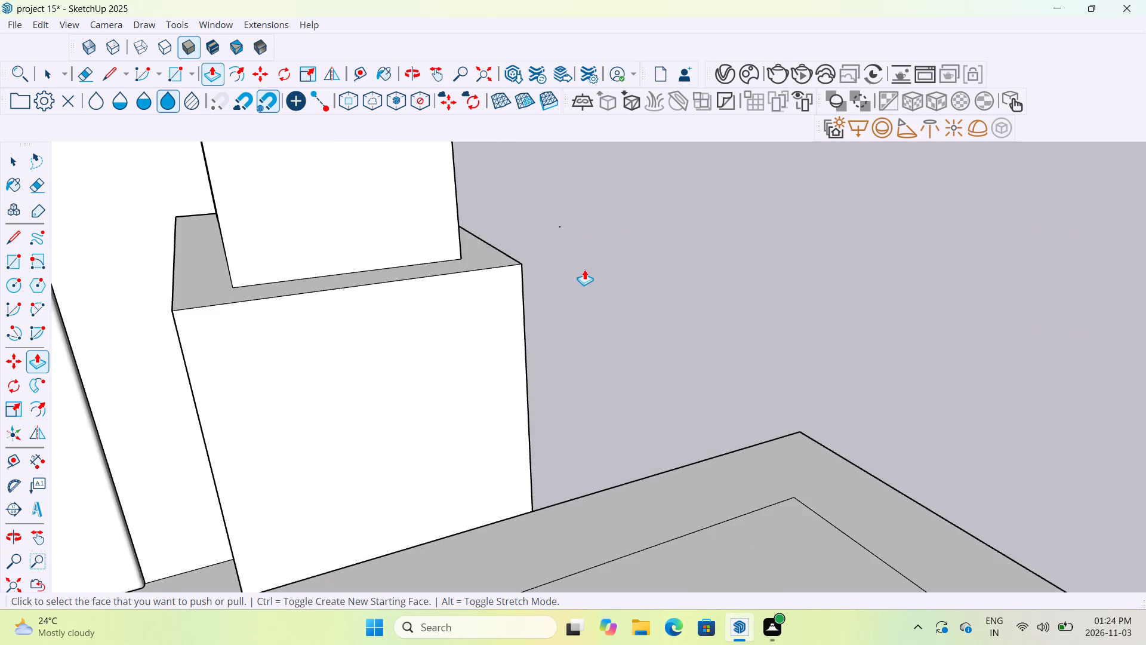
scroll(584, 269, "down", 2)
left_click(605, 346)
scroll(595, 291, "down", 12)
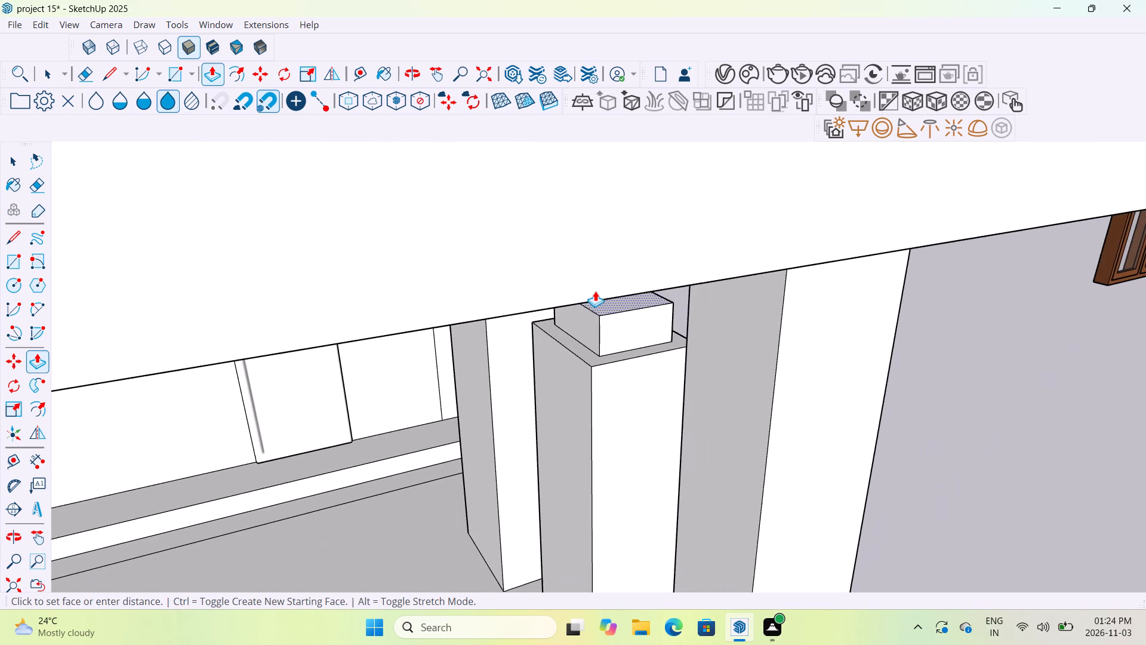
middle_click_drag(603, 339, 600, 278)
scroll(600, 278, "down", 3)
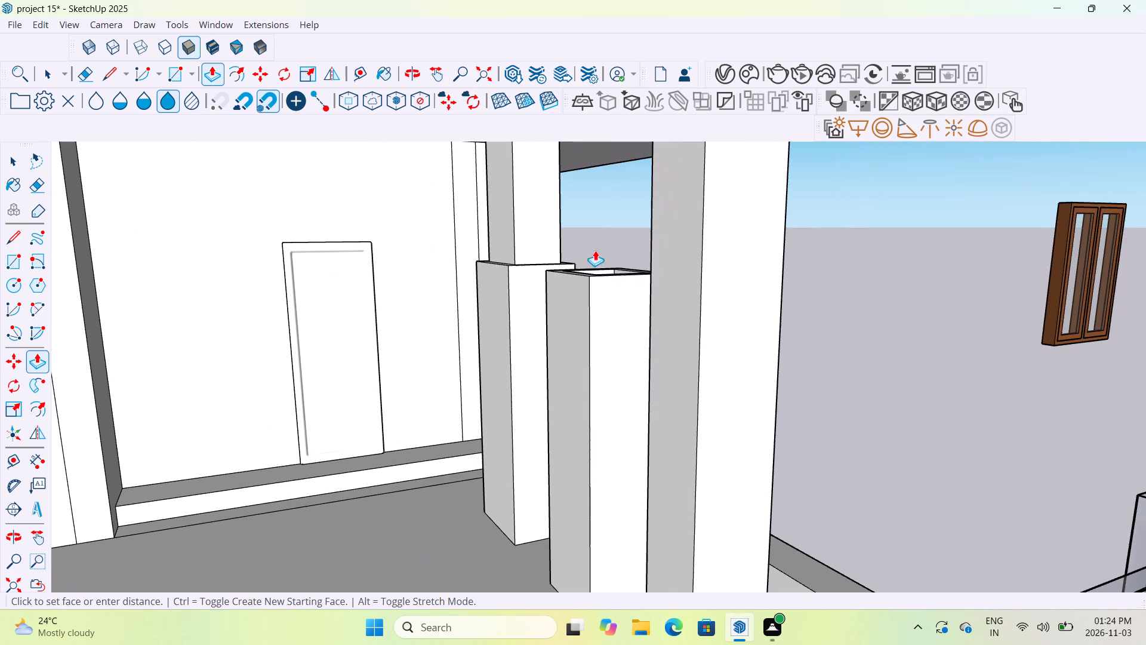
middle_click_drag(581, 159, 631, 157)
scroll(631, 157, "down", 5)
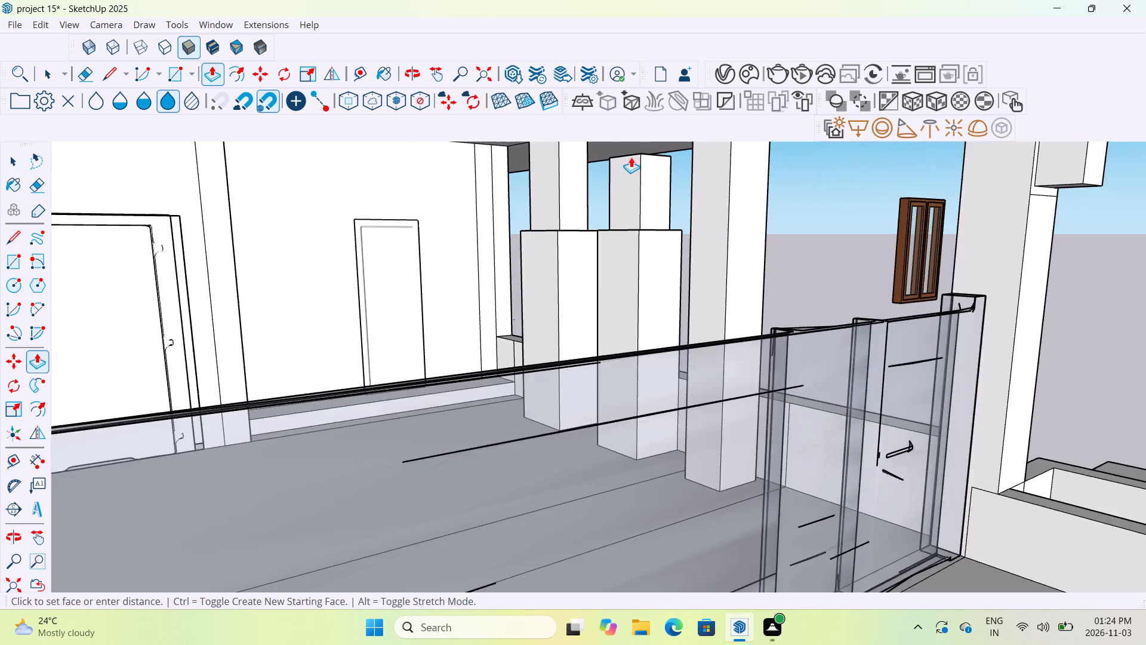
scroll(631, 157, "down", 12)
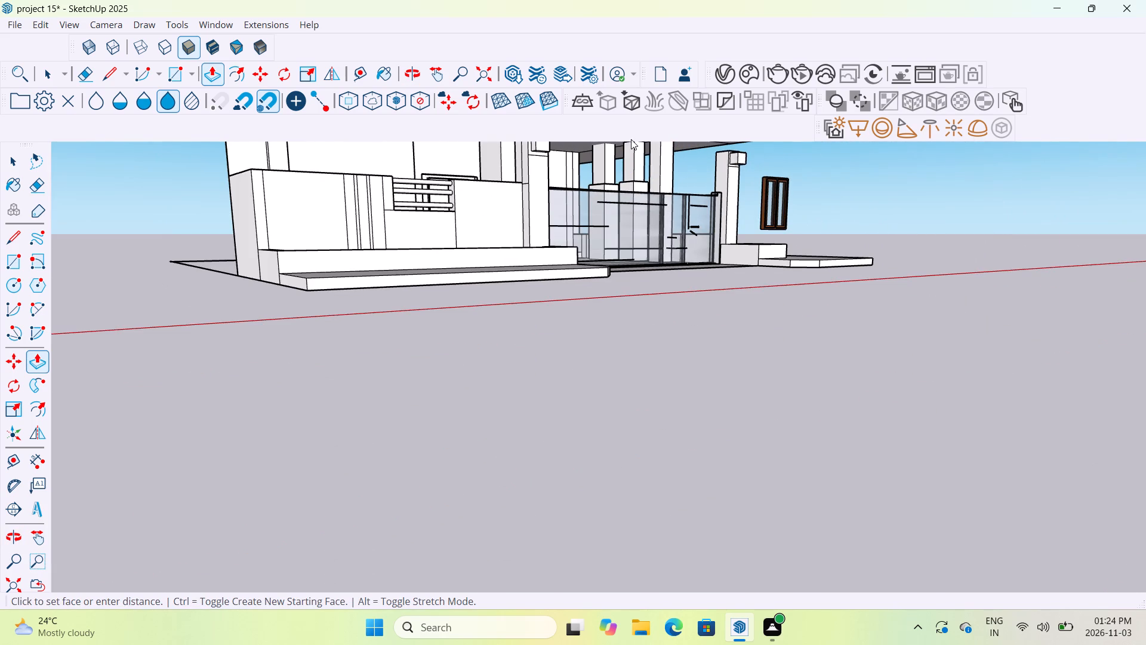
scroll(631, 159, "down", 11)
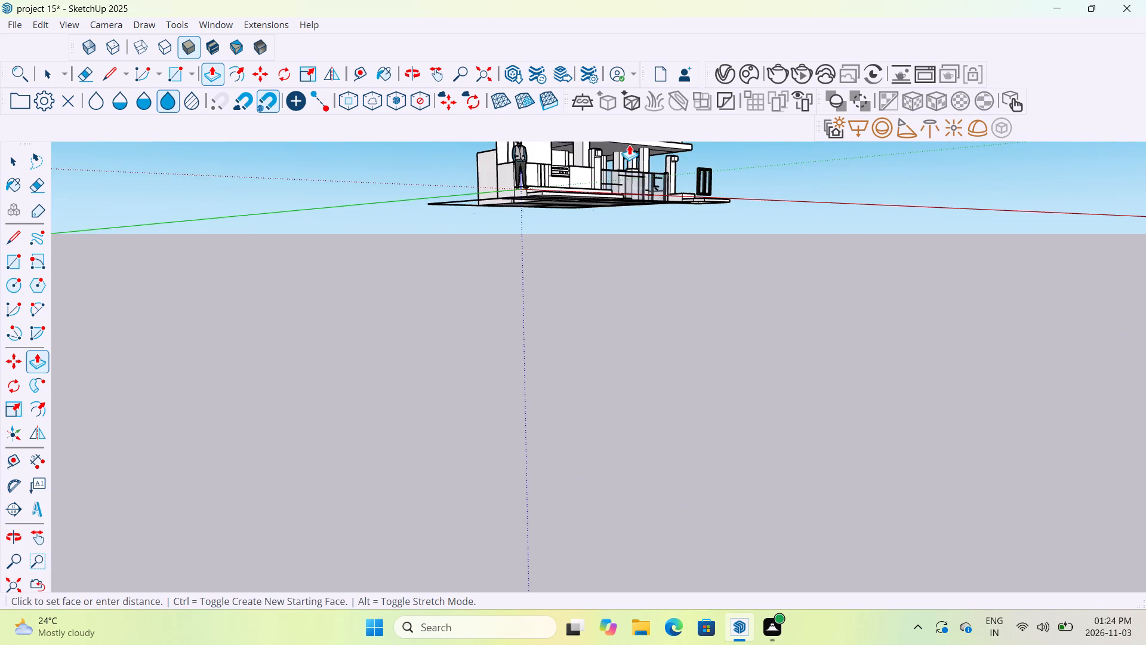
scroll(629, 142, "up", 18)
scroll(629, 146, "up", 9)
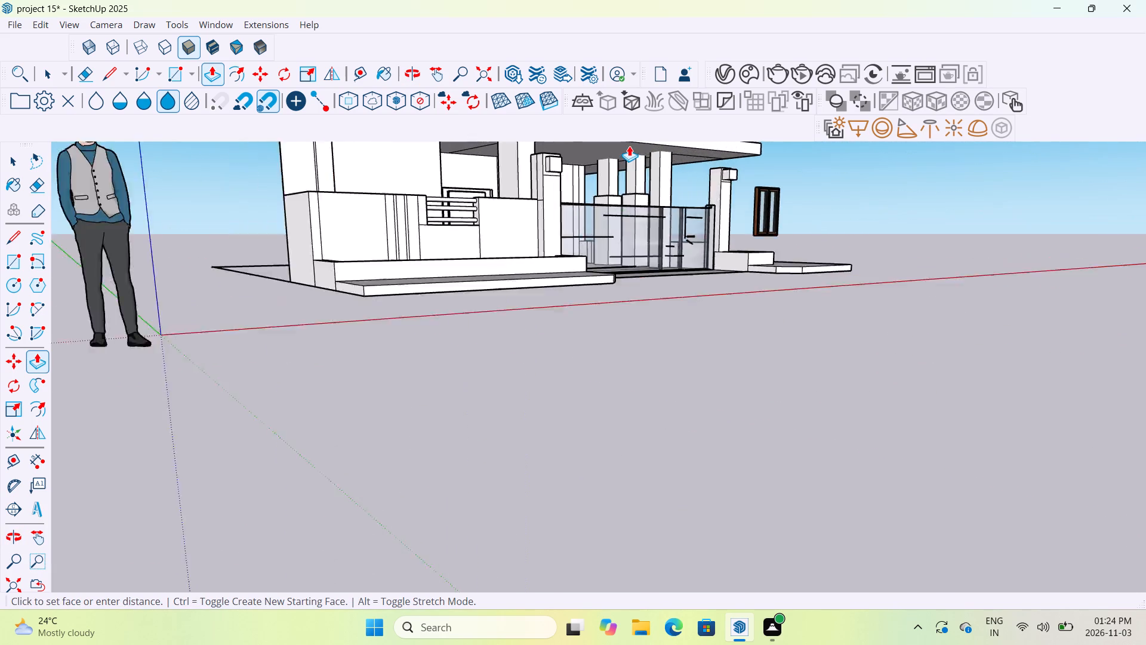
scroll(629, 146, "up", 9)
left_click(633, 153)
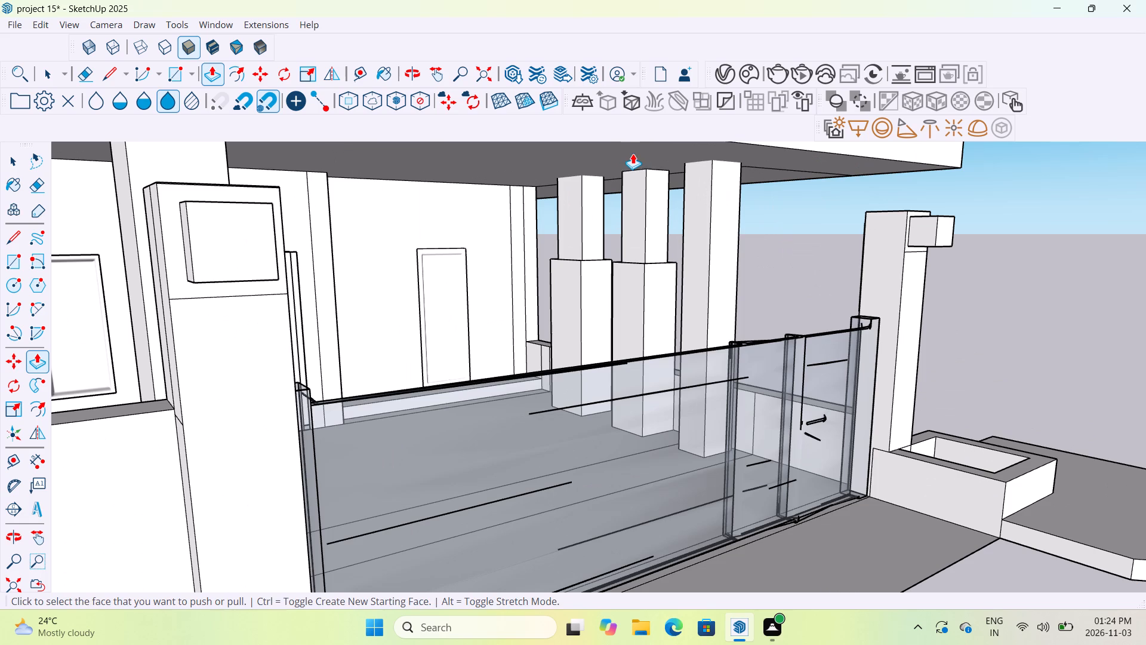
Examine the porch posts, glass front gate and planter-side entrance pillar from several angles.
scroll(652, 264, "down", 13)
middle_click_drag(692, 284, 655, 320)
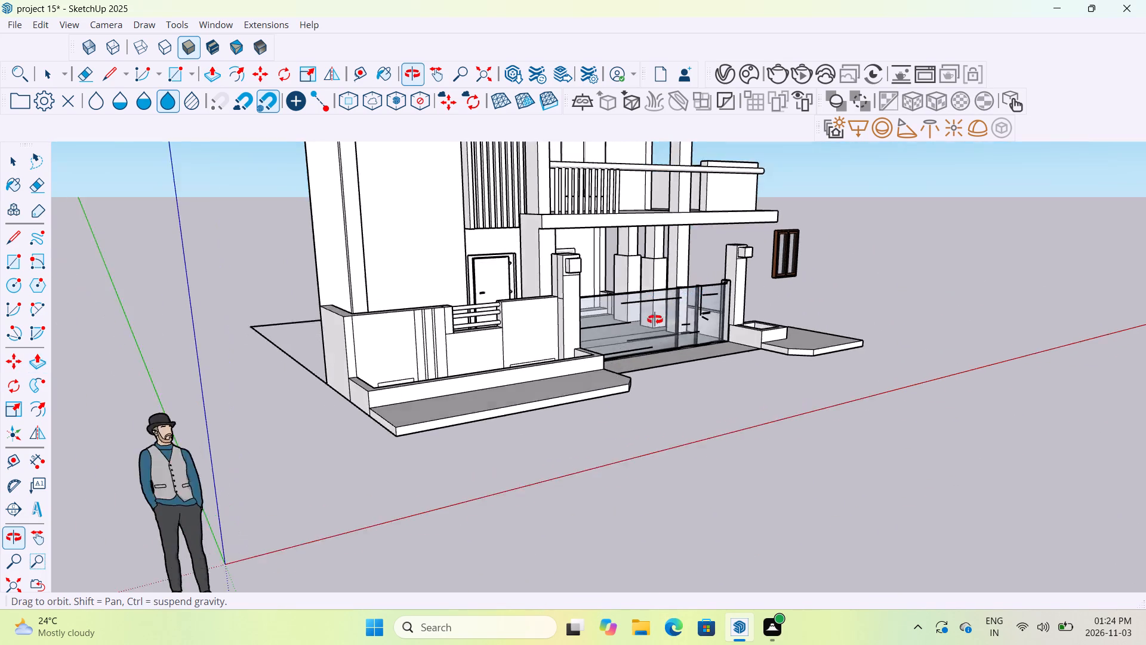
middle_click_drag(655, 320, 598, 361)
middle_click_drag(719, 288, 626, 332)
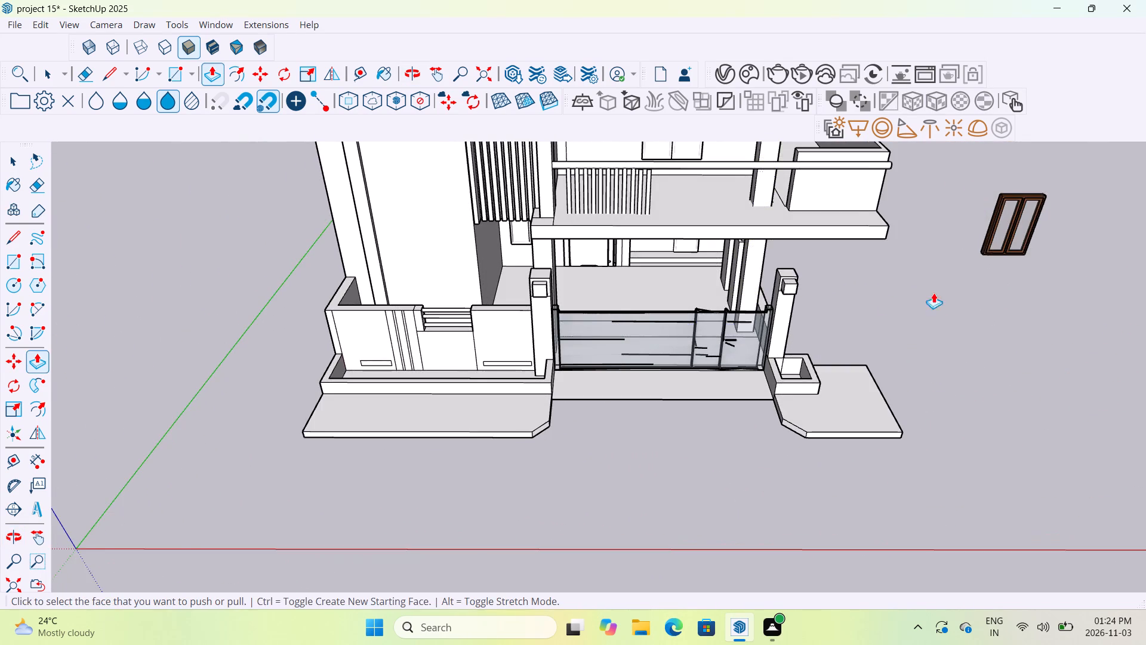
middle_click_drag(934, 293, 833, 305)
middle_click_drag(823, 322, 817, 296)
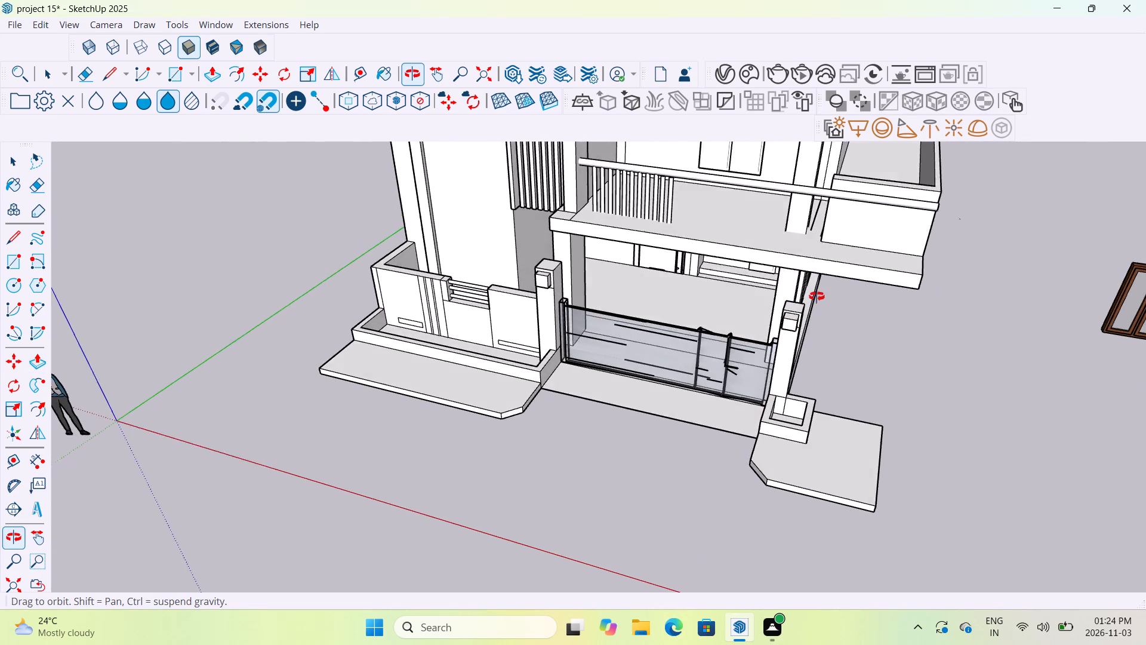
middle_click_drag(817, 296, 835, 265)
scroll(783, 343, "up", 4)
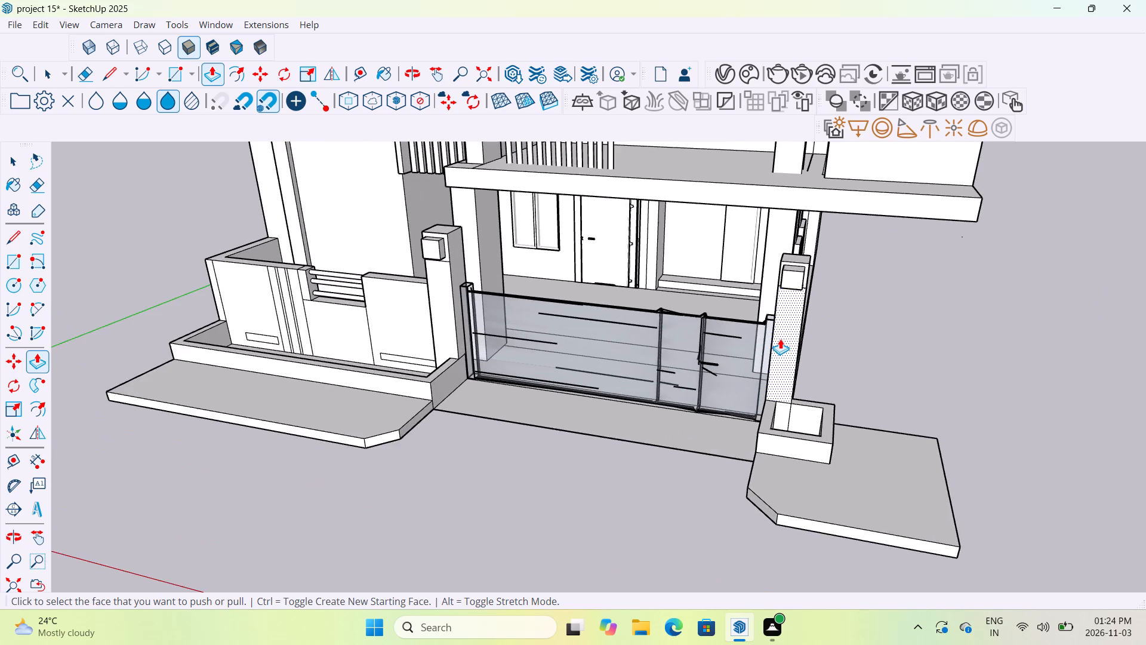
scroll(780, 341, "up", 2)
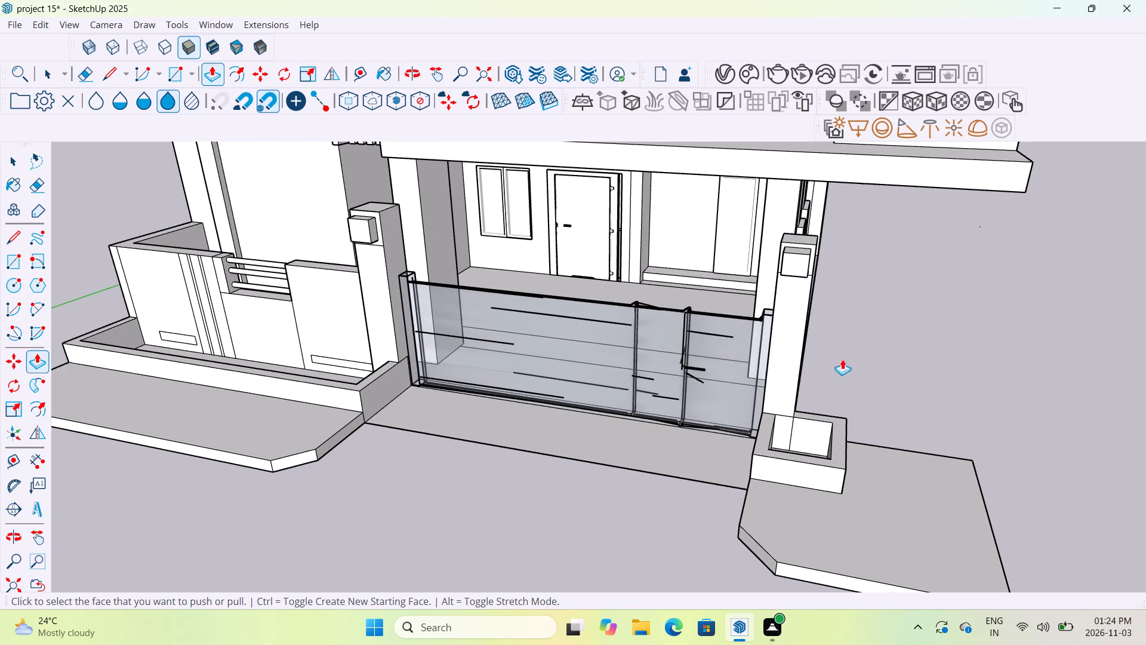
middle_click_drag(856, 364, 729, 398)
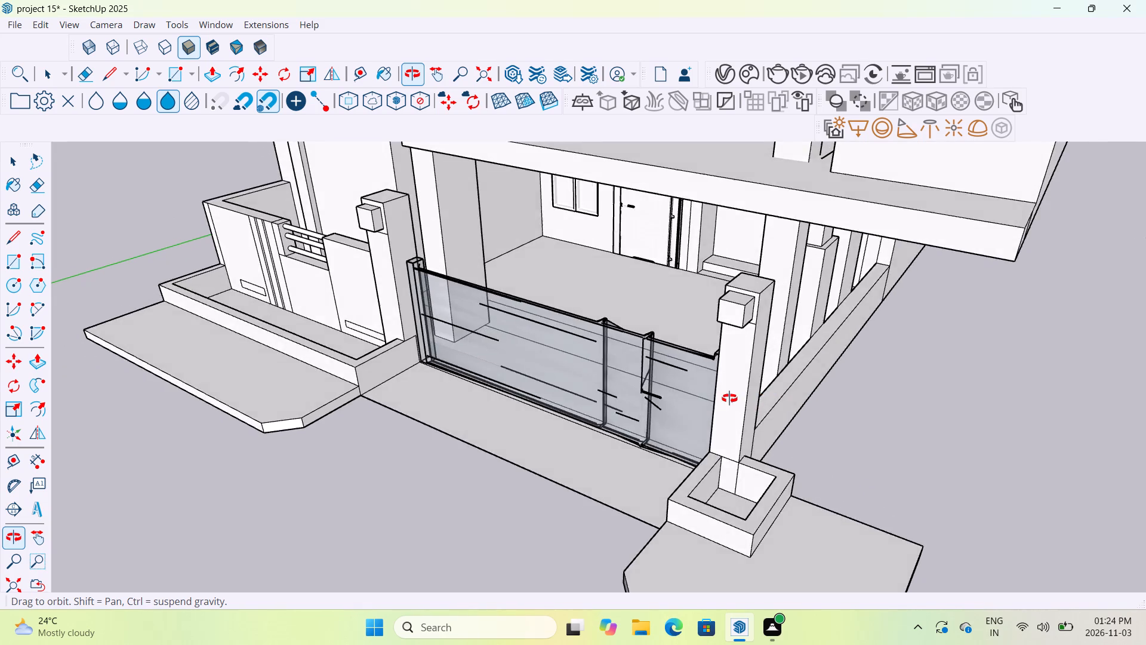
middle_click_drag(729, 398, 917, 374)
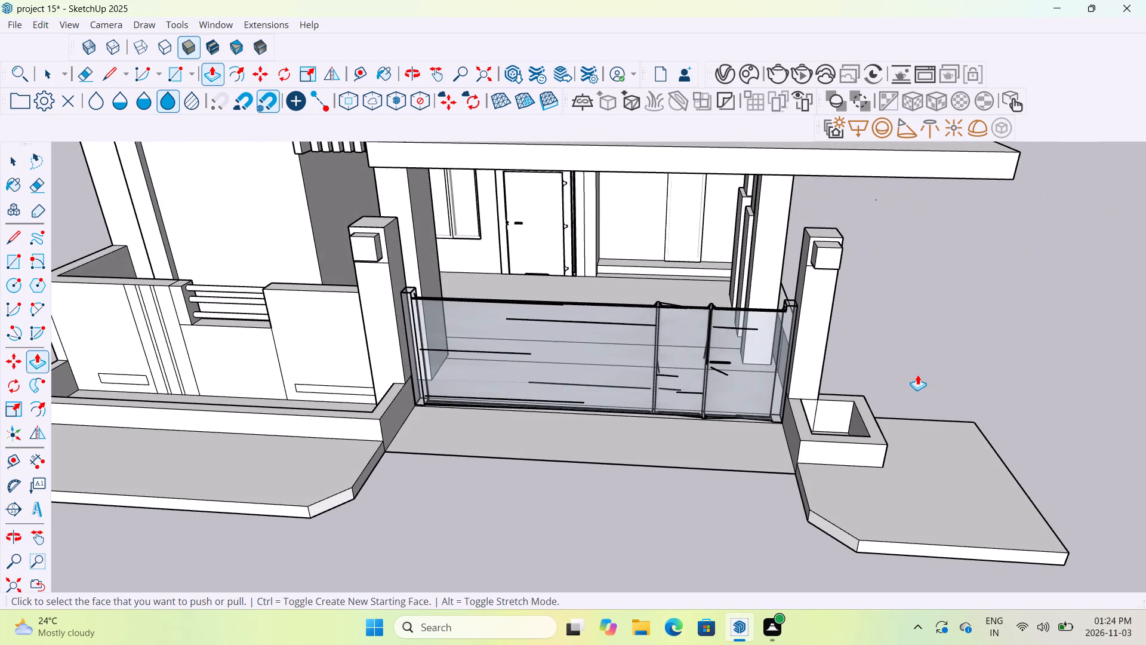
Scale the glass front gate narrower along its length, moving its end inward to leave a gap beside the planter-side pillar.
scroll(790, 364, "up", 9)
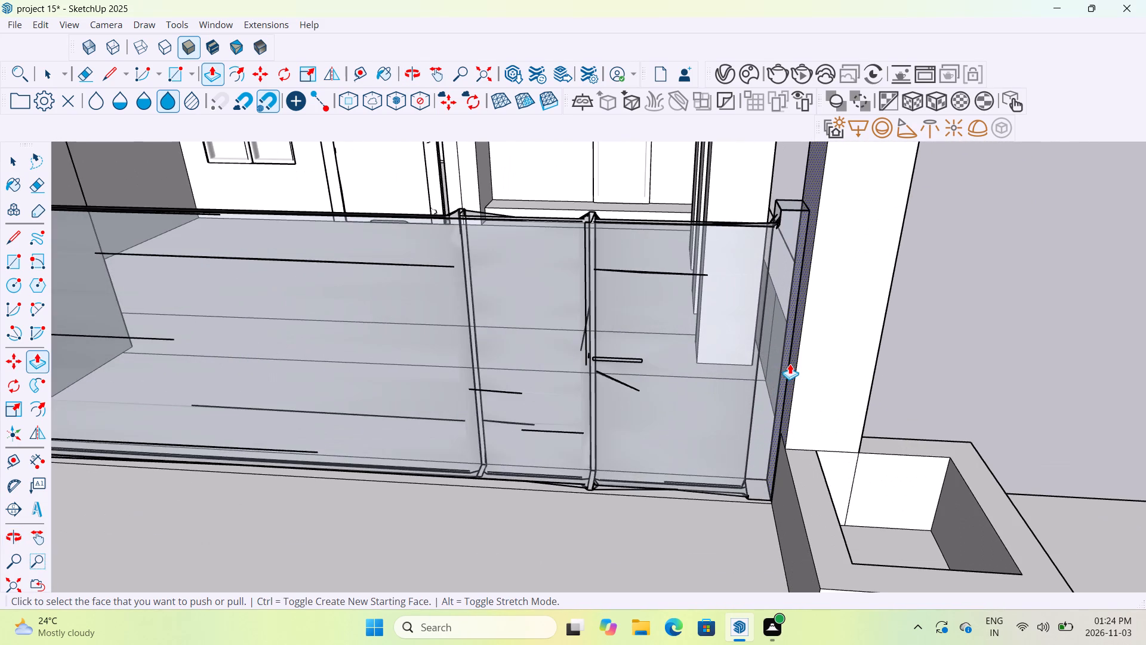
key("Escape")
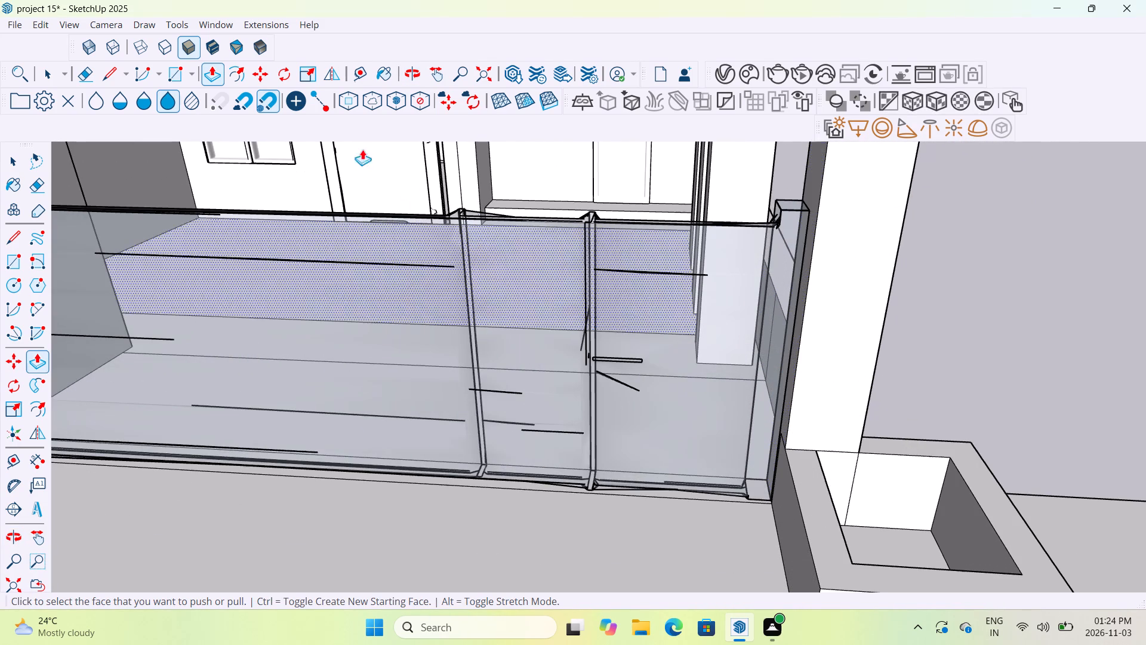
left_click(60, 72)
left_click(467, 285)
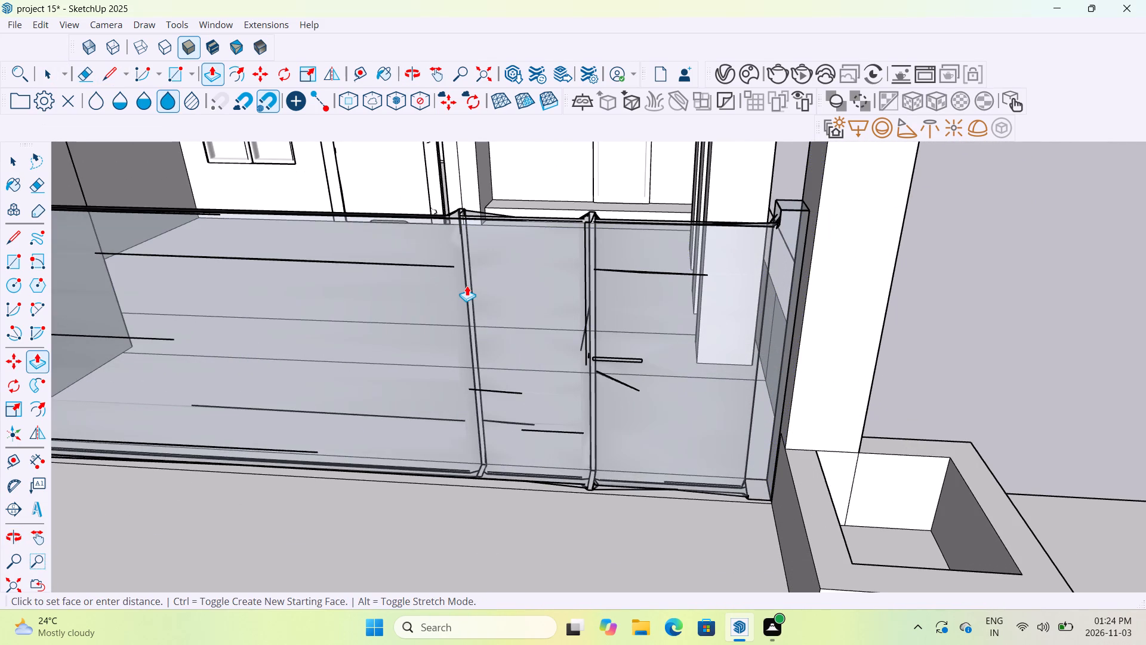
left_click(47, 75)
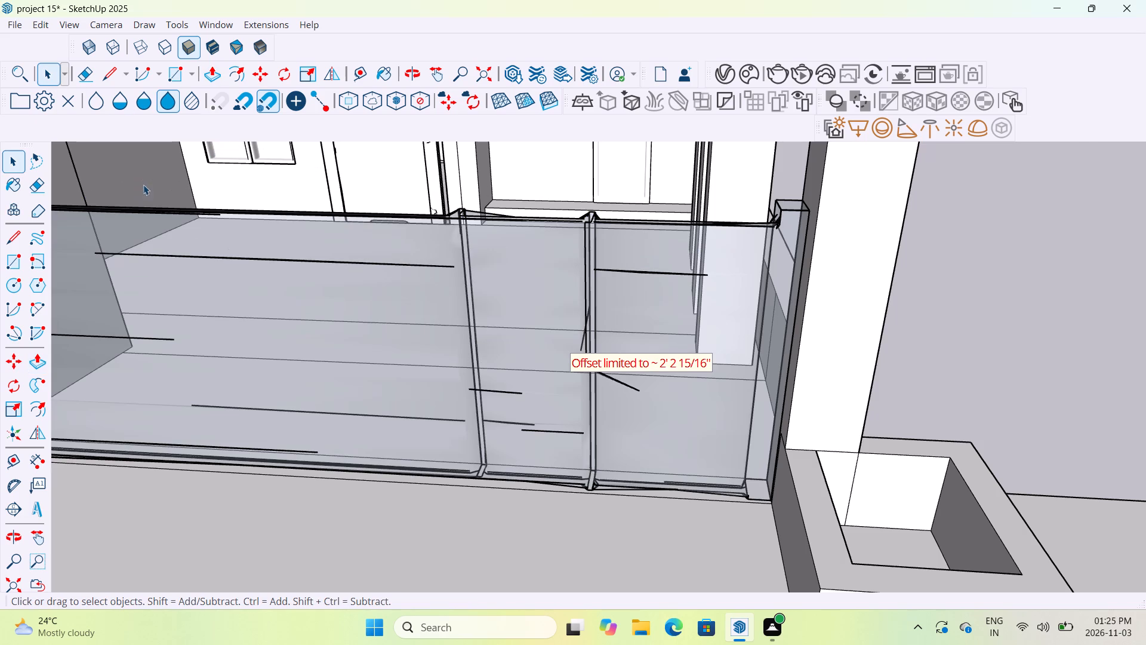
left_click(489, 373)
key("s")
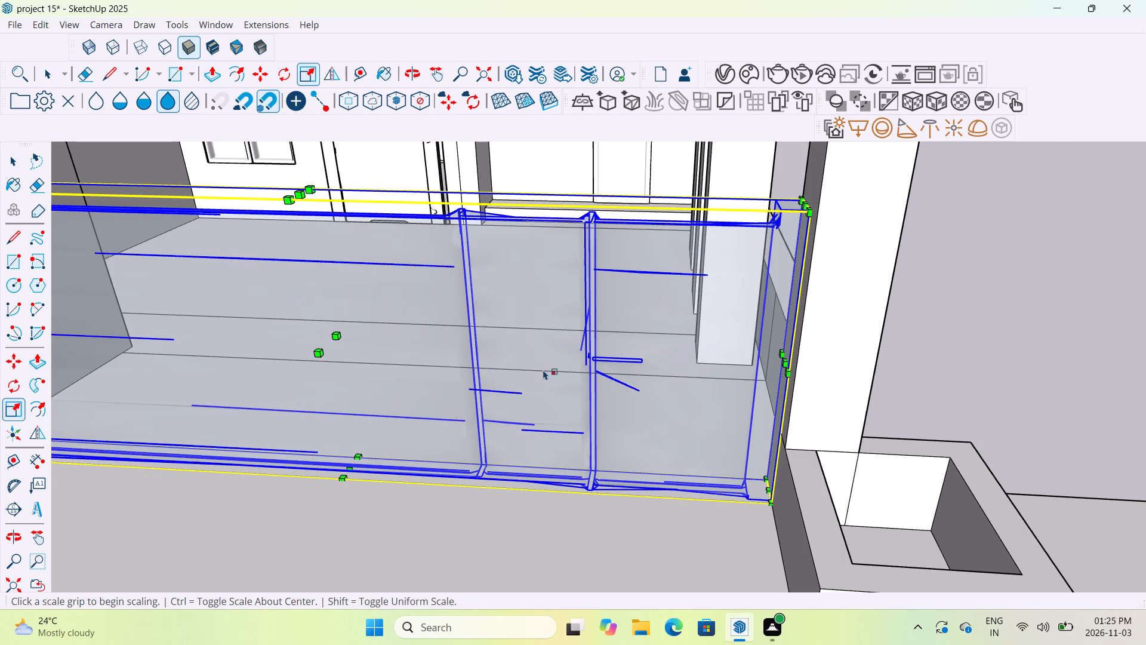
left_click_drag(784, 363, 772, 364)
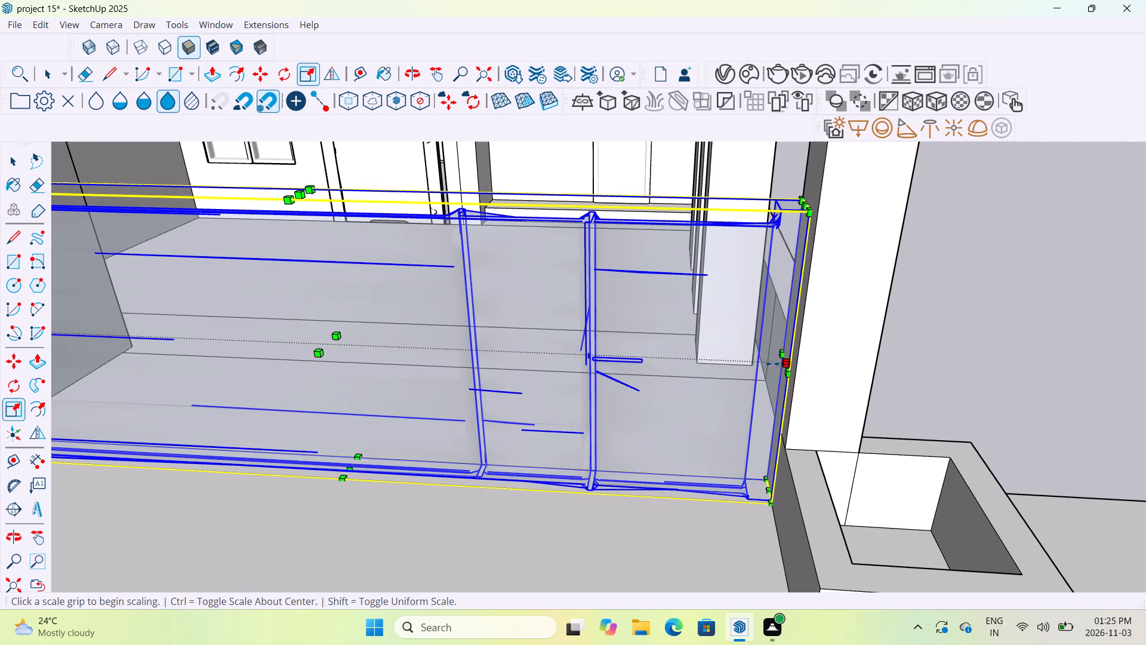
left_click_drag(772, 364, 702, 368)
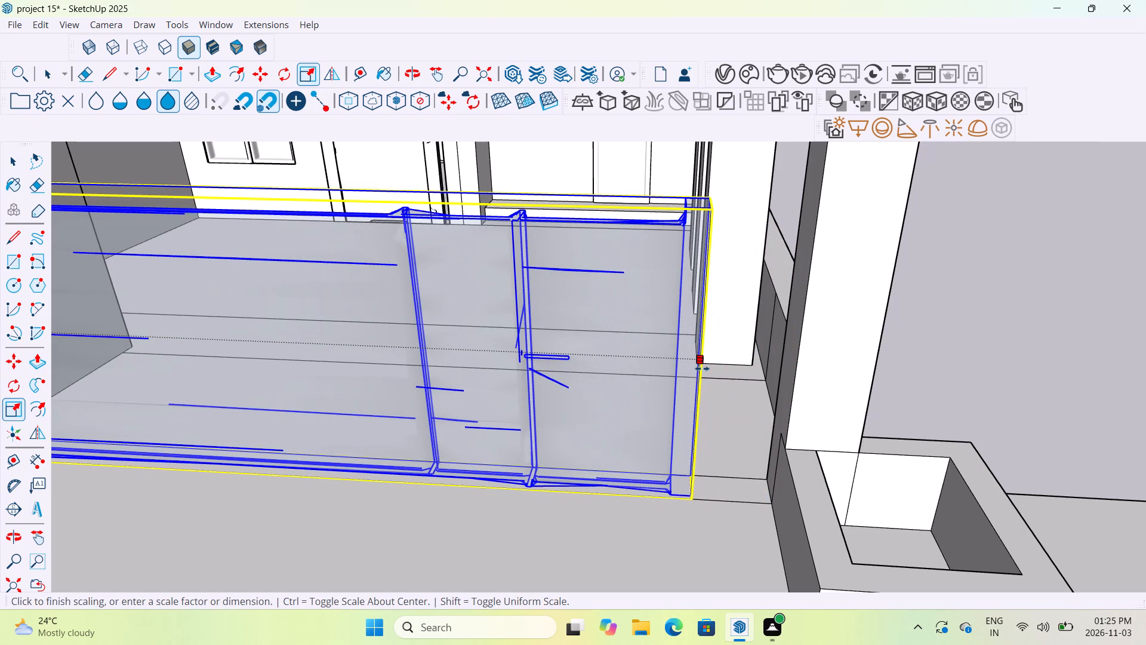
left_click_drag(702, 368, 701, 369)
scroll(818, 392, "down", 4)
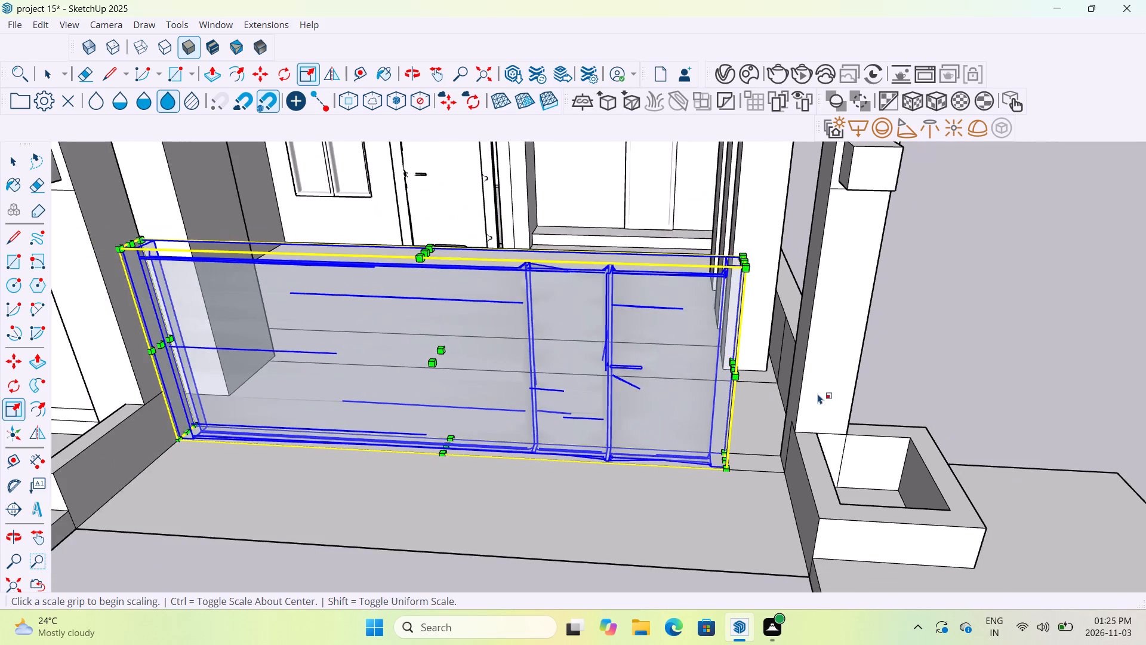
scroll(818, 394, "down", 6)
middle_click_drag(895, 351, 871, 365)
scroll(800, 332, "up", 5)
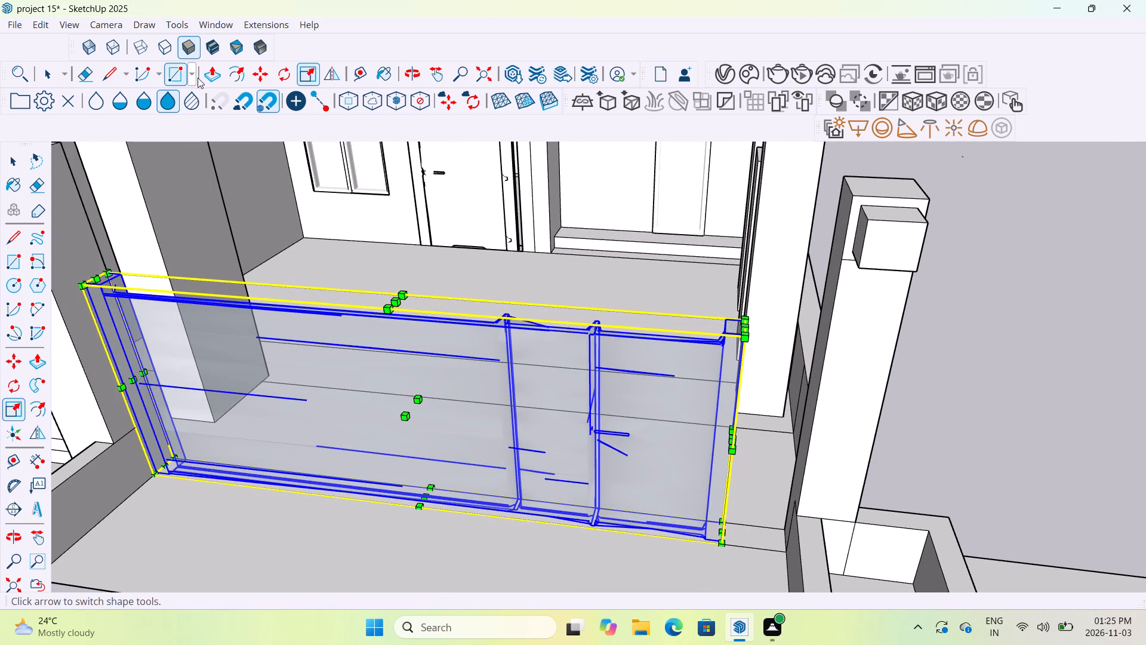
Push/Pull the gate-facing side of the planter-side entrance pillar out toward the end of the glass gate.
left_click(203, 75)
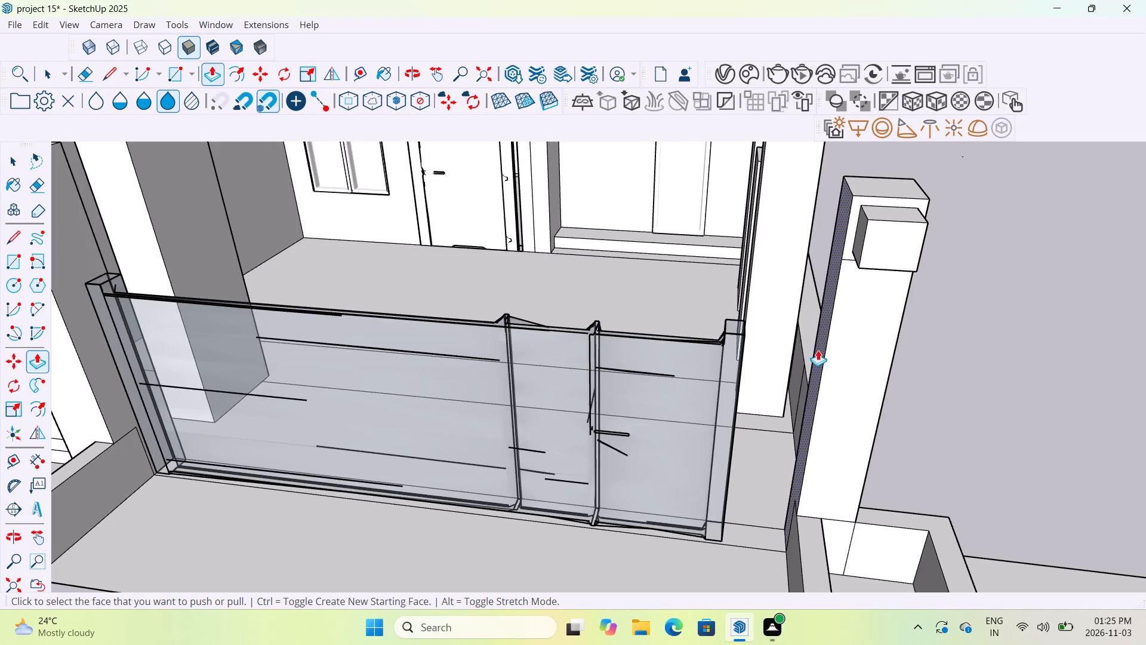
scroll(817, 351, "up", 6)
left_click(818, 341)
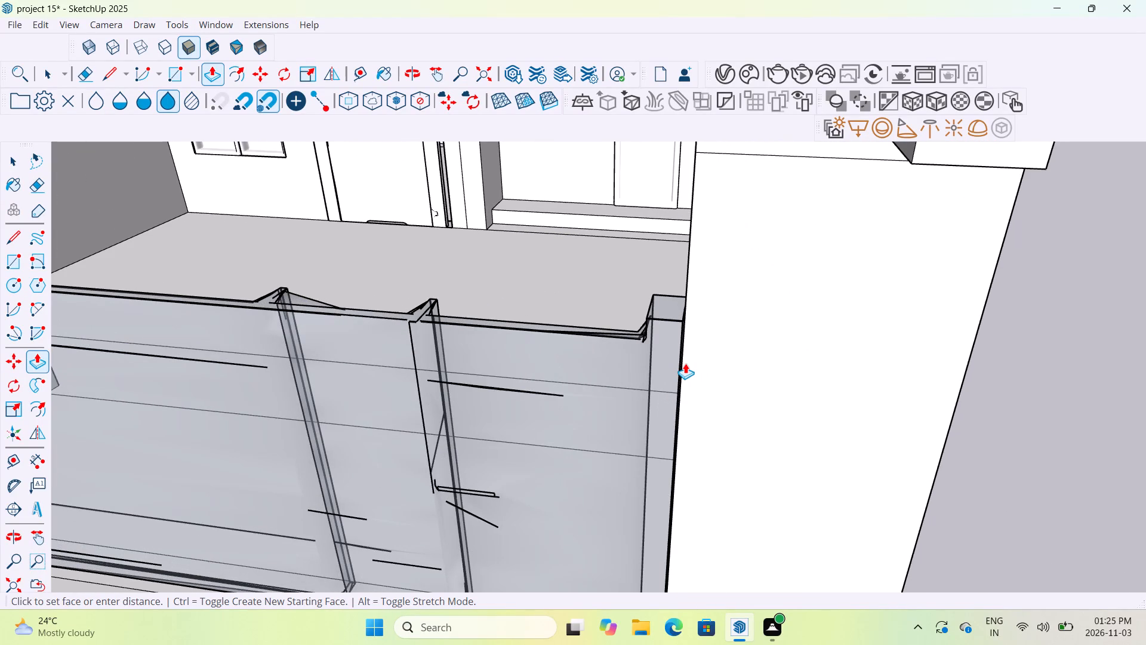
scroll(685, 363, "down", 7)
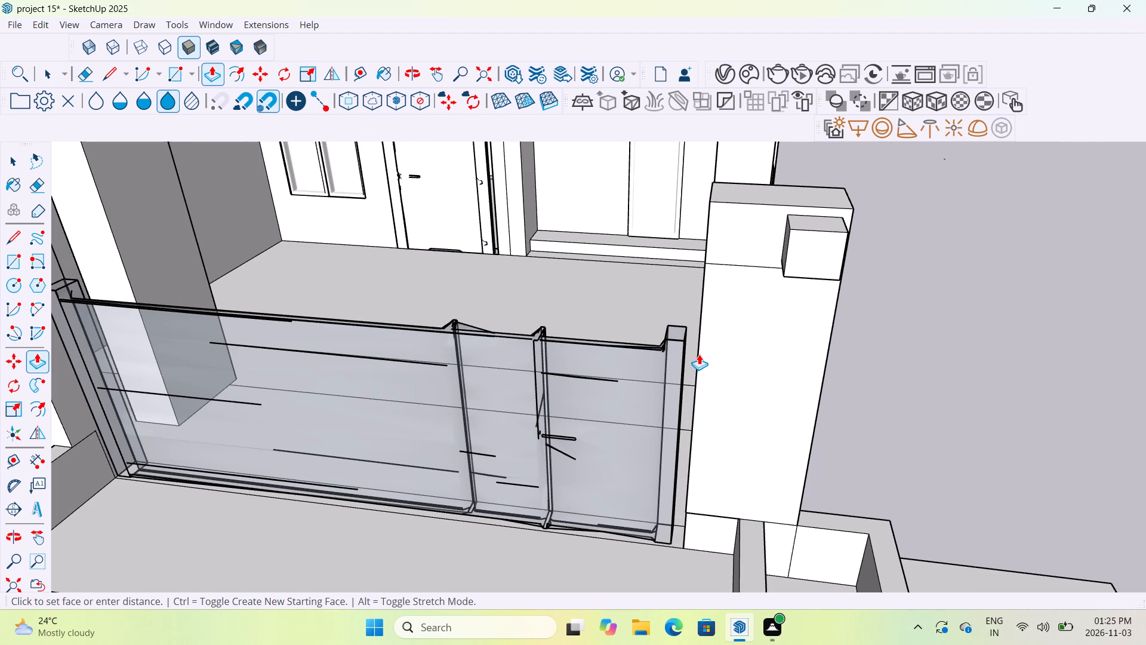
left_click(699, 354)
Push/Pull the planter-side pillar's outer side inward, aligning it with the outer face of the porch column behind.
middle_click_drag(699, 354, 790, 357)
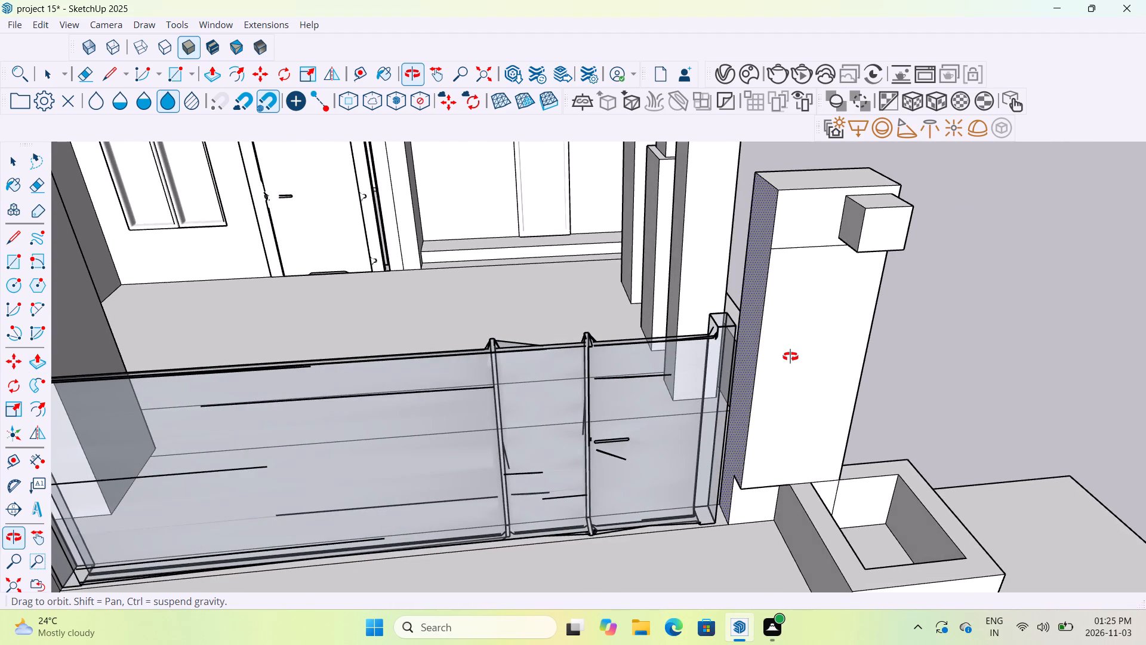
middle_click_drag(790, 357, 752, 364)
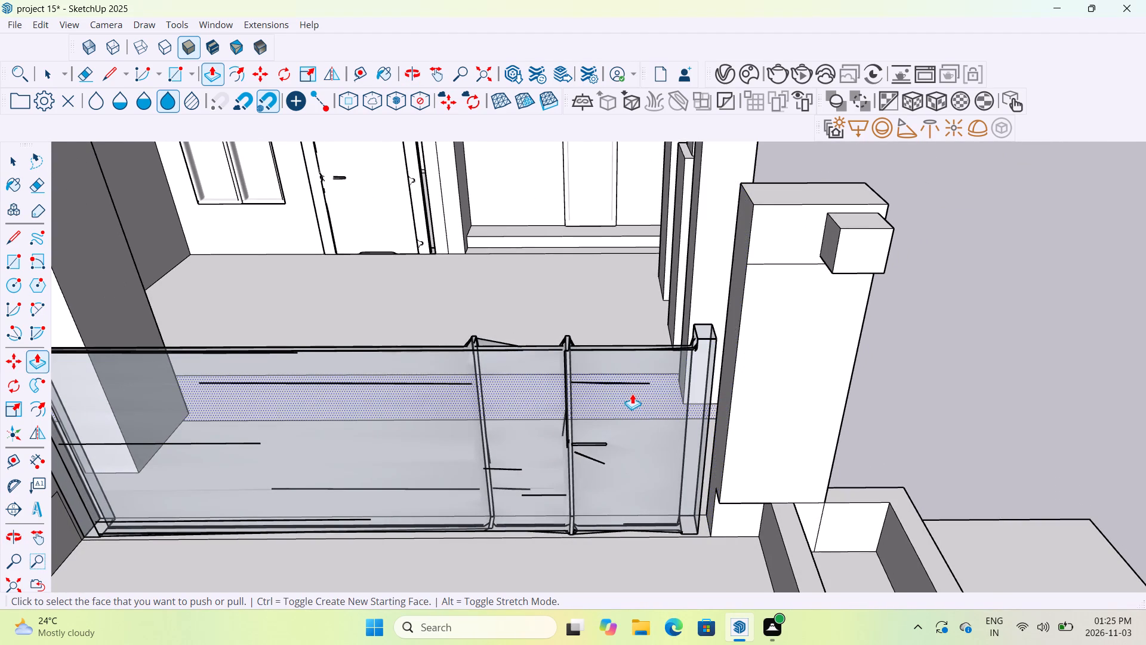
middle_click_drag(901, 391, 794, 396)
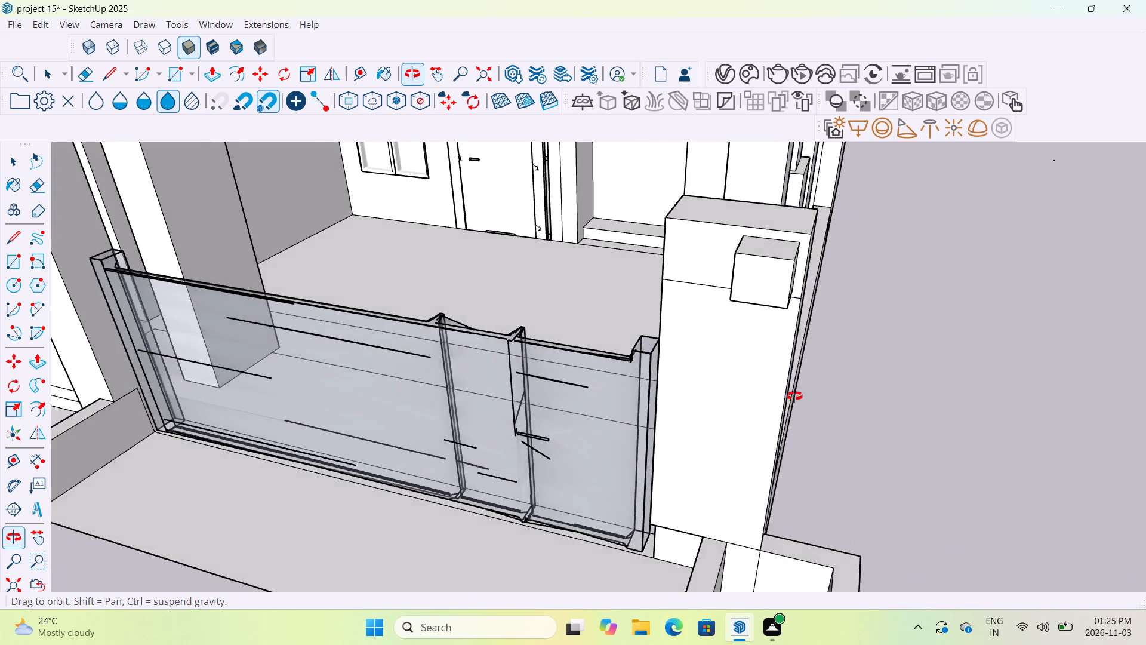
middle_click_drag(794, 396, 774, 406)
left_click_drag(763, 413, 729, 404)
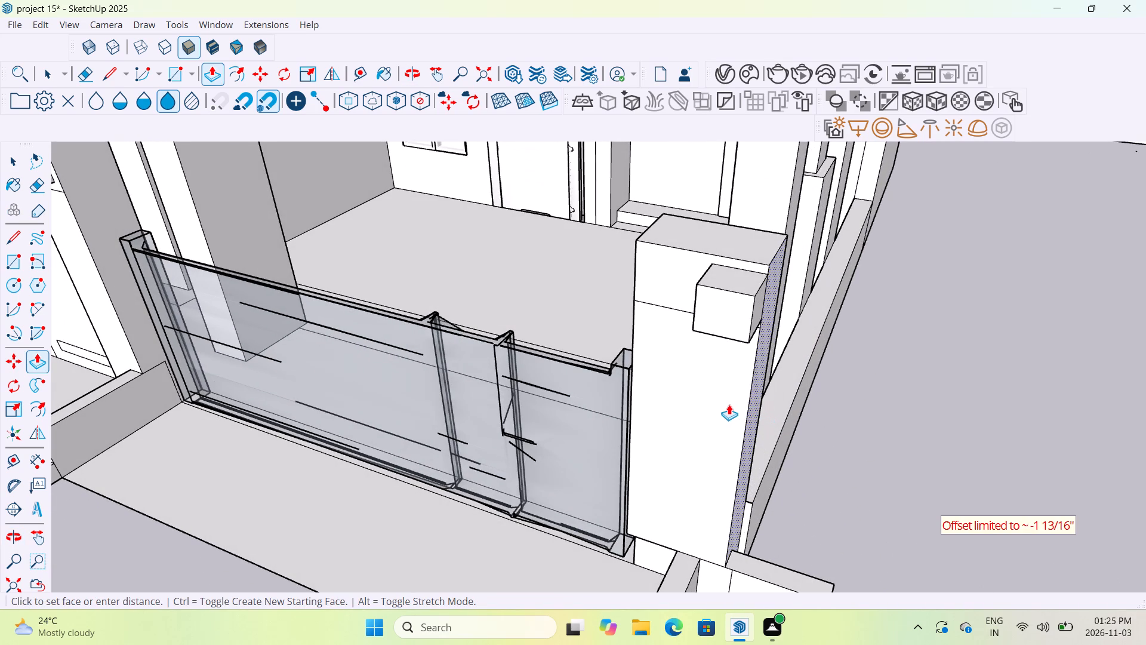
left_click_drag(729, 404, 717, 402)
left_click_drag(754, 406, 720, 390)
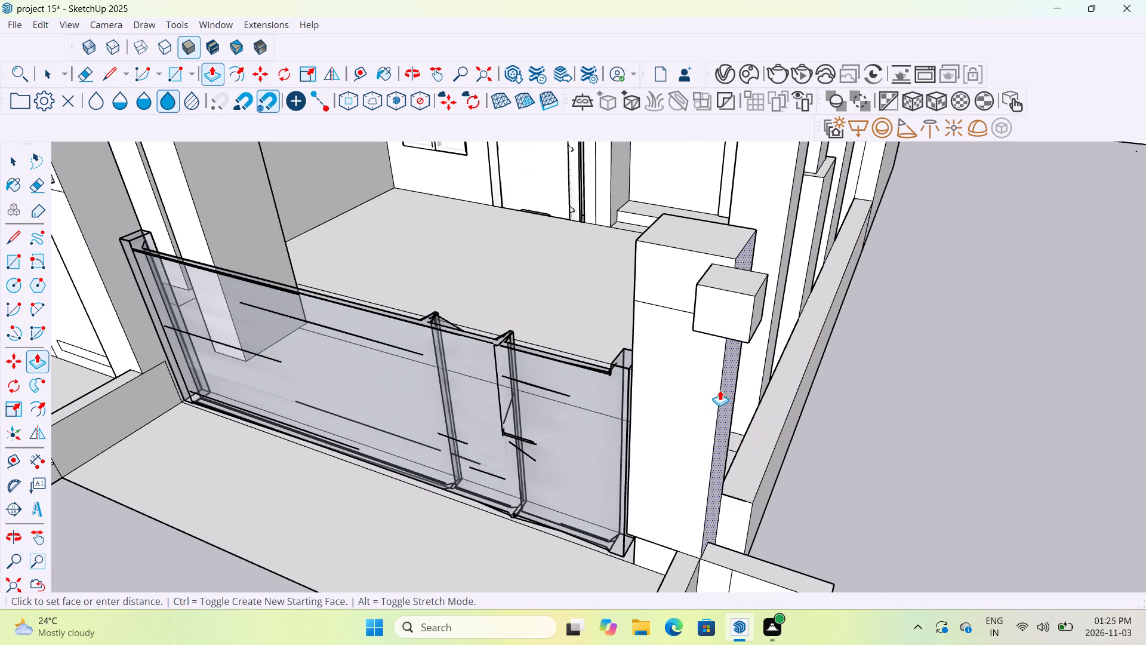
left_click_drag(720, 390, 713, 388)
middle_click_drag(713, 388, 763, 384)
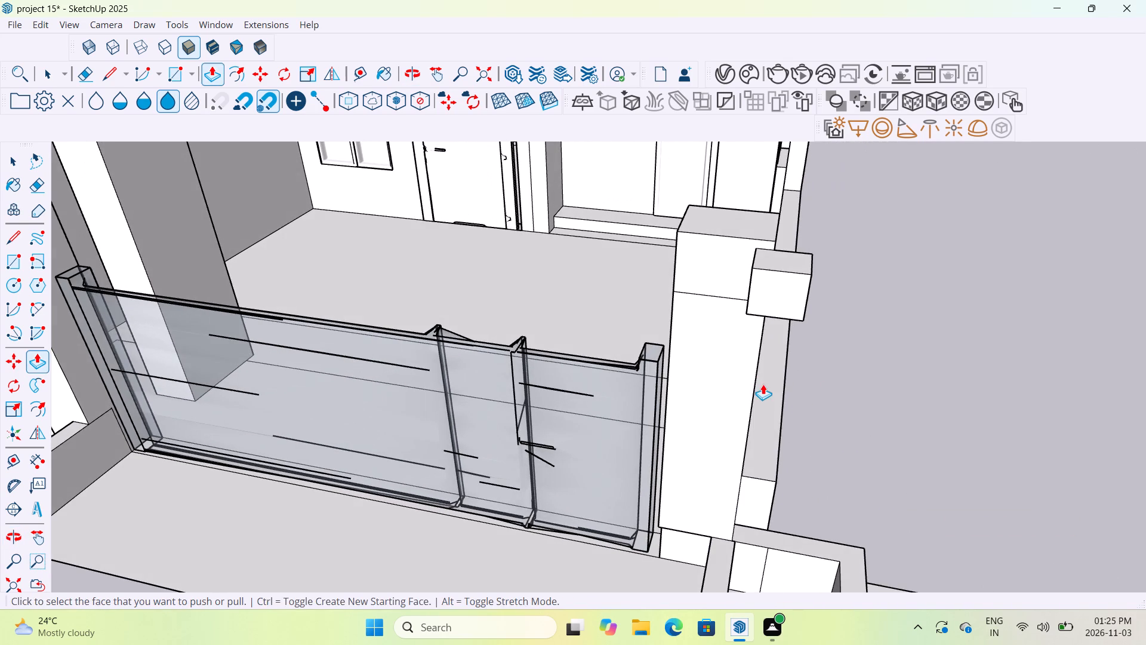
middle_click_drag(858, 383, 629, 343)
left_click_drag(513, 356, 545, 343)
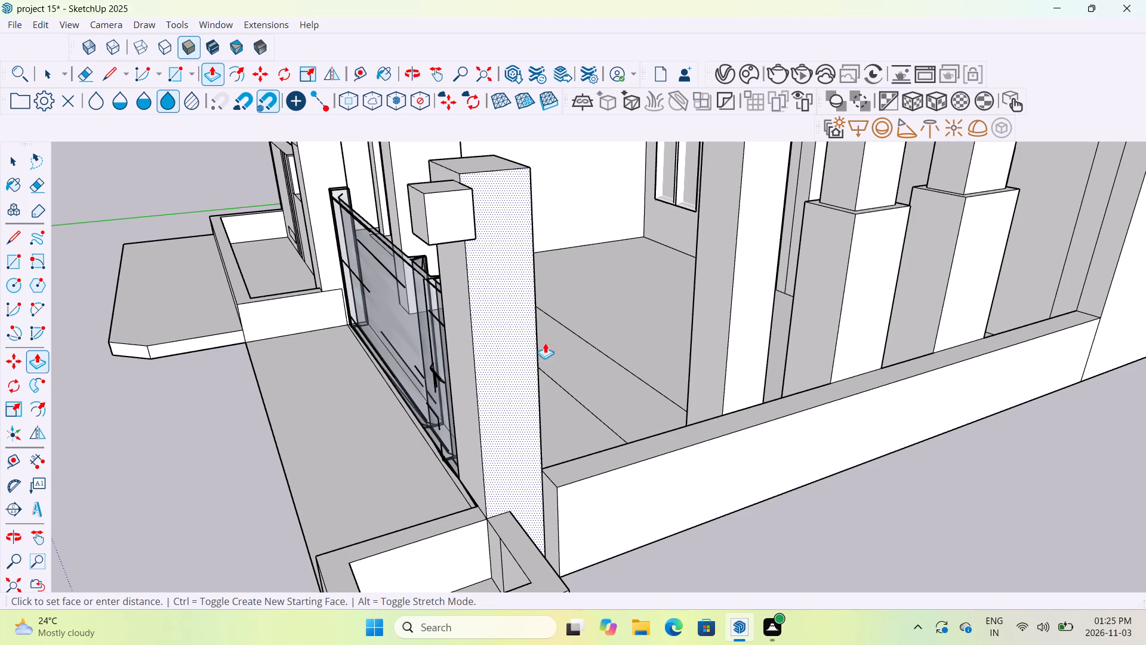
left_click_drag(545, 343, 751, 279)
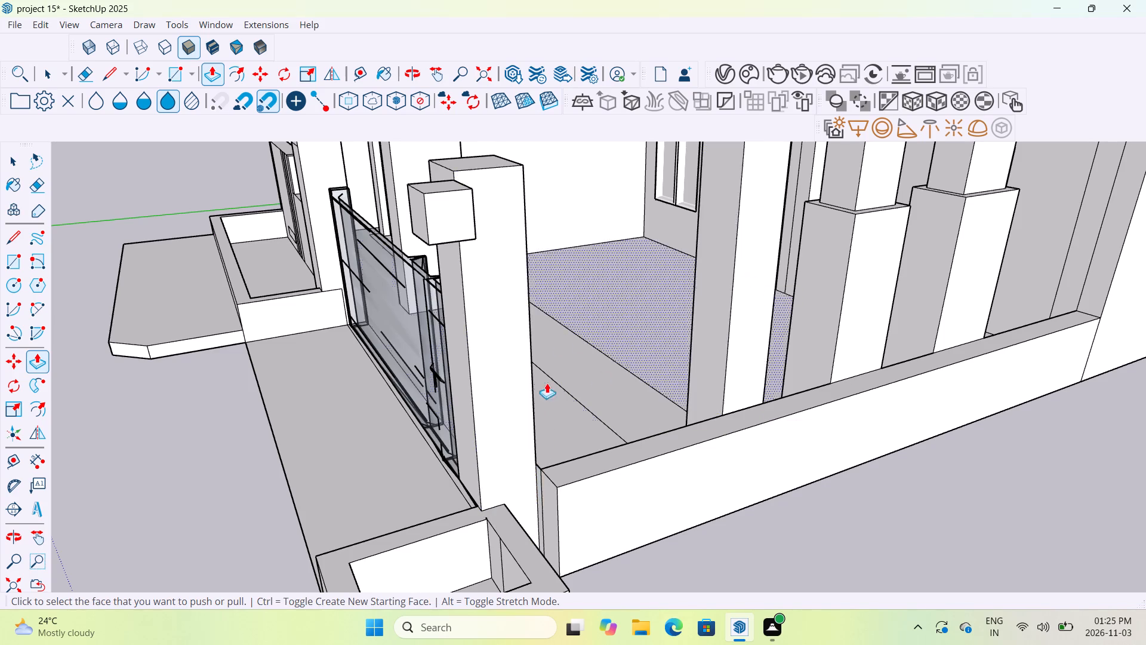
Push/Pull the planter-side pillar's gate-facing side to line up with the inner side of the front porch column.
middle_click_drag(547, 383, 758, 383)
scroll(758, 383, "down", 5)
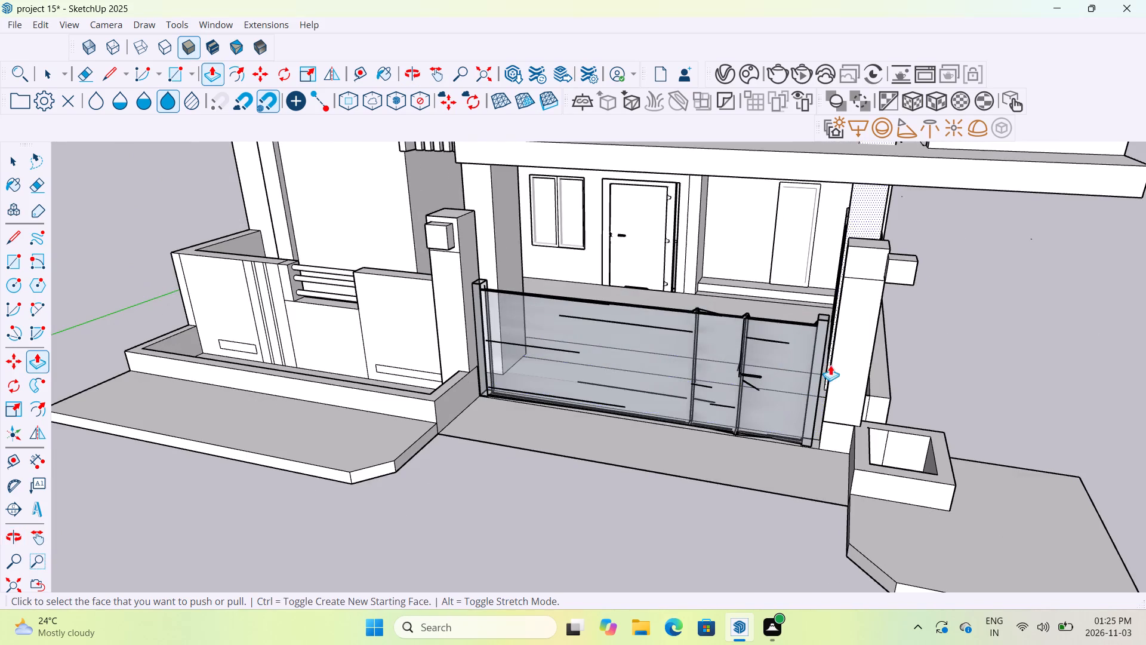
middle_click_drag(831, 365, 962, 368)
left_click_drag(846, 256, 800, 239)
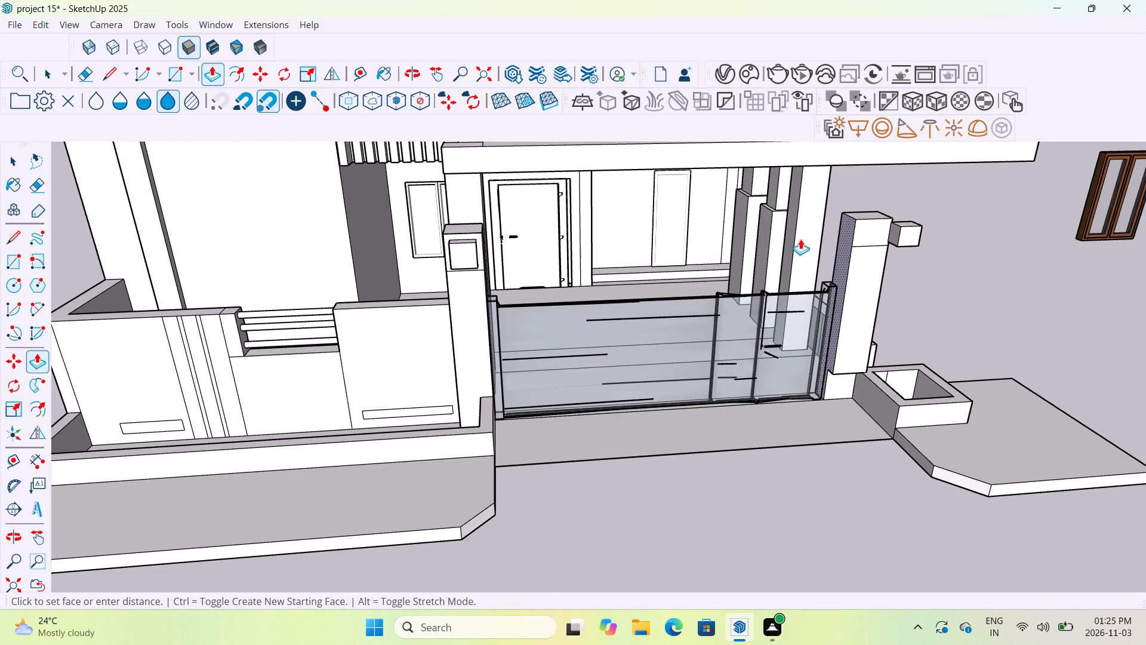
left_click_drag(800, 239, 794, 201)
scroll(791, 204, "up", 2)
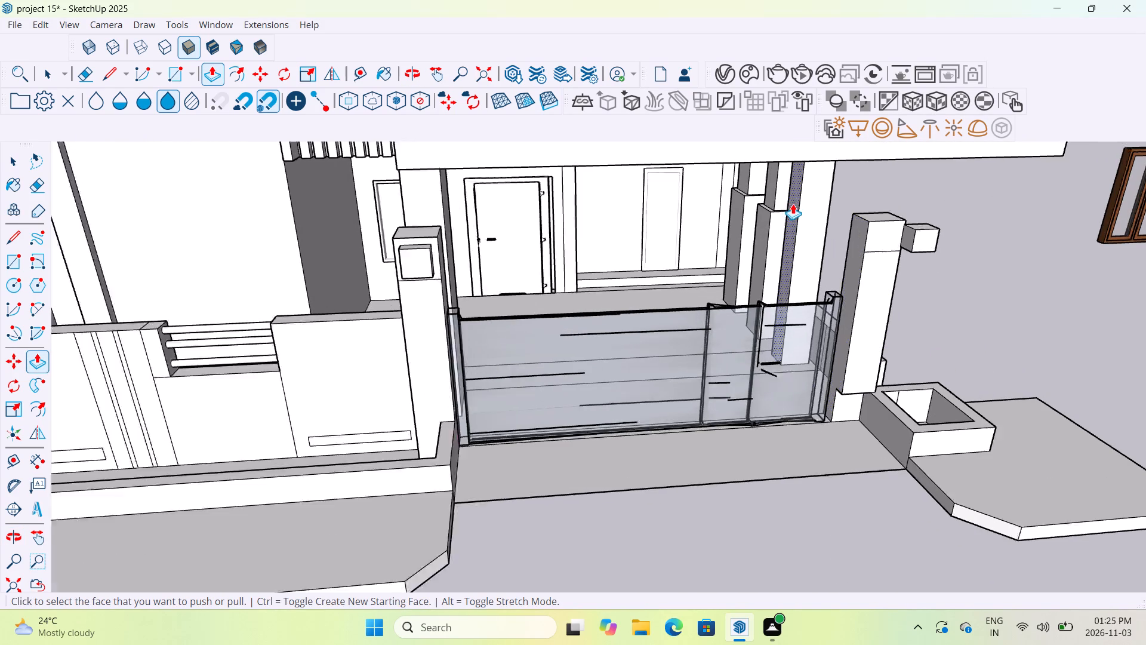
scroll(793, 204, "up", 10)
left_click_drag(1116, 383, 791, 297)
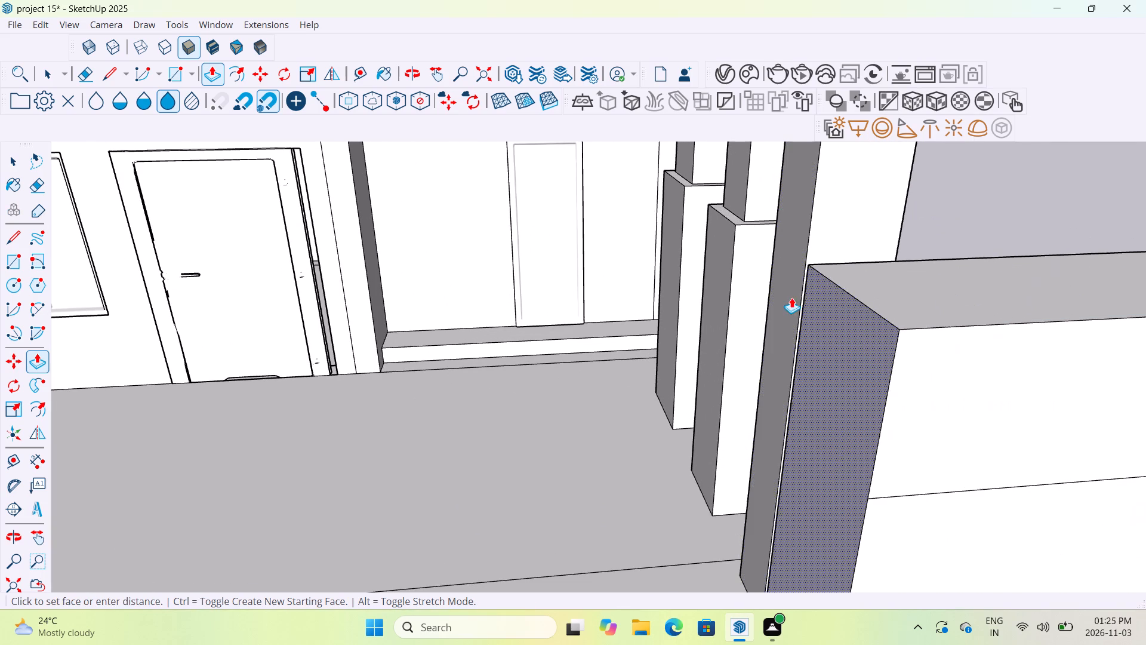
left_click_drag(791, 297, 1082, 313)
scroll(1082, 313, "down", 13)
left_click_drag(1096, 368, 1085, 360)
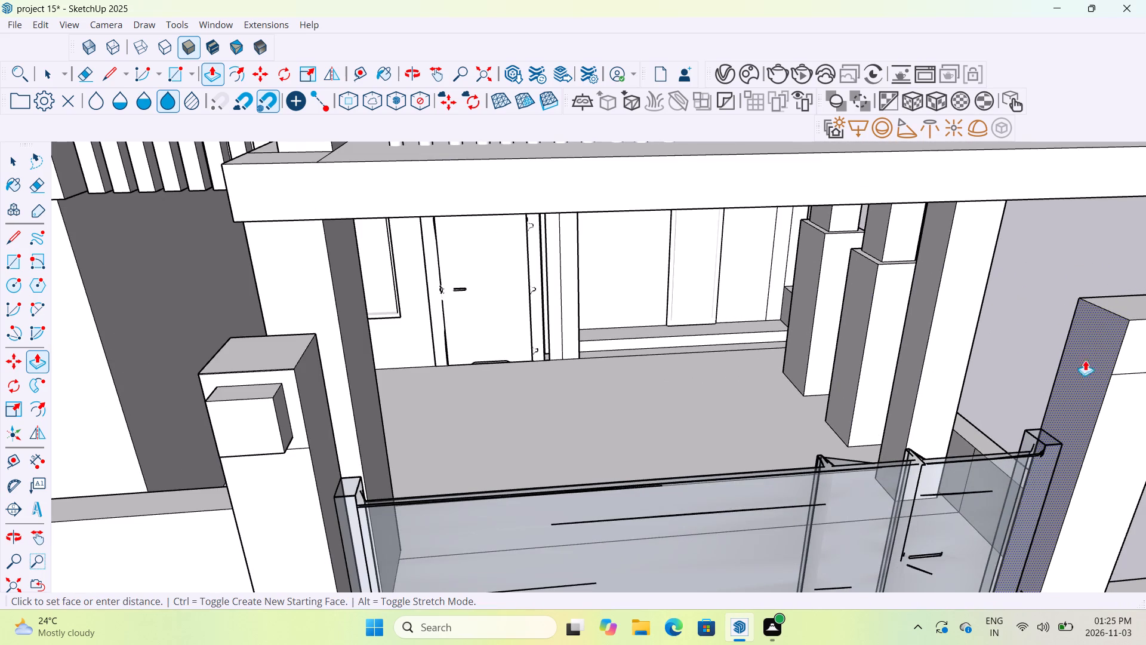
left_click_drag(1085, 360, 929, 273)
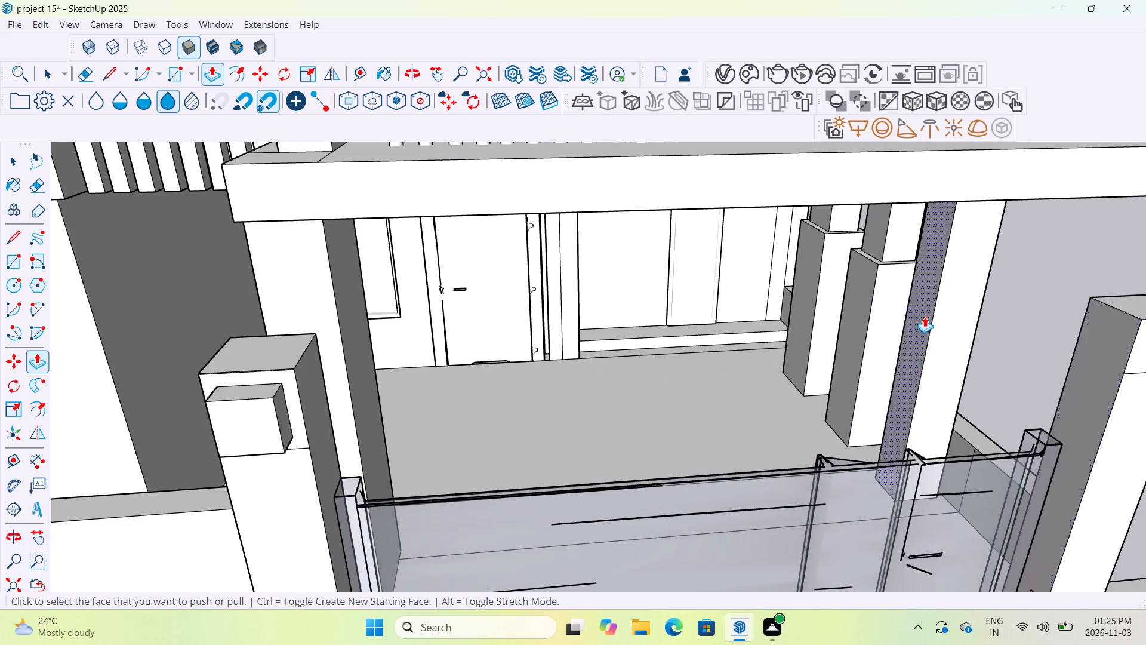
Push/Pull the narrow underside of the planter-side pillar's overhanging front down toward its base.
scroll(927, 386, "down", 14)
middle_click_drag(1075, 437, 987, 427)
scroll(1041, 522, "up", 12)
middle_click_drag(1032, 526, 988, 466)
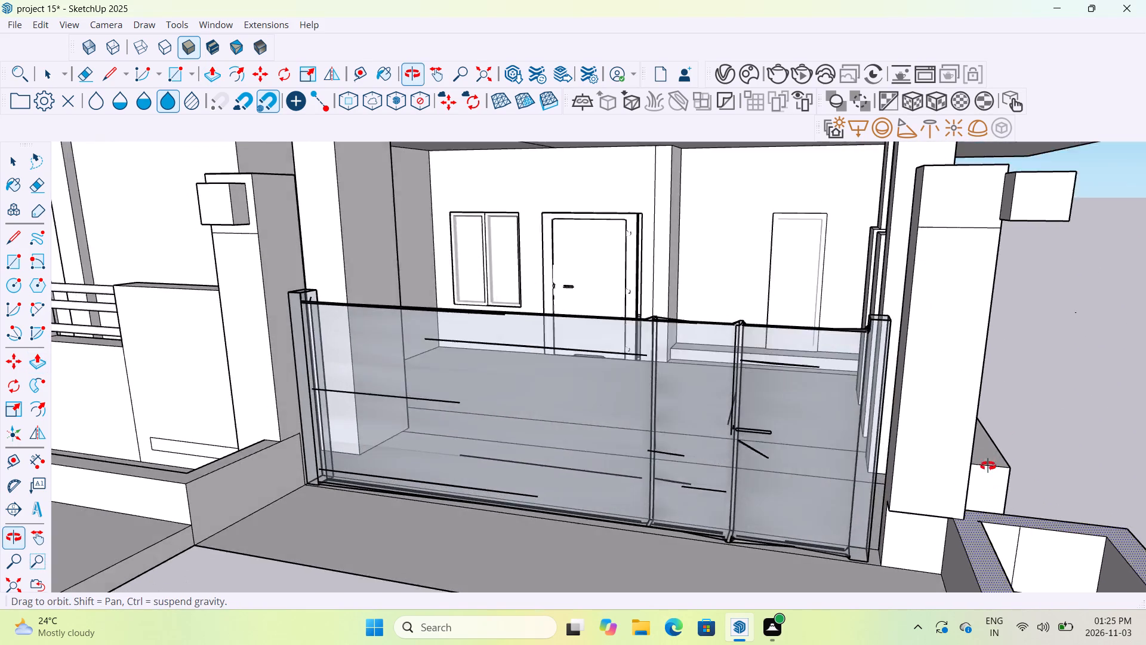
middle_click_drag(988, 466, 983, 447)
middle_click_drag(948, 504, 944, 472)
scroll(938, 456, "up", 5)
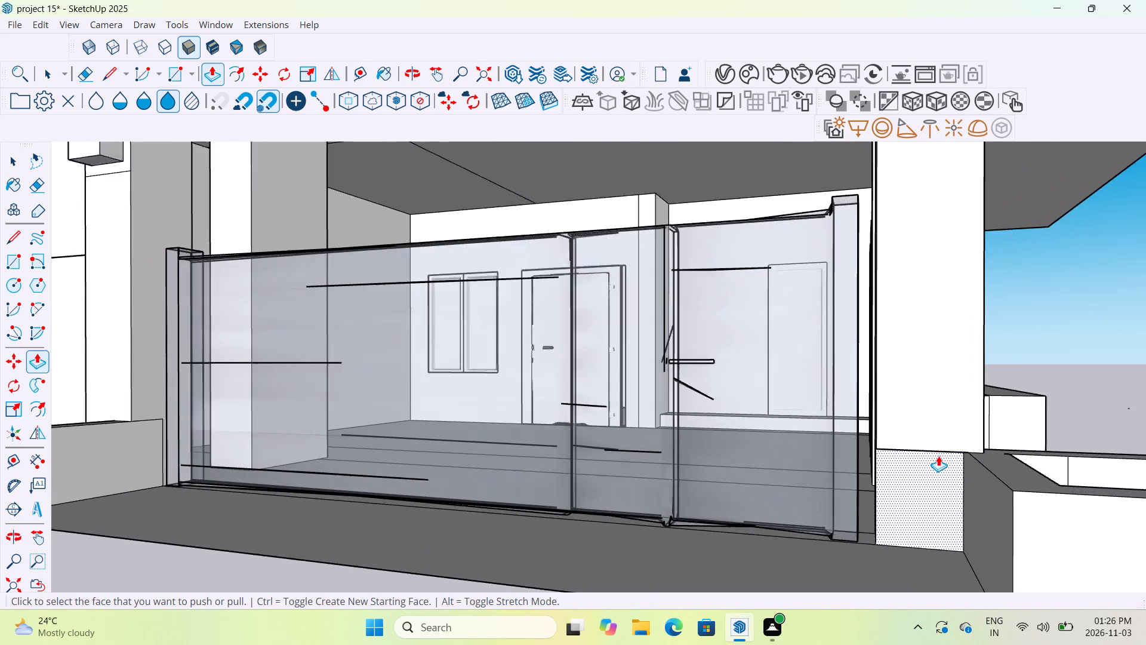
scroll(938, 451, "up", 1)
middle_click_drag(938, 450, 958, 385)
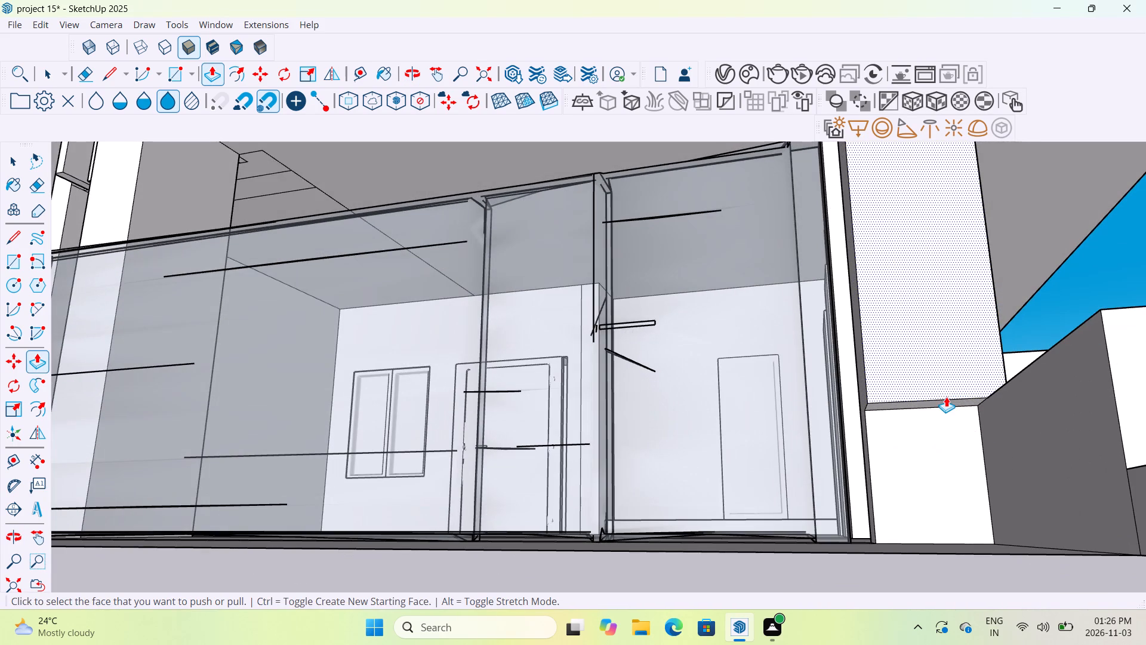
scroll(945, 396, "up", 8)
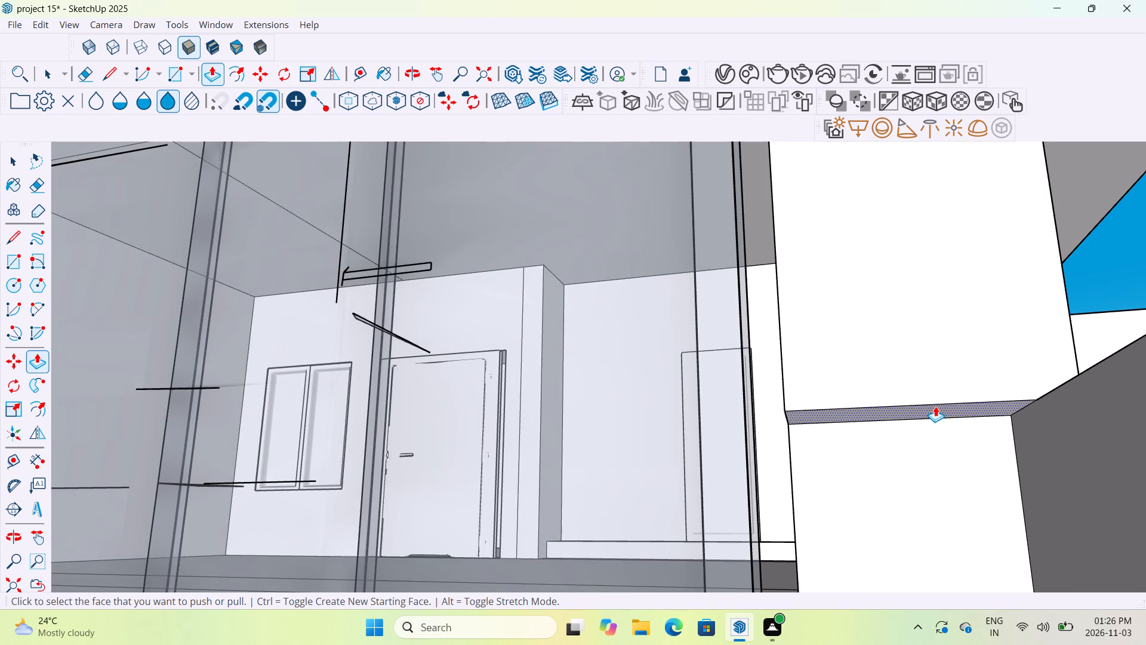
left_click_drag(935, 406, 950, 520)
scroll(950, 520, "down", 7)
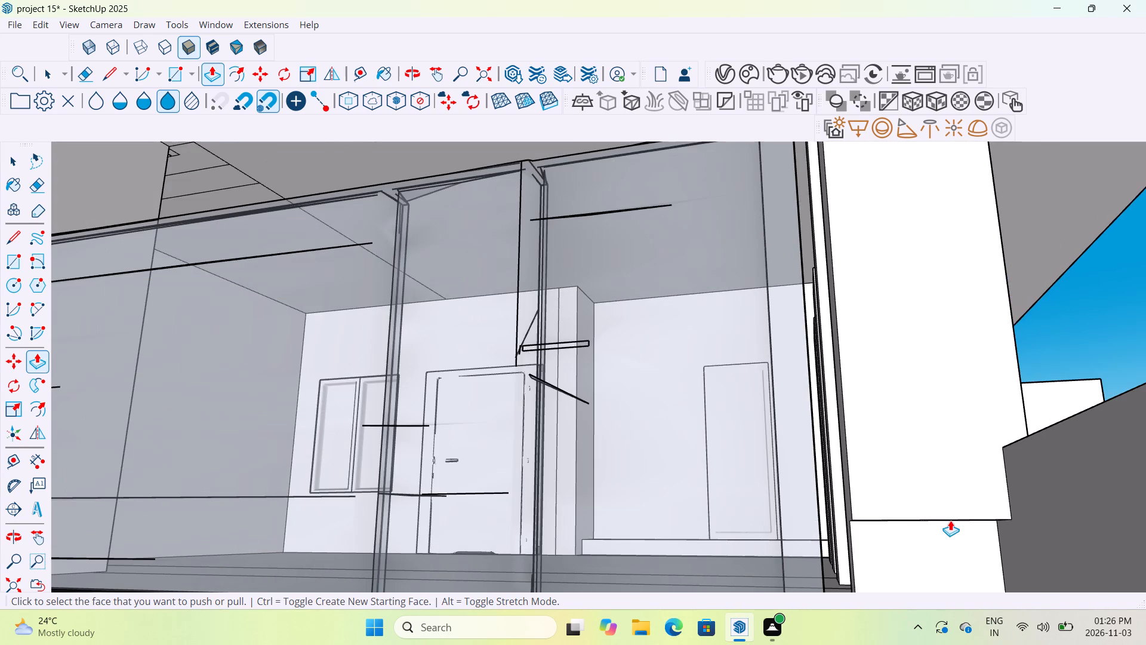
Push/Pull the front face of the planter-side pillar's lower part forward, beyond its base.
left_click_drag(950, 520, 1002, 564)
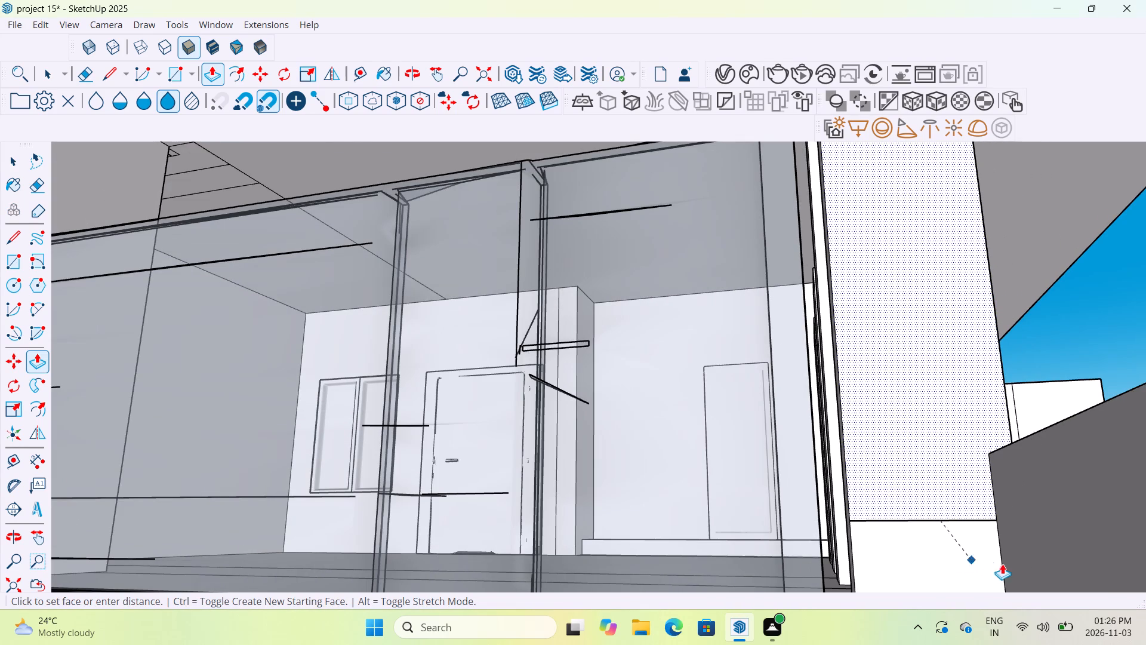
left_click_drag(1002, 564, 1011, 563)
key("Escape")
Push/Pull the underside of the pillar's projecting lower front down to the ground.
middle_click_drag(1036, 471, 1032, 560)
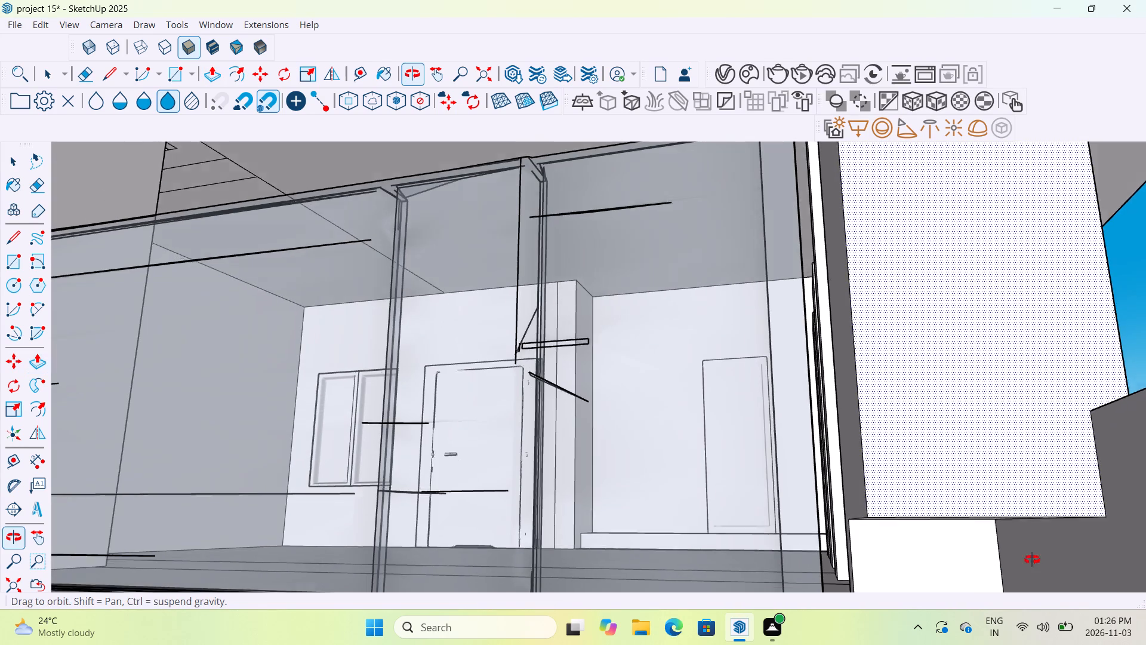
middle_click_drag(1032, 560, 1031, 563)
scroll(1031, 563, "down", 6)
middle_click_drag(935, 558, 931, 507)
scroll(931, 507, "down", 13)
scroll(947, 529, "up", 10)
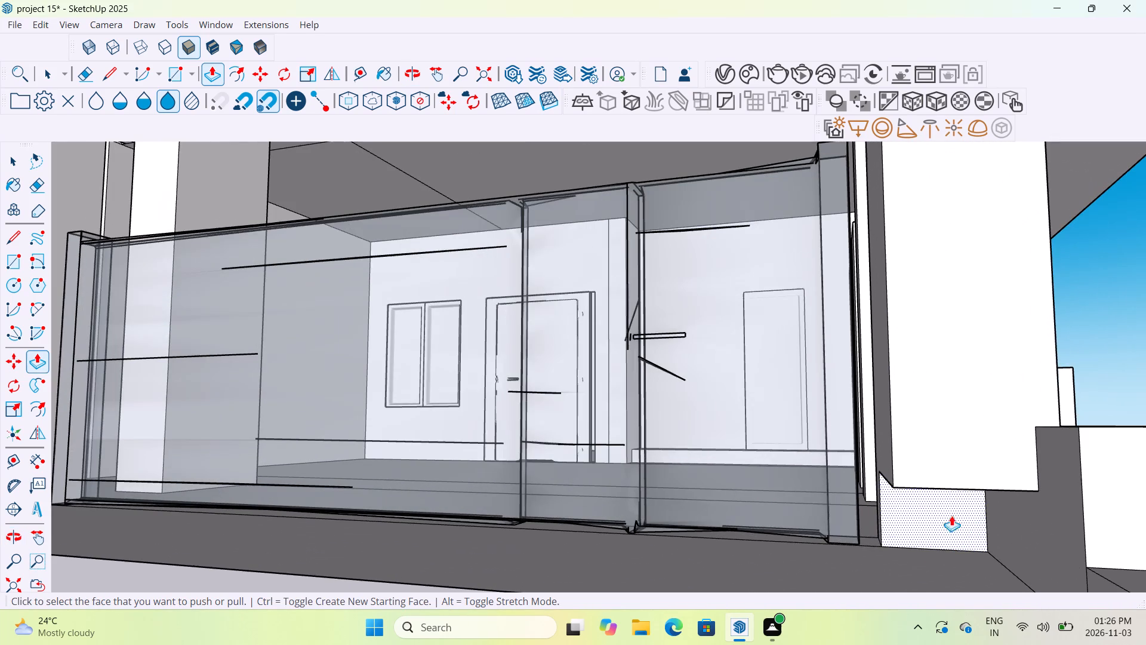
middle_click_drag(963, 499, 970, 437)
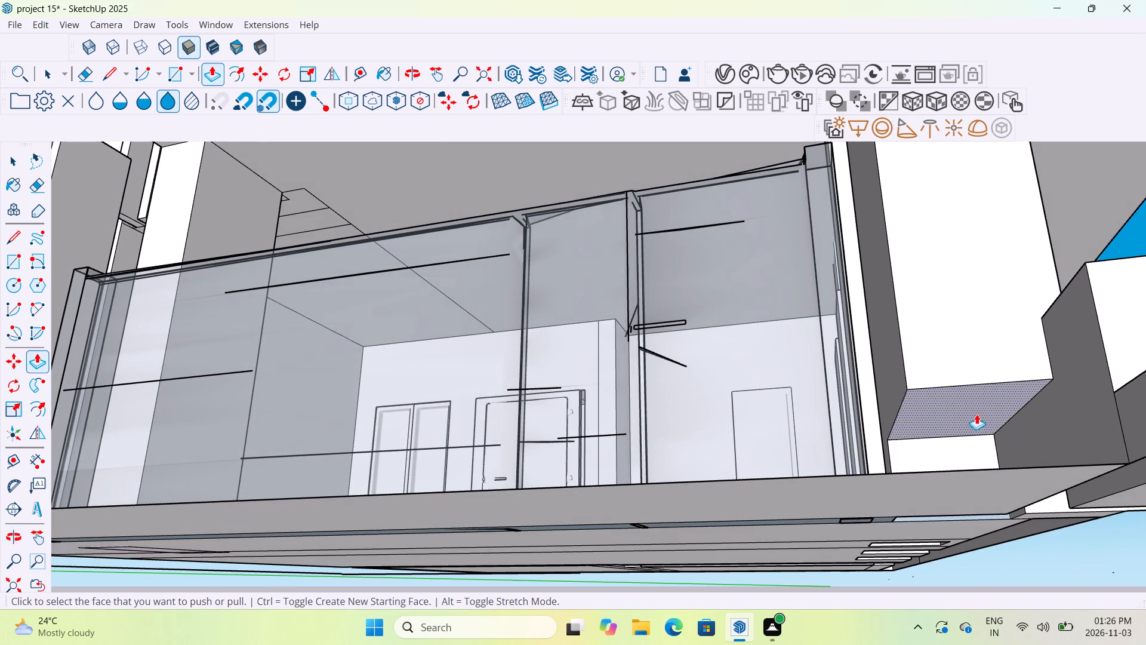
left_click_drag(975, 410, 995, 492)
Push/Pull the planter-side pillar's lower front face to adjust how far it projects at the base.
middle_click_drag(1055, 469, 1058, 502)
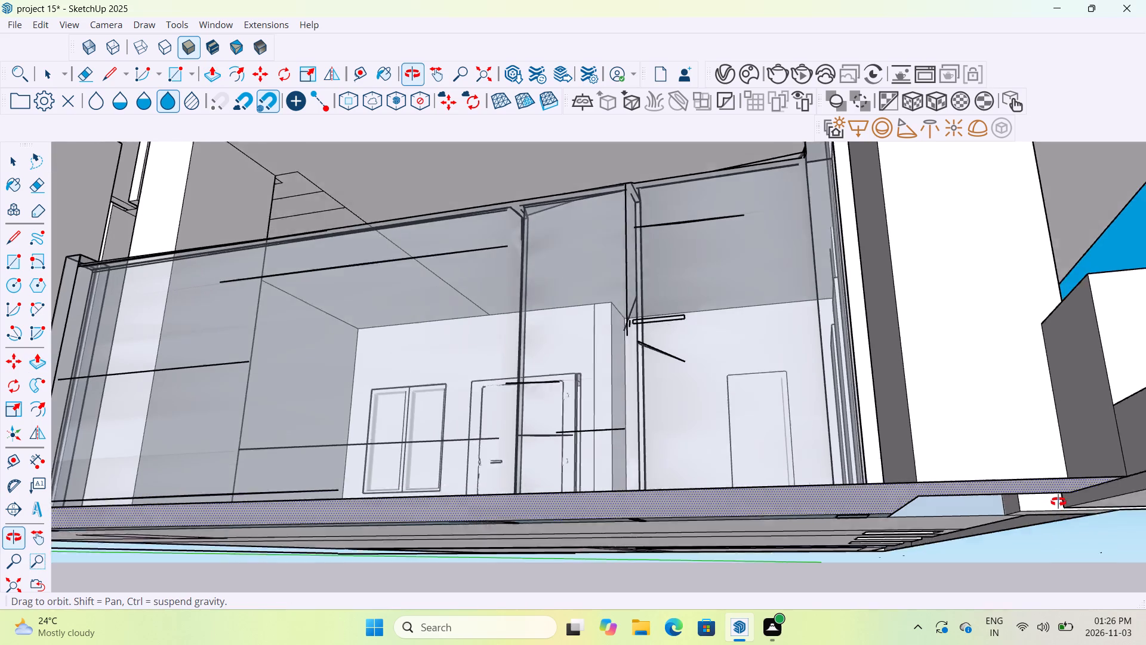
middle_click_drag(1058, 502, 1049, 589)
middle_click_drag(1036, 517, 1037, 555)
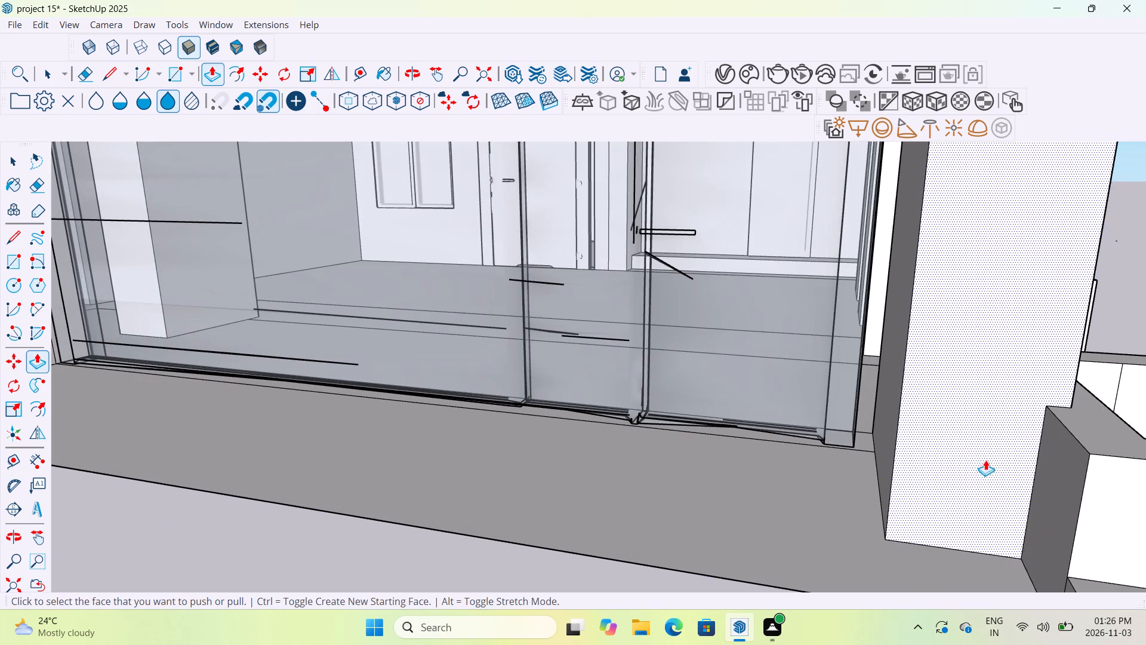
left_click_drag(984, 455, 977, 425)
scroll(977, 425, "down", 6)
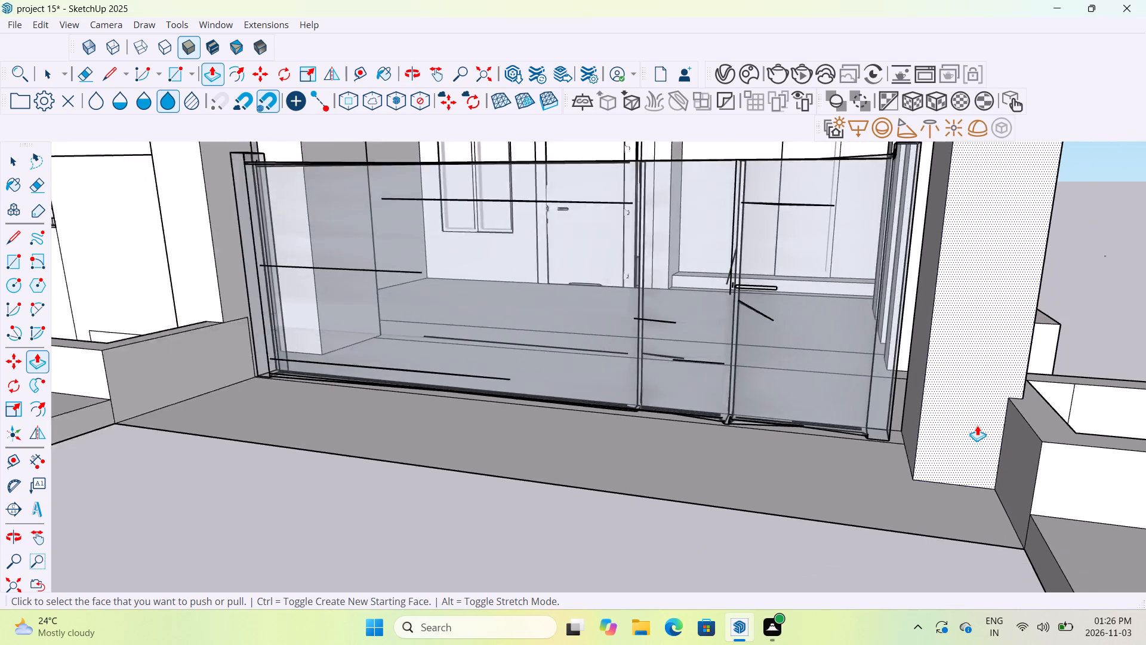
scroll(977, 425, "down", 20)
scroll(977, 425, "down", 1)
Push/Pull the gate-side face of the small projecting block on the planter-side pillar's upper front toward the gate.
middle_click_drag(1083, 425, 1033, 471)
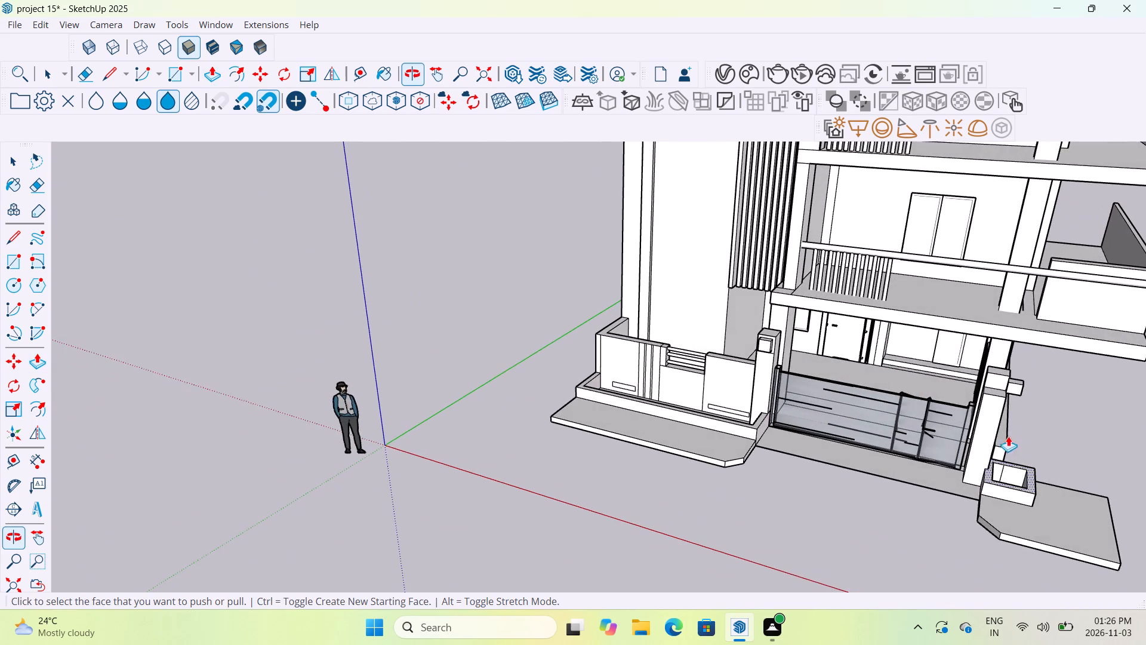
scroll(1009, 383, "up", 11)
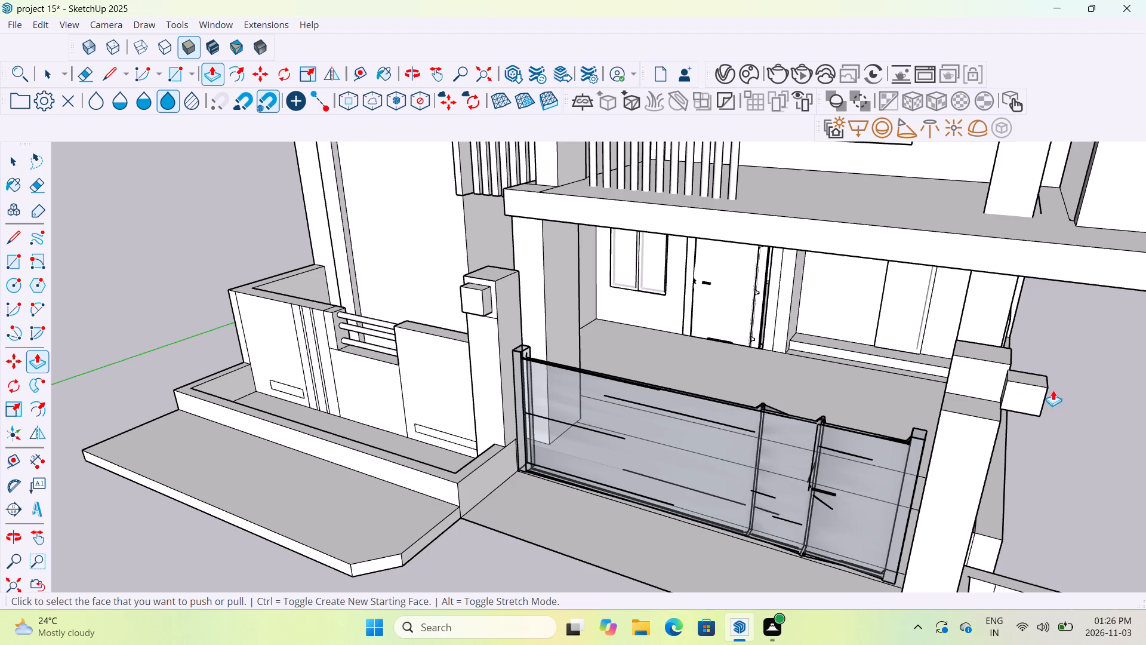
middle_click_drag(1052, 394, 1050, 439)
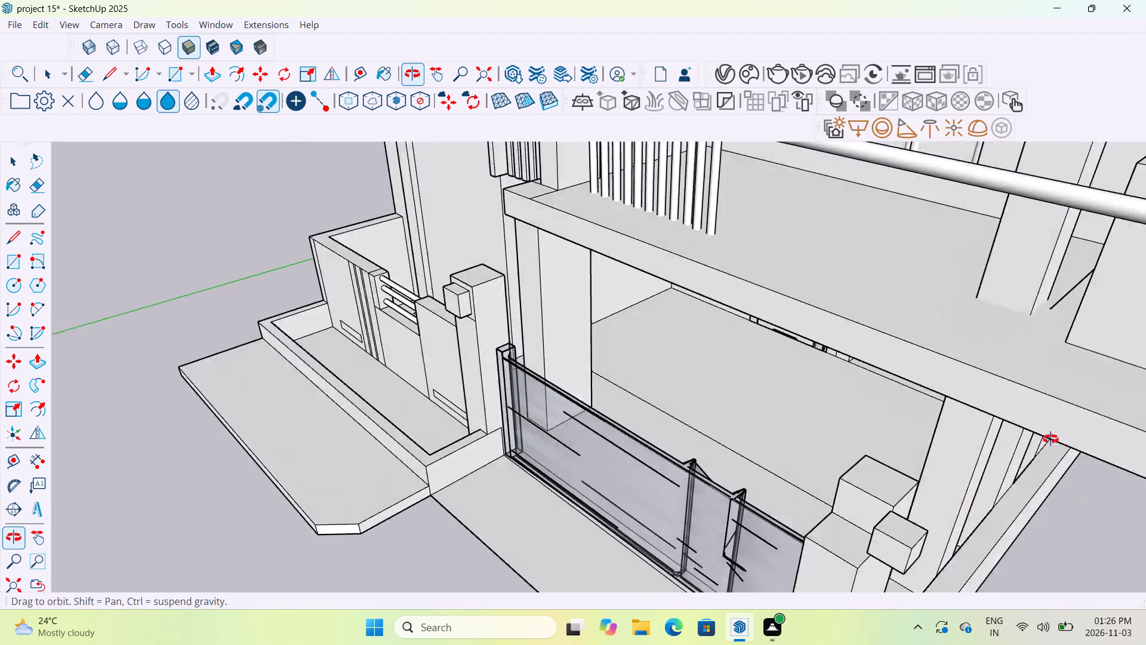
middle_click_drag(1050, 439, 1143, 427)
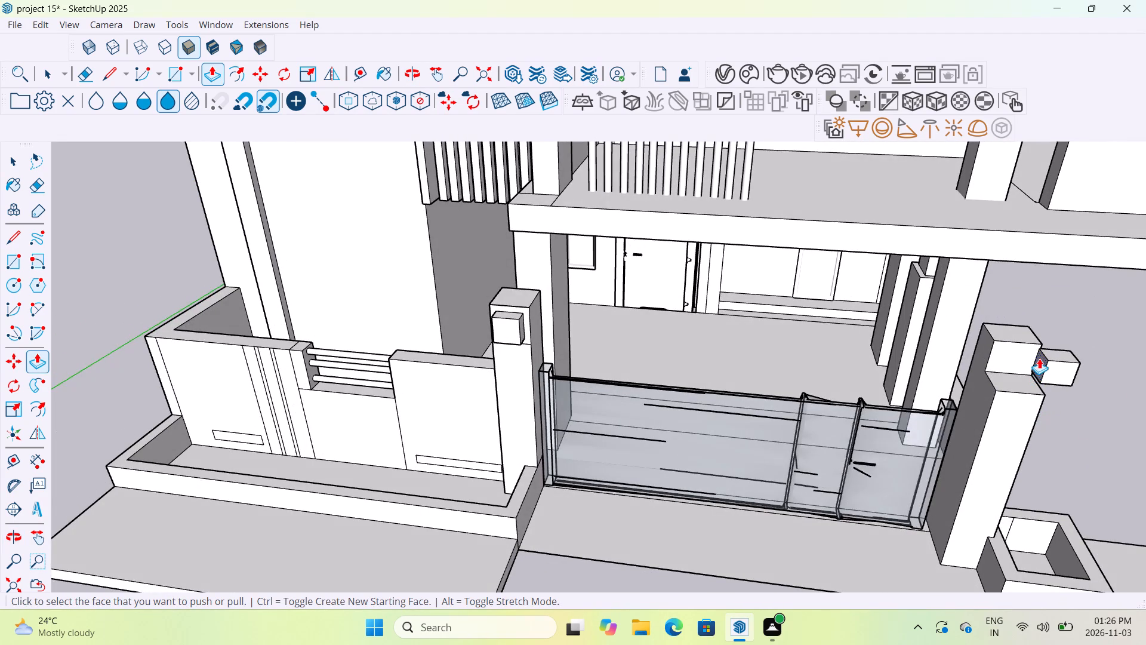
scroll(1039, 358, "up", 16)
left_click_drag(1042, 364, 939, 370)
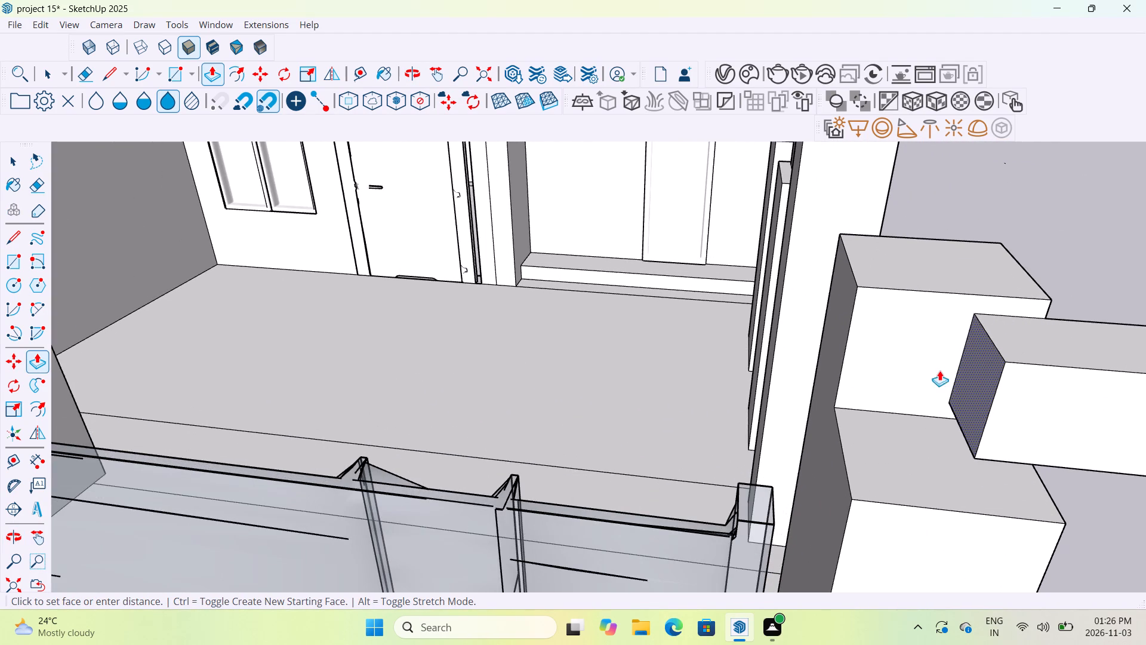
left_click_drag(939, 370, 879, 399)
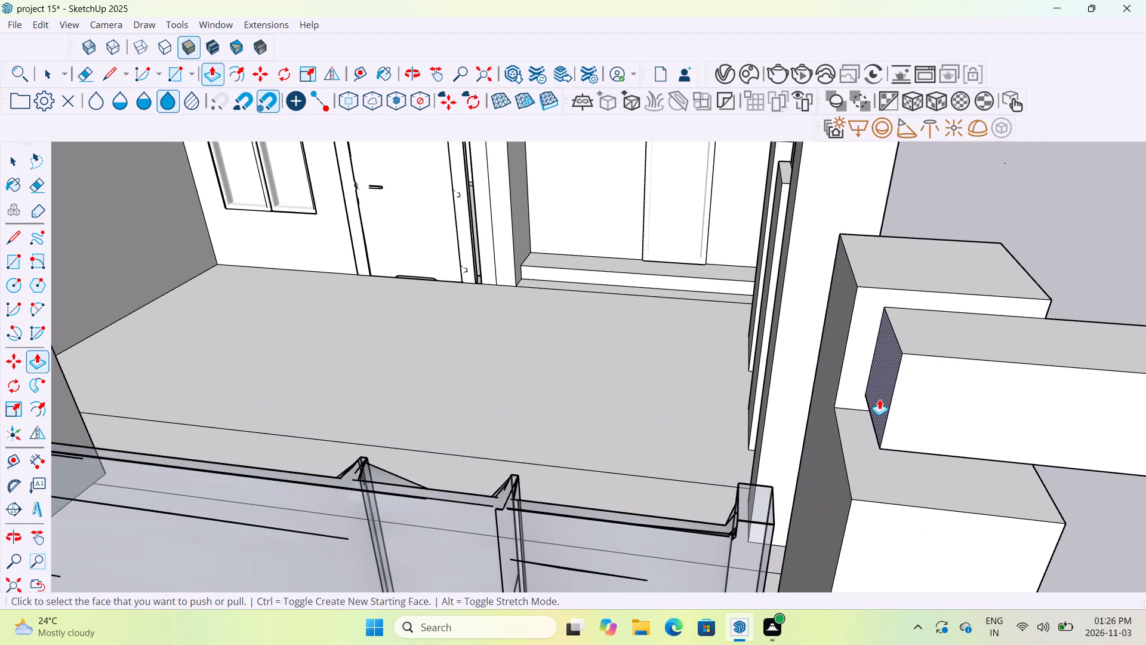
Push/Pull the block's outer side face inward, shortening it to a cube within the planter-side pillar's width.
scroll(887, 440, "down", 13)
middle_click_drag(1056, 443, 862, 419)
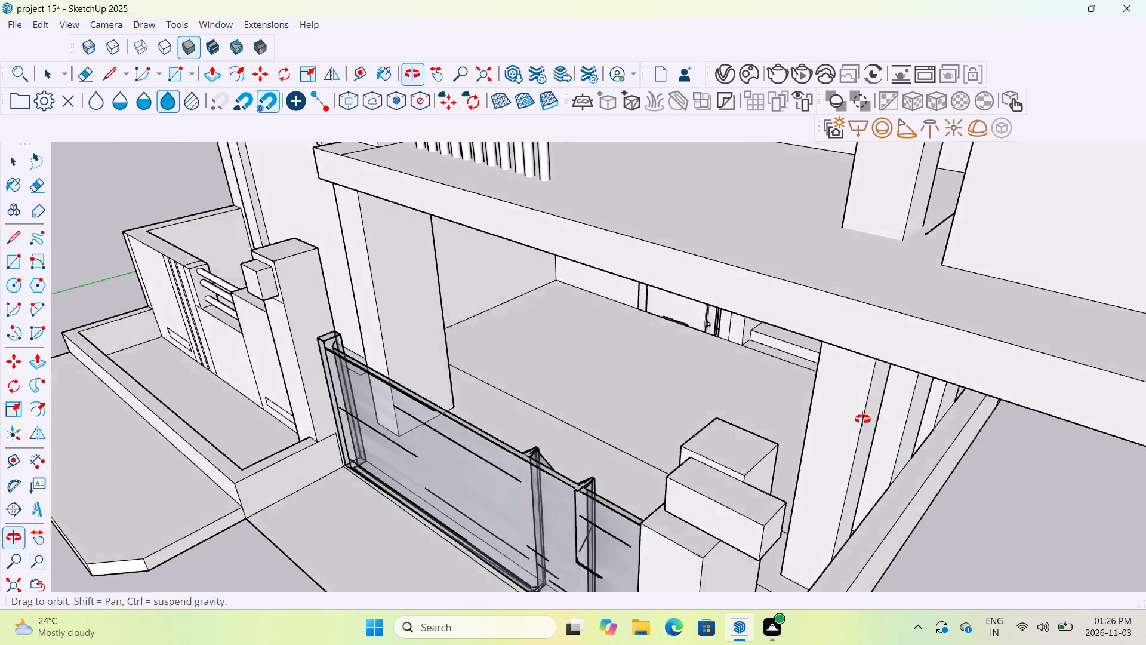
middle_click_drag(862, 419, 858, 416)
left_click_drag(673, 474, 632, 439)
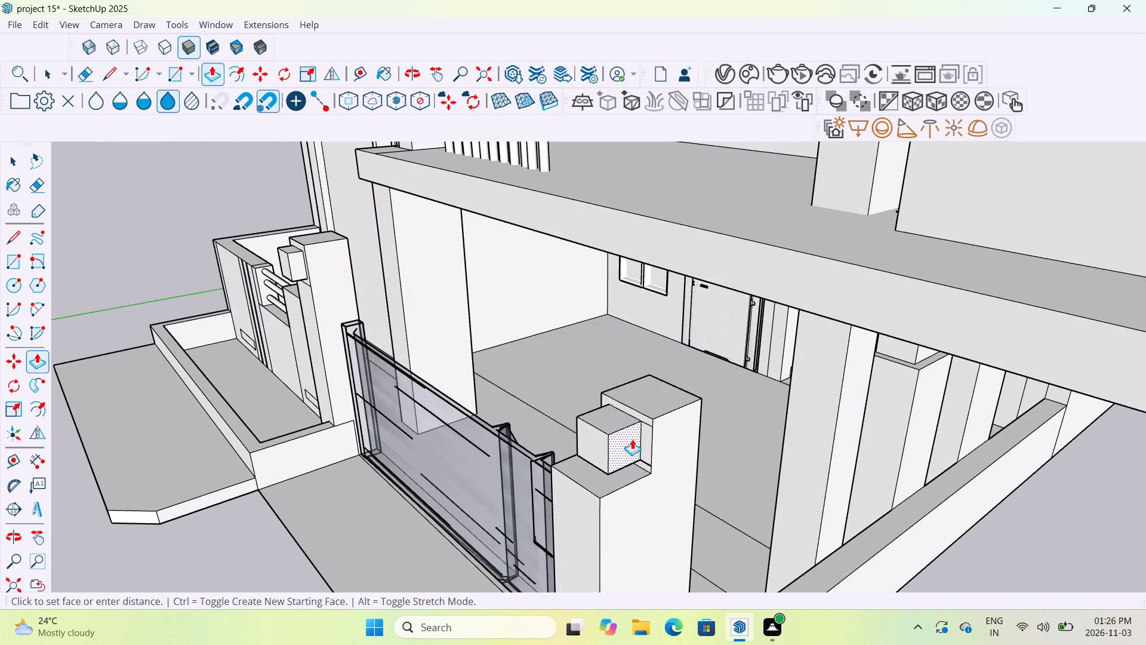
left_click_drag(632, 439, 636, 442)
Scale the glass gate along its width until its end meets the planter-side pillar.
middle_click_drag(646, 474, 735, 462)
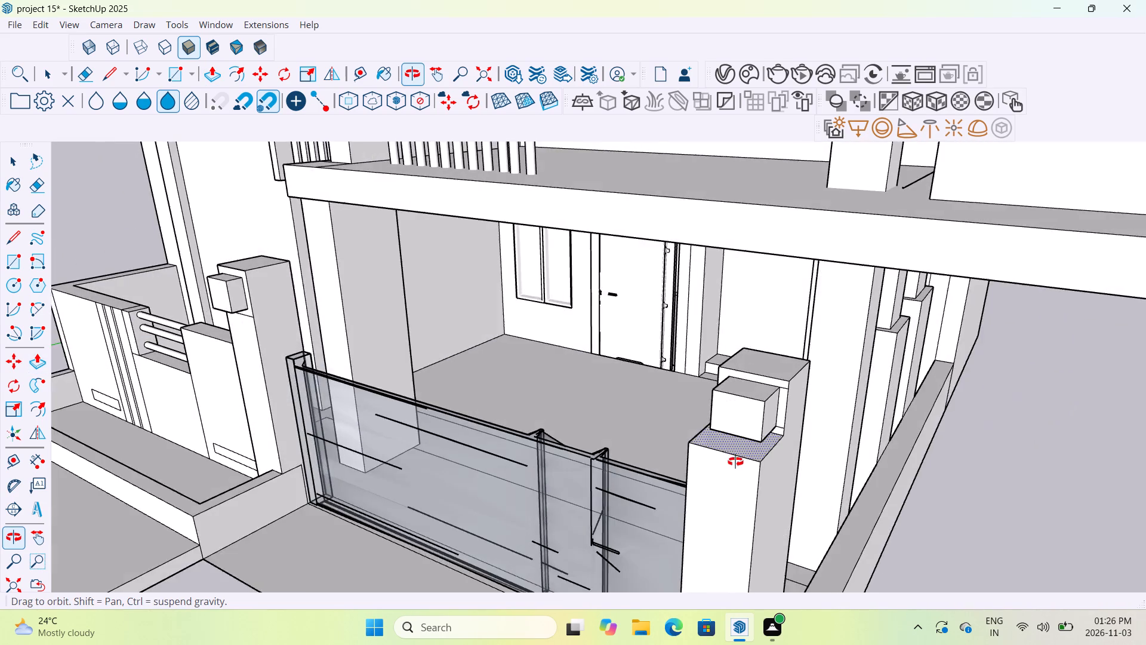
middle_click_drag(735, 462, 797, 457)
scroll(797, 457, "down", 6)
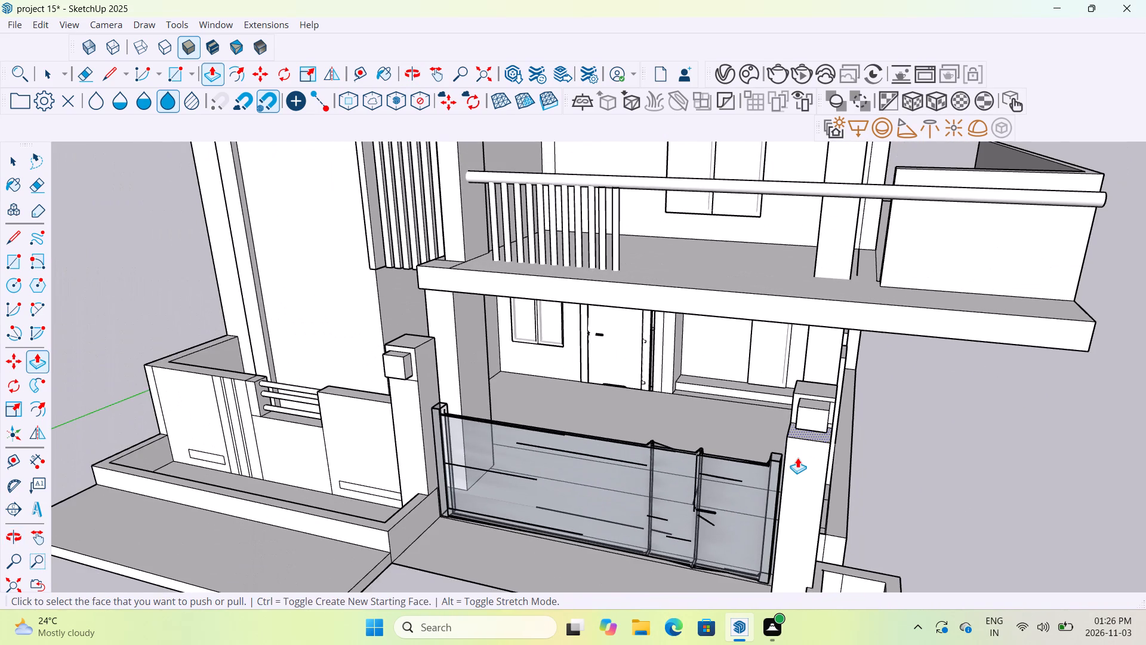
middle_click_drag(802, 454, 834, 406)
scroll(834, 406, "down", 5)
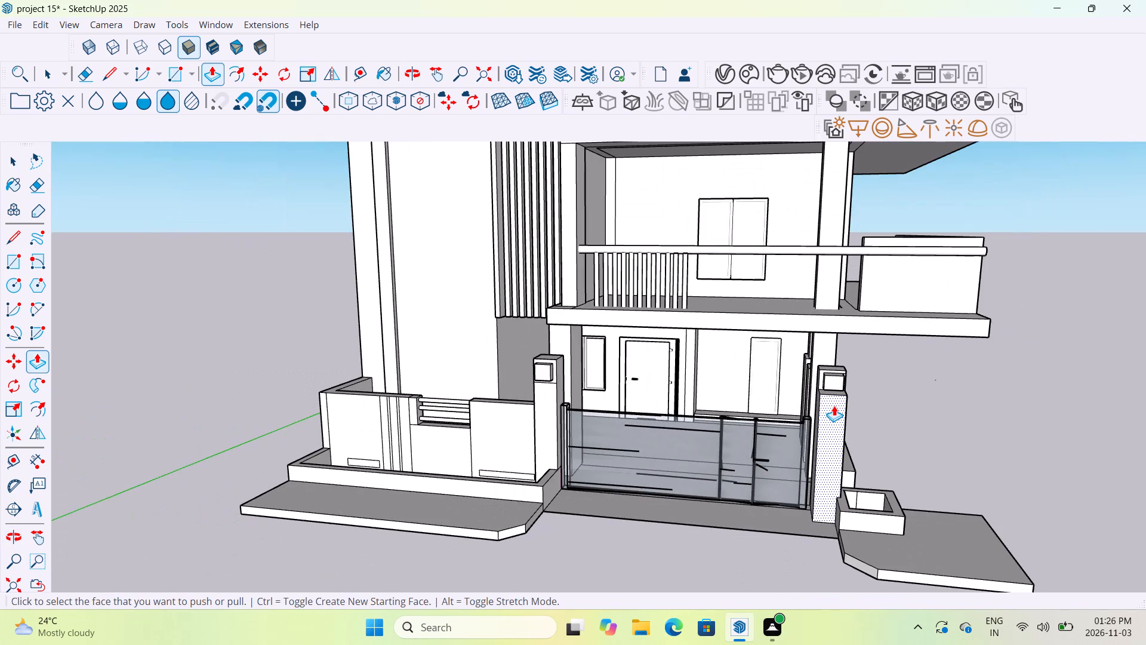
scroll(809, 460, "up", 13)
key("Escape")
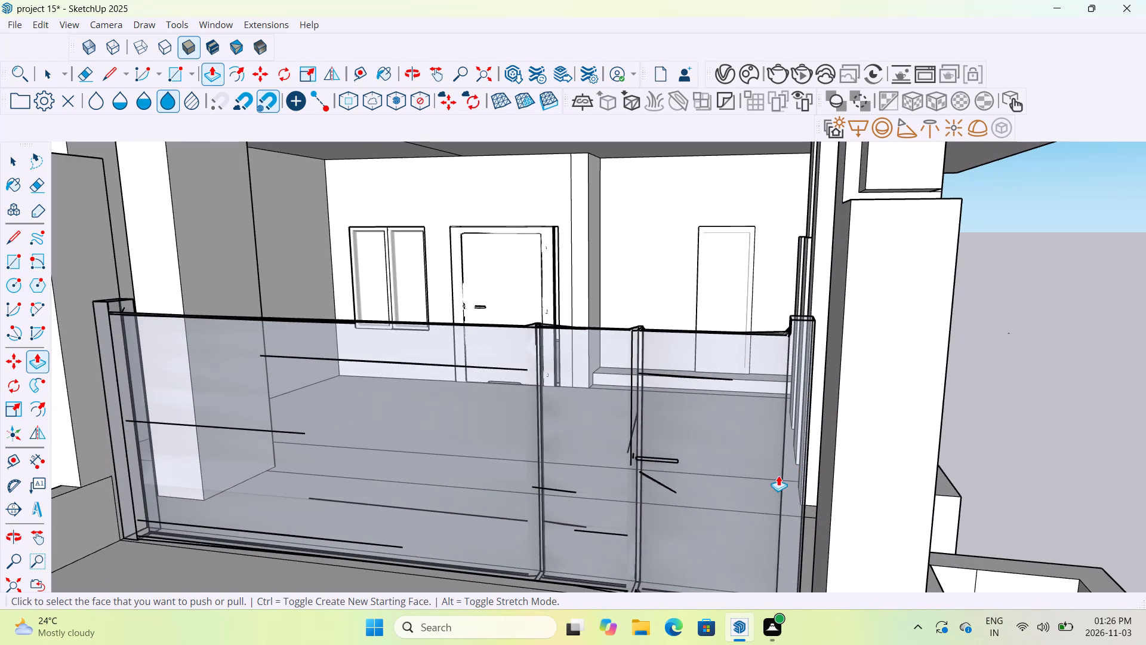
left_click(42, 73)
left_click(583, 392)
key("s")
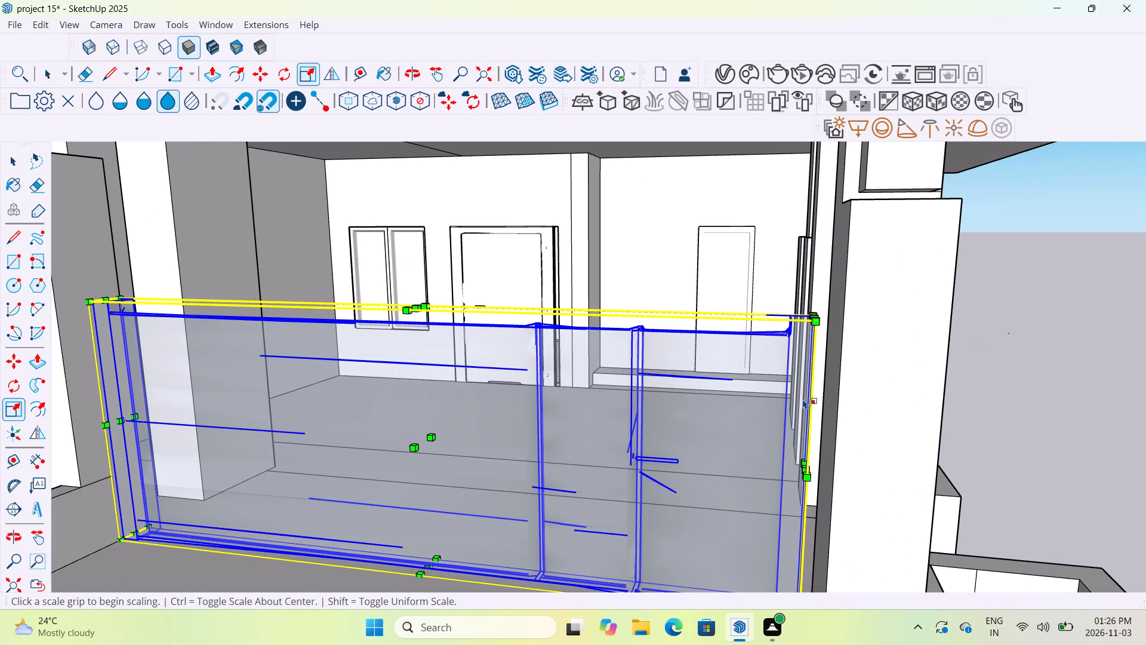
left_click_drag(808, 467, 827, 465)
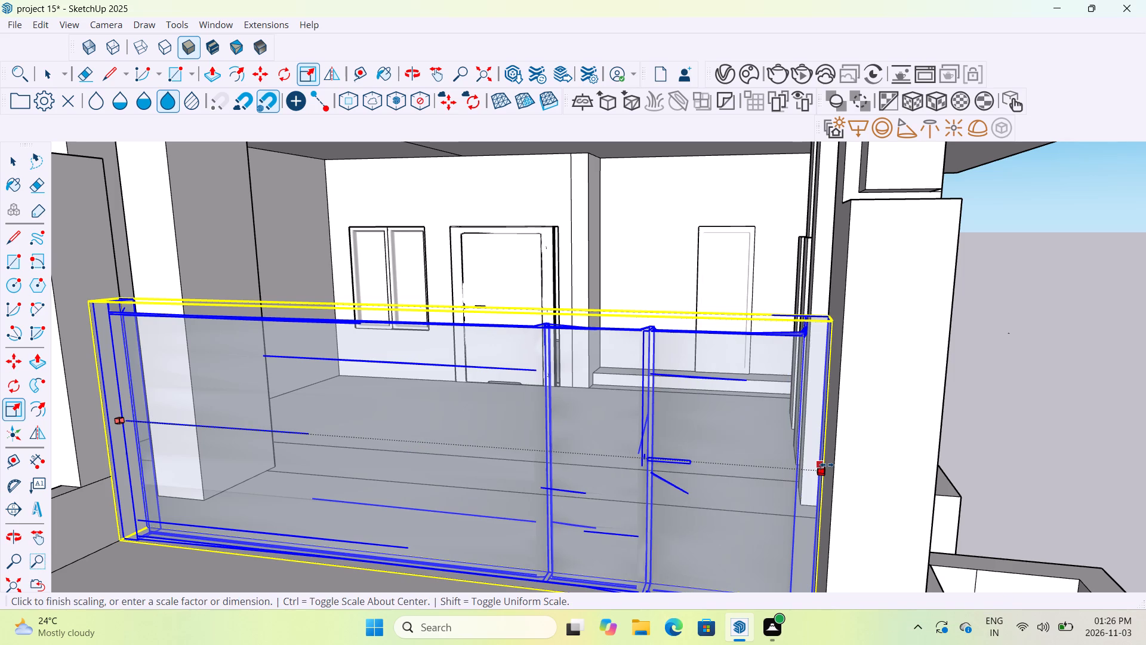
left_click_drag(827, 465, 845, 467)
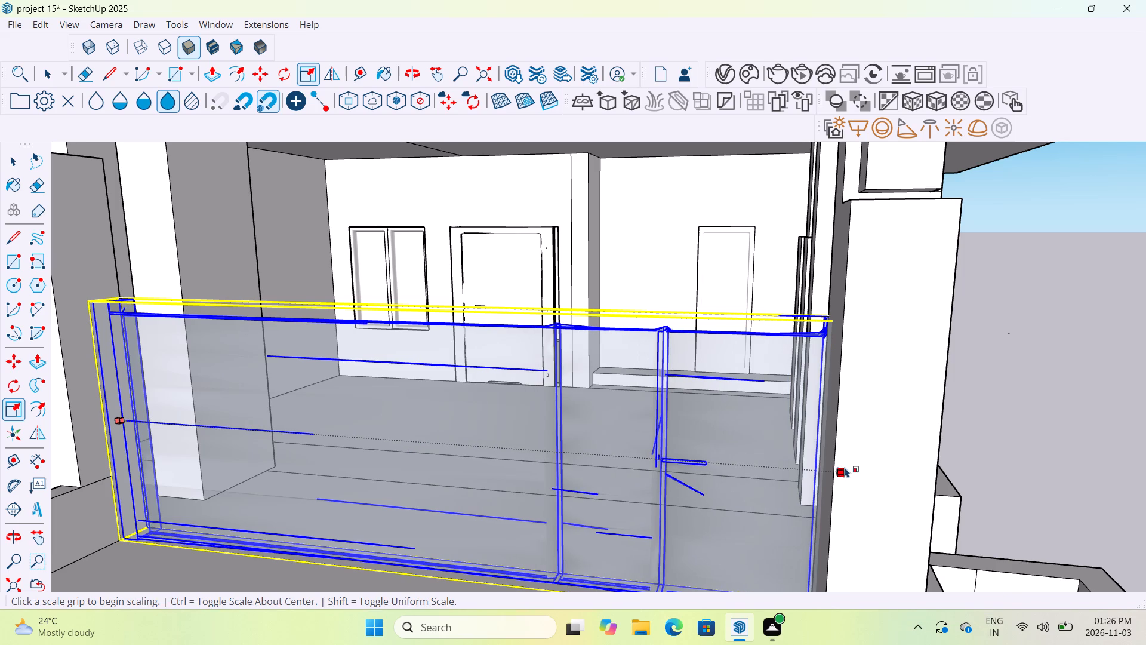
Draw horizontal lines across the inner side and front faces of the front porch column, near the height of the neighbouring columns' wider bases.
scroll(928, 379, "down", 12)
middle_click_drag(928, 379, 939, 432)
scroll(939, 432, "down", 4)
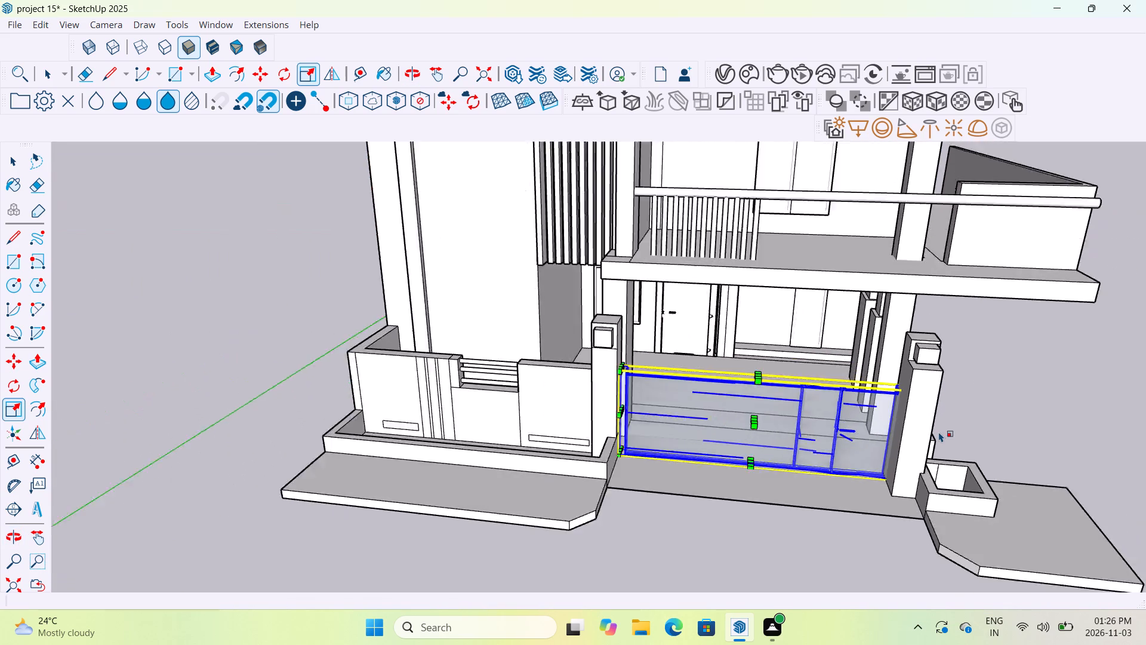
scroll(939, 432, "down", 3)
middle_click_drag(882, 480, 887, 452)
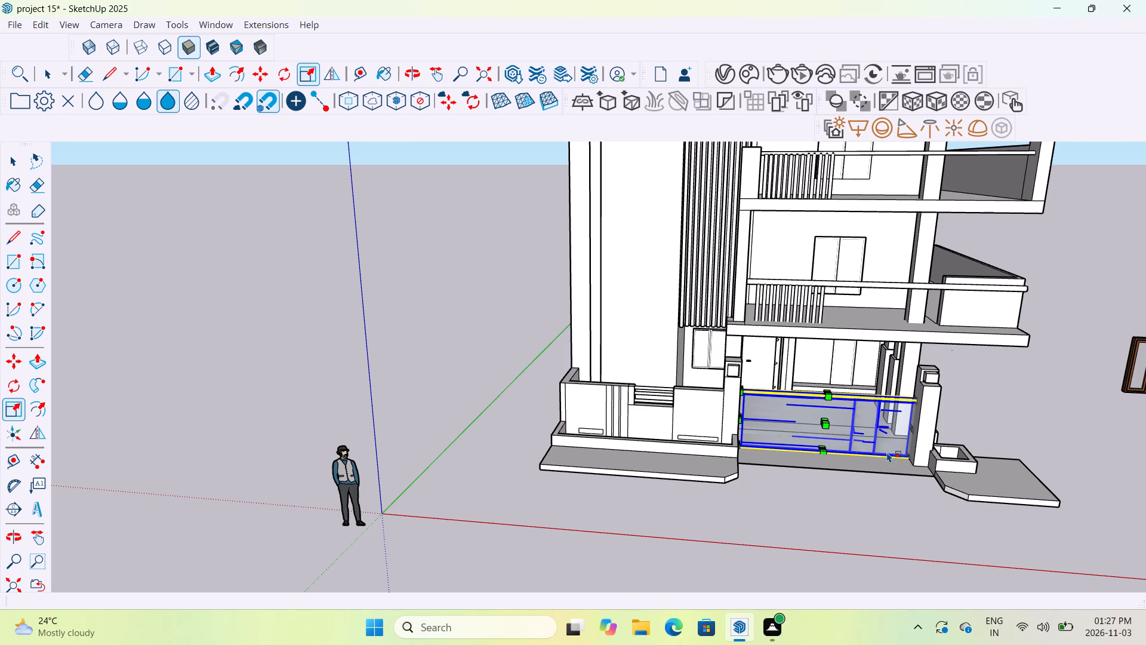
scroll(887, 452, "up", 4)
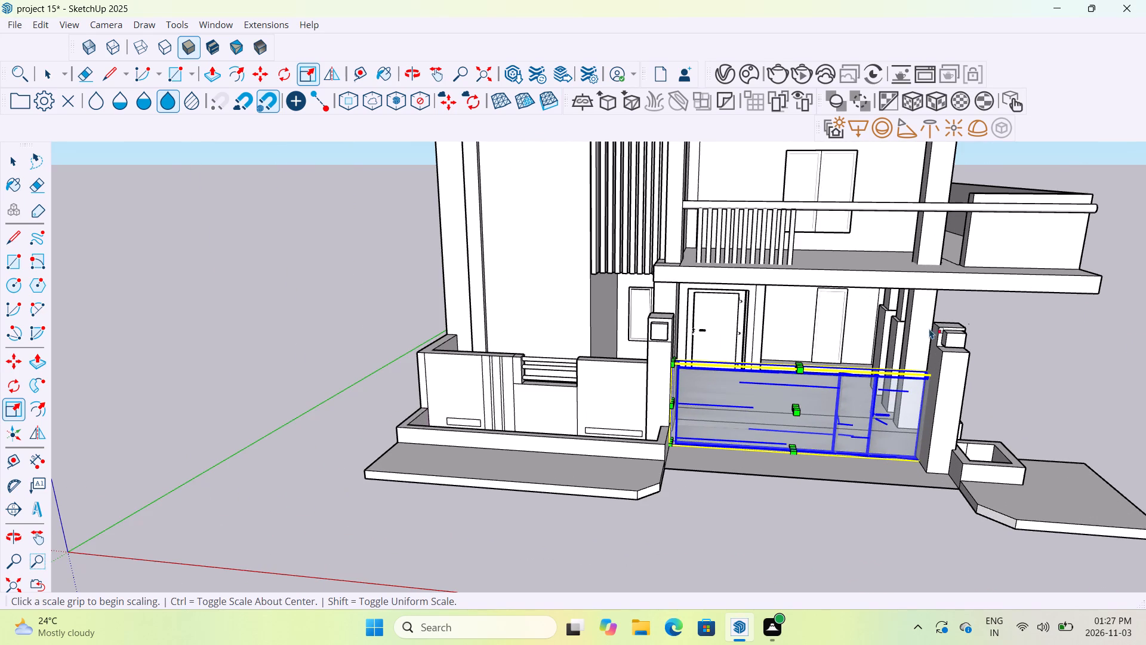
scroll(917, 324, "up", 20)
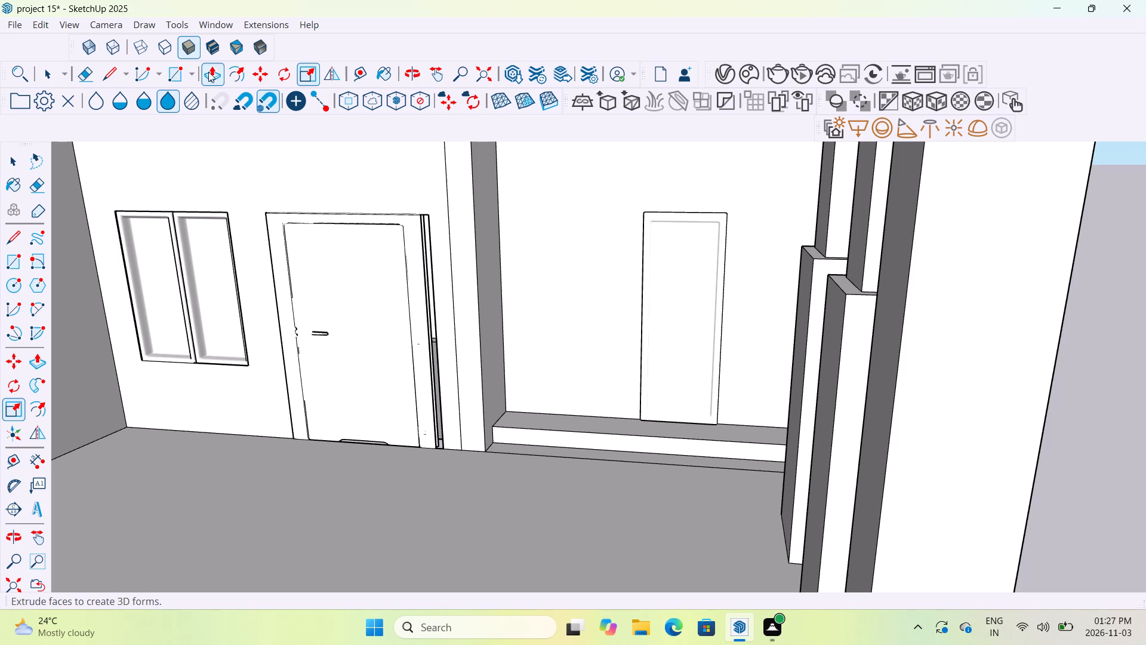
left_click(109, 73)
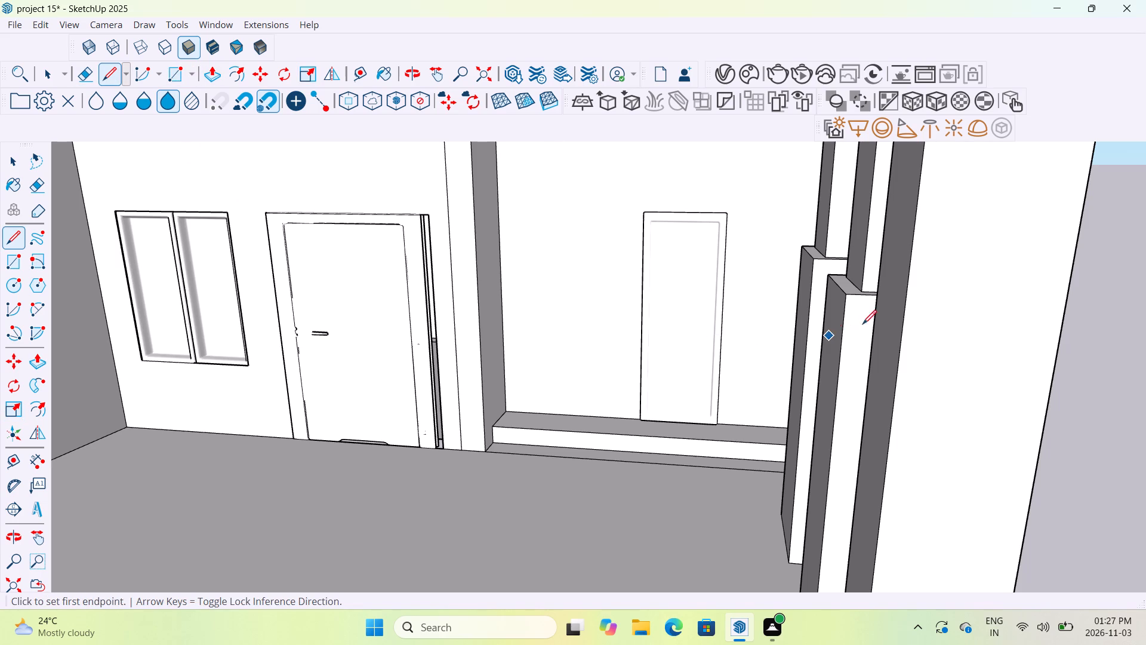
scroll(875, 324, "up", 5)
scroll(875, 324, "down", 5)
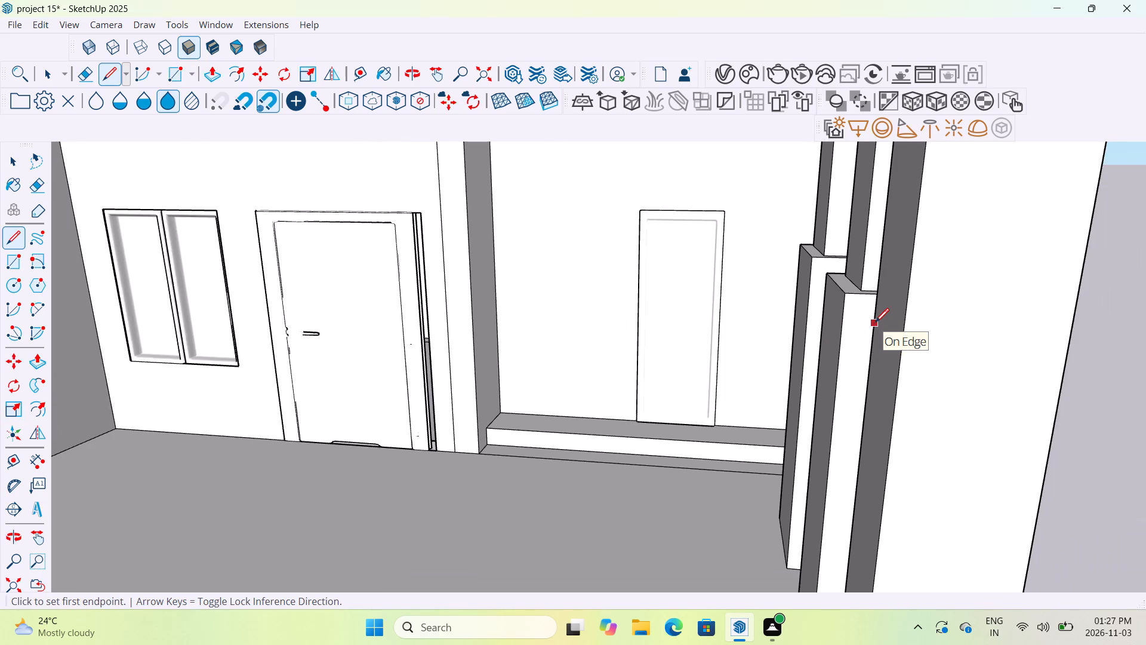
scroll(875, 324, "down", 12)
middle_click_drag(875, 323, 991, 320)
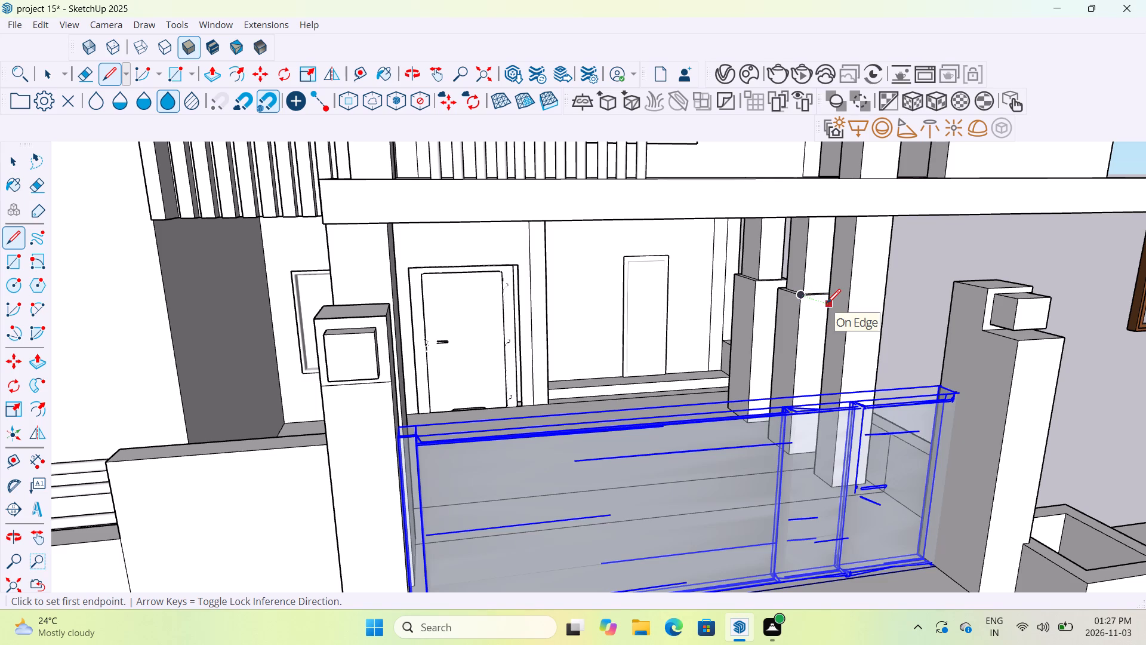
left_click(827, 305)
left_click(847, 314)
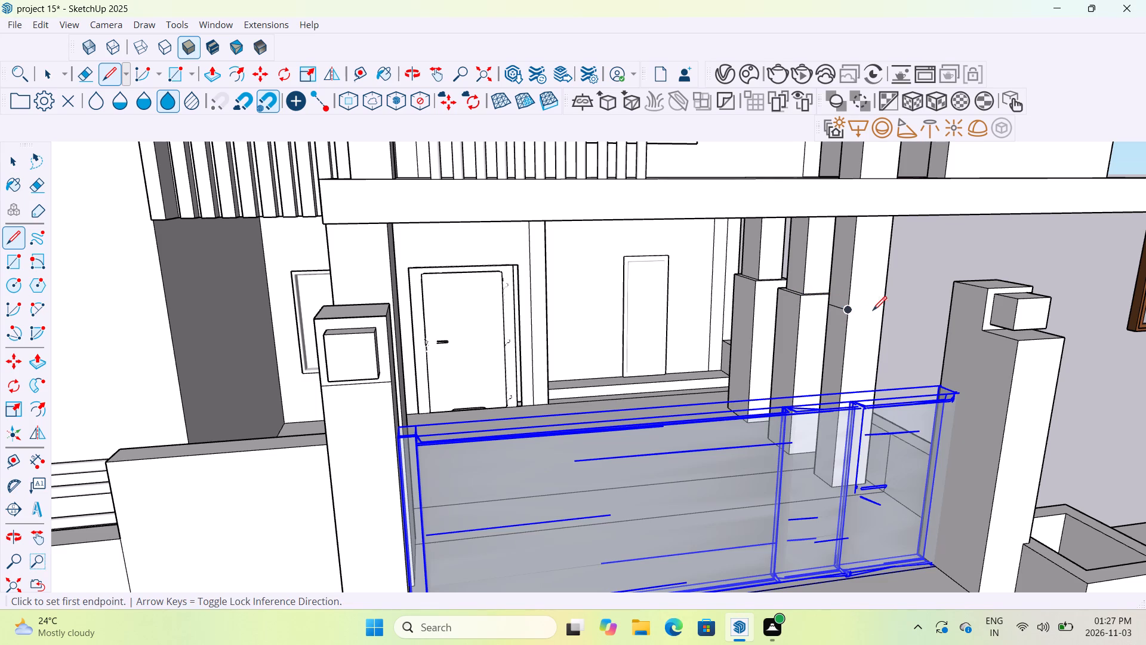
left_click(887, 309)
left_click(884, 310)
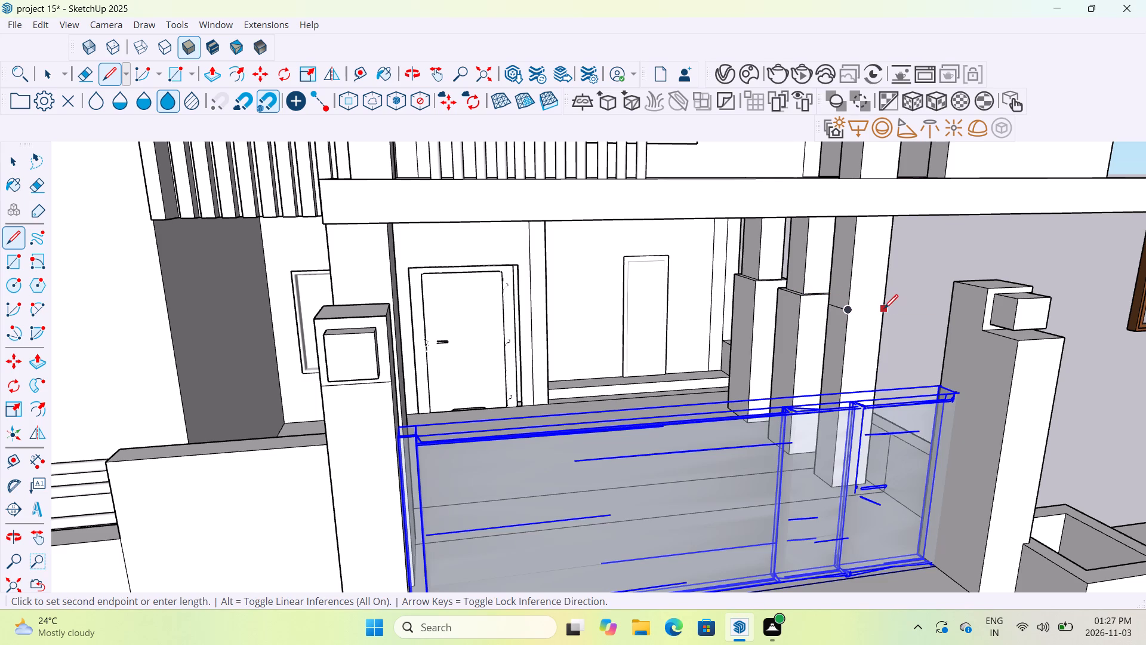
left_click(851, 312)
Continue the horizontal line across the front porch column's outer side and back faces to close the loop around it.
middle_click_drag(915, 303, 756, 339)
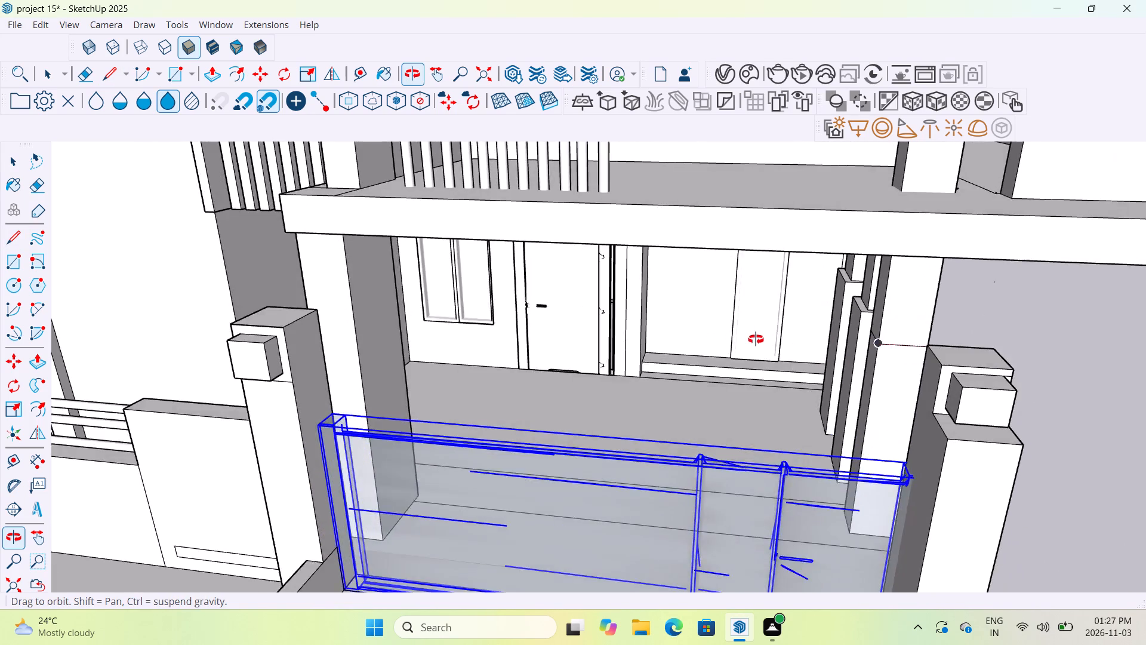
middle_click_drag(756, 339, 686, 346)
middle_click_drag(1006, 397, 785, 375)
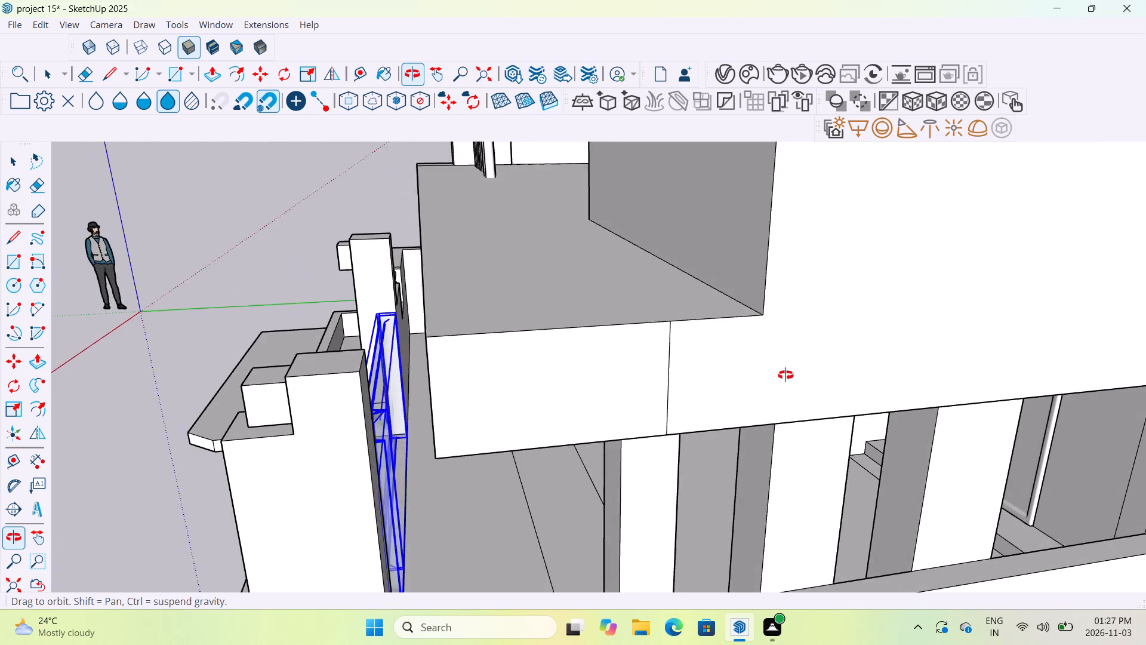
middle_click_drag(785, 375, 791, 352)
left_click(633, 385)
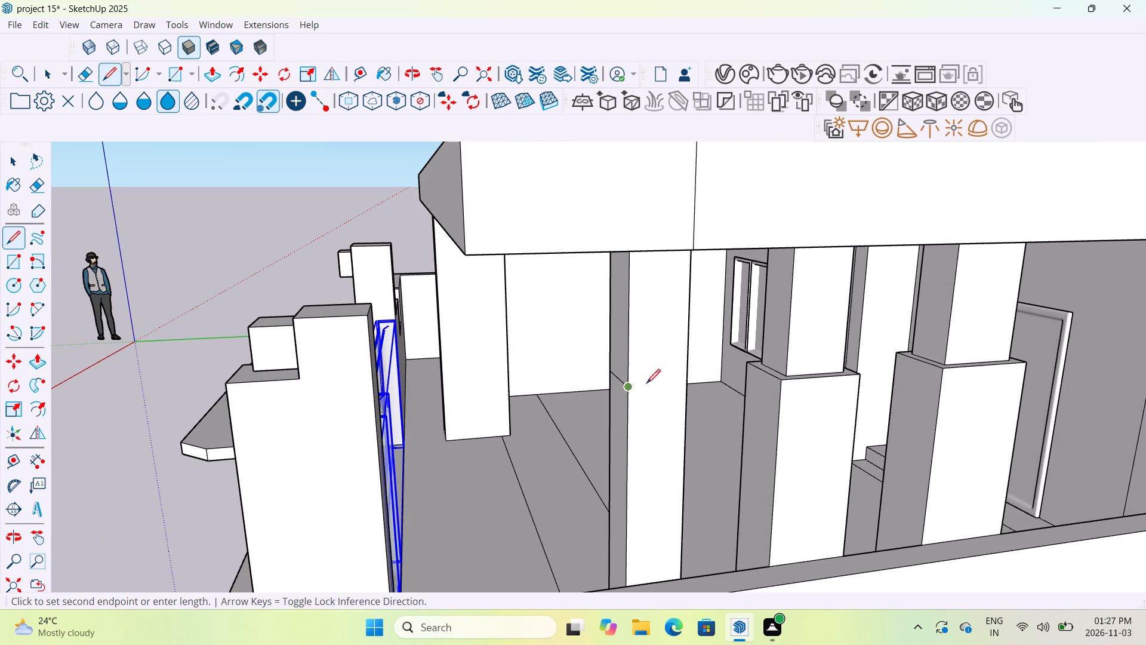
left_click(684, 385)
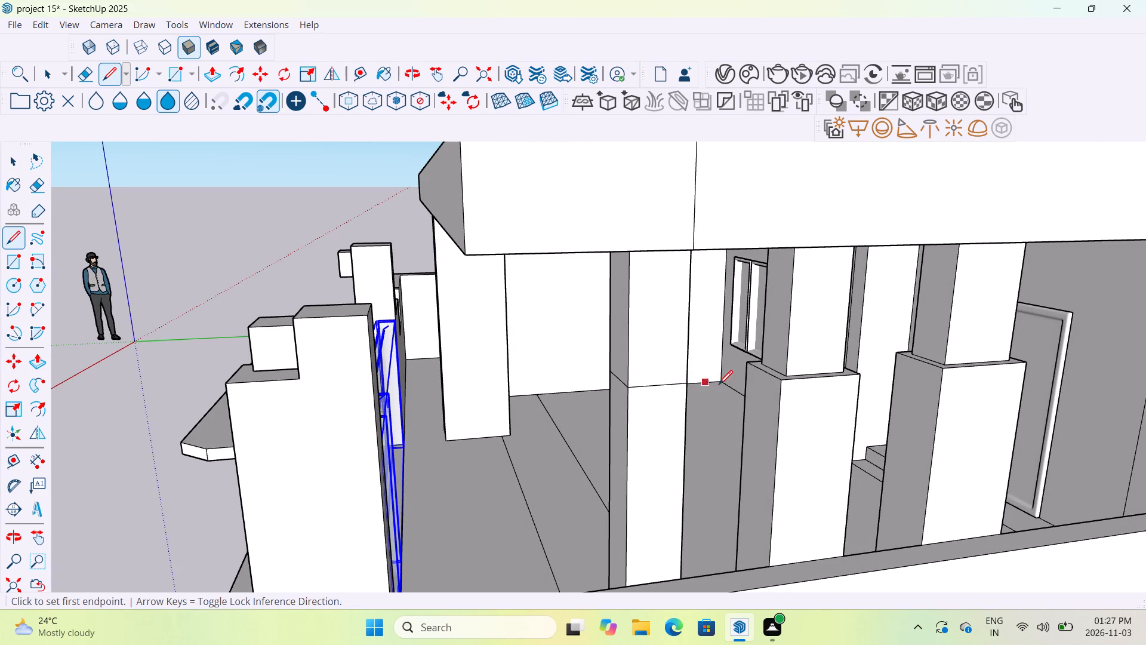
middle_click_drag(719, 386, 609, 388)
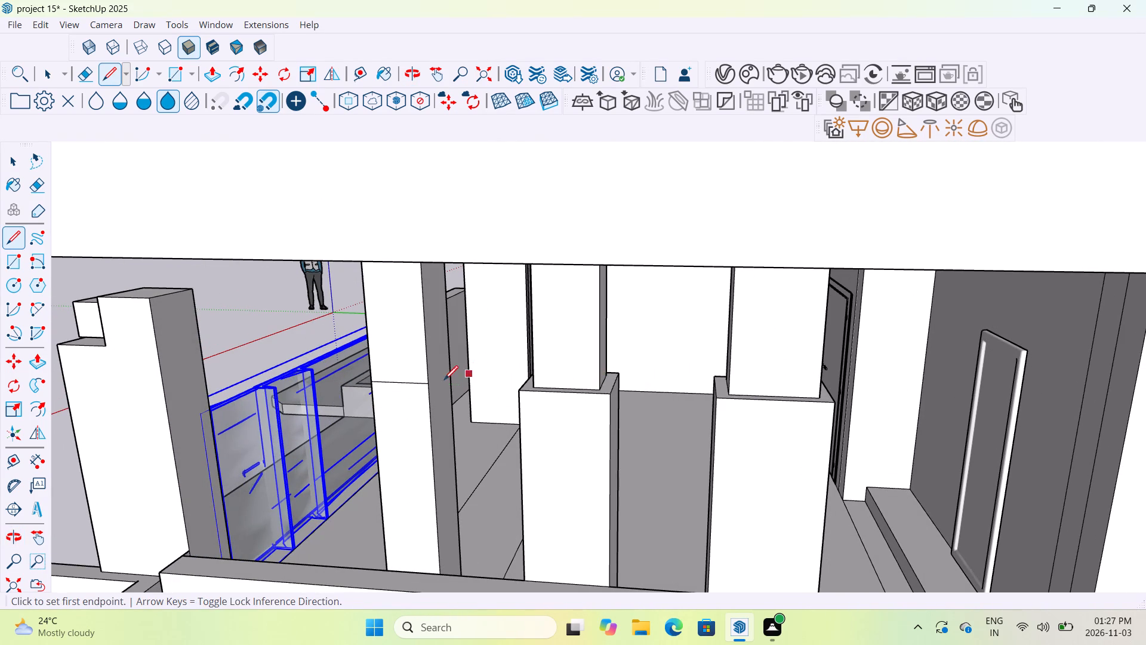
left_click(436, 385)
left_click(450, 370)
Draw lines across the tops of the front porch column's inner side and front faces where they meet the slab above.
middle_click_drag(347, 388, 757, 408)
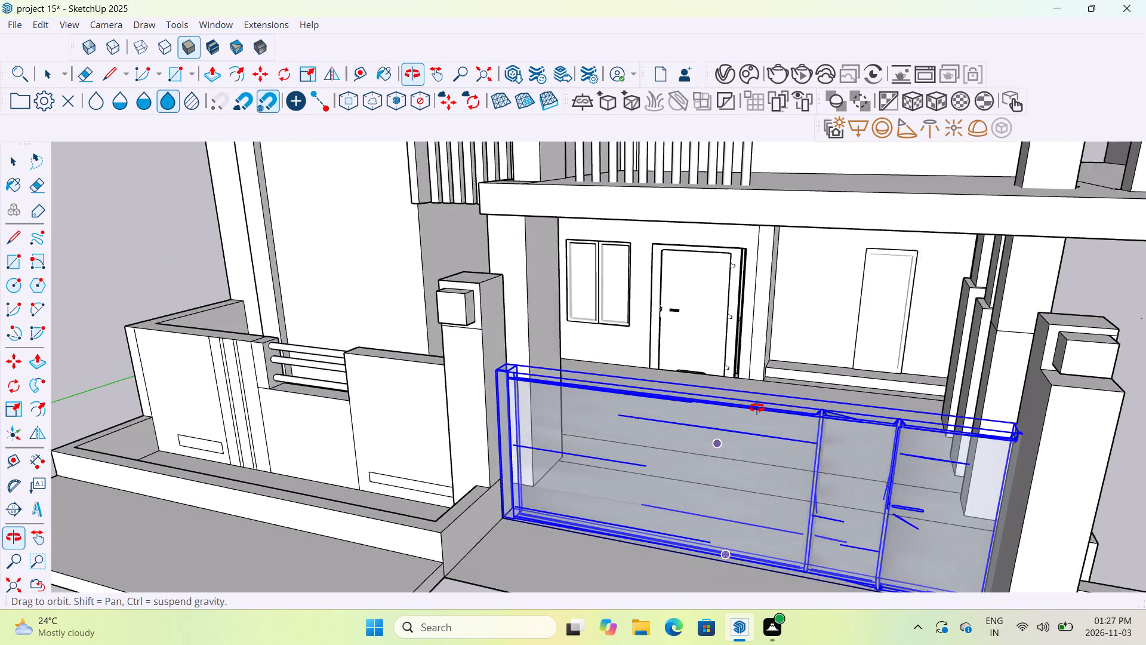
middle_click_drag(757, 408, 832, 407)
middle_click_drag(862, 334, 916, 385)
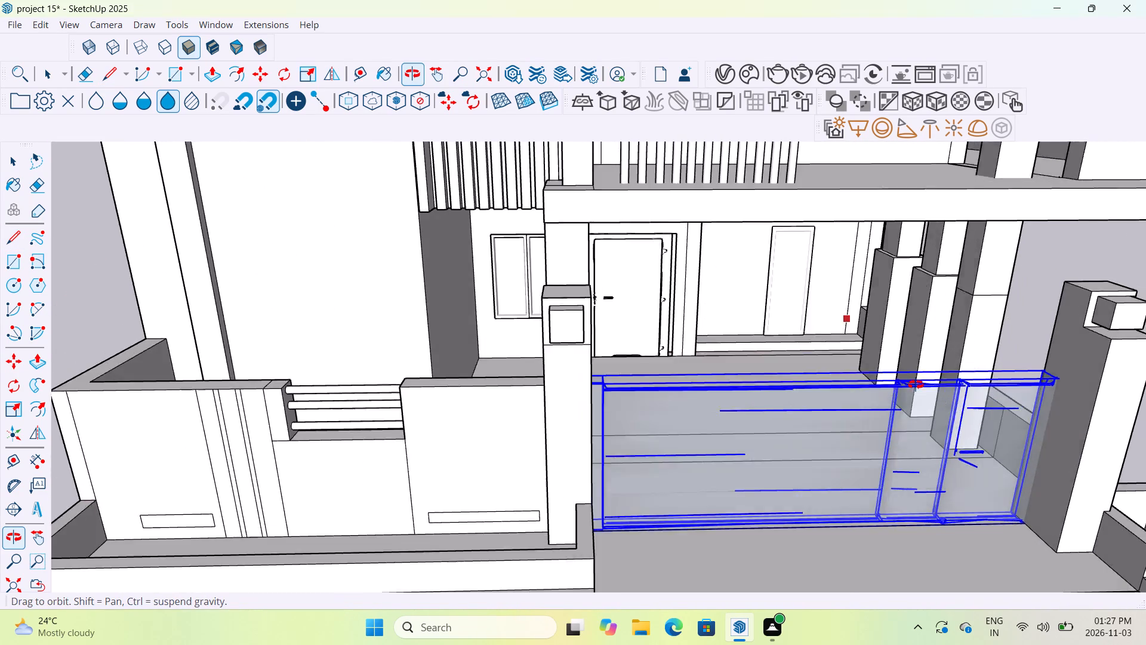
middle_click_drag(916, 385, 960, 404)
scroll(897, 252, "up", 12)
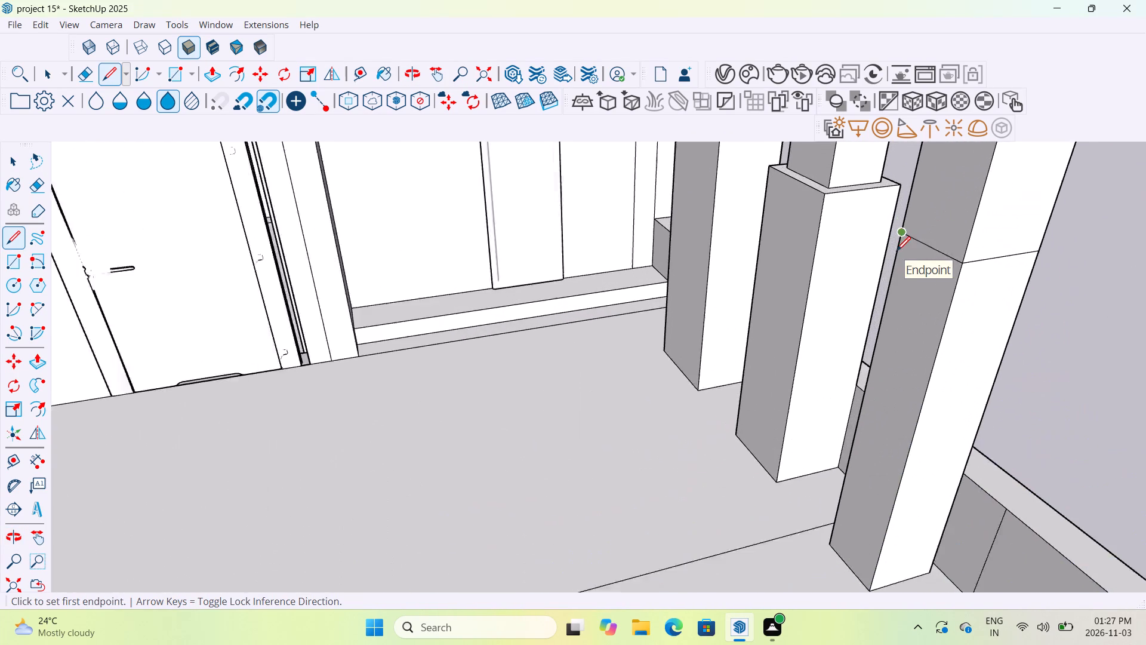
middle_click_drag(897, 253, 964, 242)
middle_click_drag(843, 277, 869, 255)
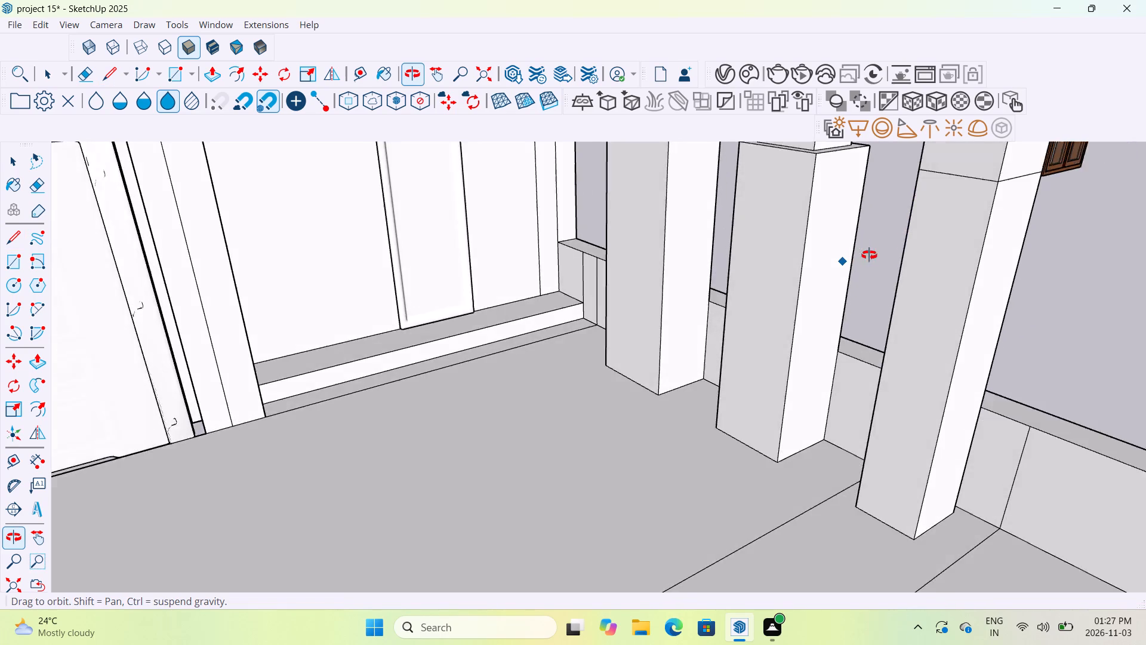
middle_click_drag(869, 255, 976, 258)
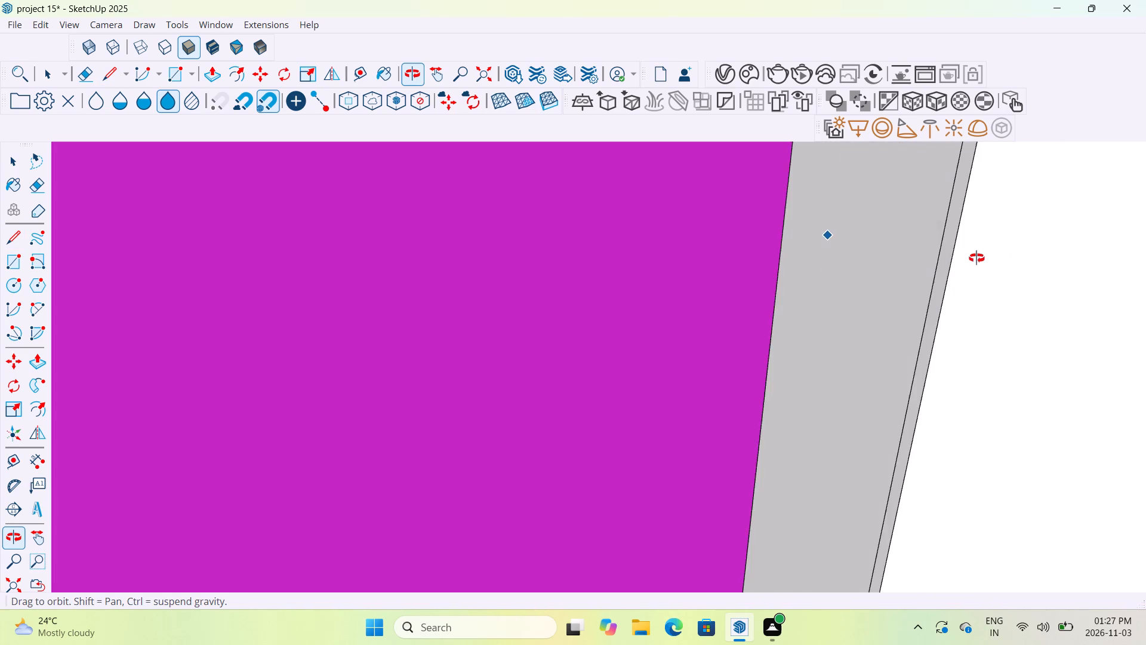
middle_click_drag(976, 258, 953, 264)
scroll(903, 205, "up", 4)
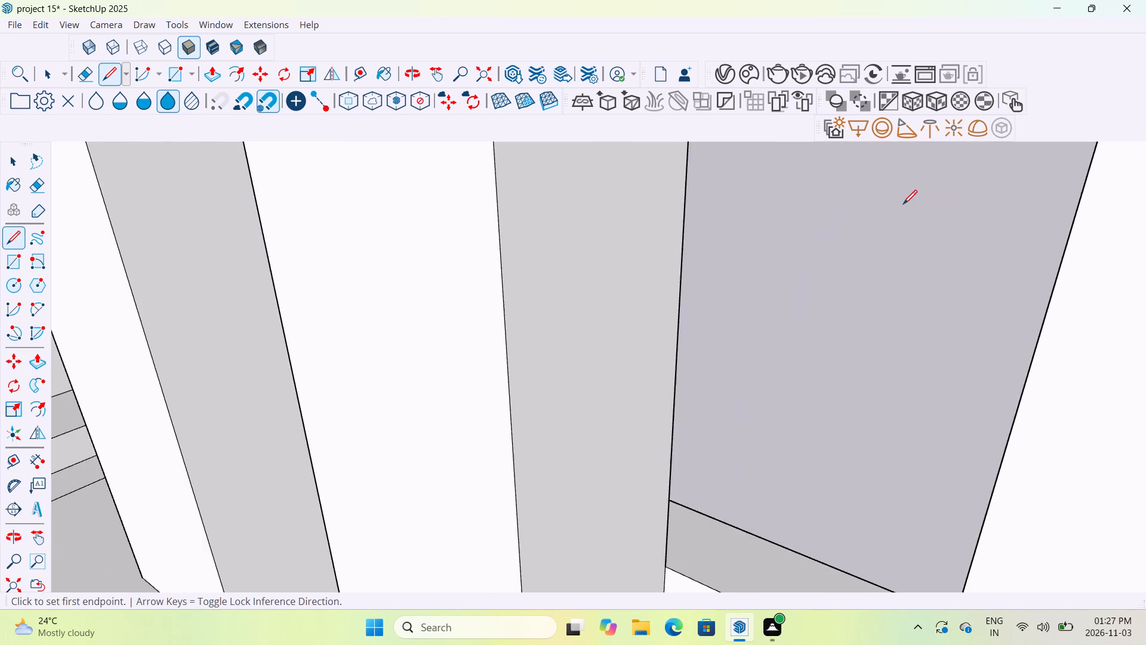
scroll(903, 205, "down", 10)
scroll(941, 297, "down", 11)
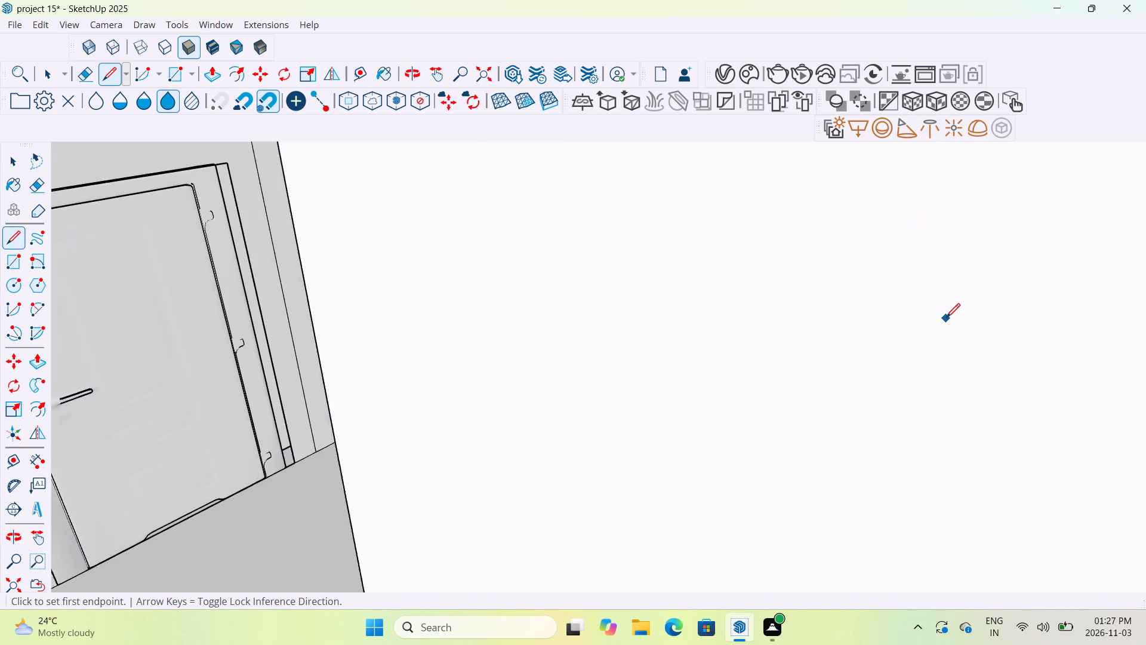
scroll(946, 319, "down", 14)
scroll(592, 392, "down", 6)
scroll(517, 391, "down", 3)
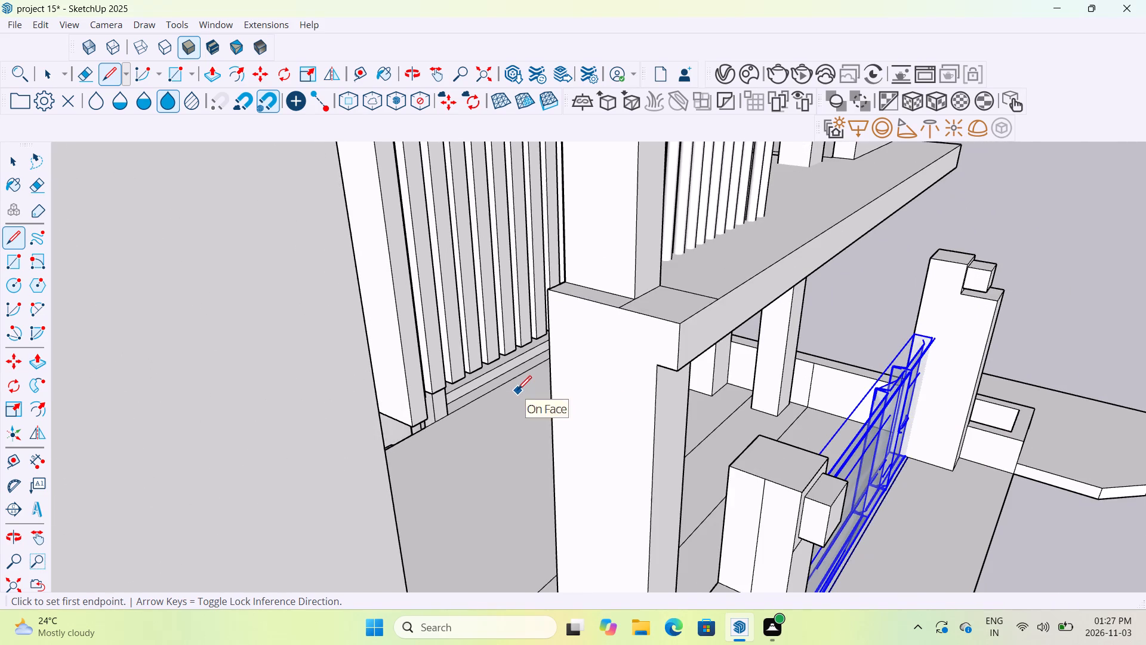
middle_click_drag(776, 351, 795, 257)
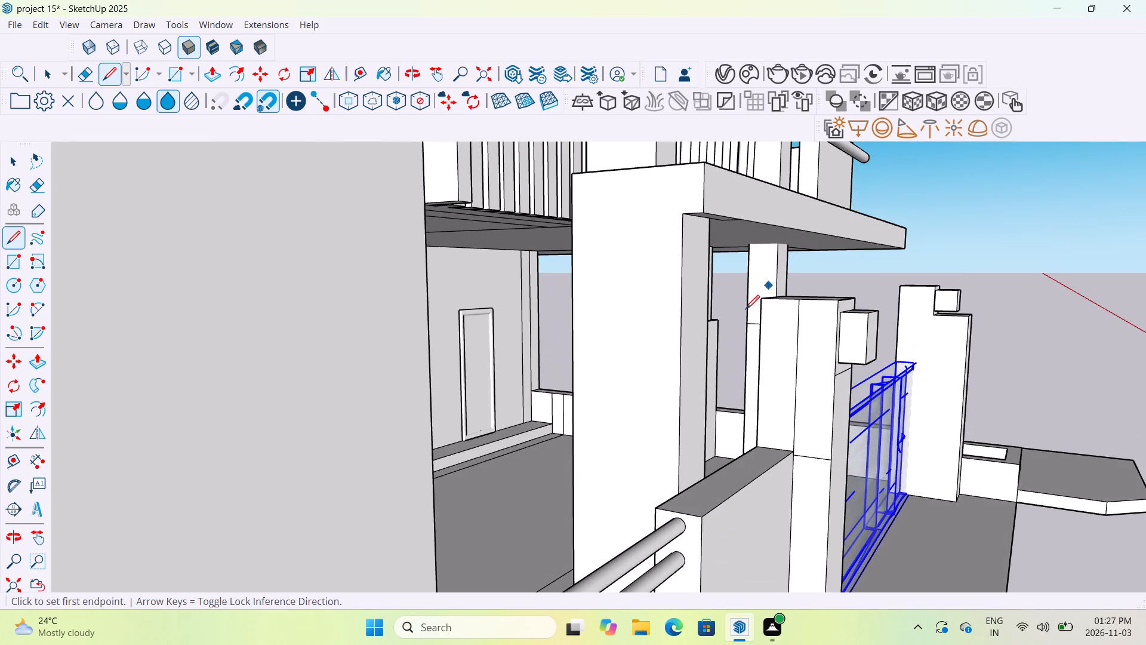
scroll(745, 311, "up", 10)
scroll(745, 315, "down", 3)
middle_click_drag(749, 319, 769, 319)
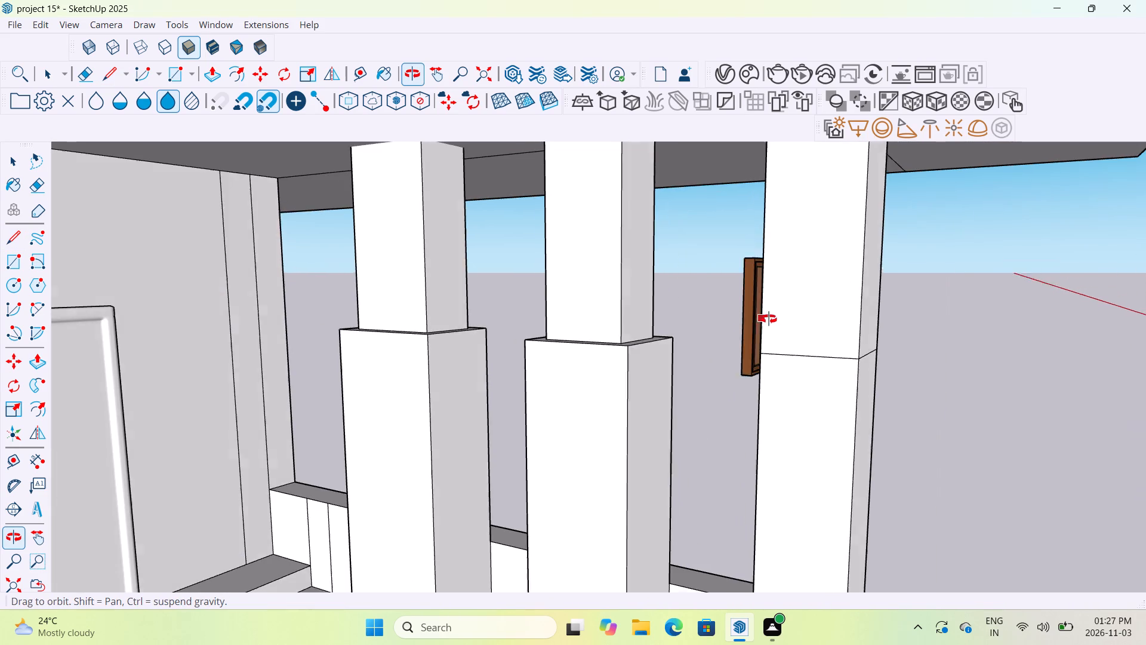
middle_click_drag(769, 319, 835, 323)
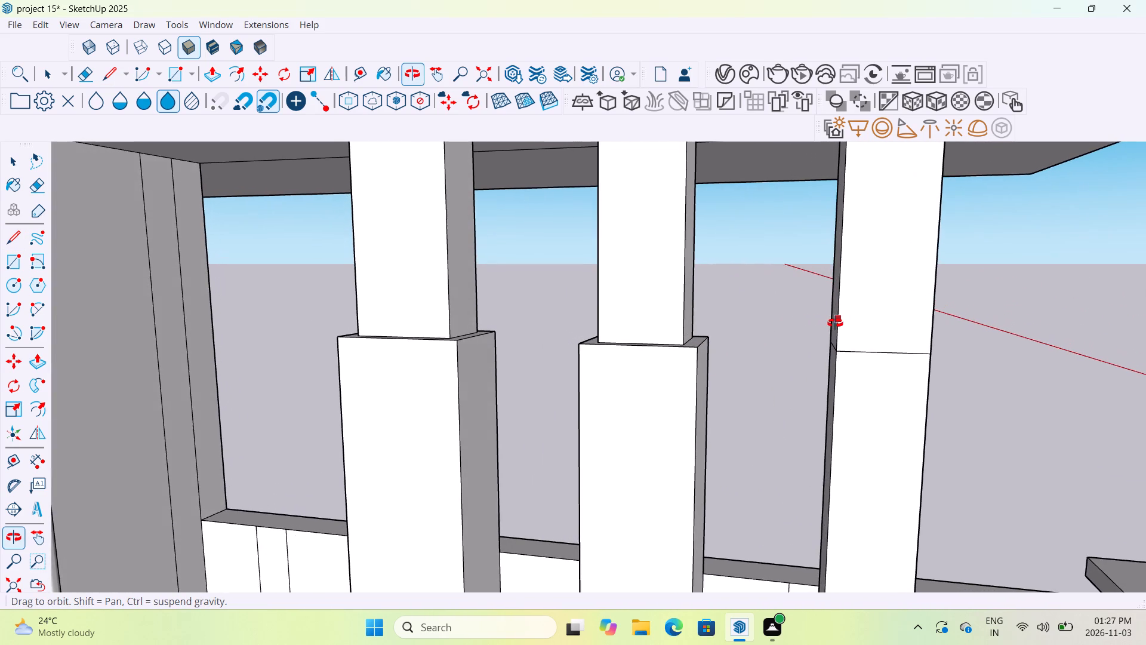
middle_click_drag(835, 323, 790, 323)
scroll(790, 323, "down", 3)
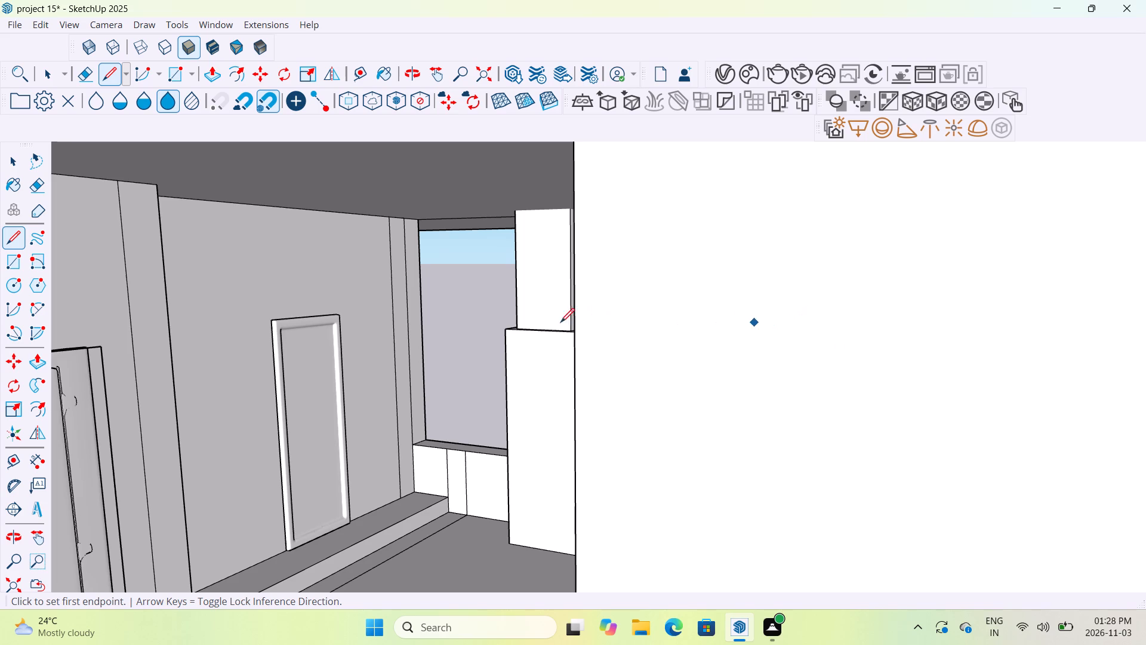
middle_click_drag(552, 339, 623, 339)
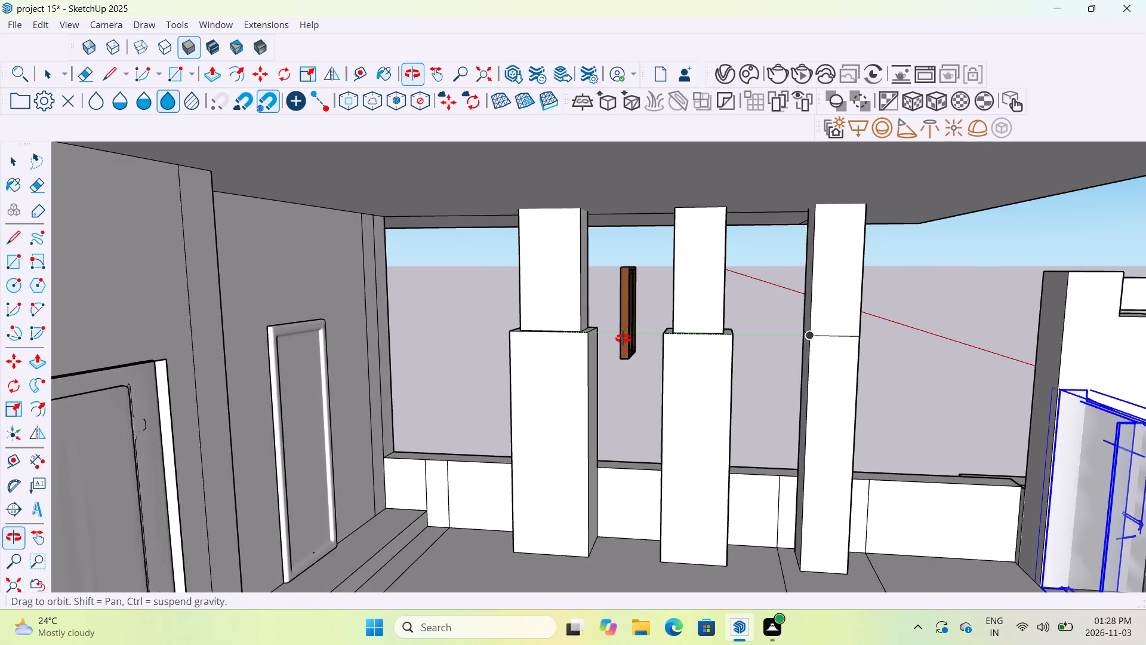
middle_click_drag(623, 339, 636, 340)
scroll(825, 201, "up", 5)
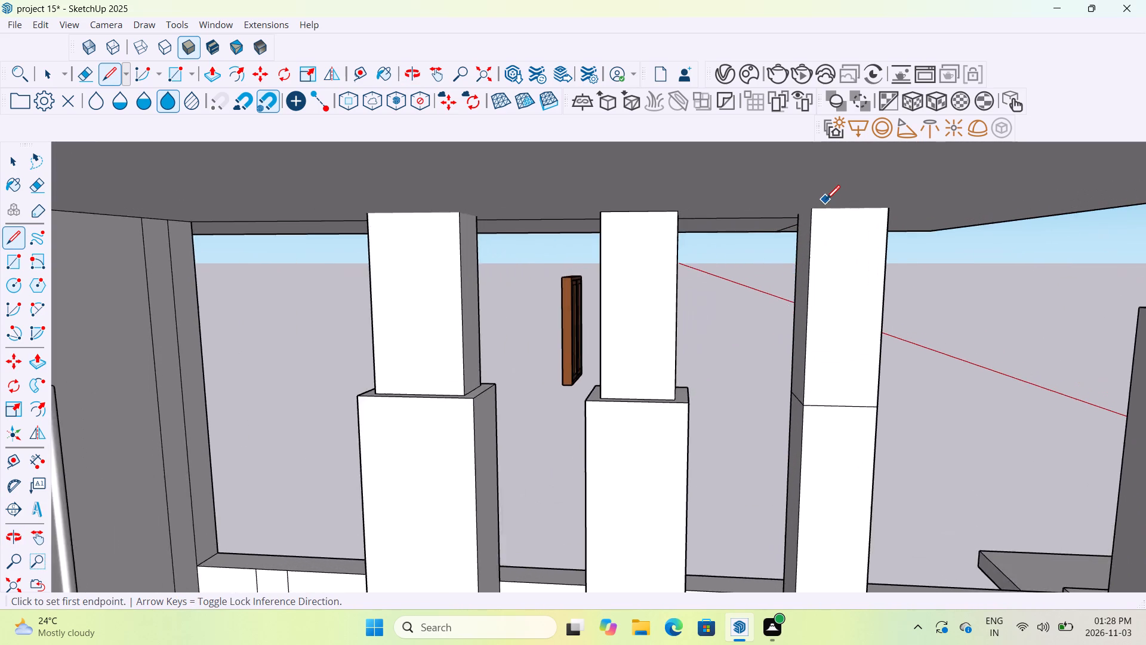
scroll(826, 201, "up", 4)
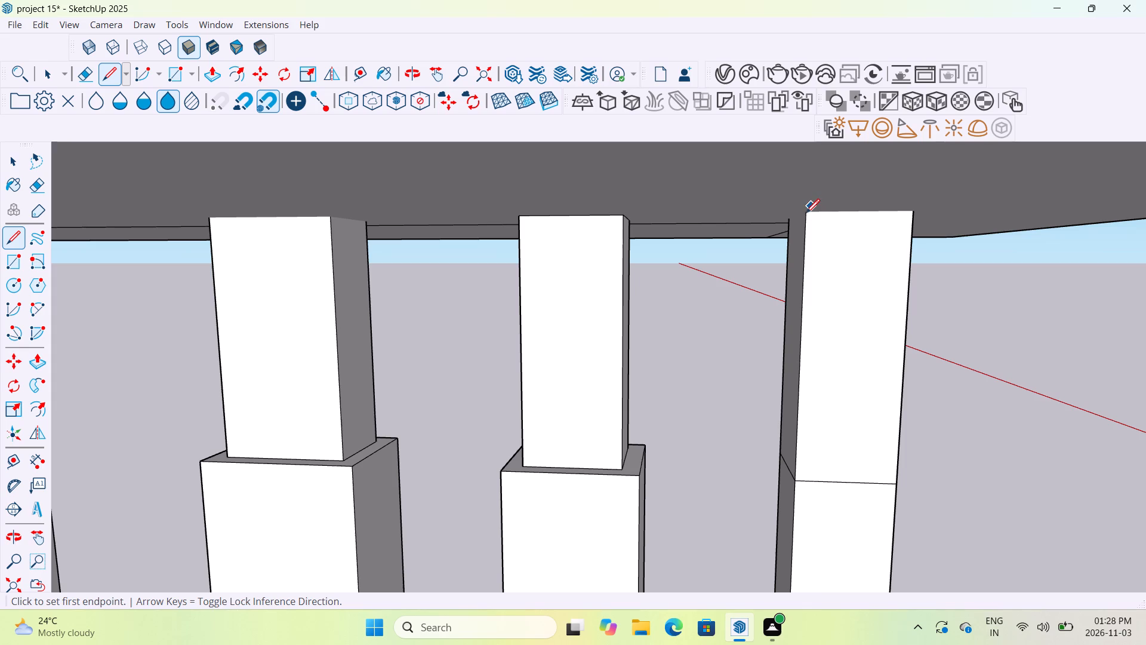
left_click(806, 215)
left_click(914, 210)
middle_click_drag(973, 222, 858, 238)
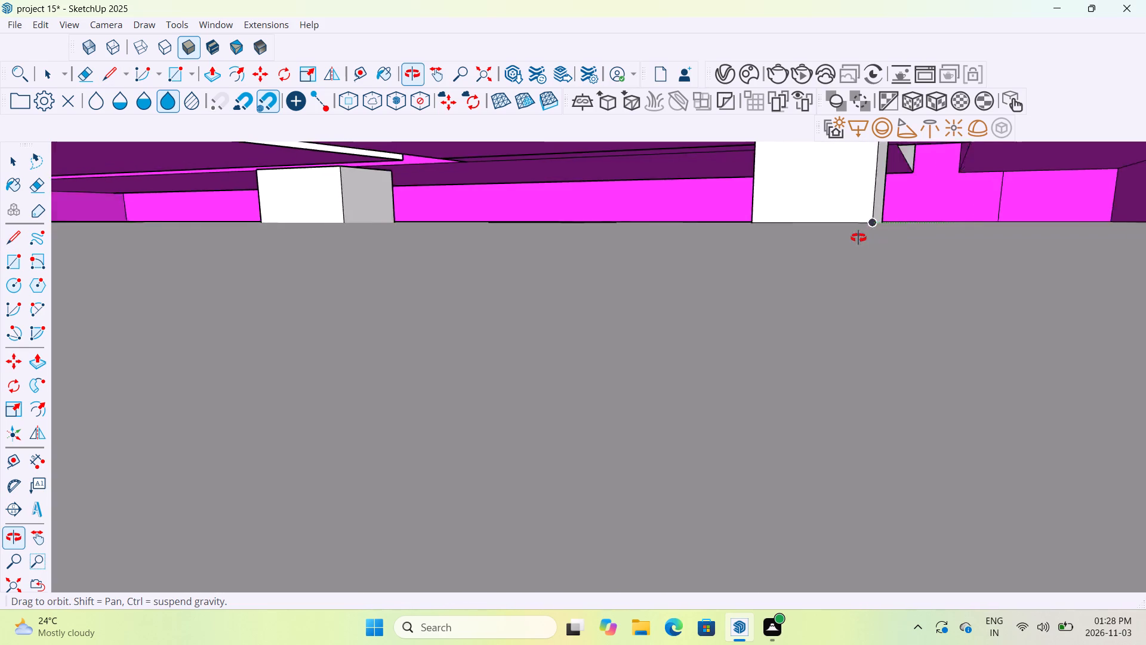
middle_click_drag(858, 238, 811, 222)
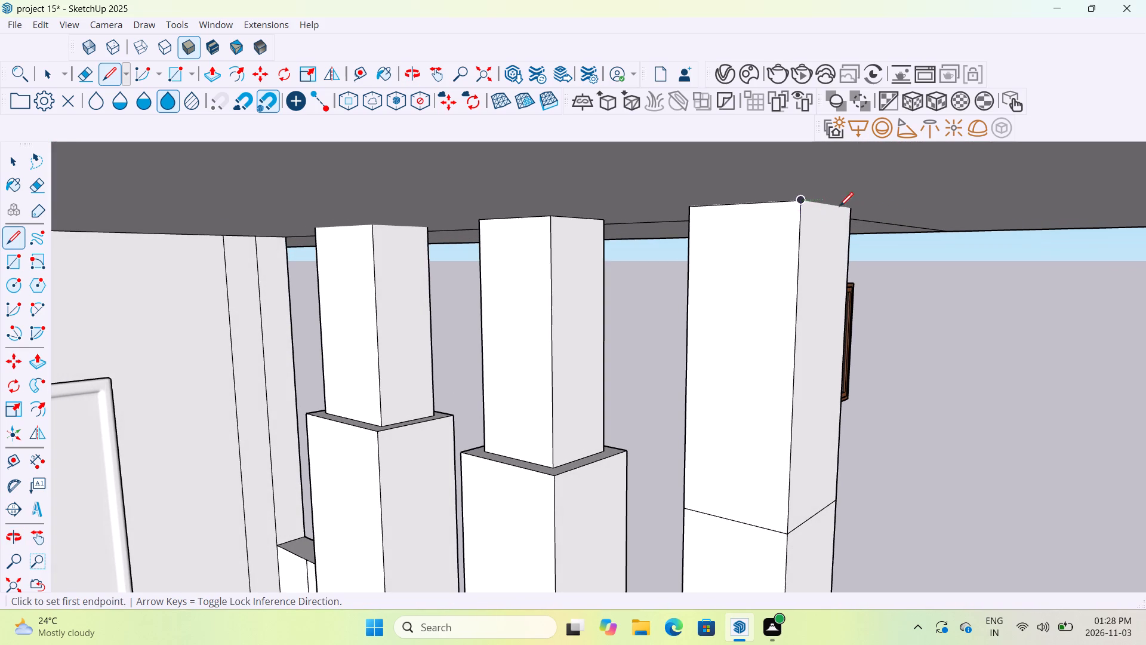
left_click(852, 213)
left_click(853, 211)
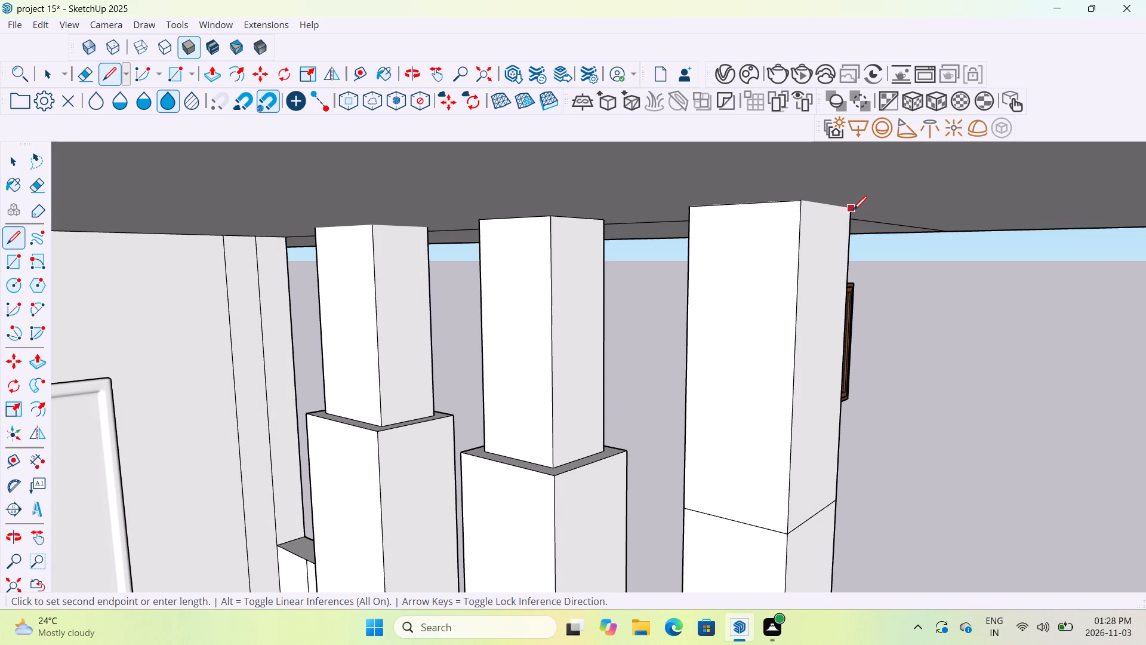
left_click(804, 207)
Continue the top lines across the front porch column's outer side and back faces to close the loop under the slab.
middle_click_drag(914, 253, 913, 253)
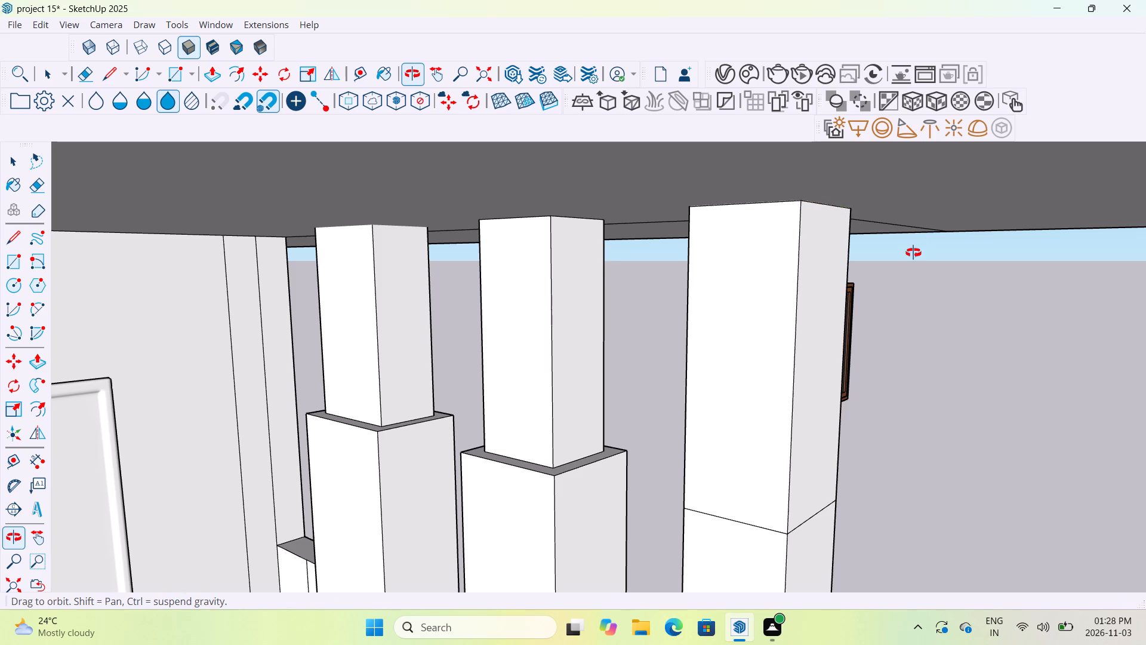
middle_click_drag(913, 253, 663, 238)
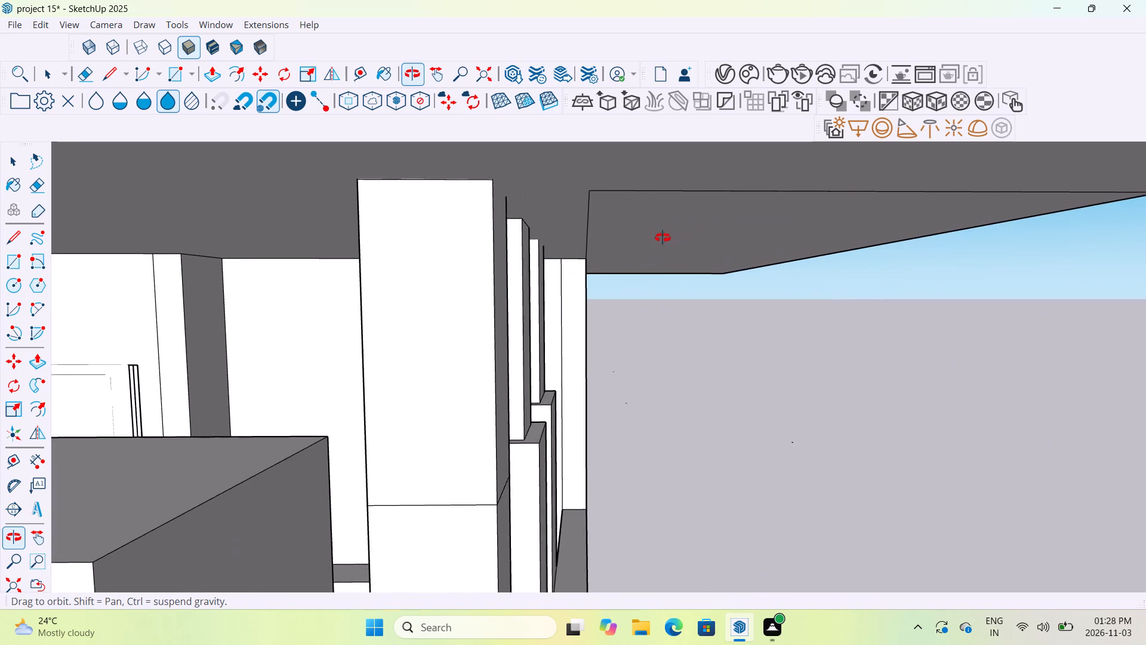
middle_click_drag(663, 238, 652, 238)
left_click(479, 181)
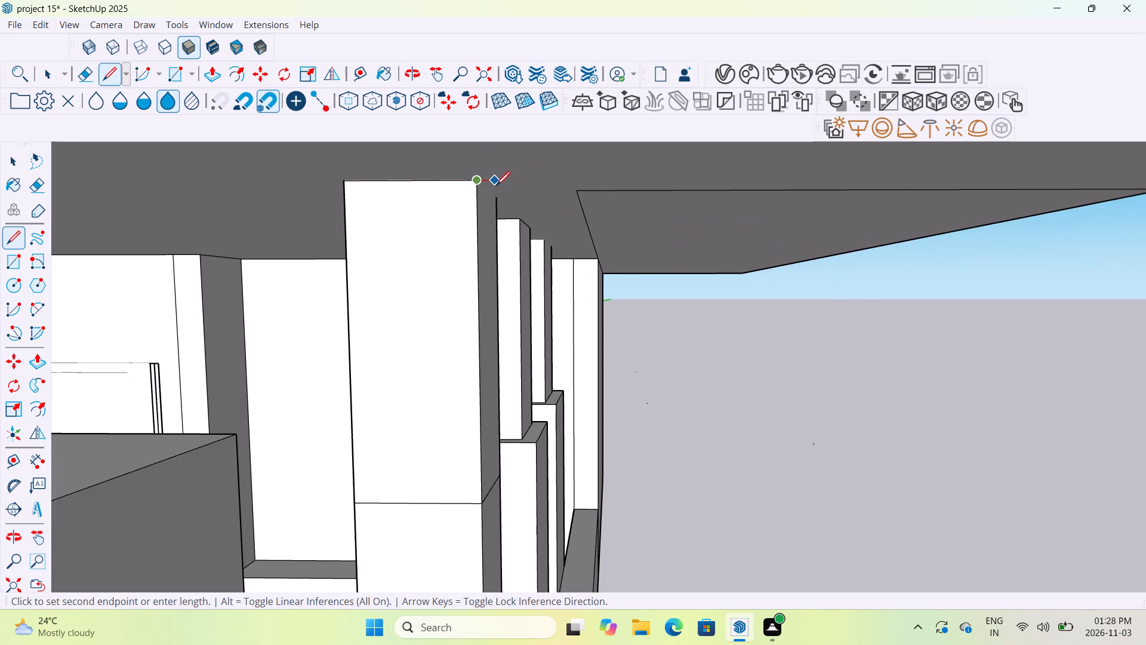
middle_click_drag(531, 223, 459, 225)
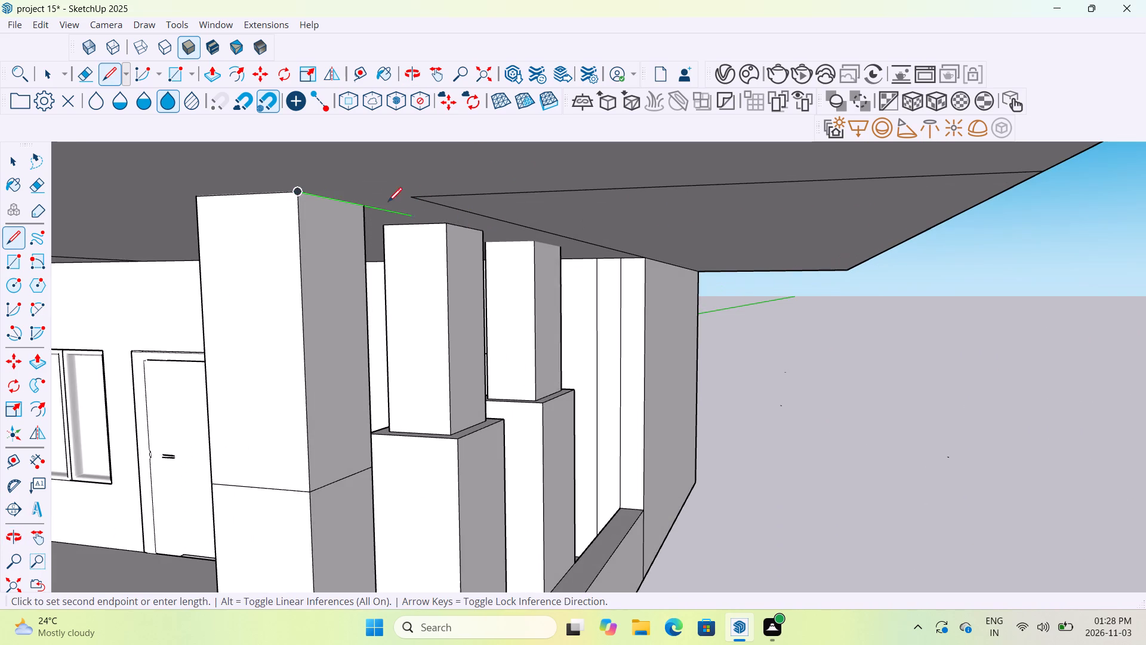
left_click(368, 207)
middle_click_drag(433, 218, 326, 221)
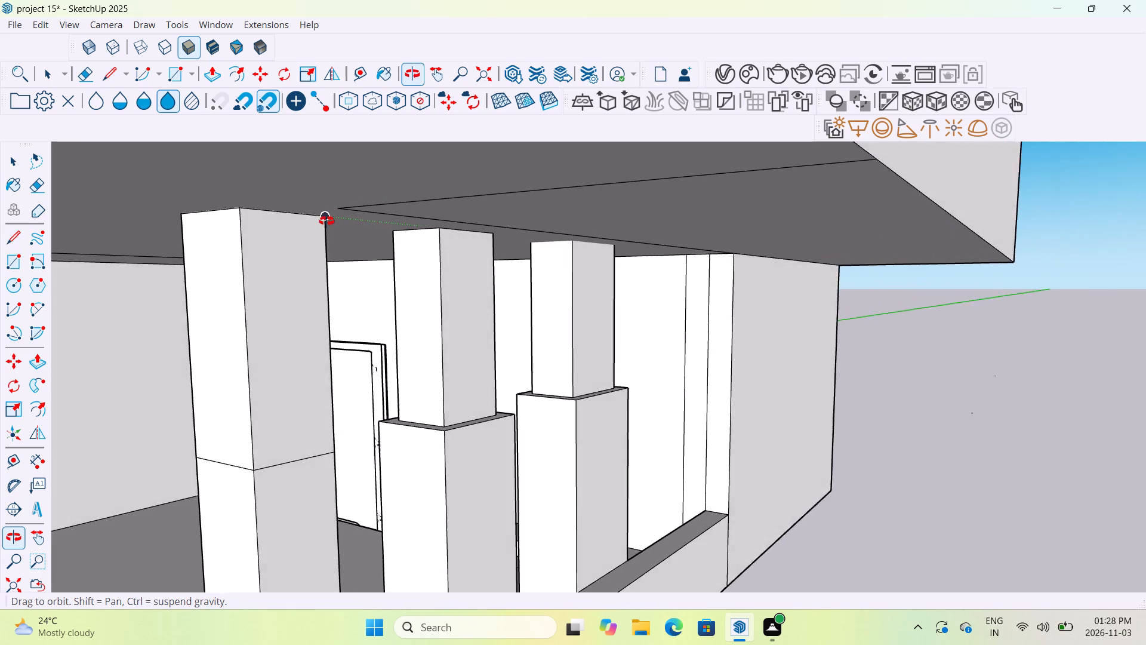
middle_click_drag(326, 221, 320, 221)
middle_click_drag(467, 256, 331, 247)
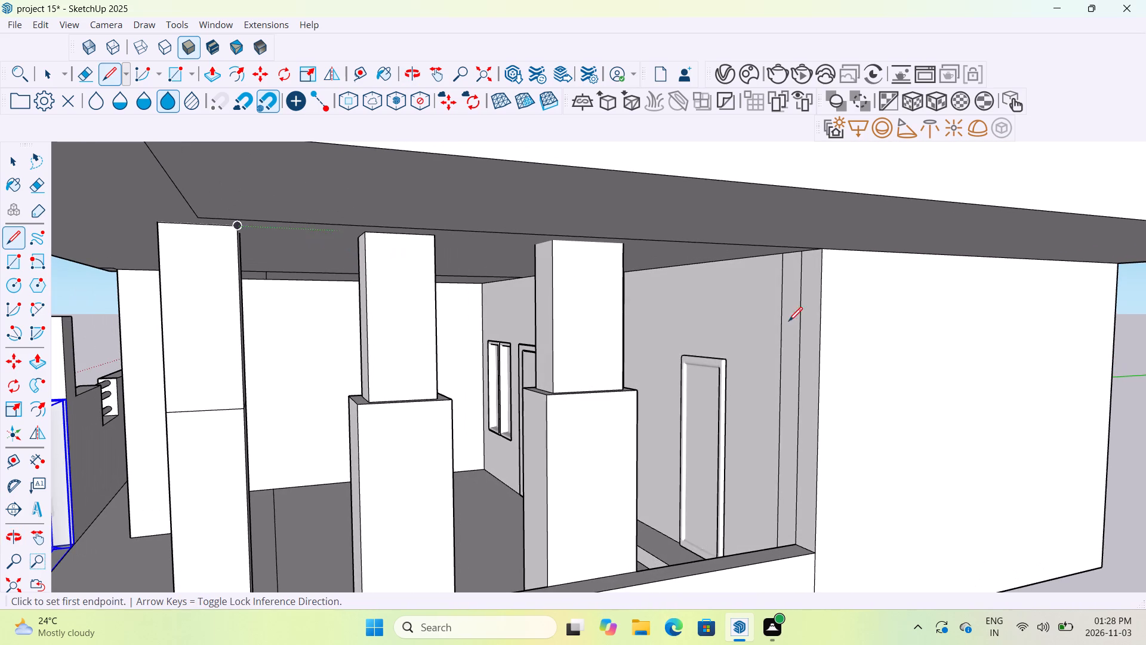
middle_click_drag(802, 322, 732, 300)
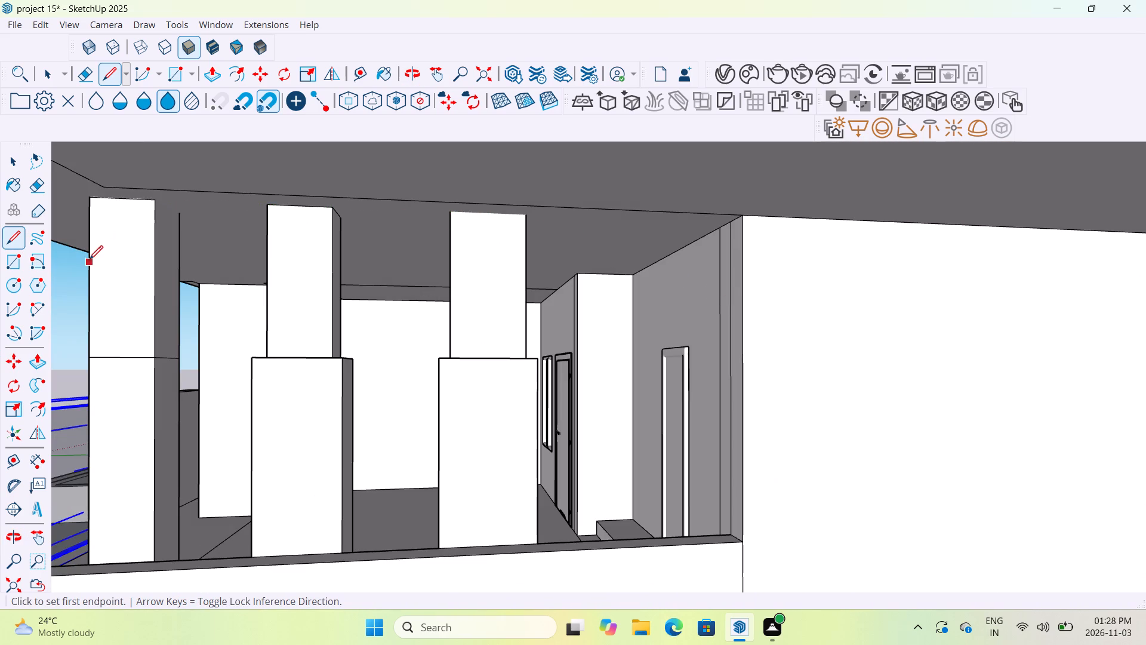
left_click(155, 202)
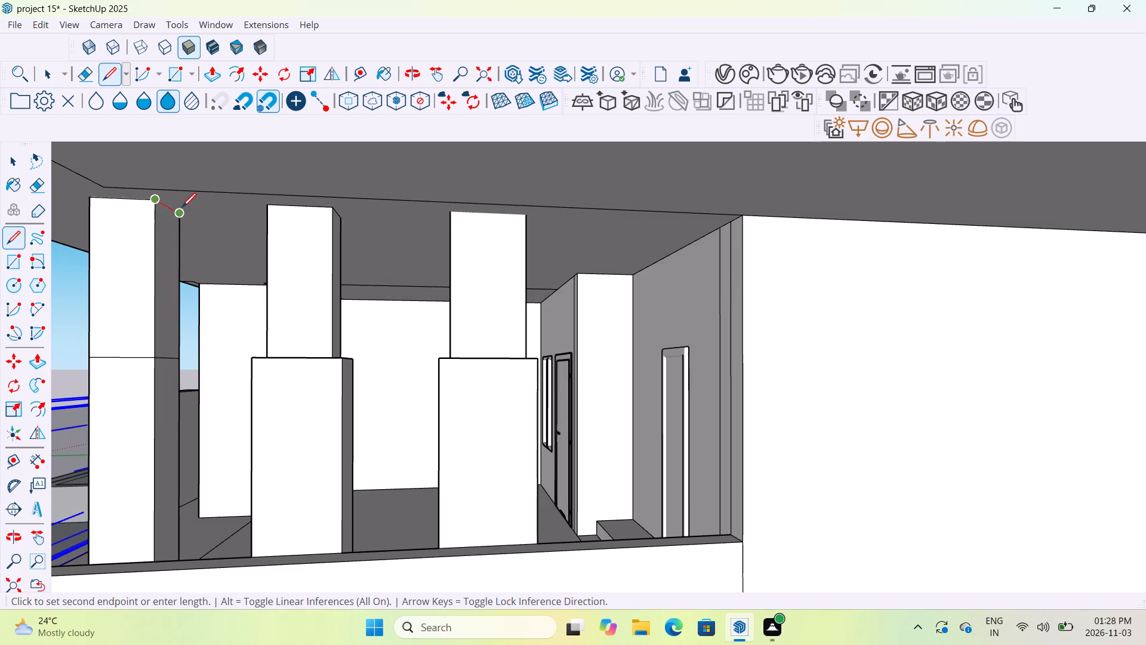
left_click(182, 208)
Erase the vertical edges of the front porch column's upper shaft, removing everything between the lower line loop and the slab.
middle_click_drag(111, 337, 364, 354)
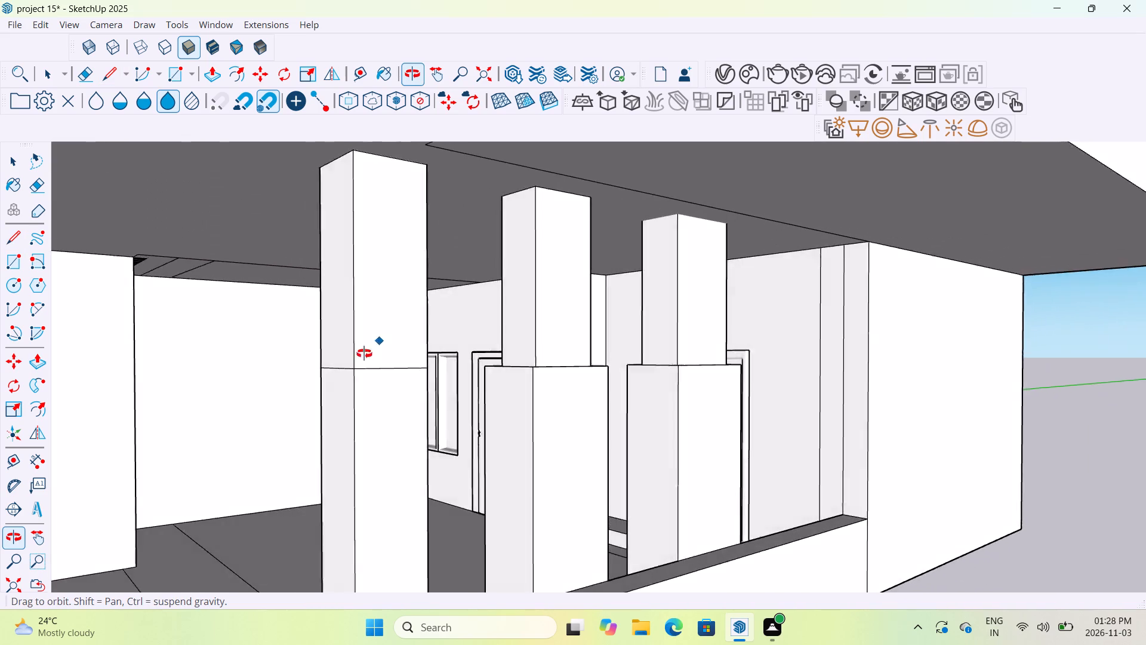
middle_click_drag(364, 354, 599, 356)
left_click(88, 70)
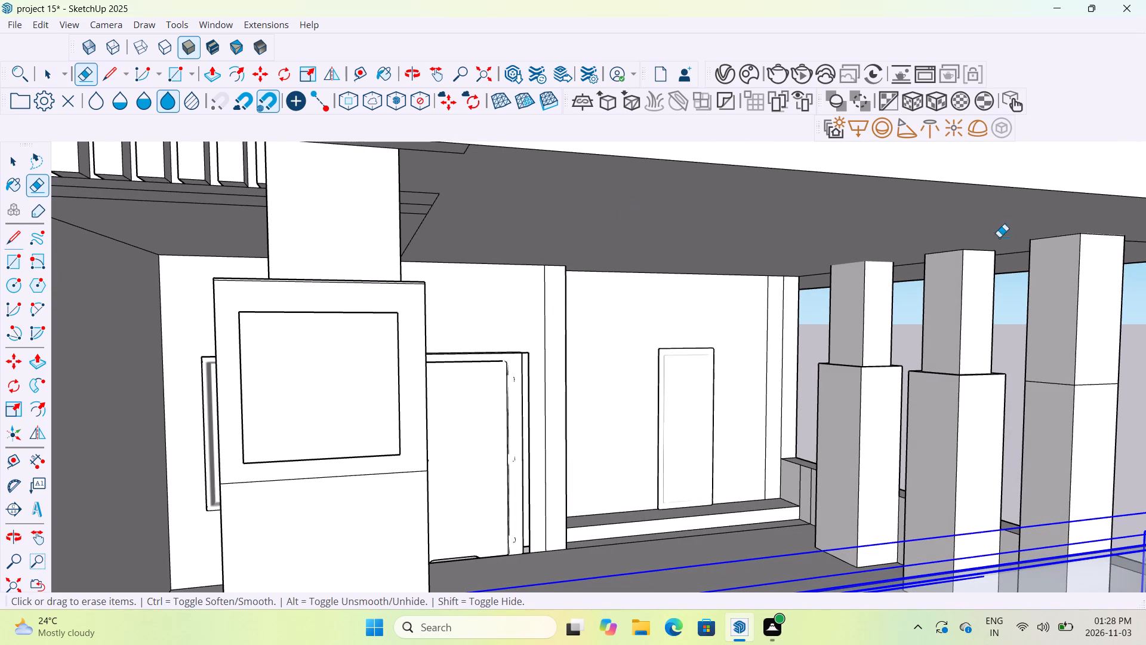
left_click_drag(1017, 317, 1119, 319)
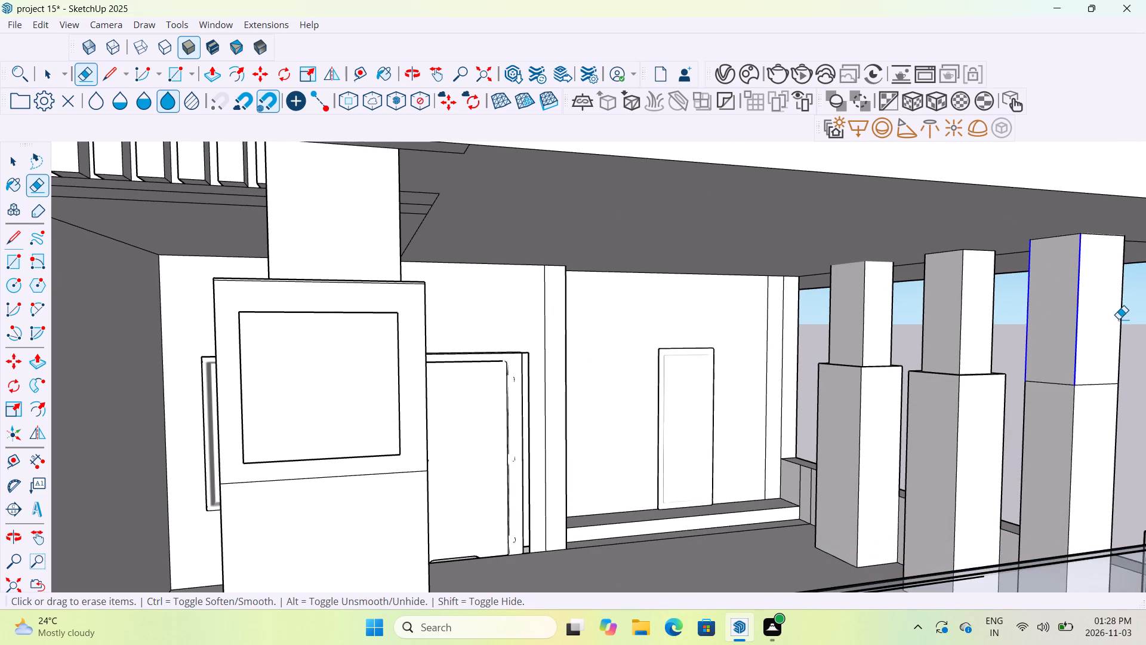
scroll(1111, 327, "down", 6)
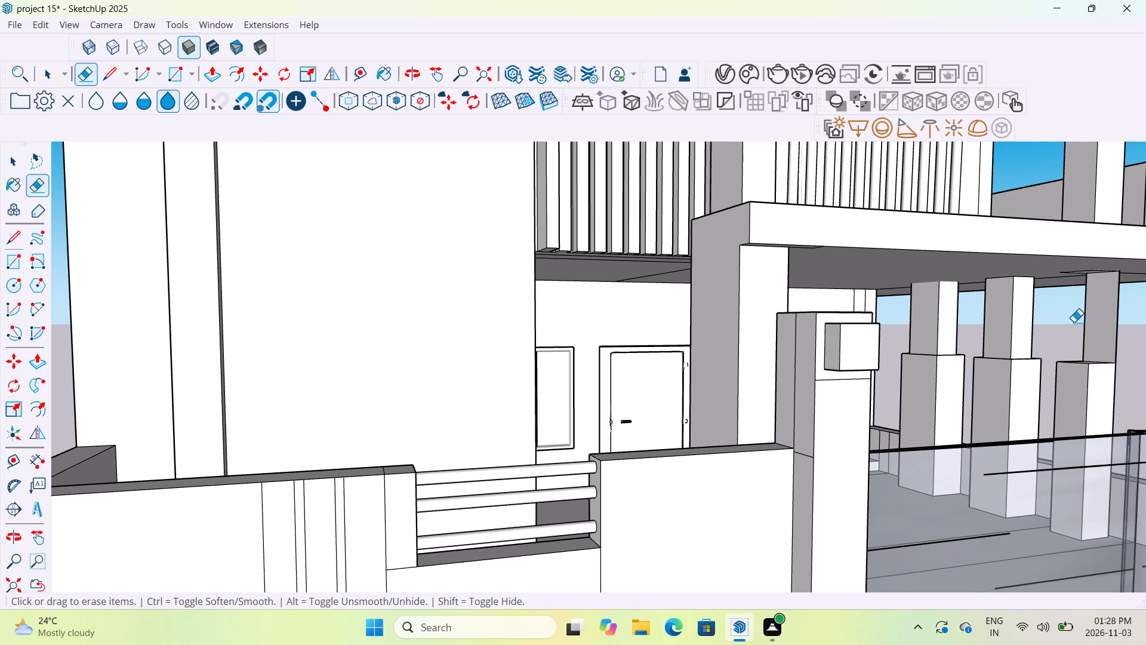
left_click_drag(1073, 321, 1135, 321)
Offset the outline of the front porch column's top face inward by 3".
scroll(1070, 348, "down", 5)
middle_click_drag(1098, 356, 1096, 363)
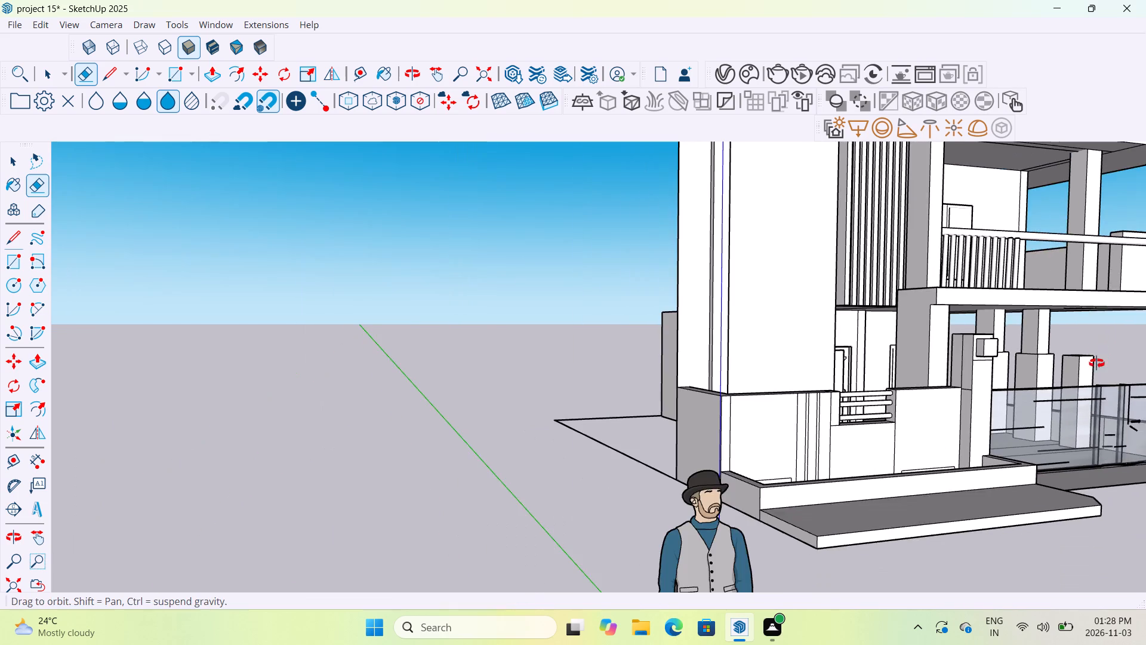
middle_click_drag(1096, 363, 1084, 394)
scroll(1108, 352, "up", 11)
middle_click_drag(1107, 352, 1092, 398)
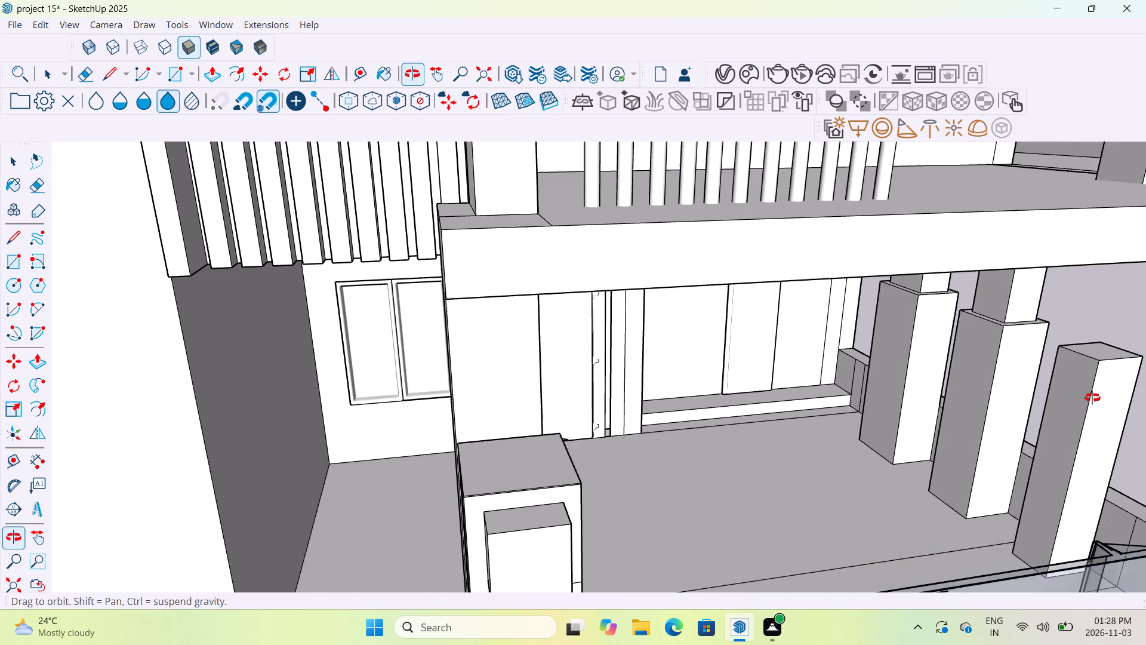
middle_click_drag(1092, 398, 1092, 397)
left_click(229, 73)
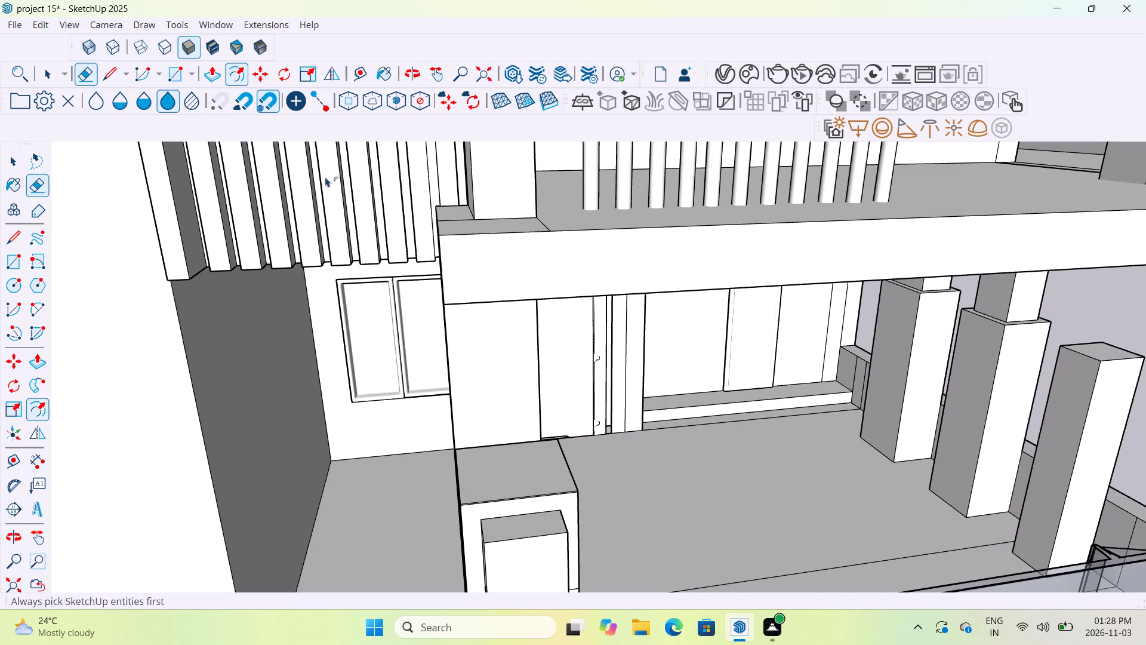
left_click(1096, 349)
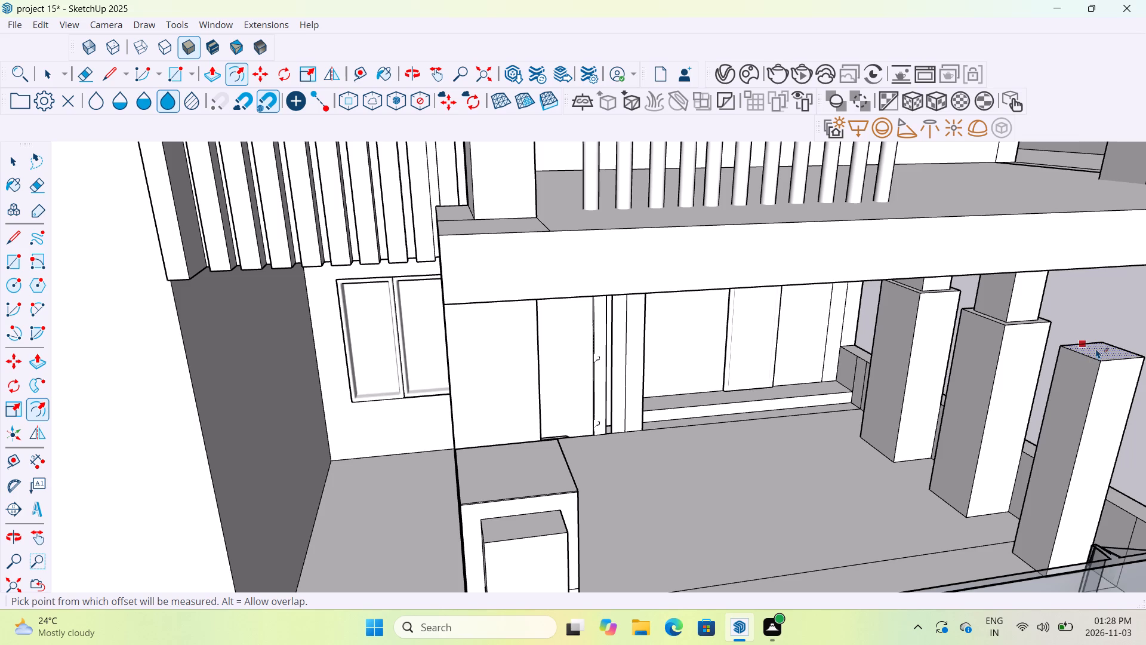
key("3")
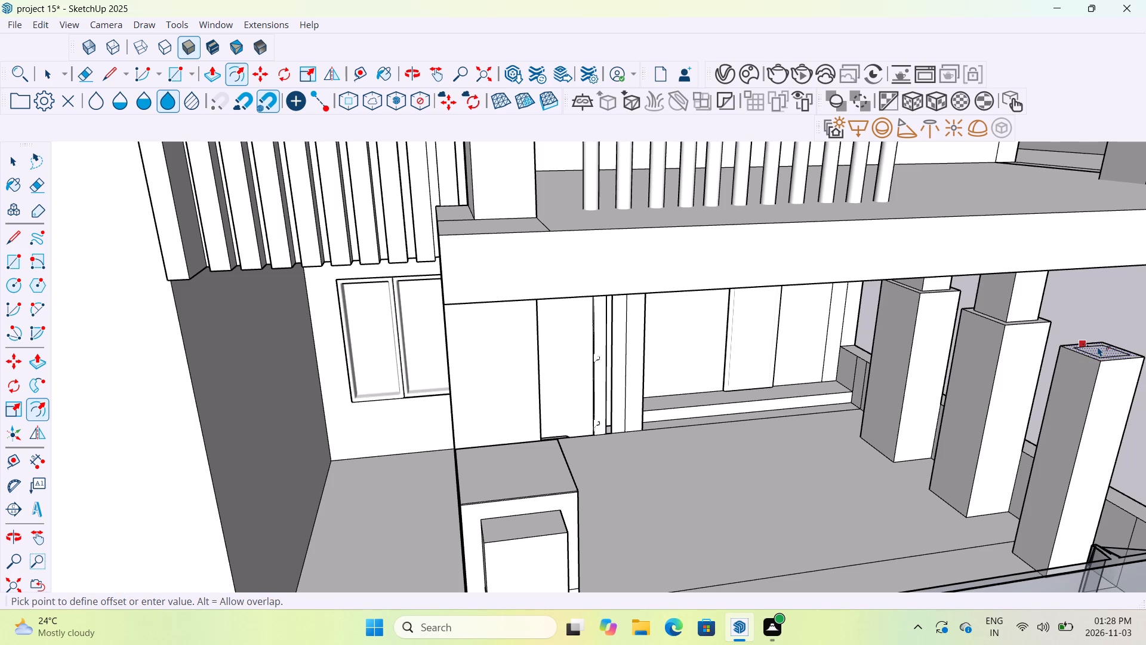
key("shift+quotedbl")
key("Return")
Push/Pull the inset face on the front porch column's top up to the underside of the slab to form the narrower shaft.
scroll(1098, 349, "up", 10)
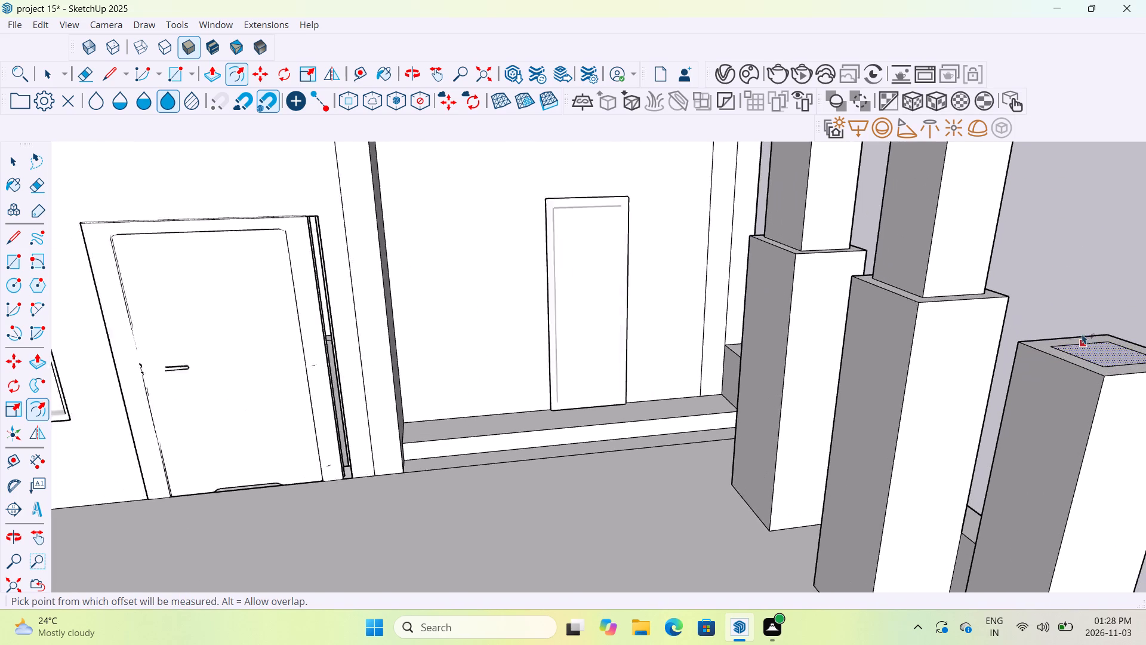
left_click(193, 71)
left_click(212, 80)
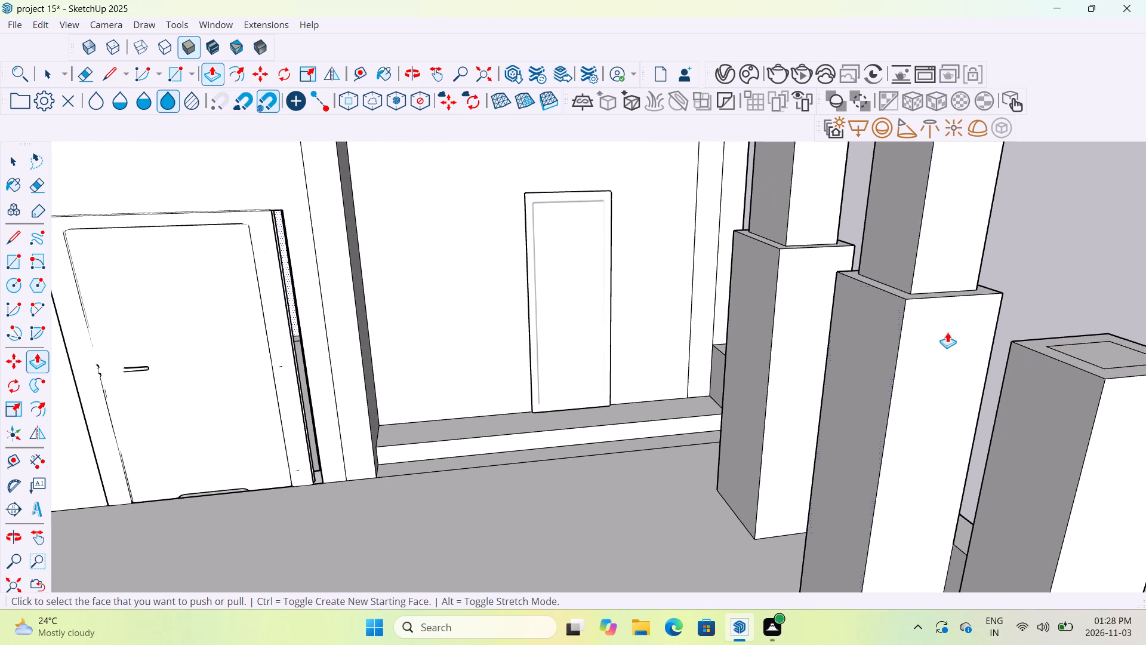
left_click(1095, 340)
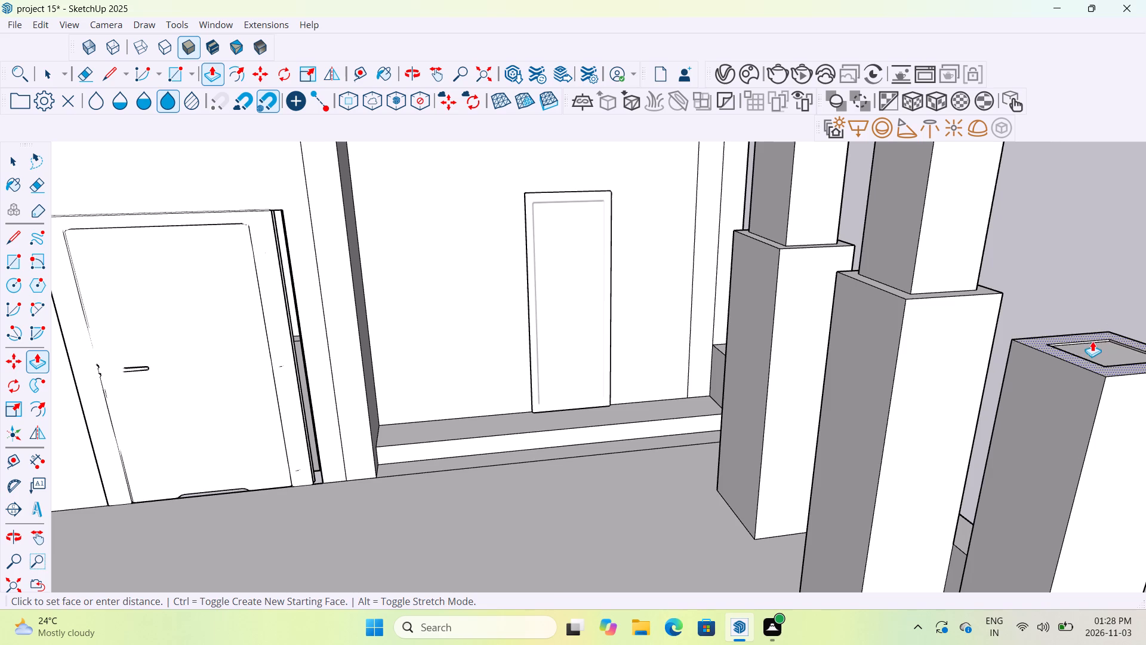
key("Escape")
left_click(1098, 349)
scroll(1087, 302, "down", 10)
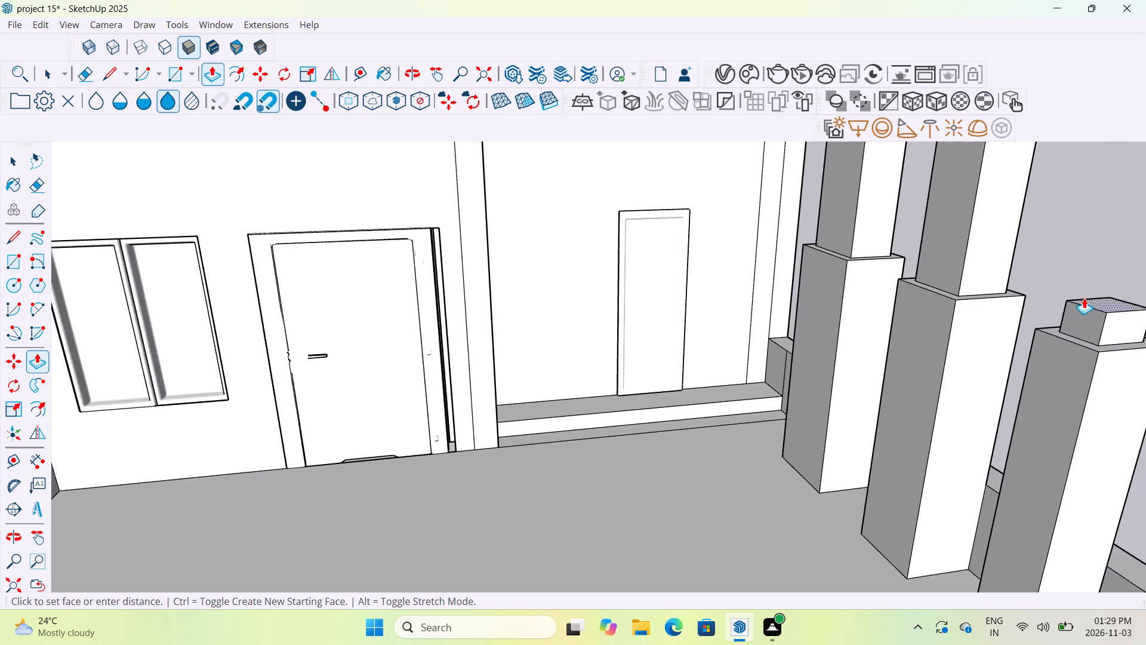
scroll(1084, 298, "down", 10)
middle_click_drag(1084, 297, 1090, 215)
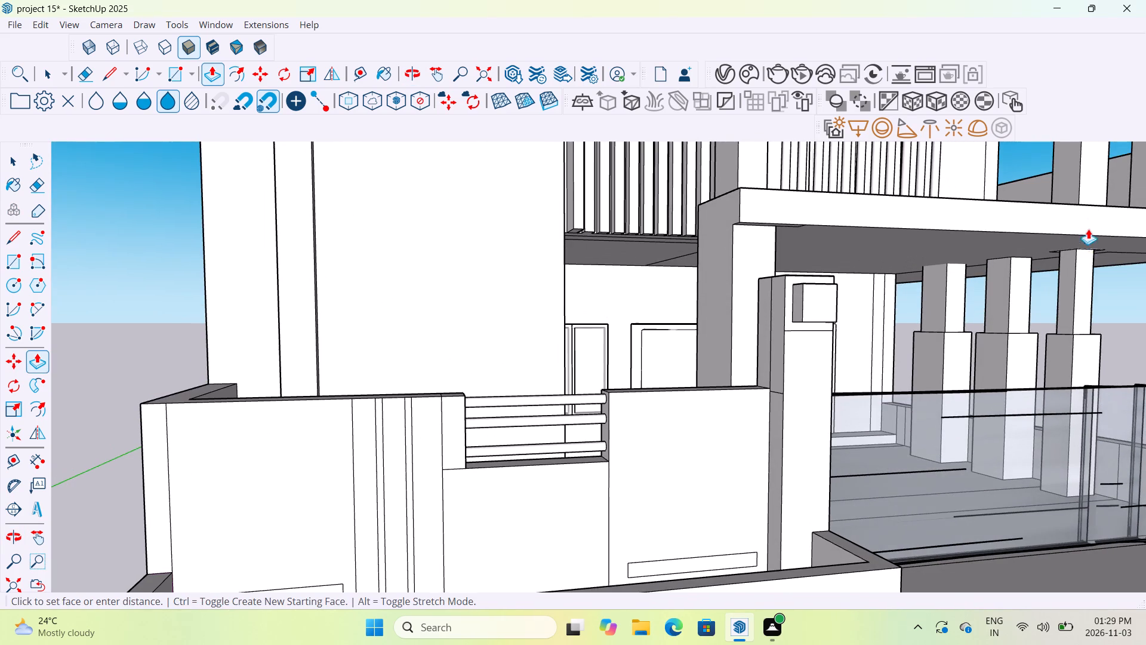
scroll(1088, 235, "up", 7)
scroll(1087, 235, "down", 1)
scroll(1087, 235, "up", 3)
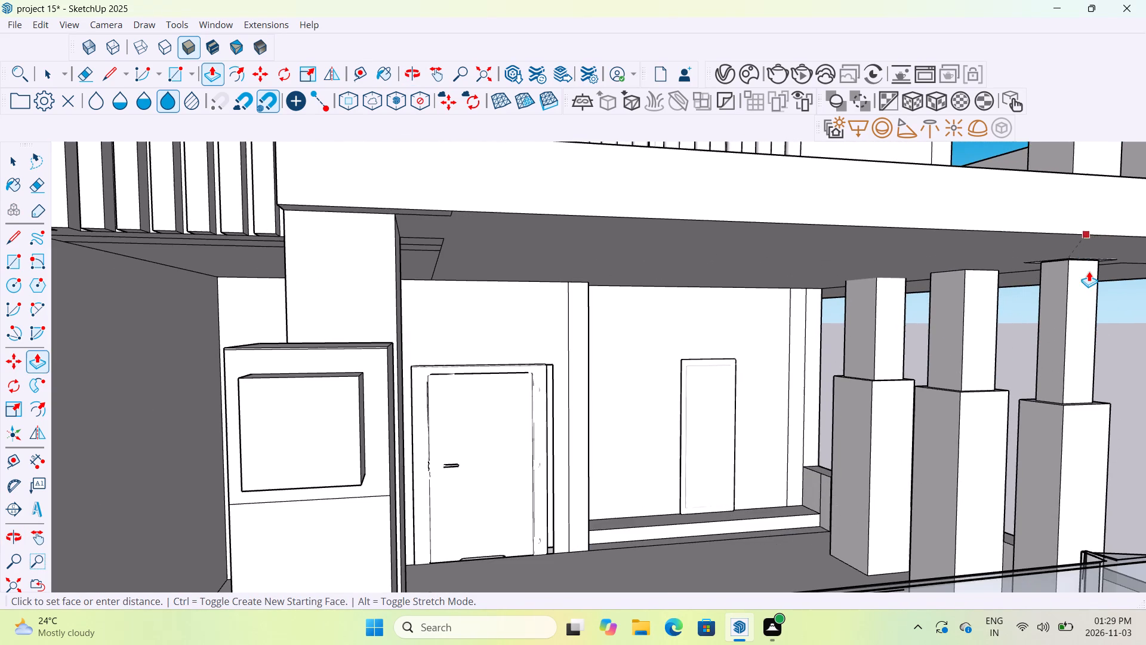
middle_click_drag(1087, 268, 1087, 204)
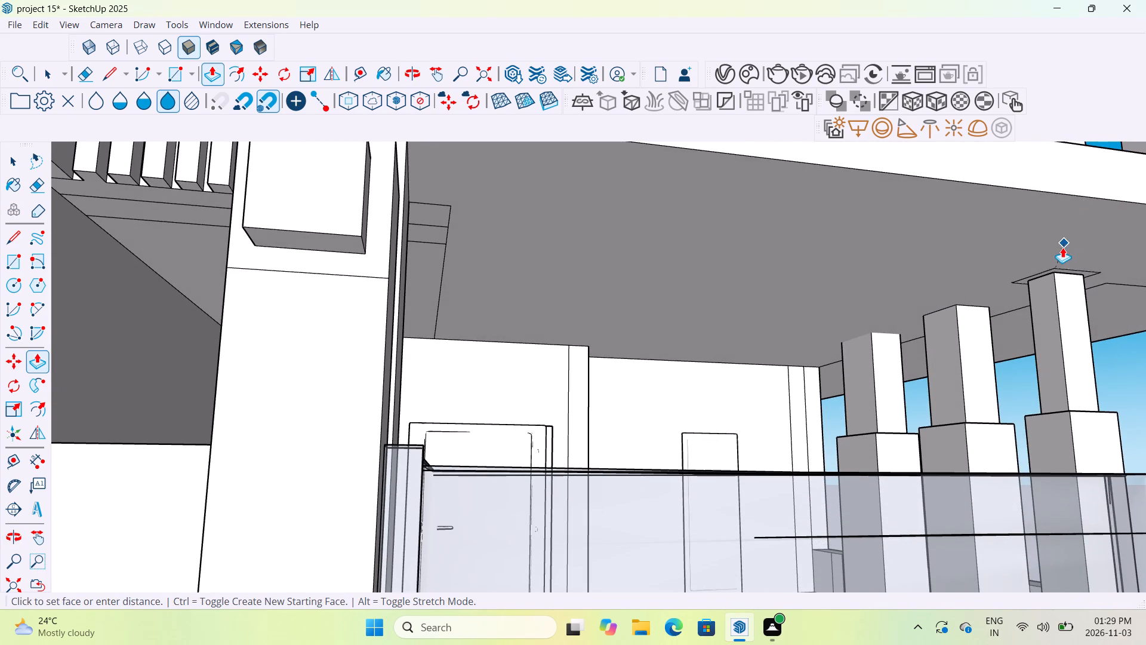
left_click(1064, 246)
Pull the lower end face of the top floor's back wall slightly outward, narrowing the step beneath its overhanging upper part.
scroll(985, 354, "down", 13)
middle_click_drag(999, 439, 855, 506)
scroll(856, 506, "down", 7)
middle_click_drag(855, 506, 853, 506)
scroll(860, 489, "down", 14)
middle_click_drag(1027, 413, 1030, 433)
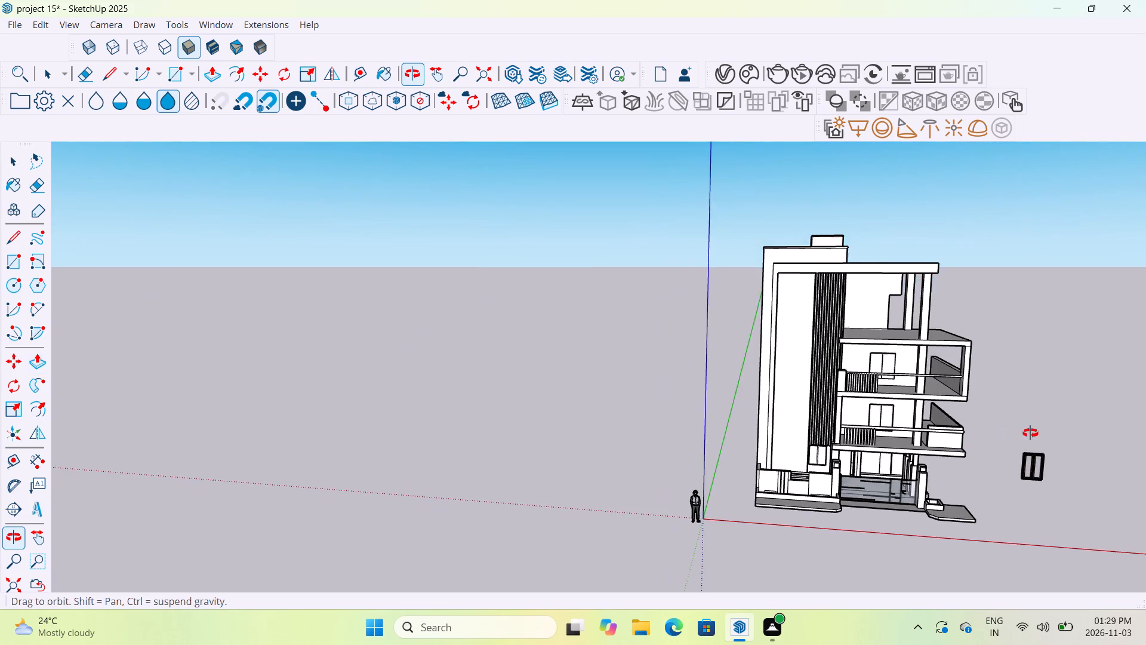
middle_click_drag(1030, 433, 1006, 433)
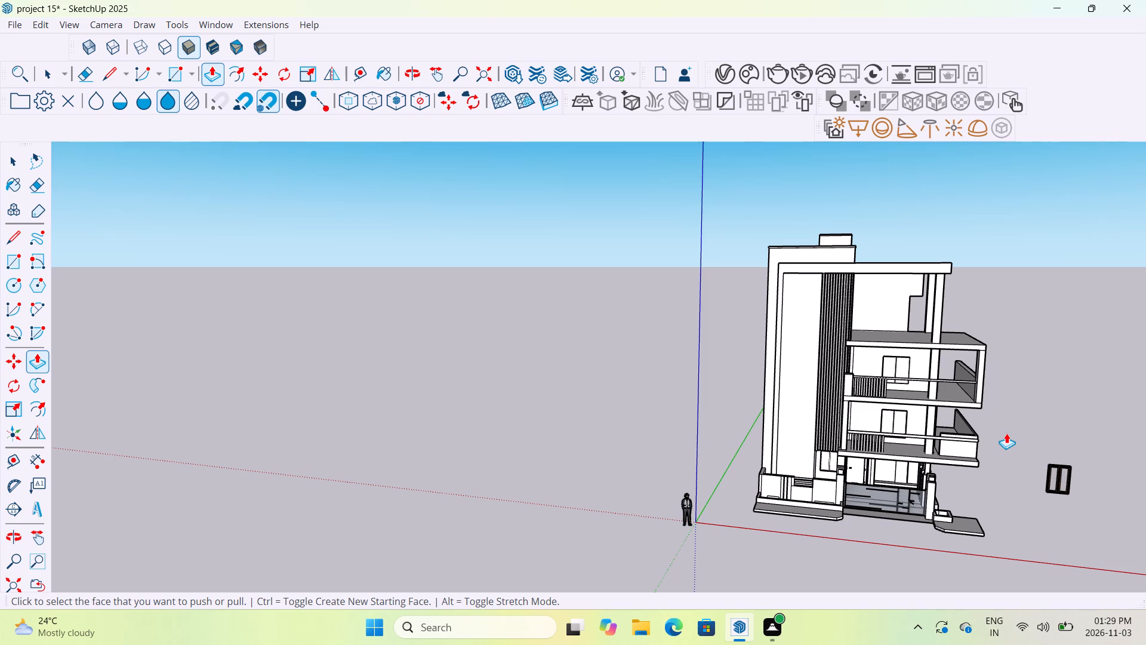
scroll(1006, 433, "up", 5)
scroll(865, 262, "up", 5)
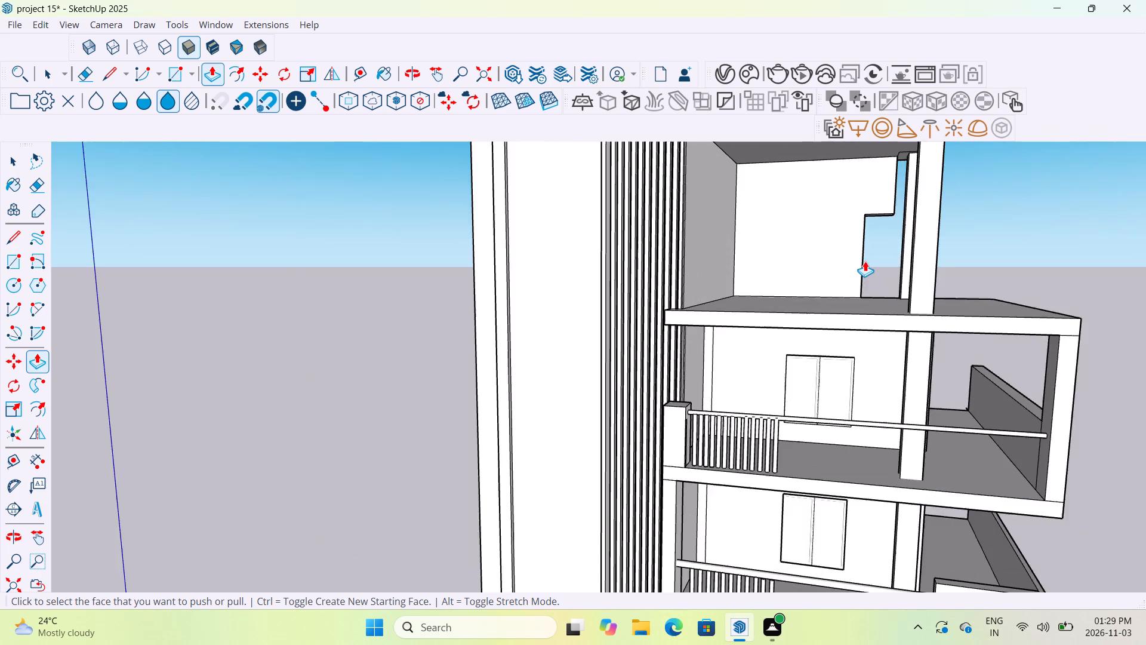
scroll(865, 261, "up", 5)
middle_click_drag(910, 281, 783, 300)
left_click_drag(959, 272, 985, 277)
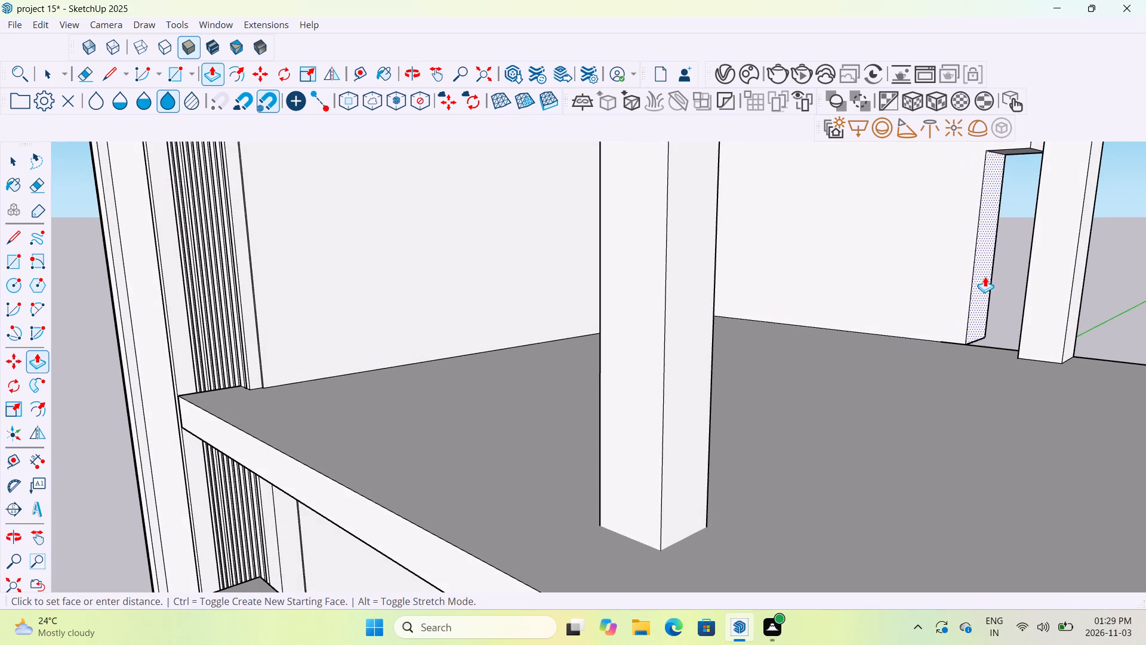
left_click_drag(985, 277, 989, 279)
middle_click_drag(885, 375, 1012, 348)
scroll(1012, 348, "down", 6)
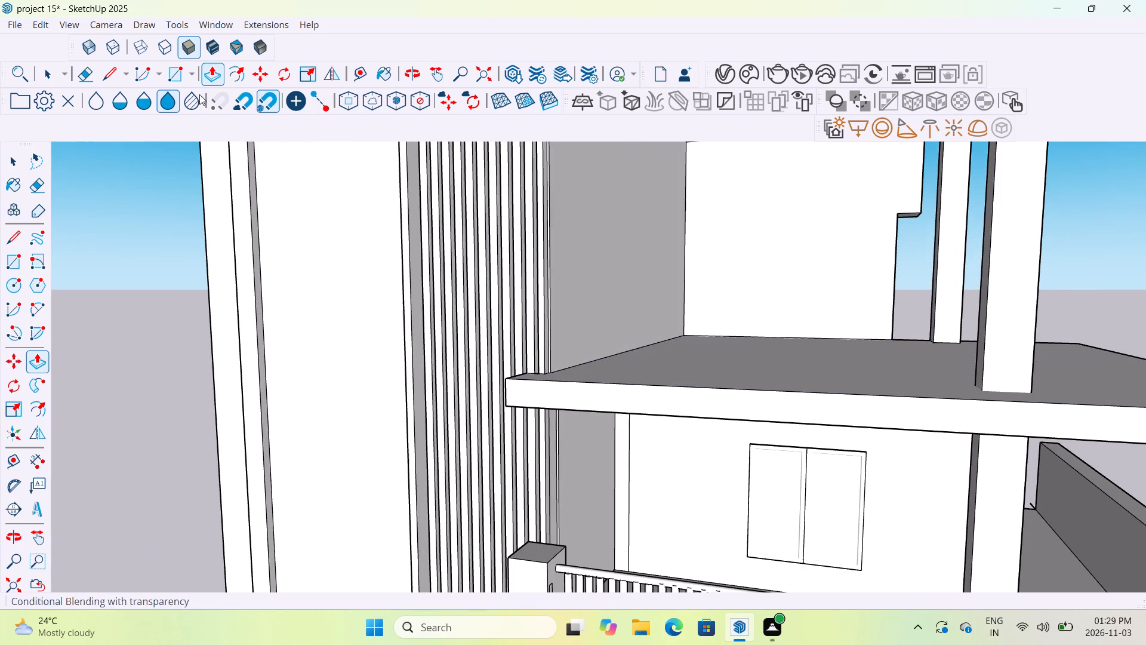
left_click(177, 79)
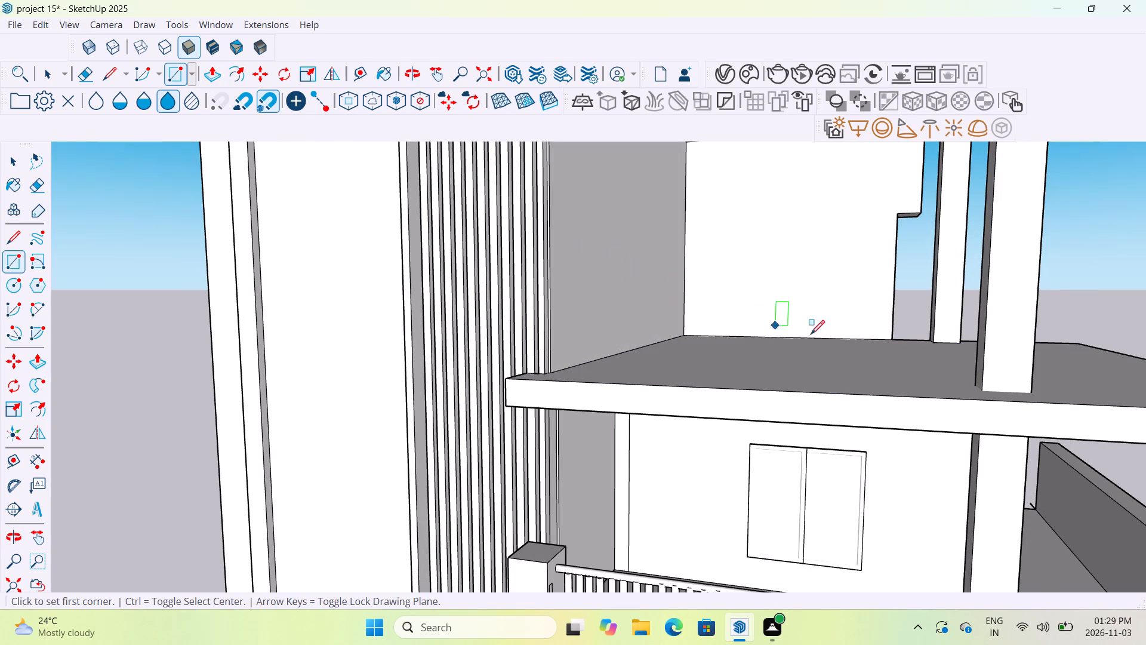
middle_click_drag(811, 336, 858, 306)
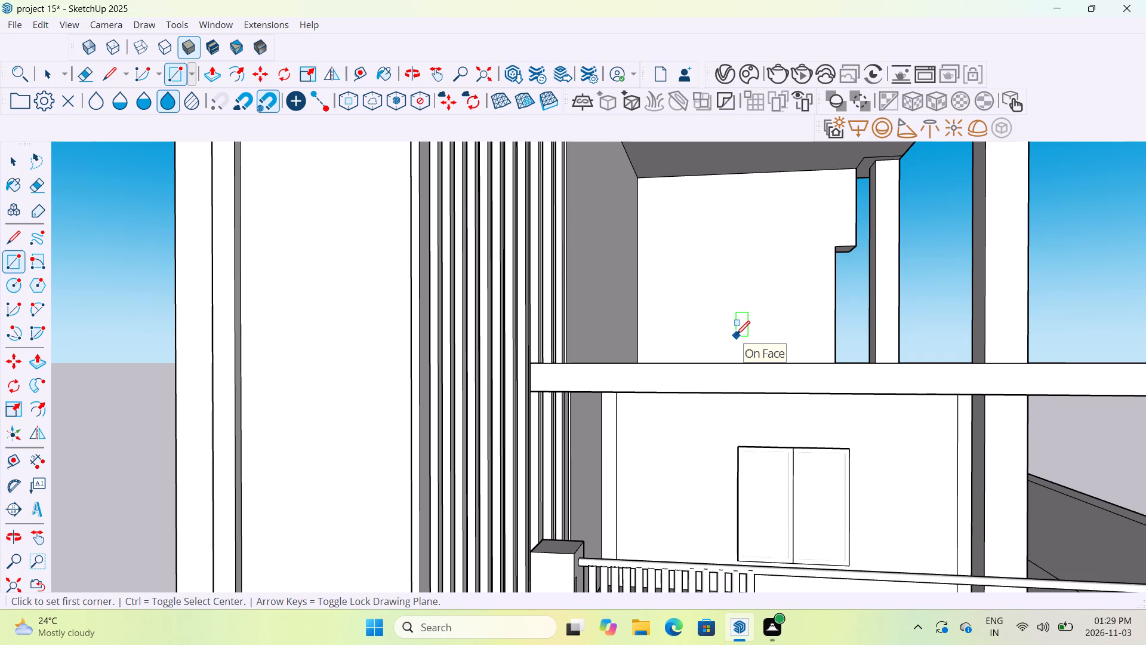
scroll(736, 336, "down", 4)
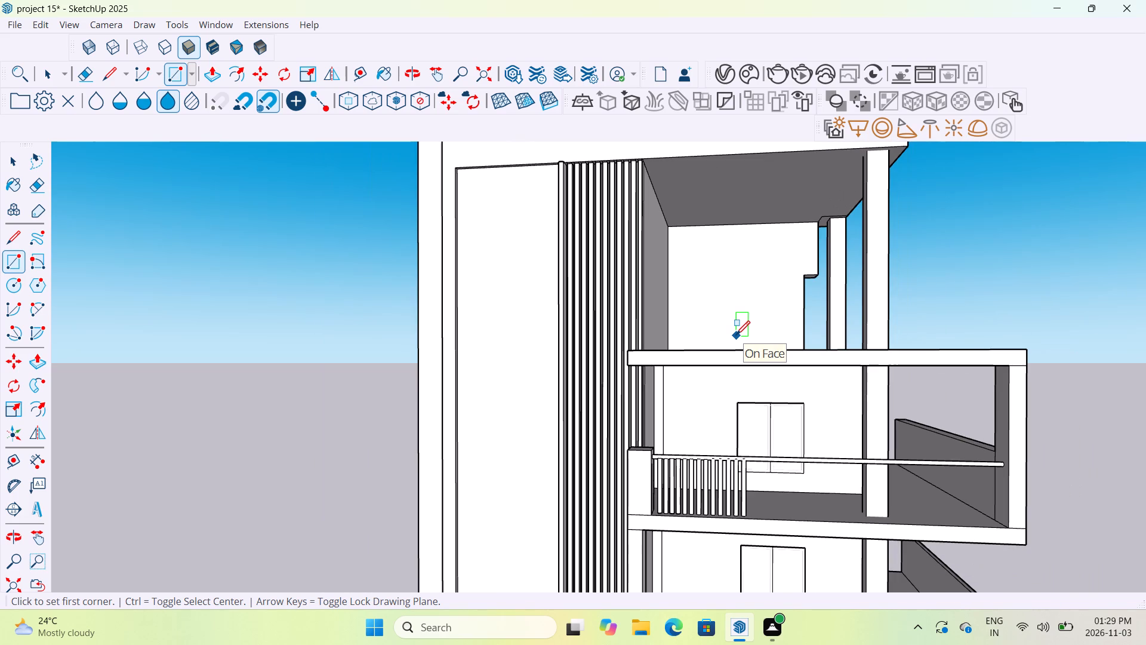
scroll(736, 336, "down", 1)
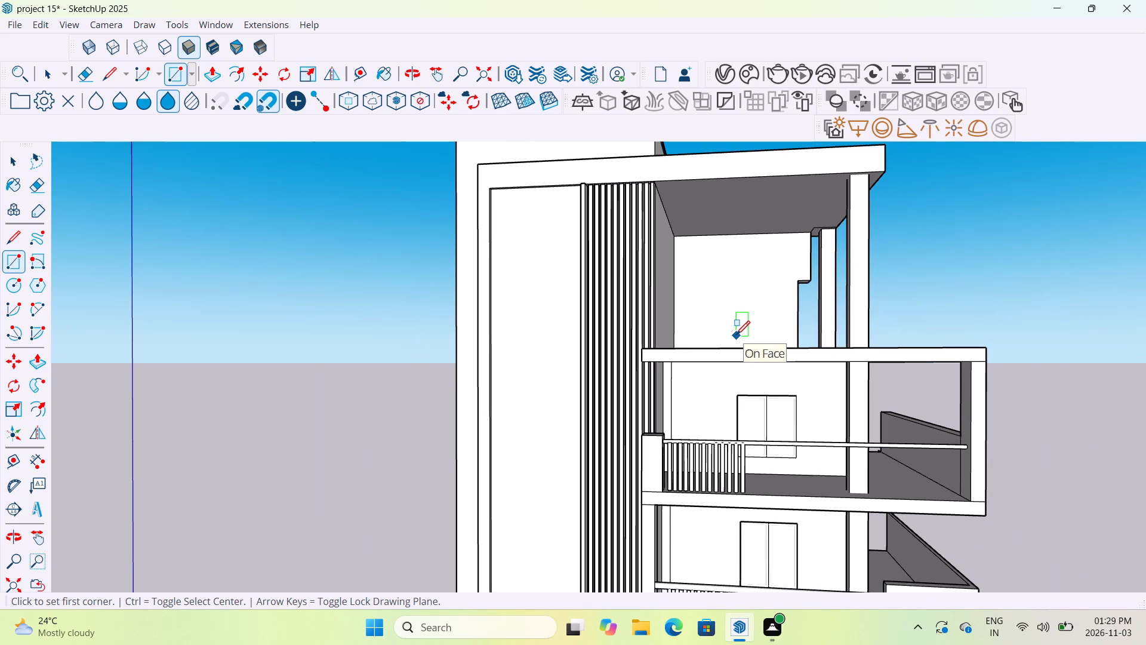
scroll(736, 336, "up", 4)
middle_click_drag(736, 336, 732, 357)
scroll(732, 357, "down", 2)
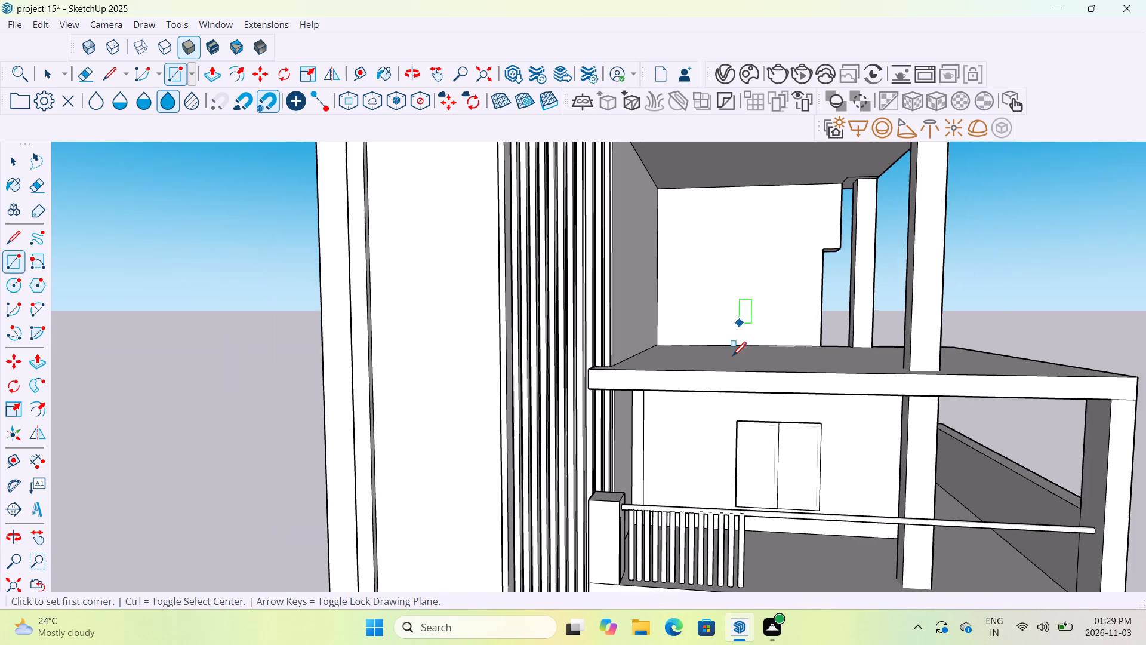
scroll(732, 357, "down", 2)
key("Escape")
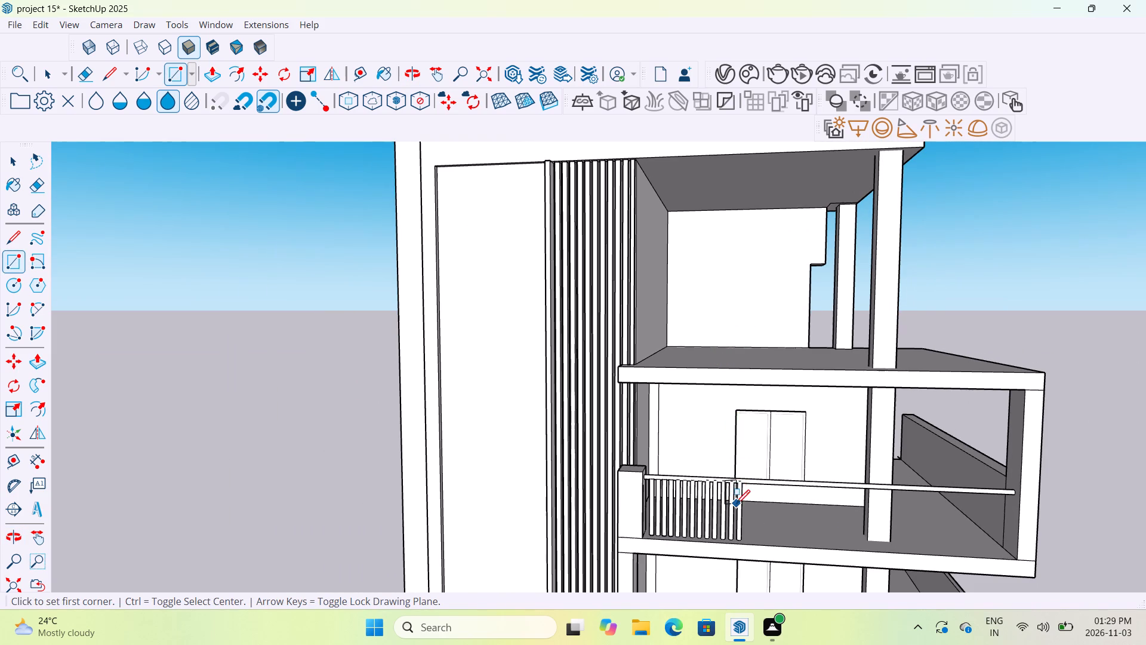
Copy the round handrail of the upper balcony straight up to railing height above the top-floor terrace slab.
scroll(736, 503, "up", 5)
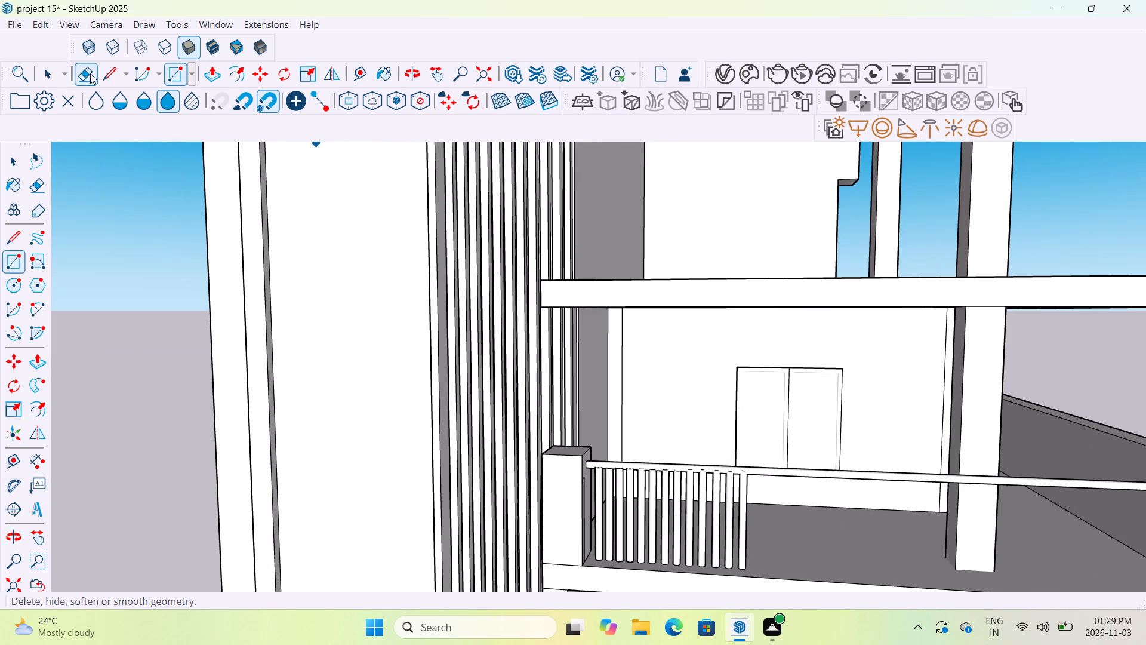
left_click(50, 73)
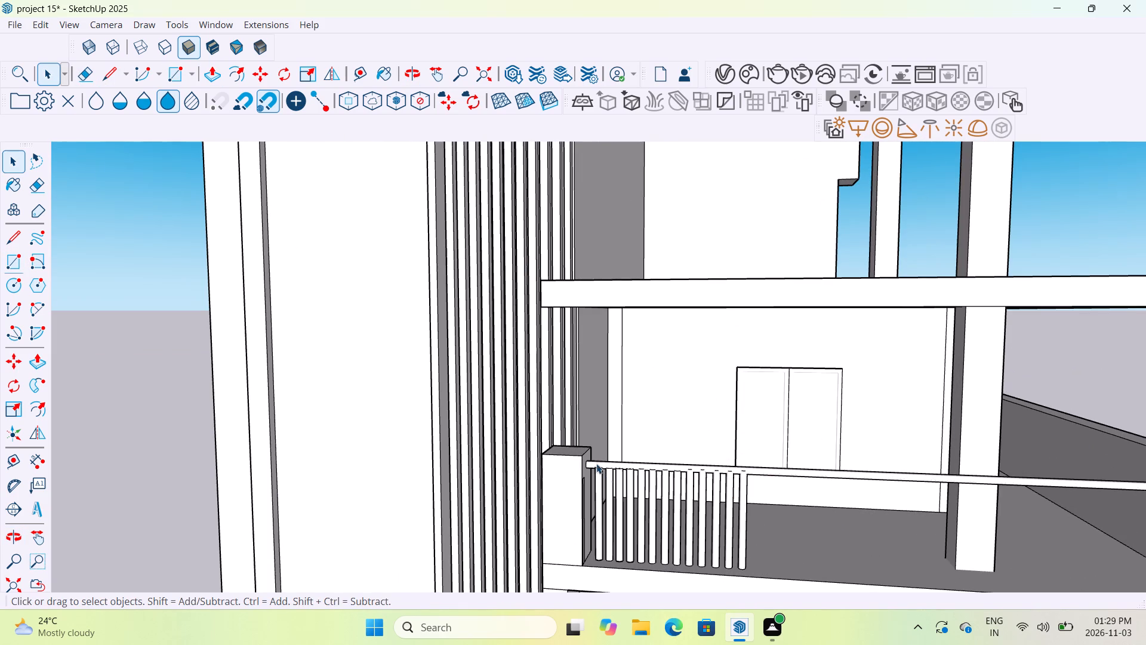
left_click(593, 460)
key("m")
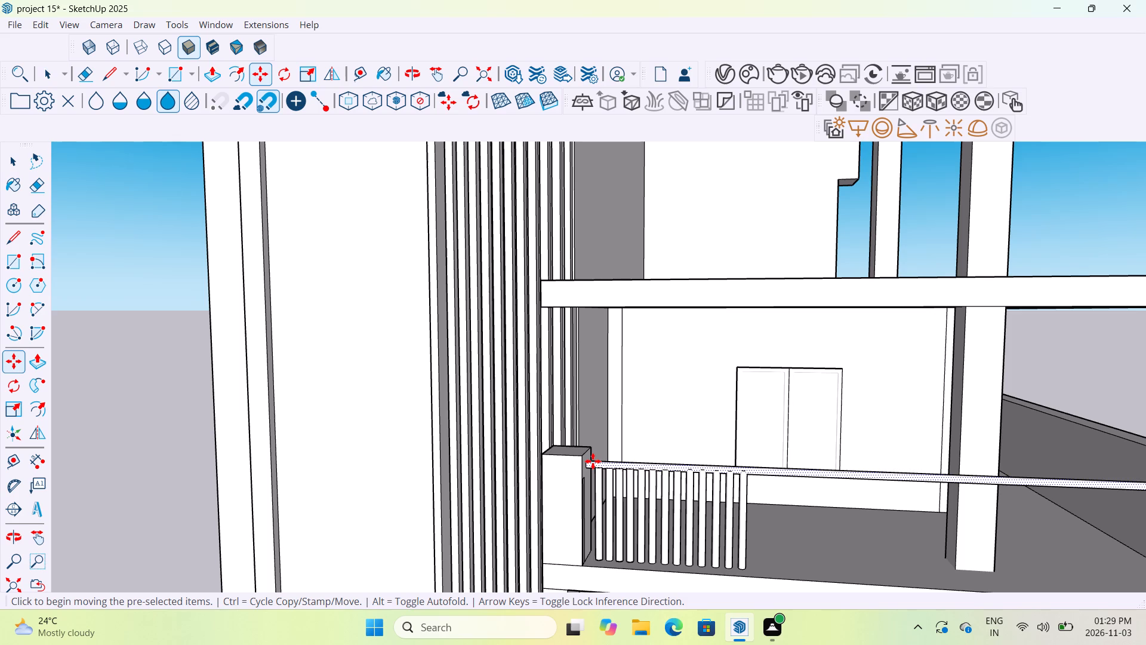
scroll(590, 463, "up", 7)
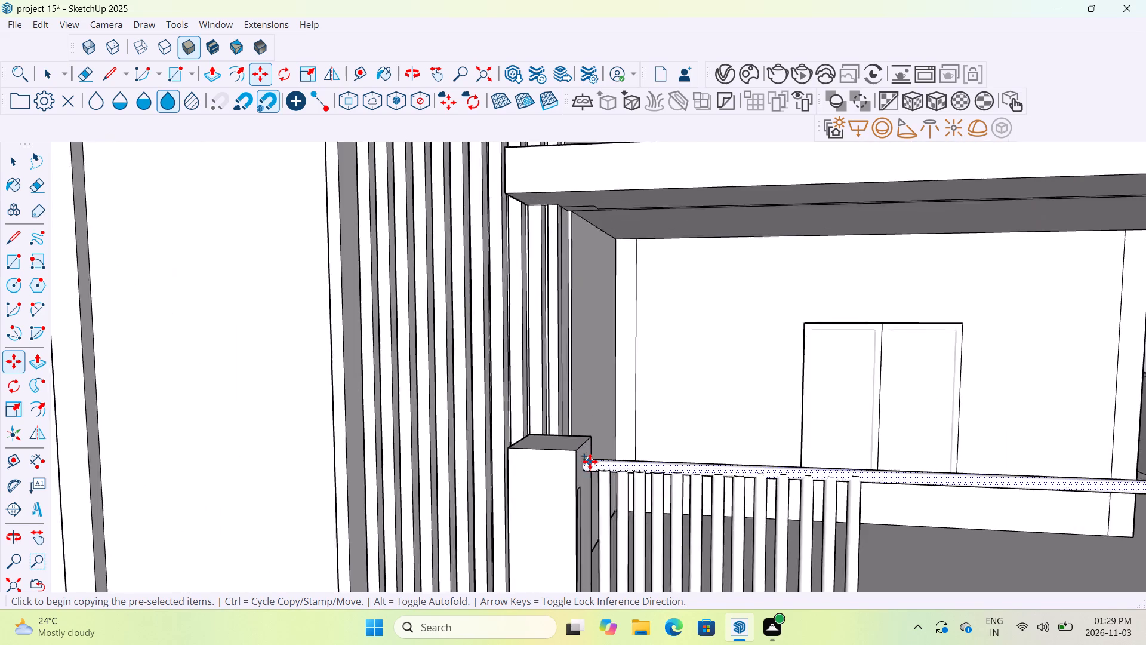
scroll(590, 462, "up", 3)
left_click(582, 468)
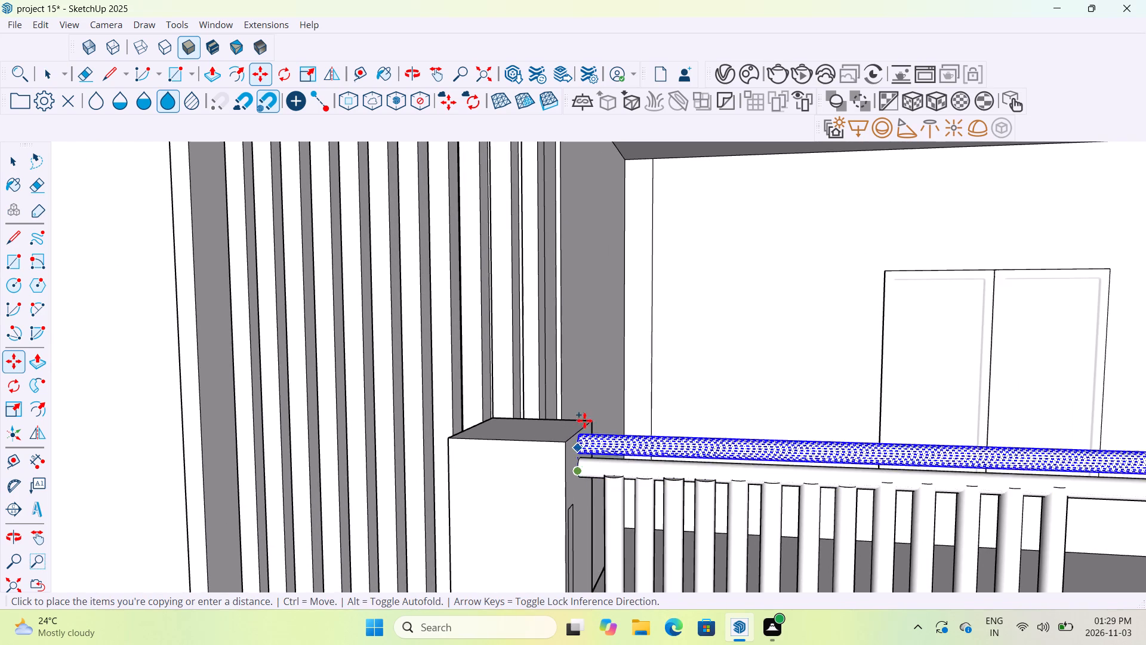
scroll(581, 393, "down", 13)
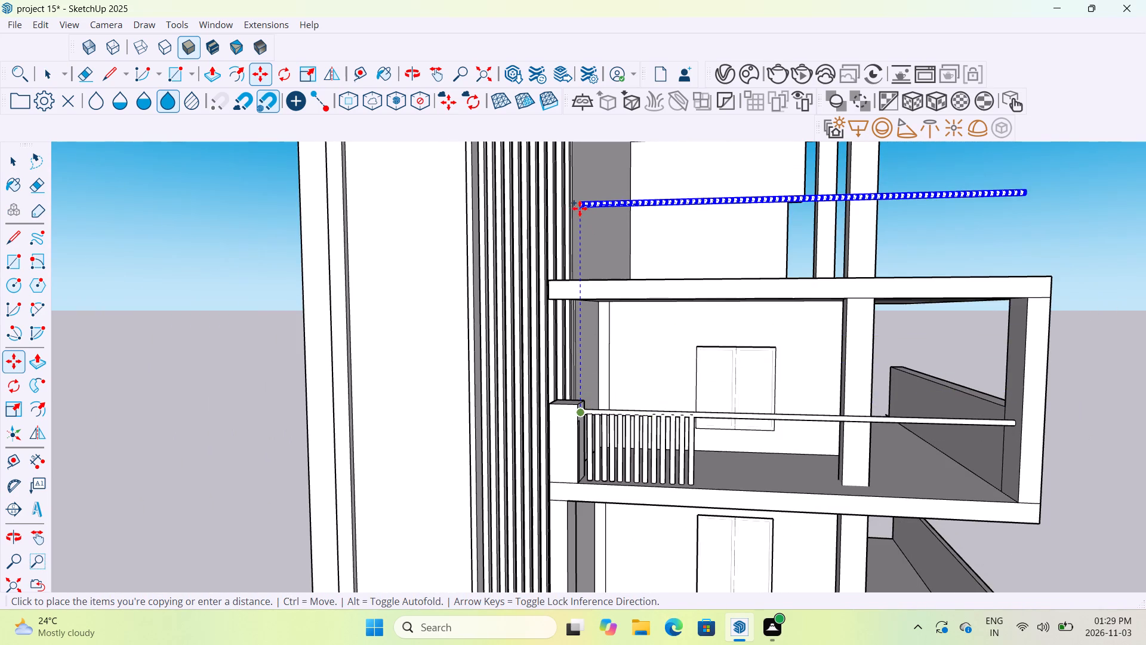
scroll(581, 214, "up", 11)
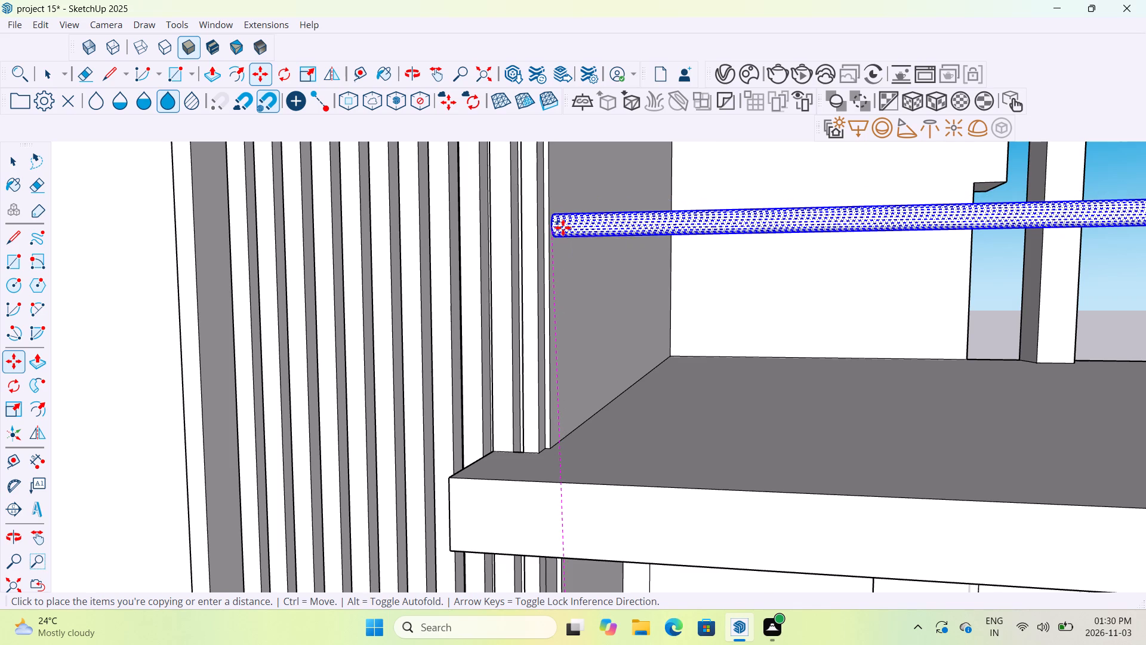
left_click(569, 228)
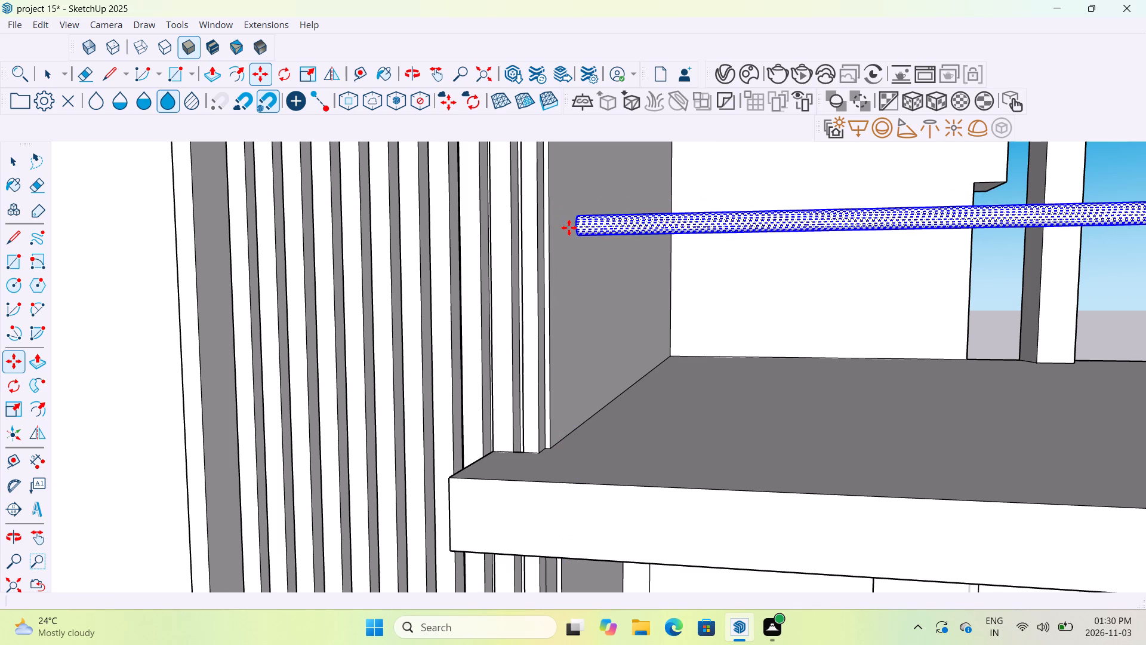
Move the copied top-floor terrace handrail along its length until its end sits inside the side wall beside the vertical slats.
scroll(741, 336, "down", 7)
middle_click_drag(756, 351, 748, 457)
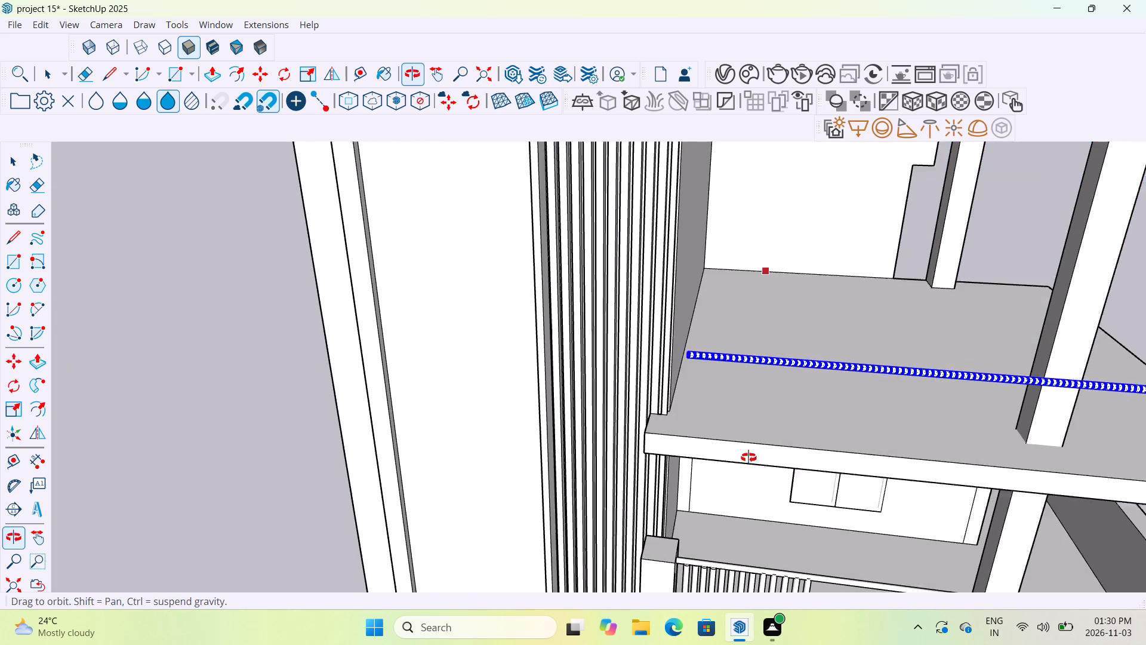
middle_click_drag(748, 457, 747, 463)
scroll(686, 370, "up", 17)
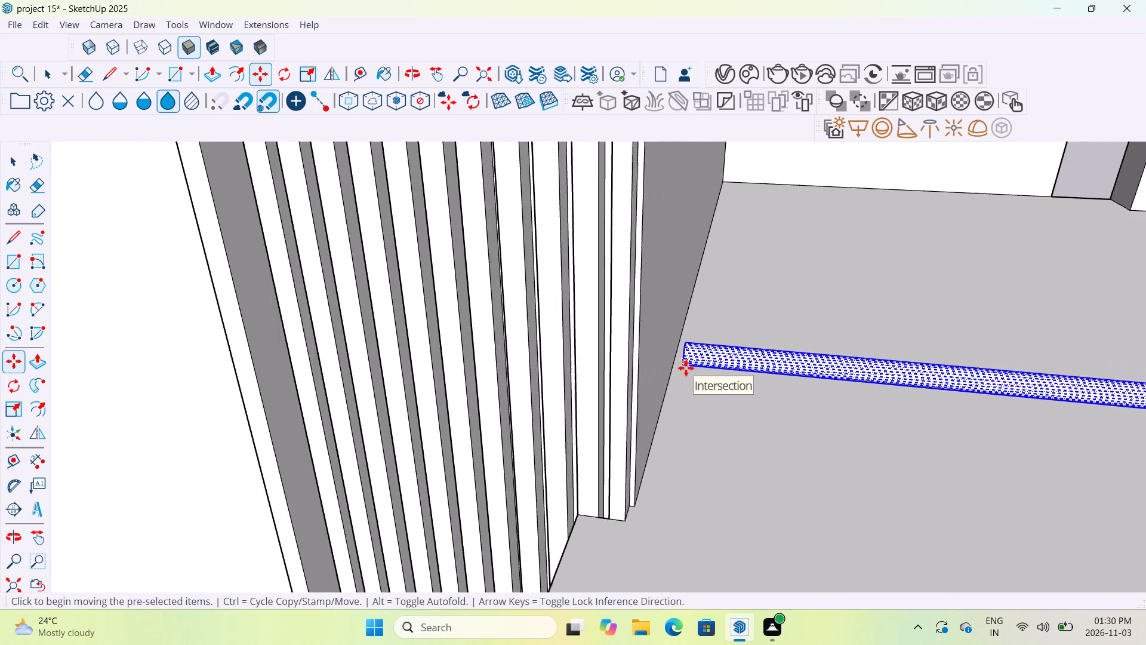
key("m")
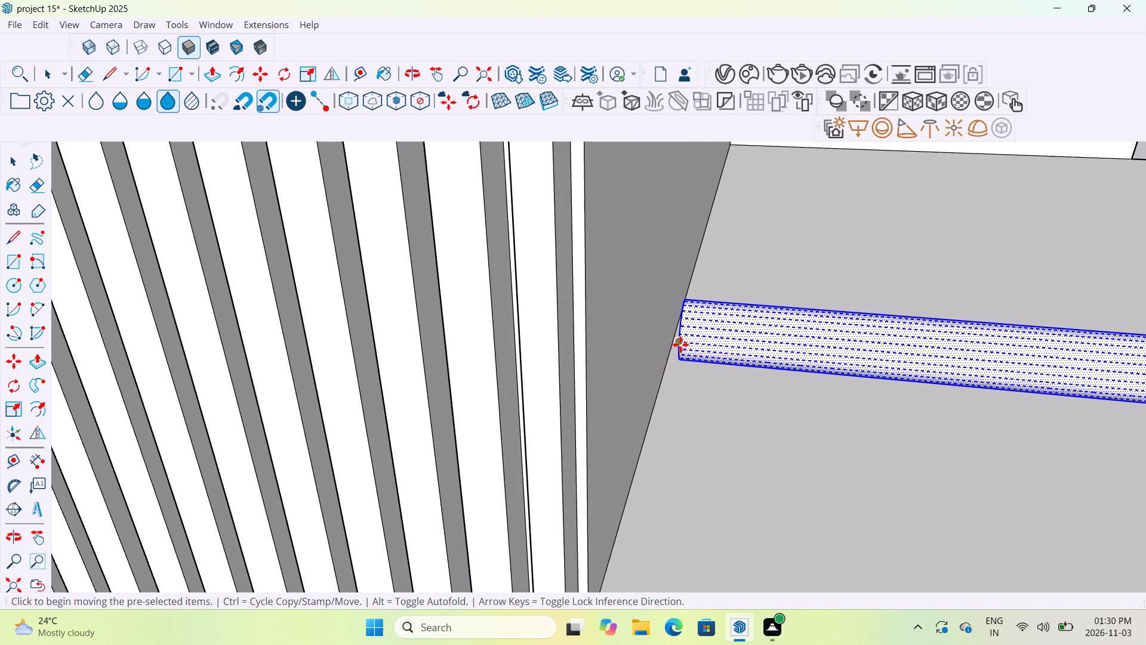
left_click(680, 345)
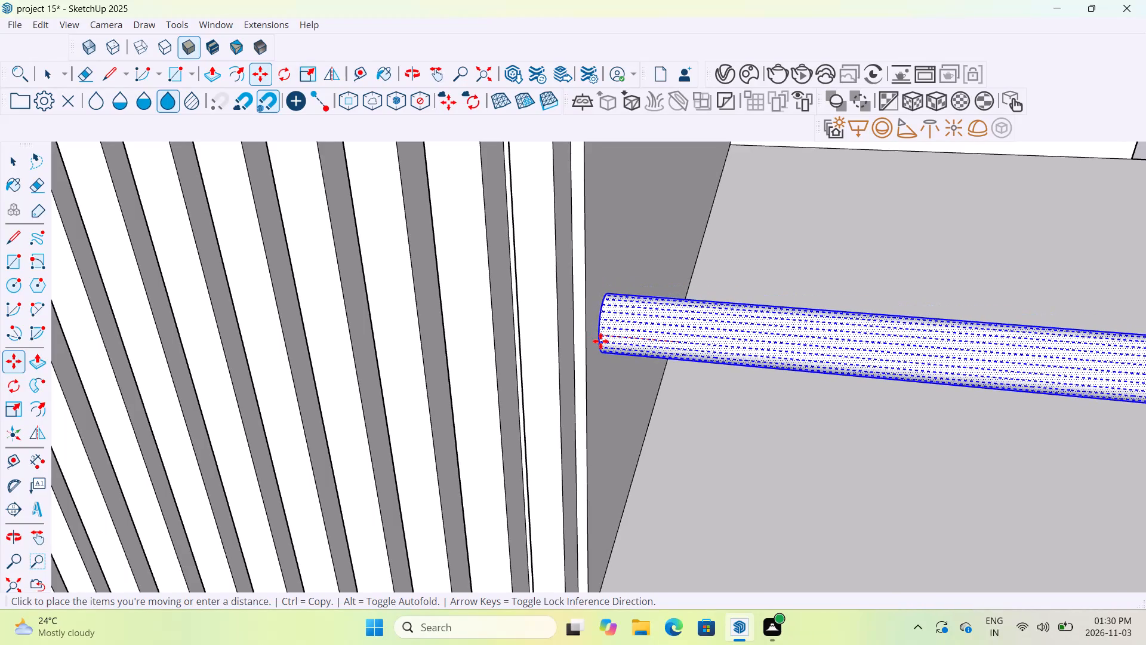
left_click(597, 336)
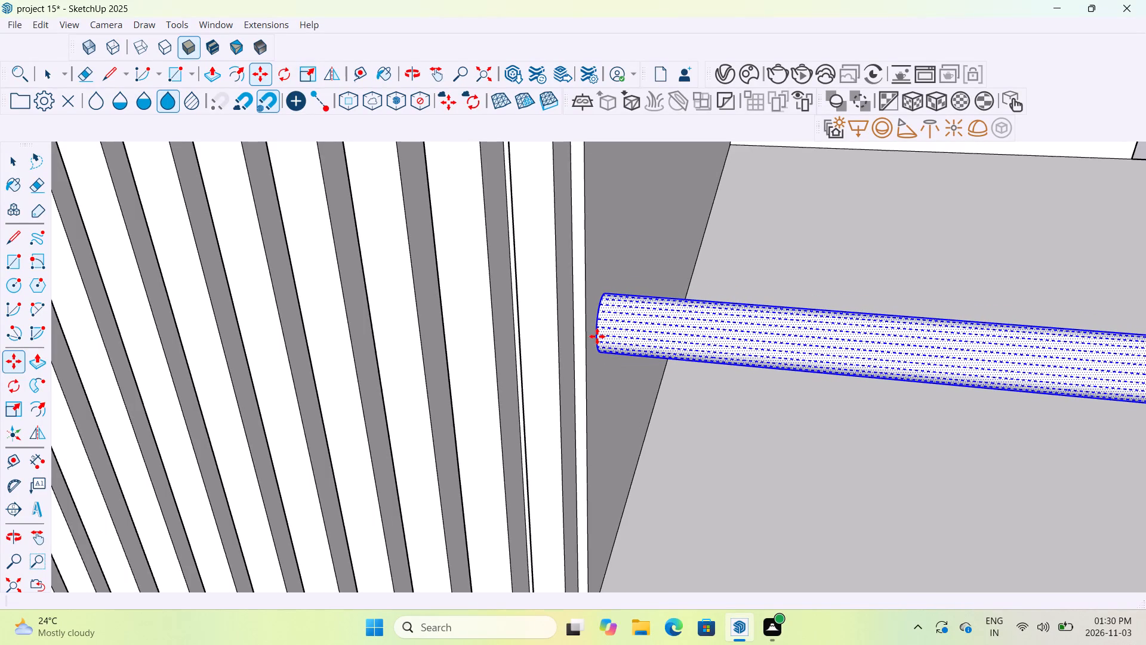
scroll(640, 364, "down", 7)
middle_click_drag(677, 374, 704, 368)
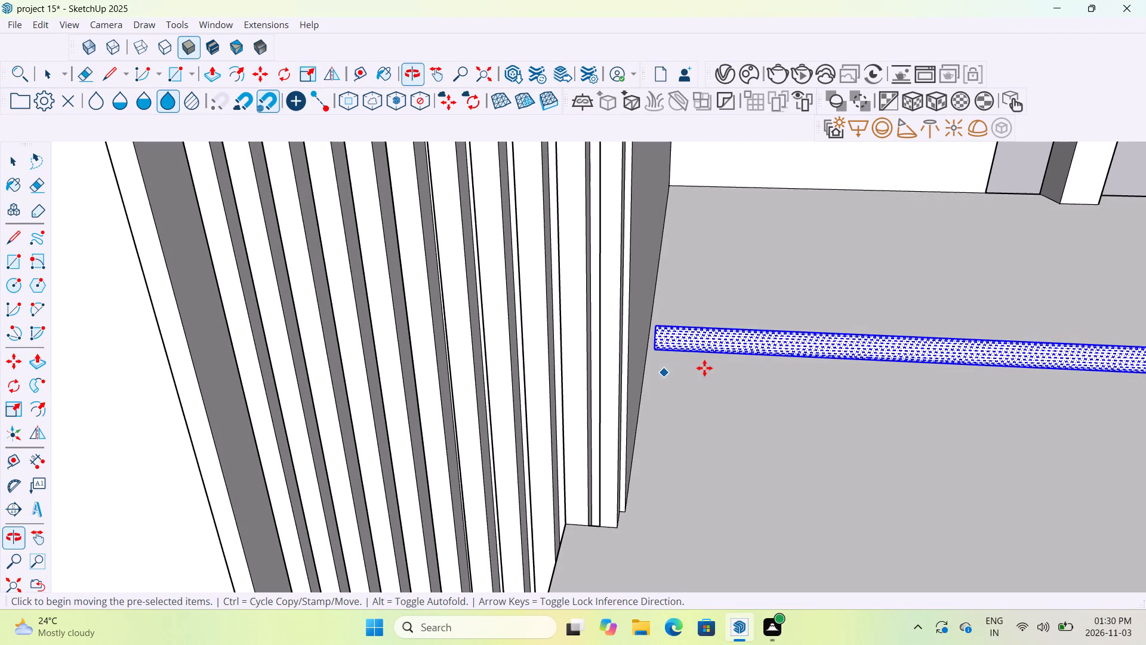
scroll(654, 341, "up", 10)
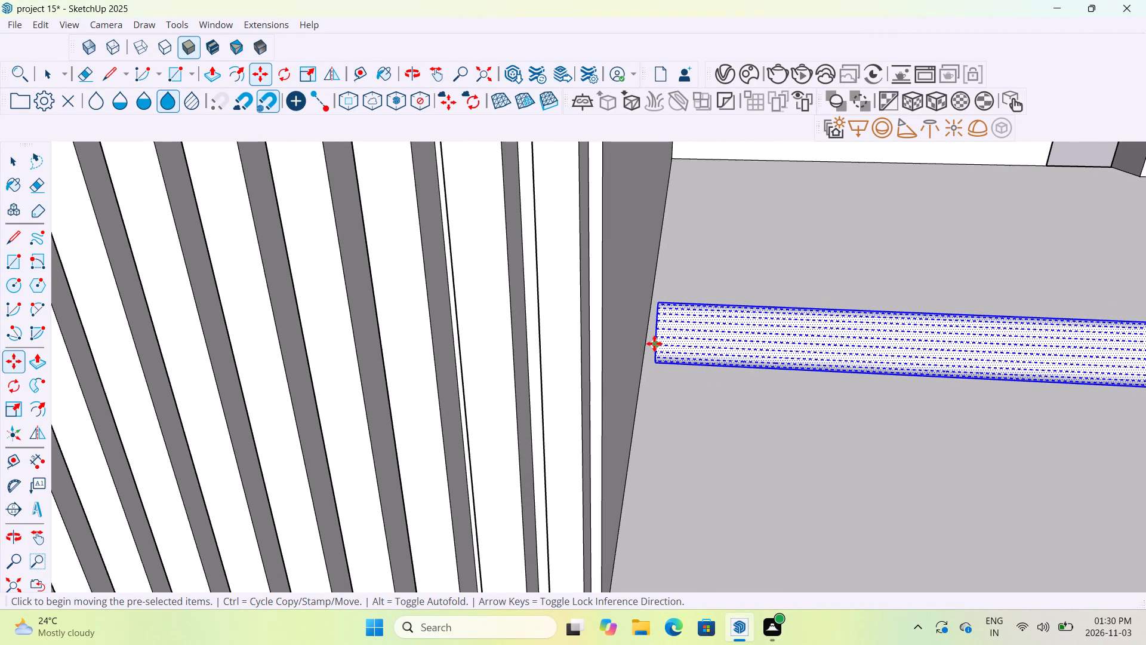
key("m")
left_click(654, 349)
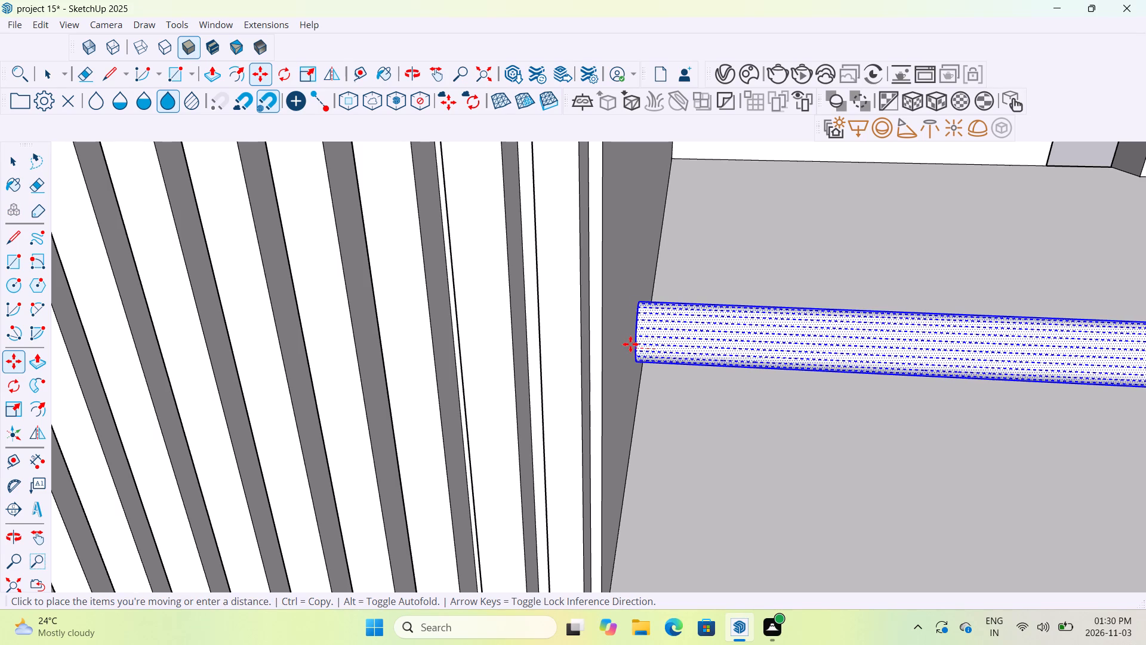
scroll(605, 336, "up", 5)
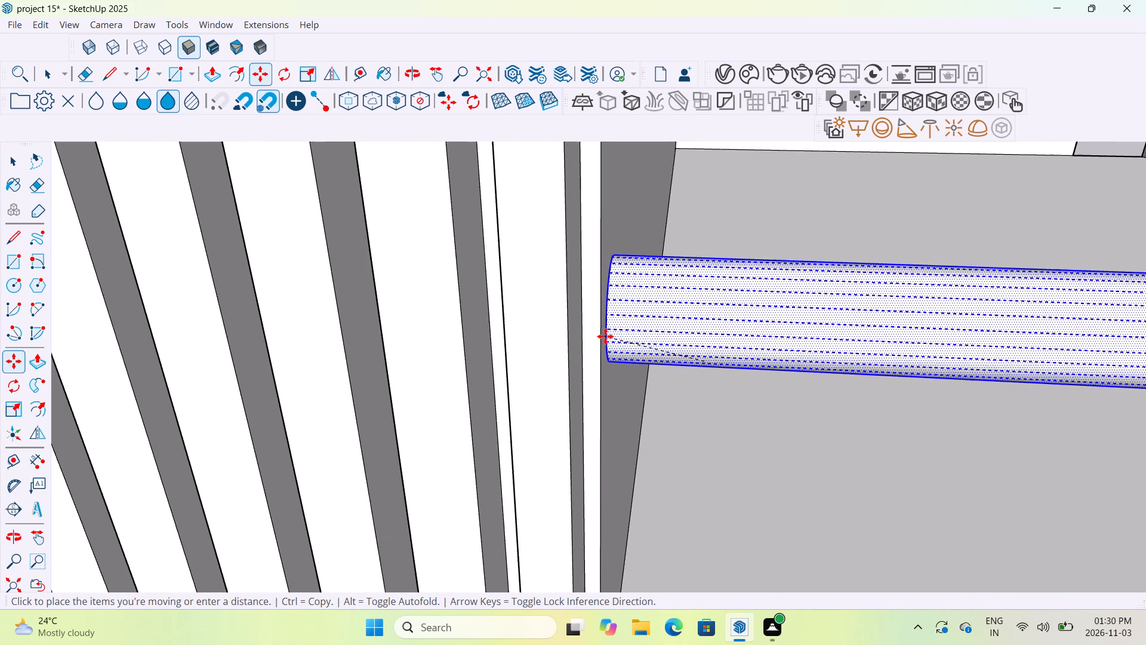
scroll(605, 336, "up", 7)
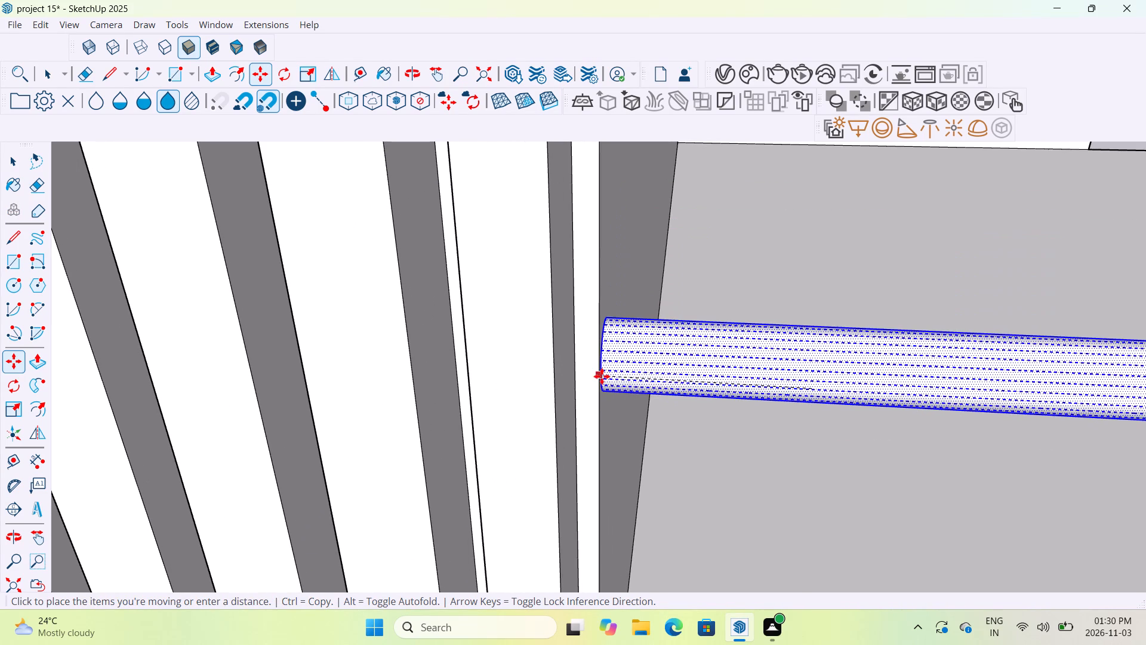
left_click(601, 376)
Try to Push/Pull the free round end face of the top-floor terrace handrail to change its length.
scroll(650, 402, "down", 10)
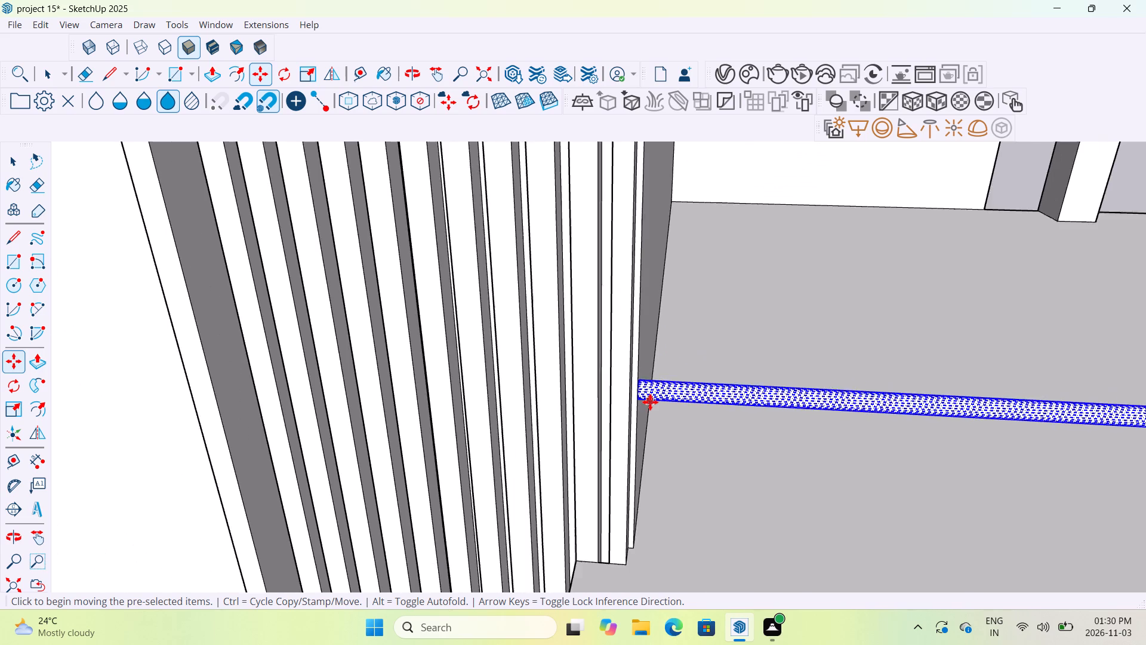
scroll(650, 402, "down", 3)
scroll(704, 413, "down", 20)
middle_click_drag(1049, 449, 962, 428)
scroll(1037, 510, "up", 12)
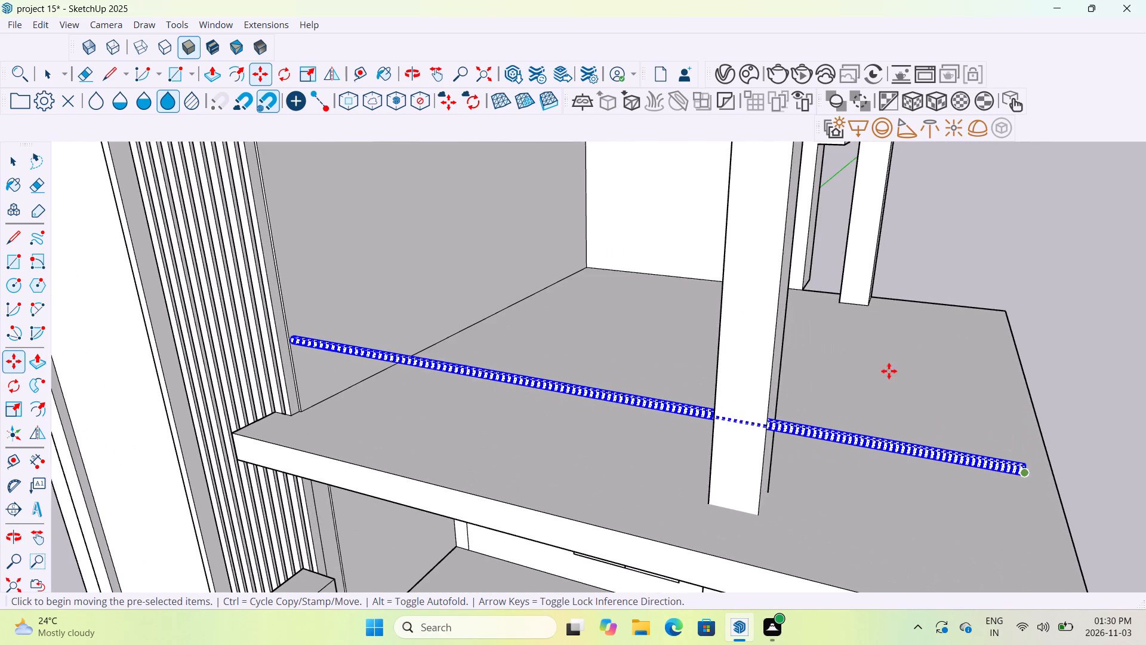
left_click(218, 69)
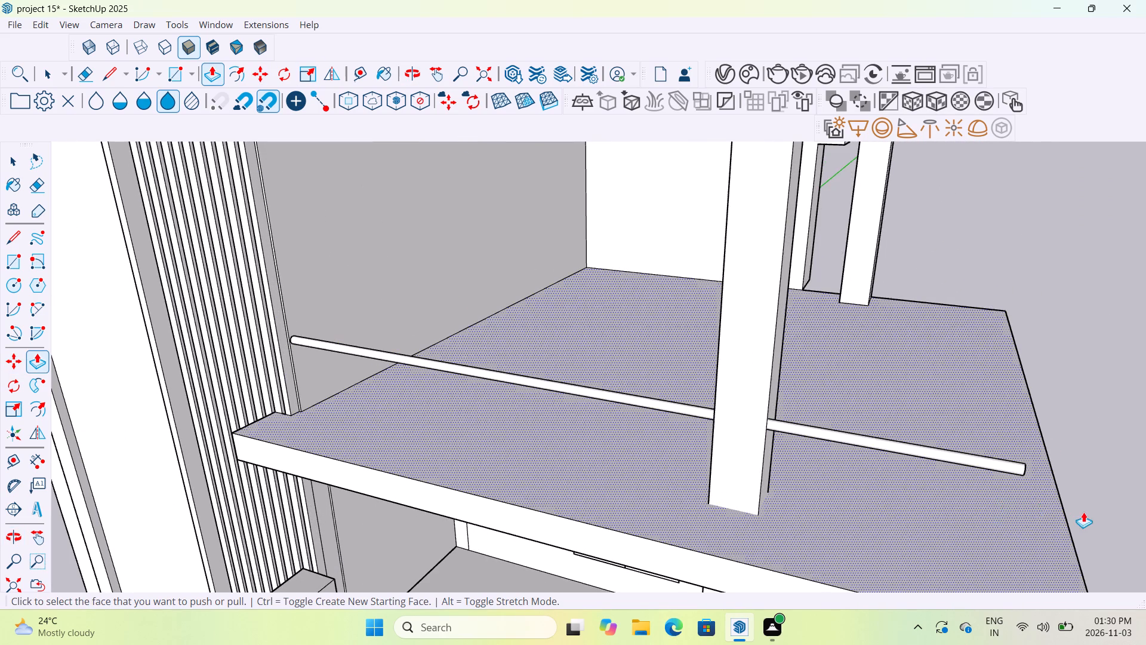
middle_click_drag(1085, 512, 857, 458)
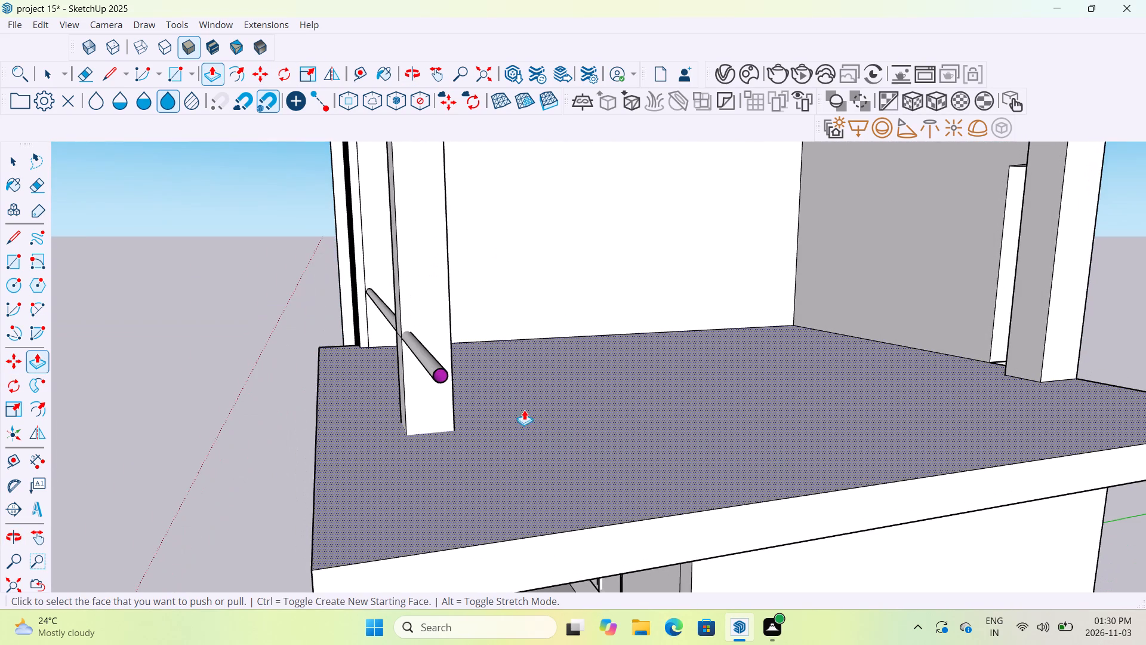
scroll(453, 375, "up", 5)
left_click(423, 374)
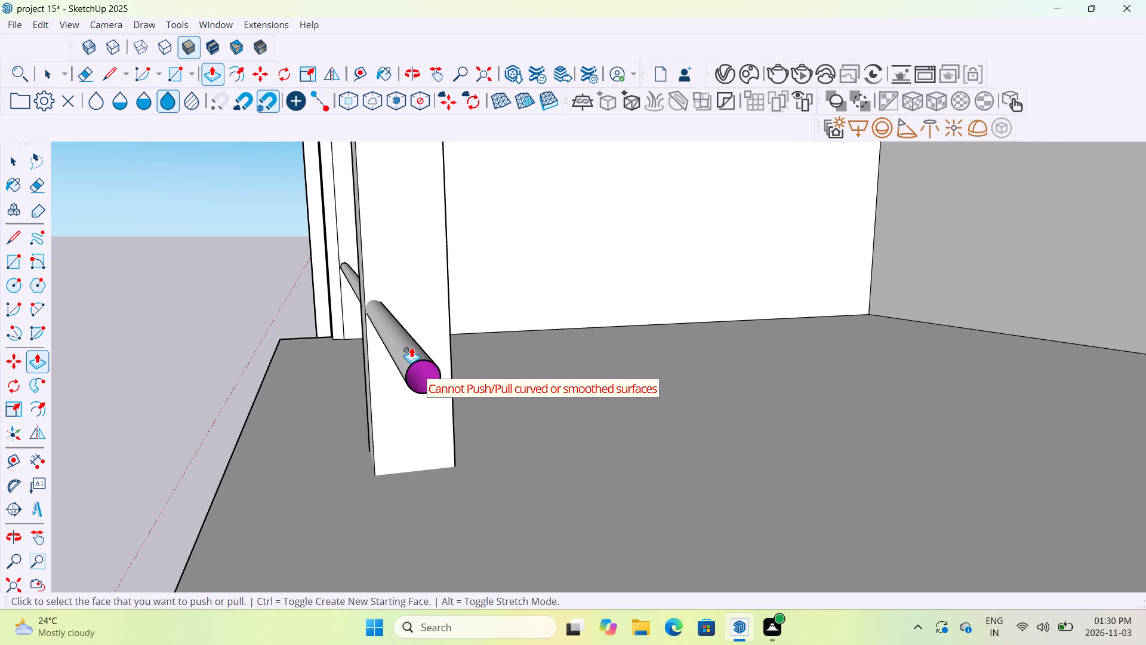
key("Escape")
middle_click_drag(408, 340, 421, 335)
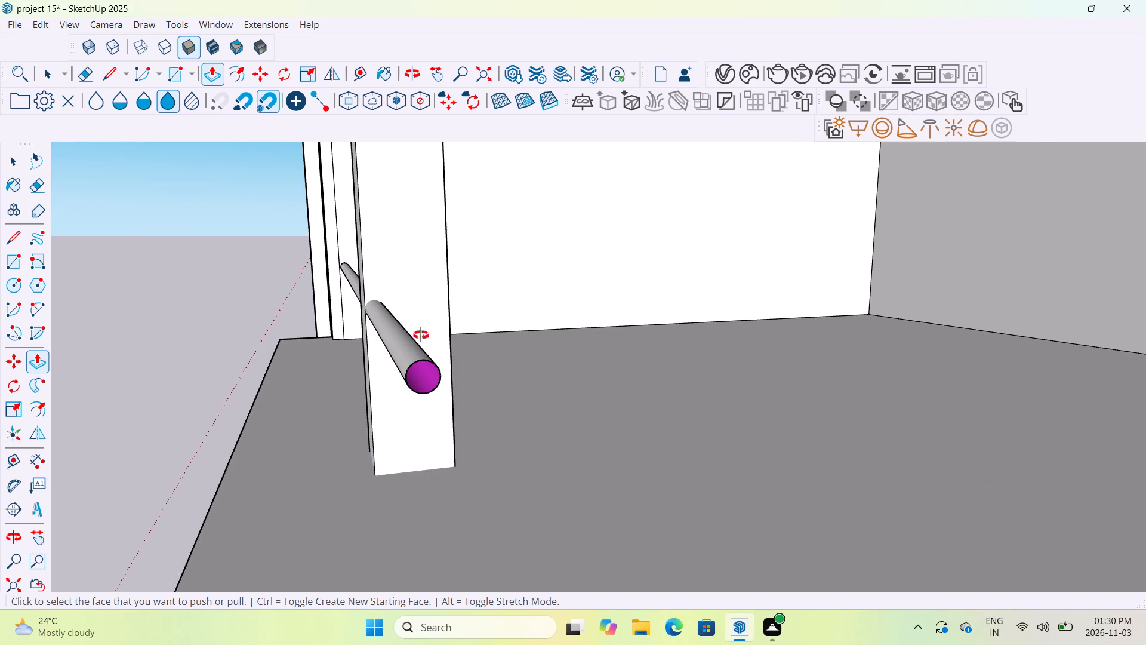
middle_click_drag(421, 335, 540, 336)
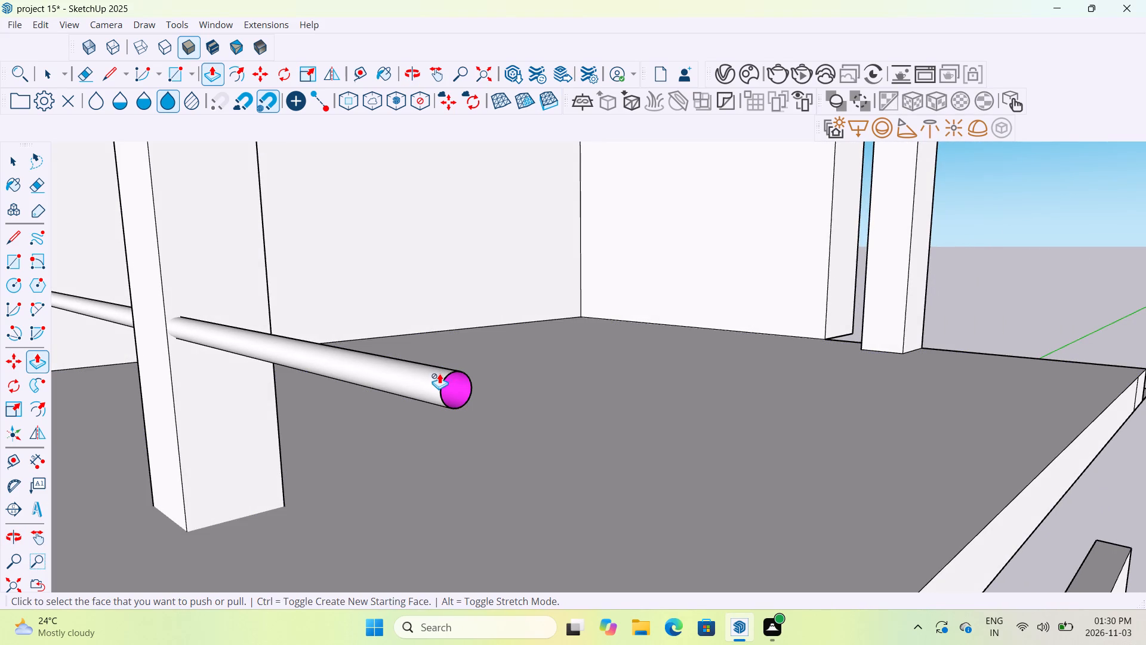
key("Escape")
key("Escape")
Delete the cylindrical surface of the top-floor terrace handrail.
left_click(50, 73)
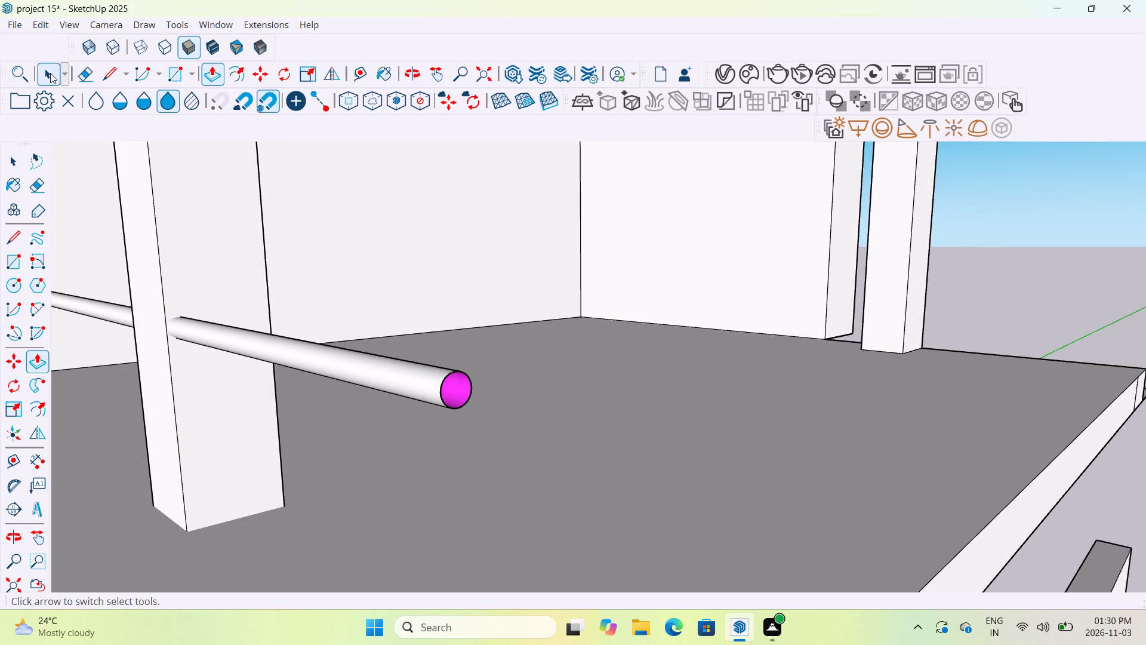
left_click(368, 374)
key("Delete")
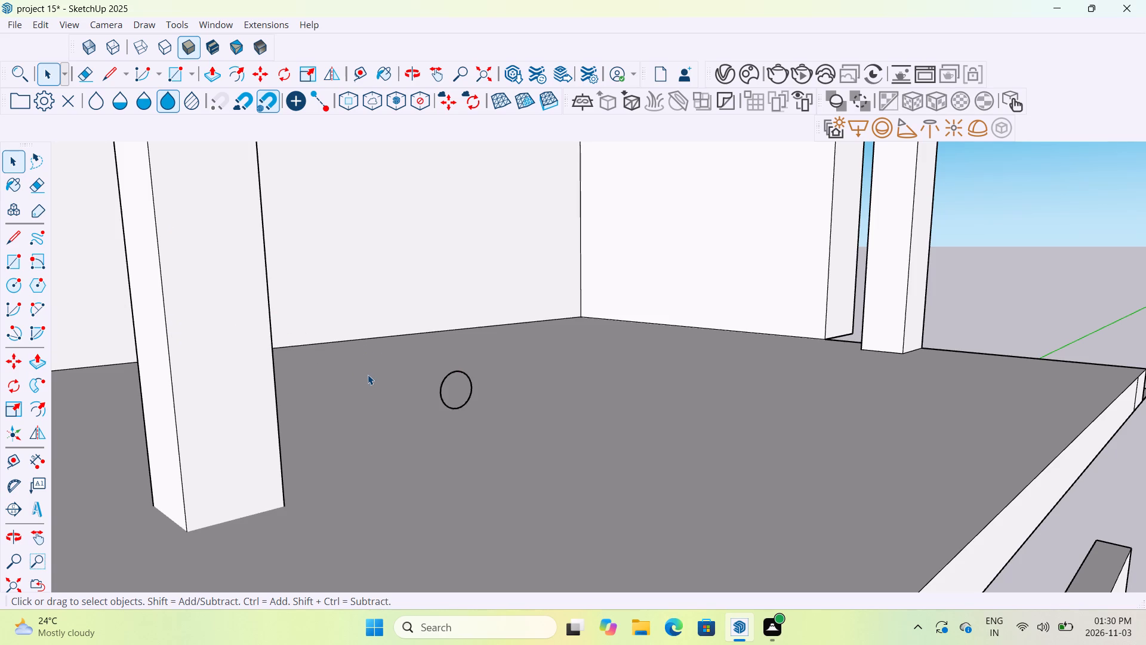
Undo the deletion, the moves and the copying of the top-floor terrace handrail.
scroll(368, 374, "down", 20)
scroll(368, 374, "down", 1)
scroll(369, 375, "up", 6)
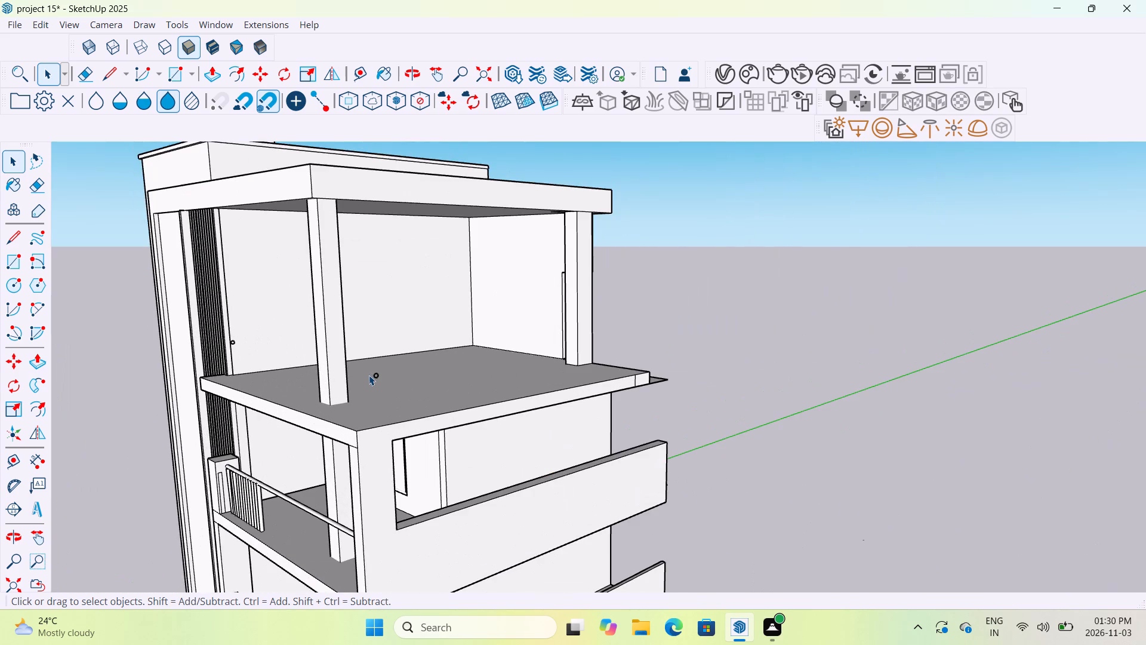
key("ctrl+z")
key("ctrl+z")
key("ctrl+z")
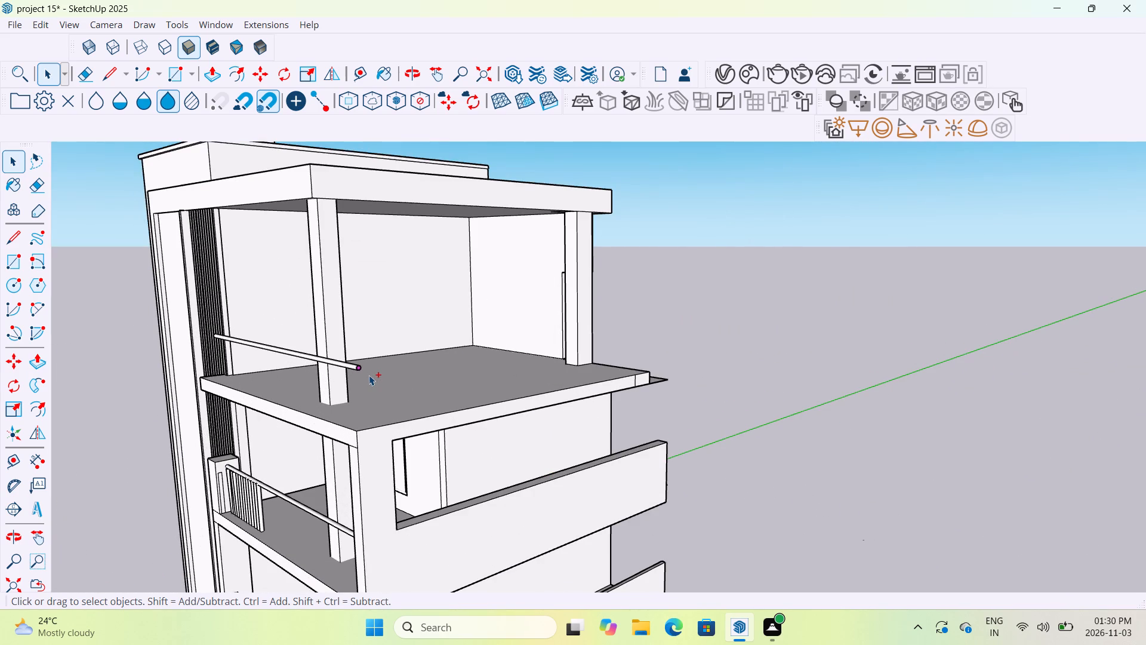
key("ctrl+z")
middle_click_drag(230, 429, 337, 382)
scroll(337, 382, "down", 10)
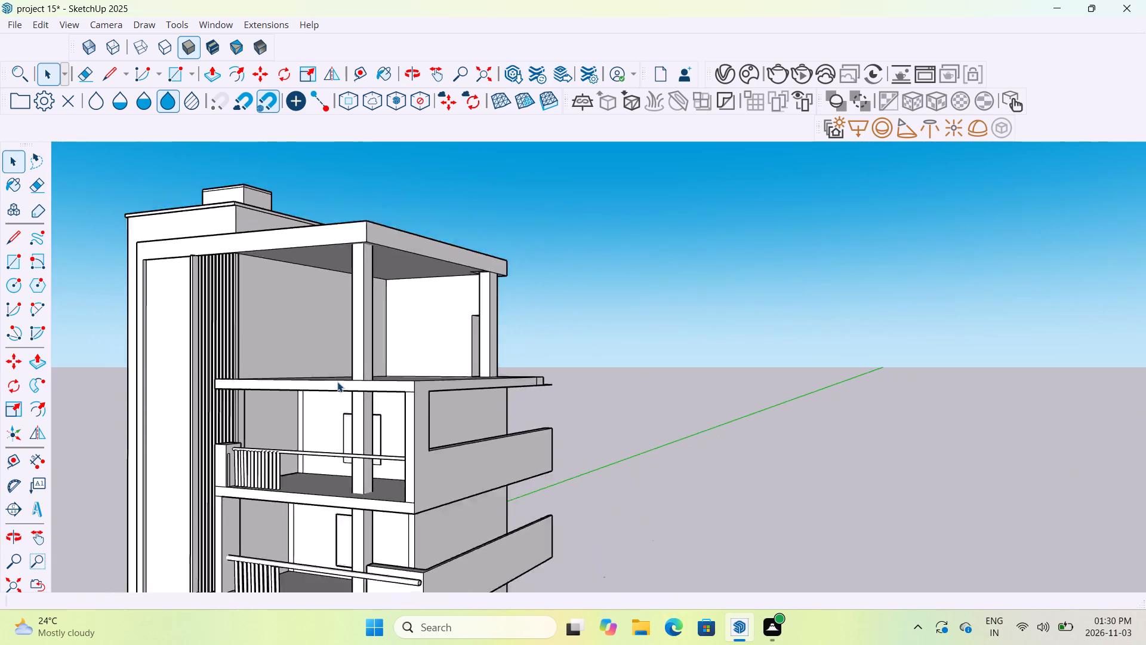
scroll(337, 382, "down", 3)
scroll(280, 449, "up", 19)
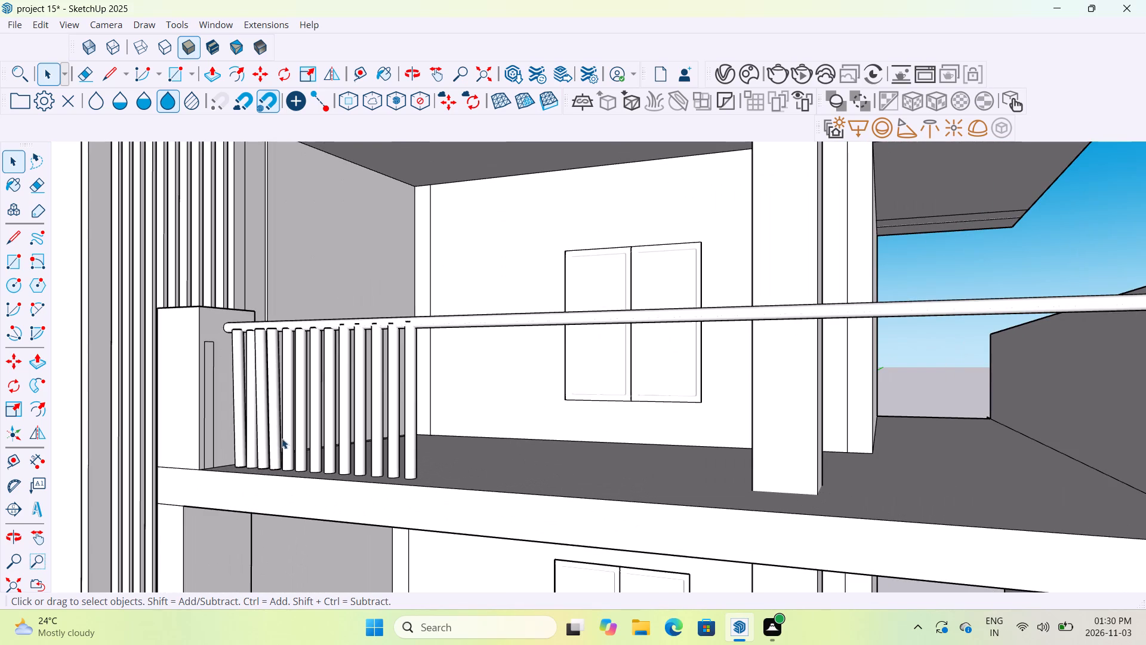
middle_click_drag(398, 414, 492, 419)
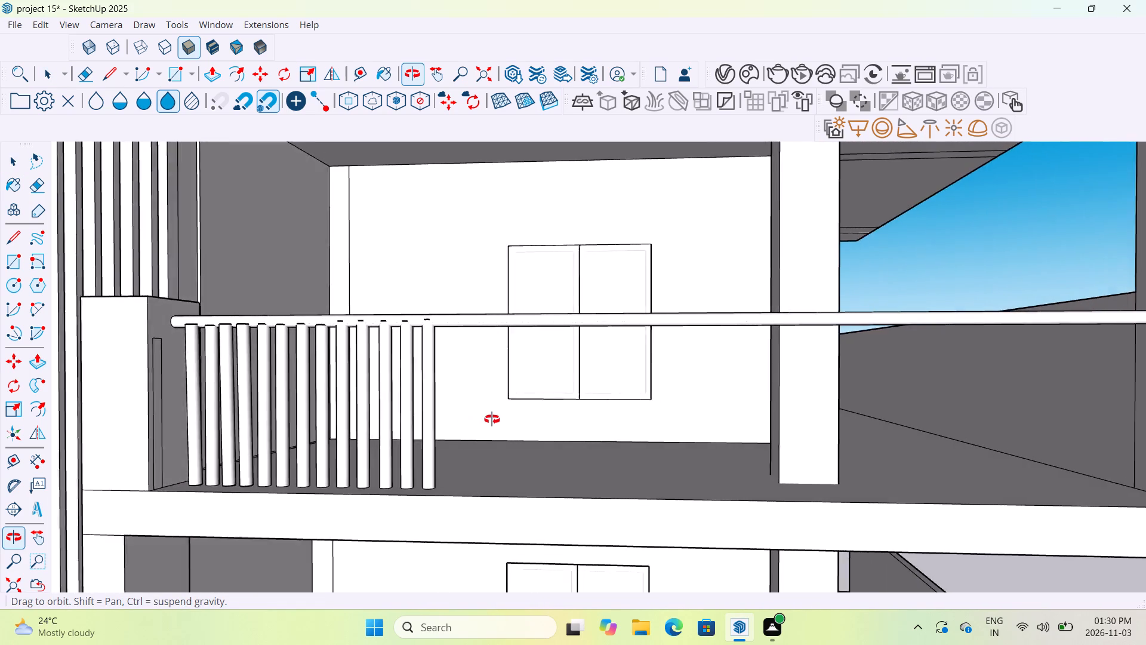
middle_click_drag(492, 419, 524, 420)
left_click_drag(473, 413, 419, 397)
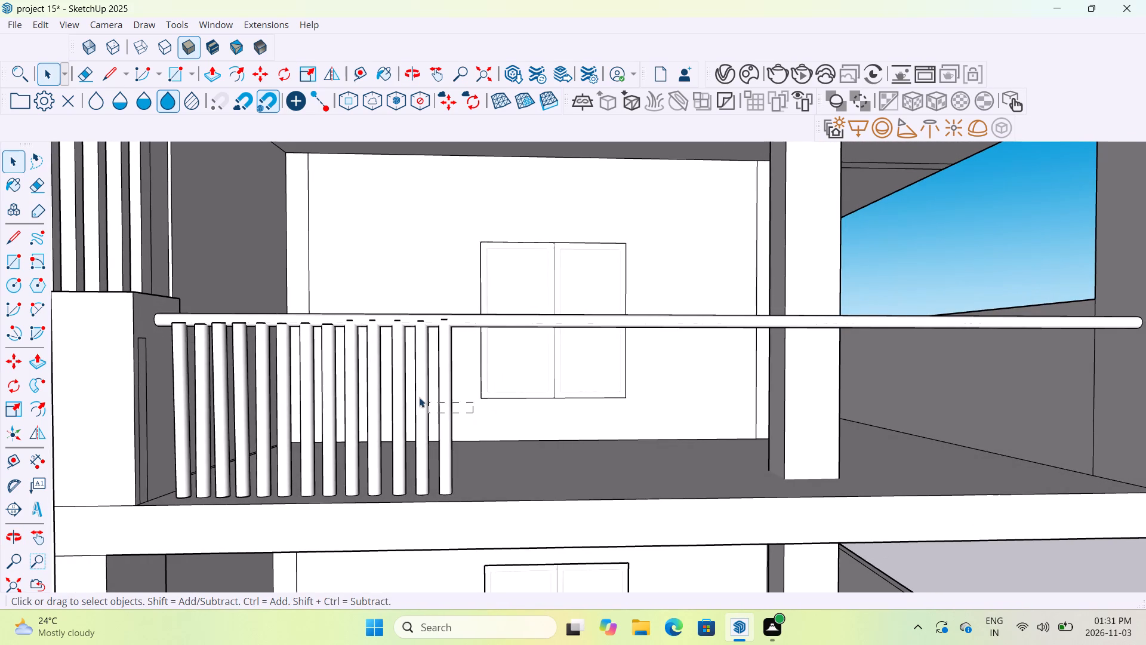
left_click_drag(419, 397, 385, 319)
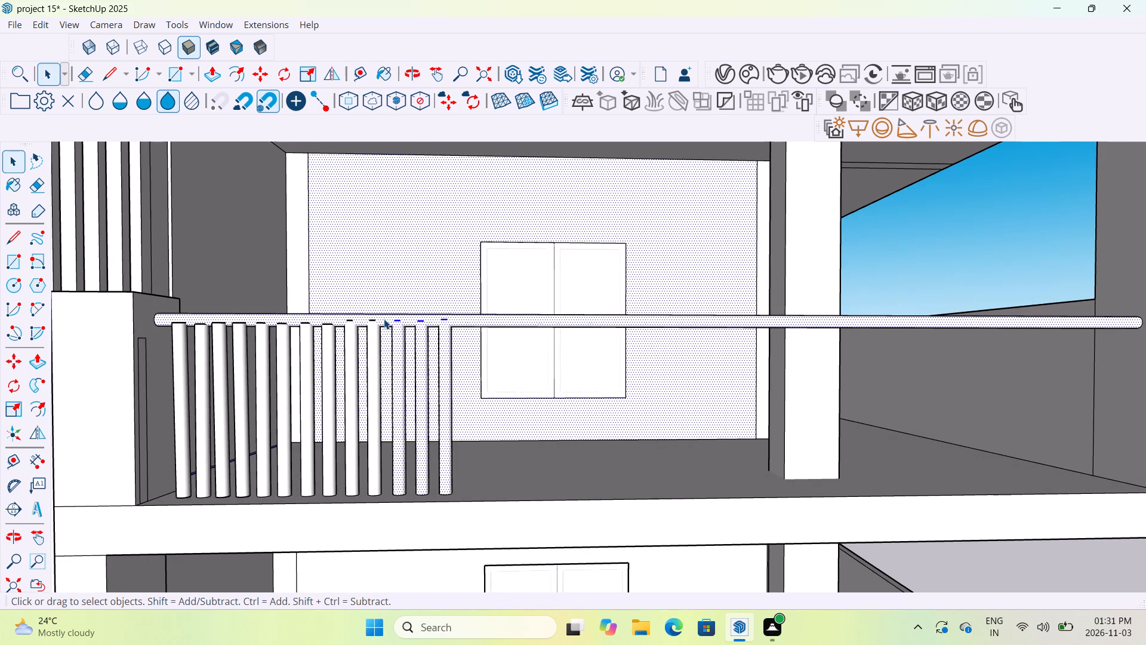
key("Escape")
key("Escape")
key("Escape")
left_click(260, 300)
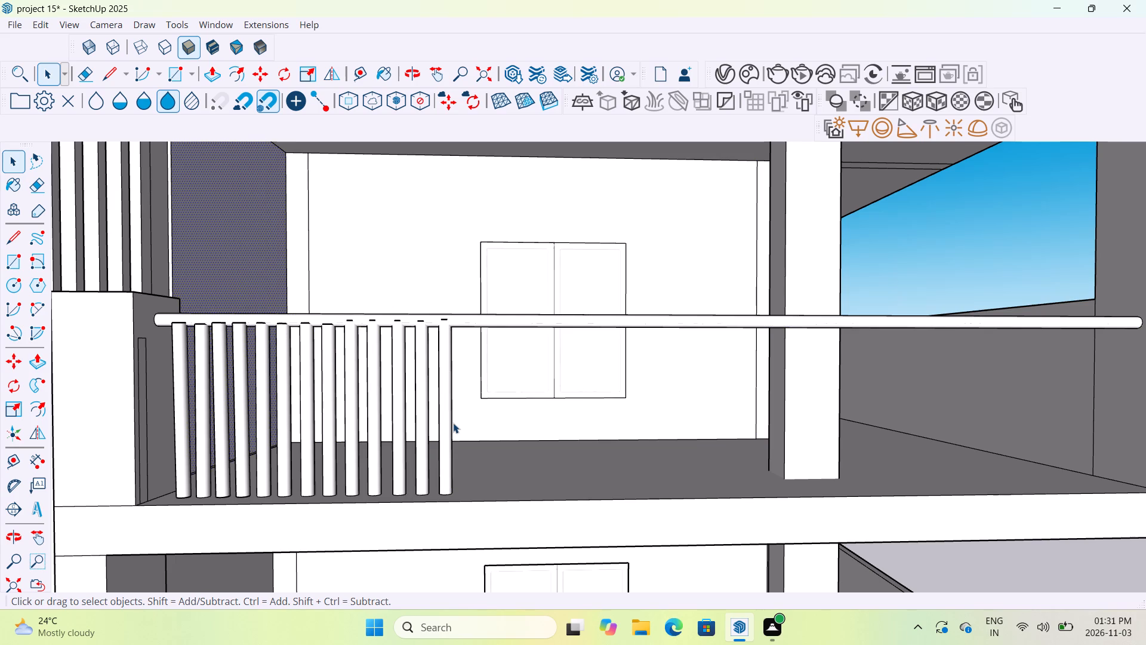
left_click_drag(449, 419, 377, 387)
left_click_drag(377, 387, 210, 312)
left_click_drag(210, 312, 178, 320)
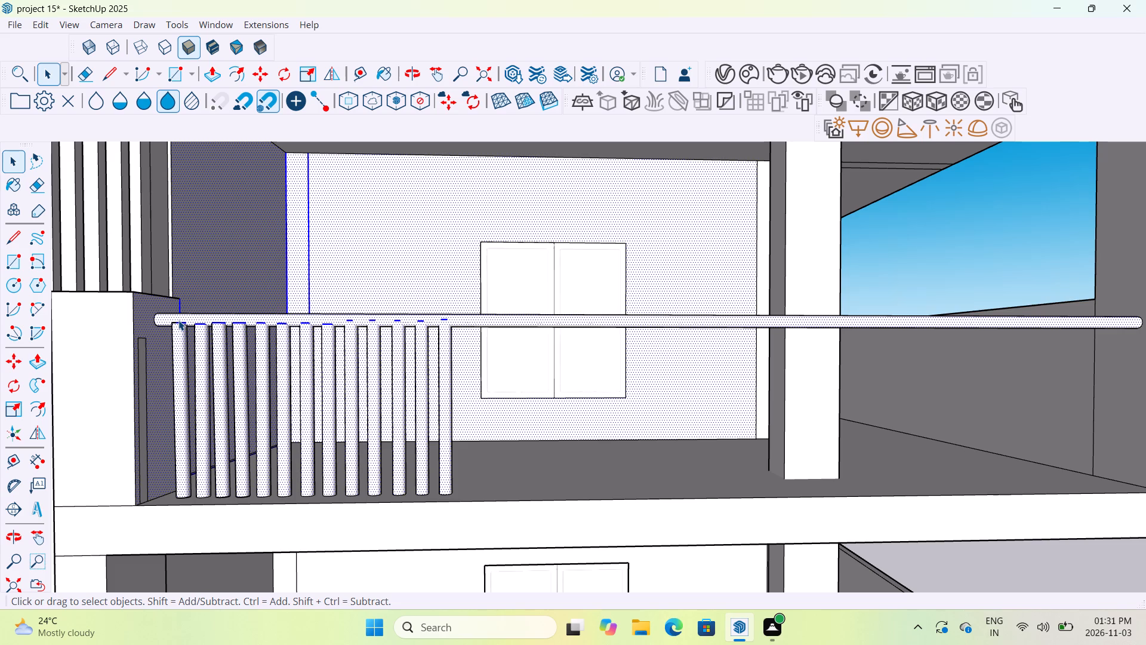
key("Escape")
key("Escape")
Copy the upper balcony's end baluster beside the side wall straight up onto the top-floor terrace floor near its front edge.
left_click(183, 346)
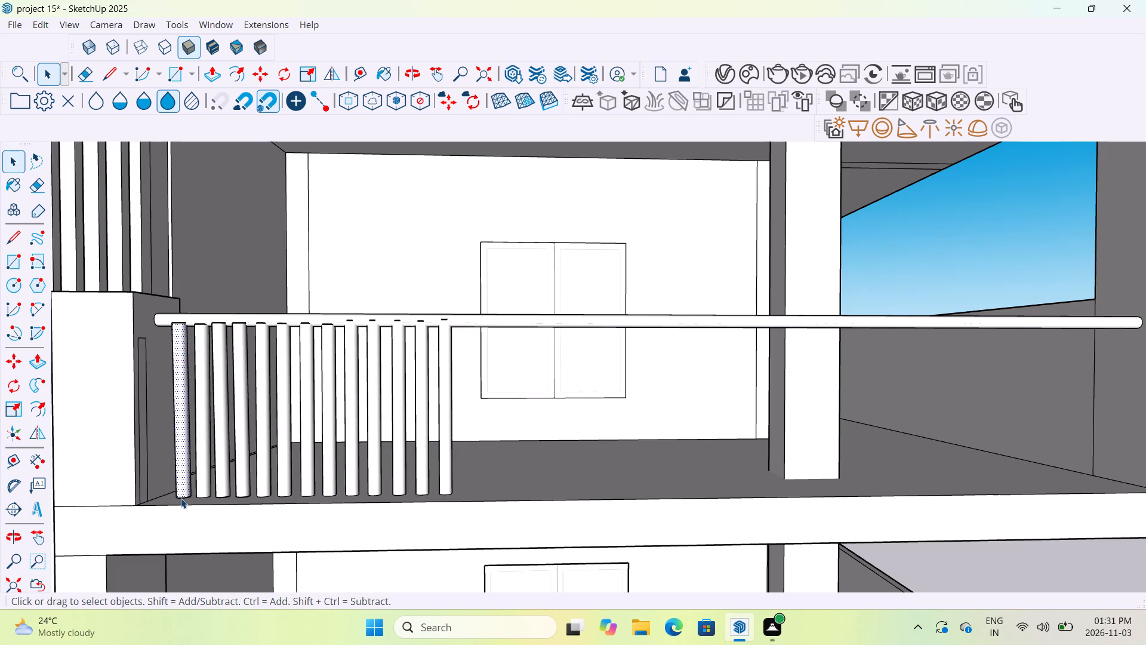
key("m")
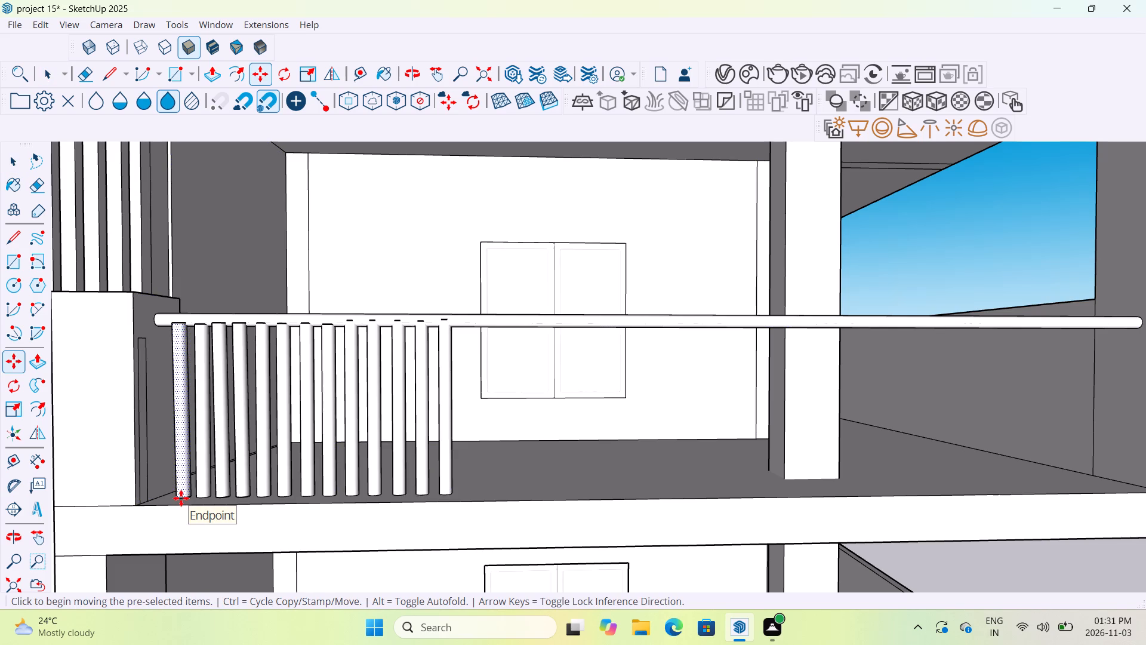
key("c")
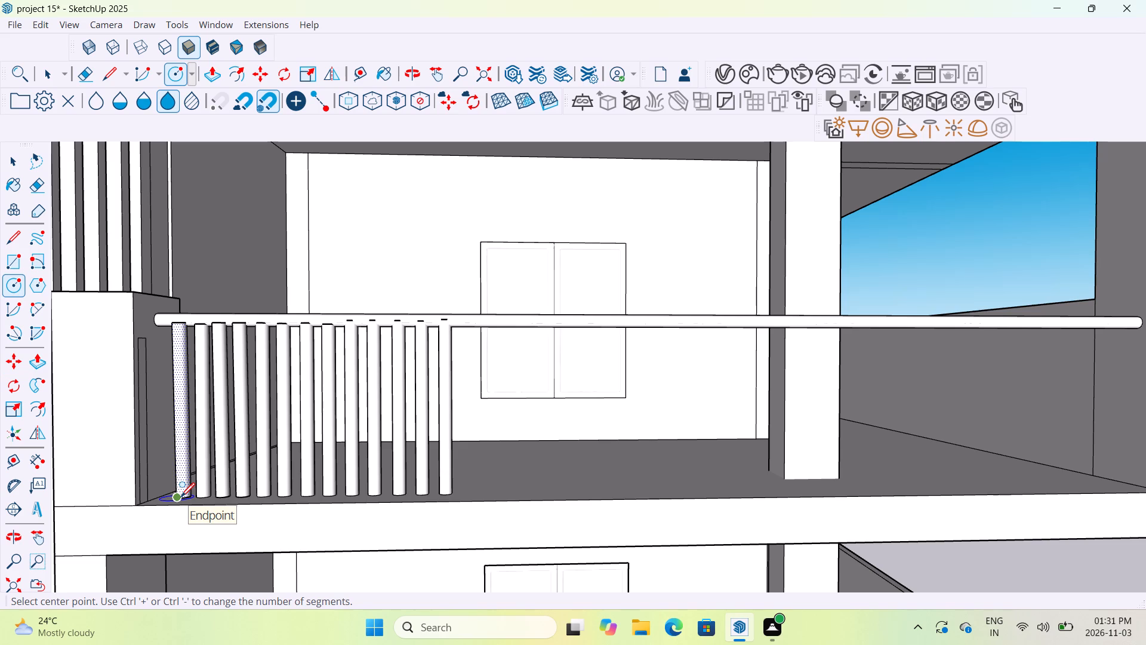
left_click(181, 498)
key("Escape")
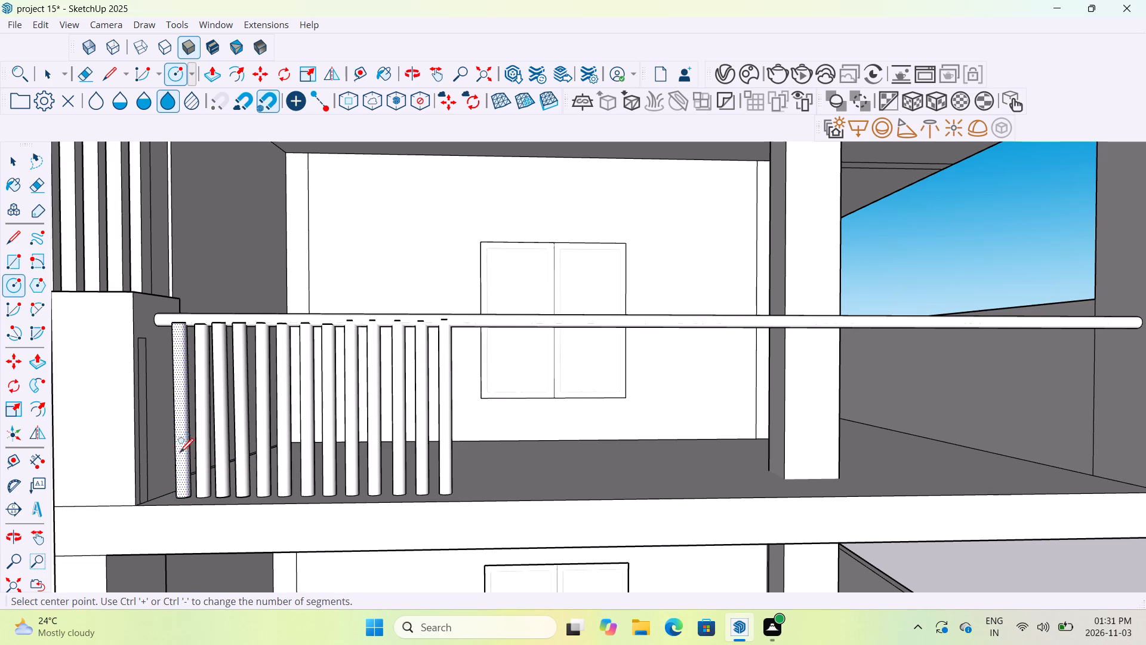
scroll(176, 500, "up", 5)
key("Escape")
key("Escape")
key("Escape")
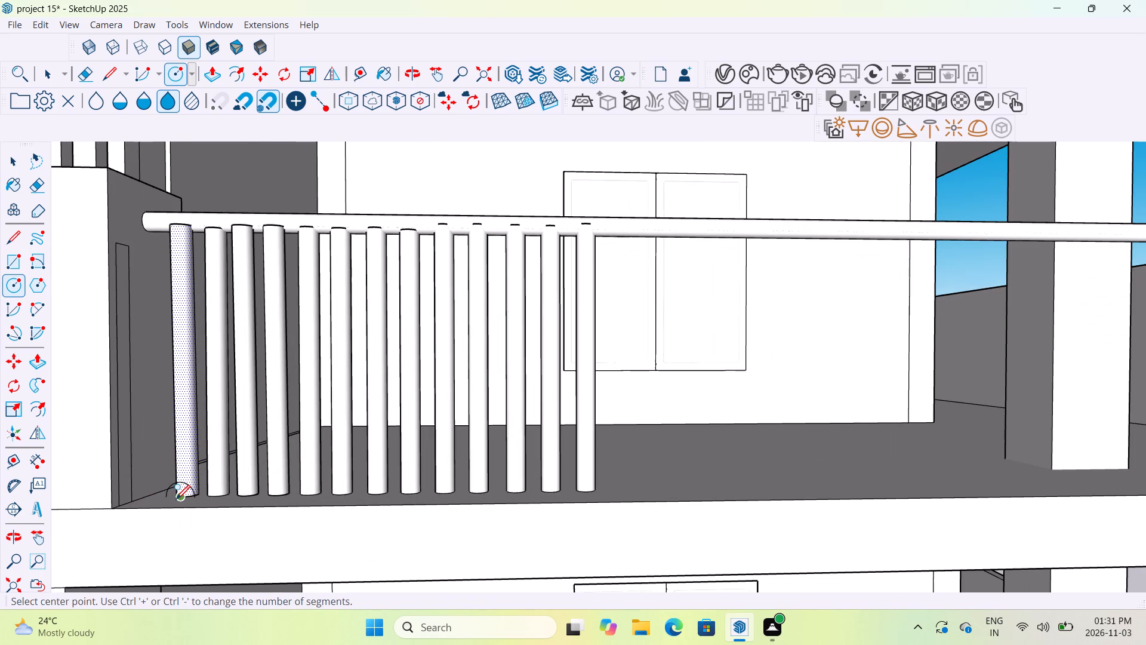
key("m")
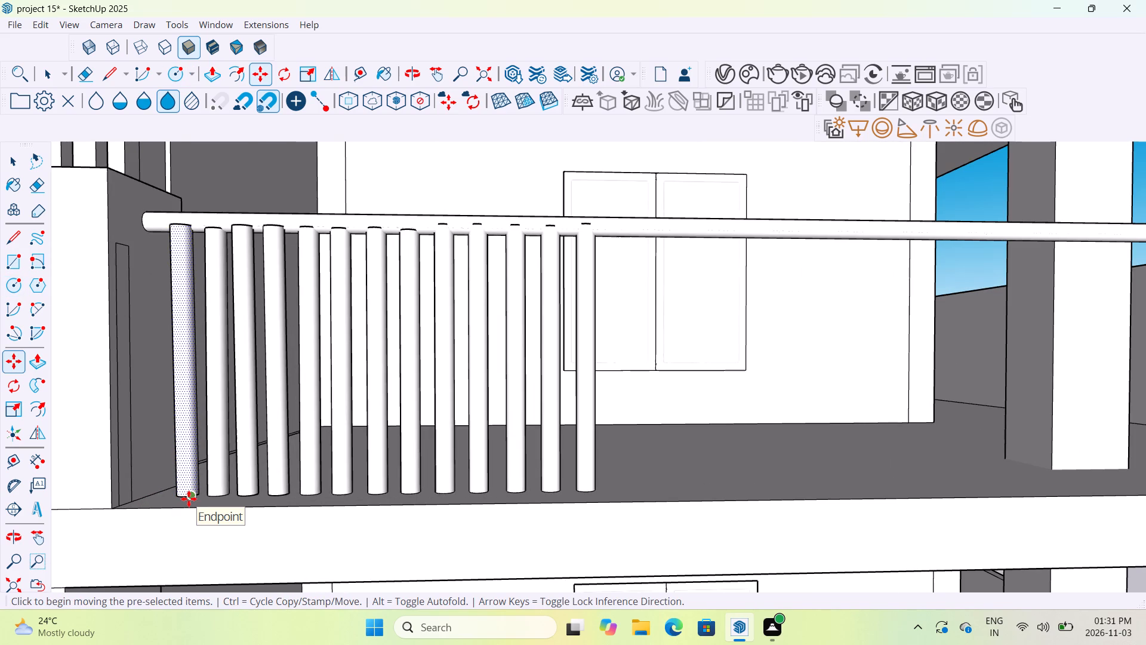
left_click(189, 499)
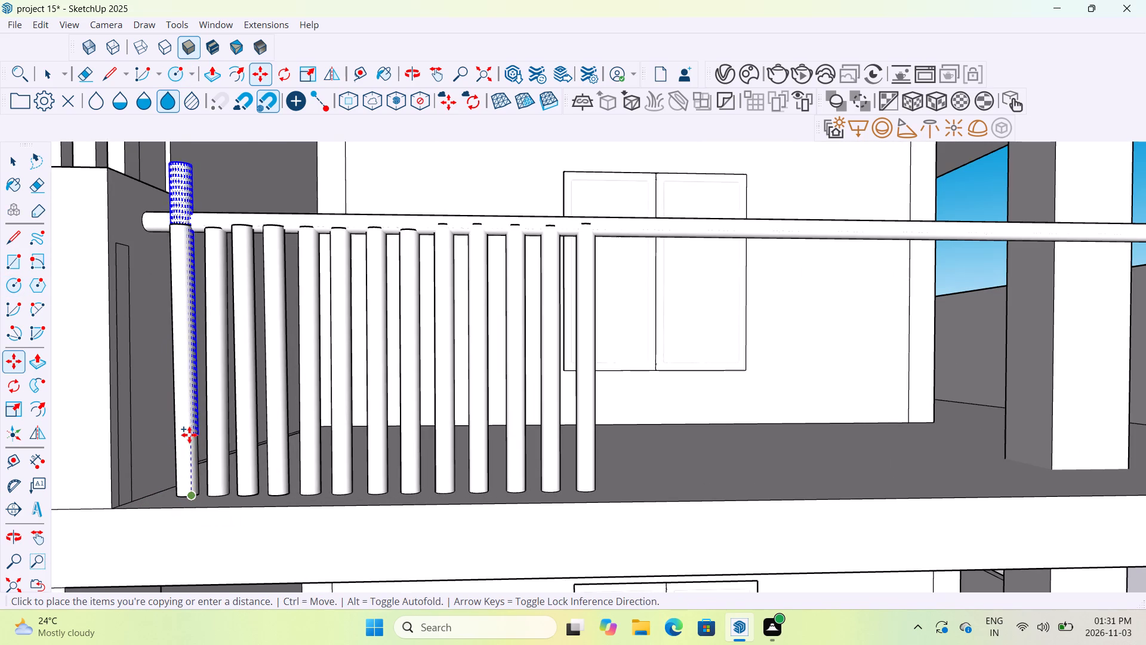
scroll(189, 435, "down", 20)
scroll(189, 435, "down", 2)
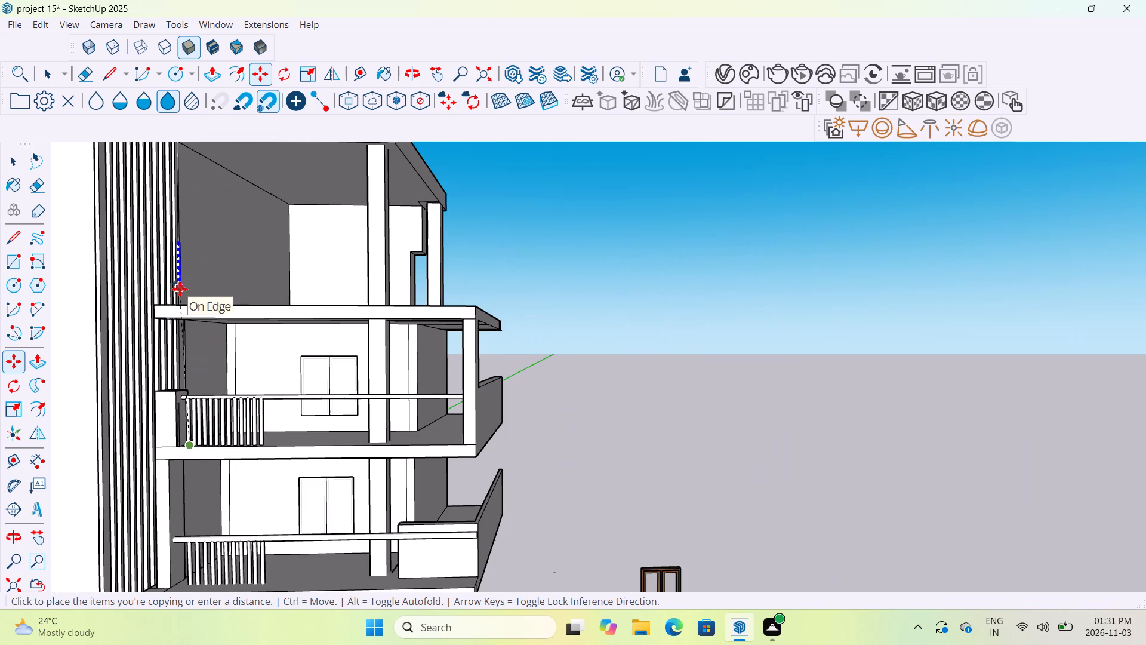
middle_click_drag(189, 296, 199, 371)
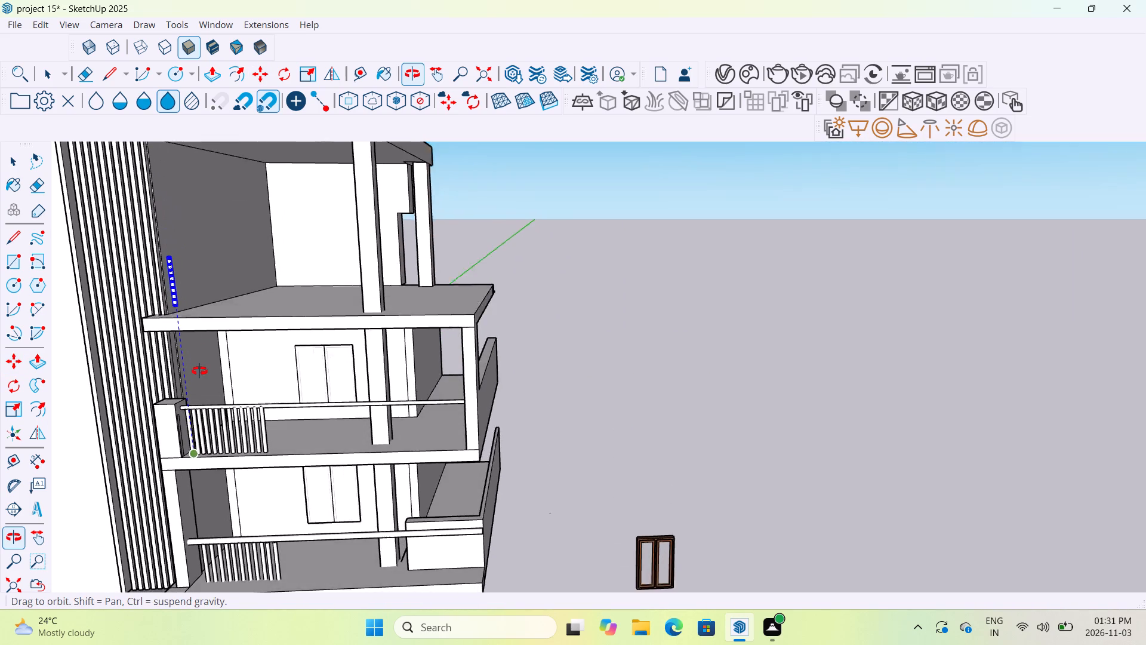
middle_click_drag(199, 371, 201, 381)
scroll(177, 324, "up", 9)
scroll(177, 324, "down", 1)
scroll(177, 324, "up", 3)
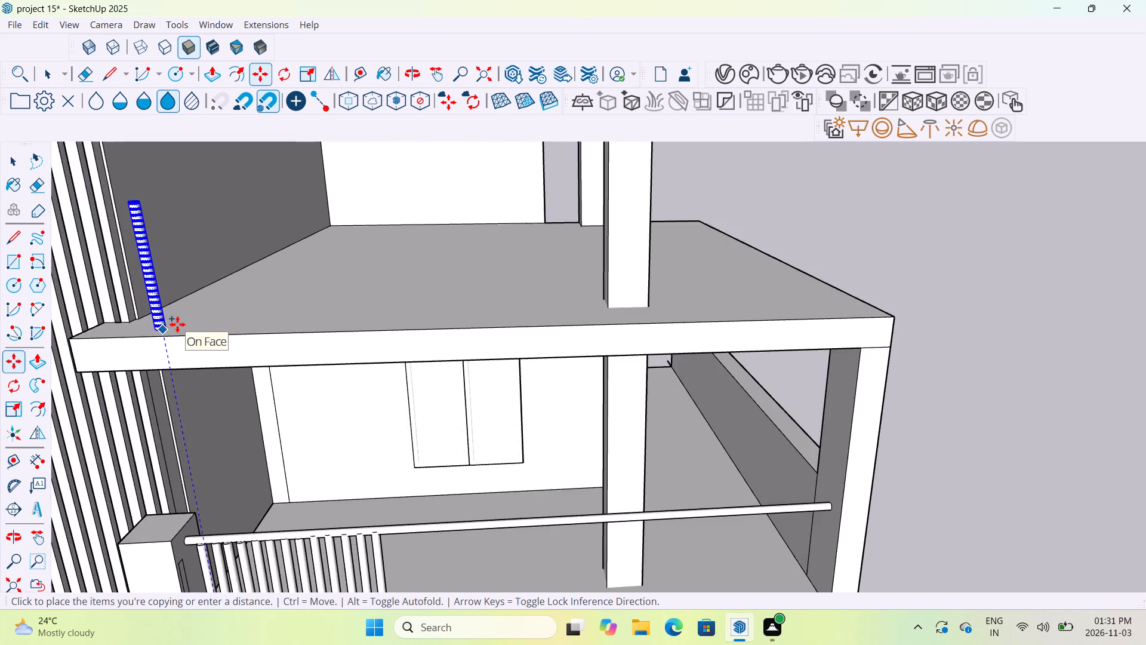
scroll(177, 324, "up", 8)
left_click(177, 324)
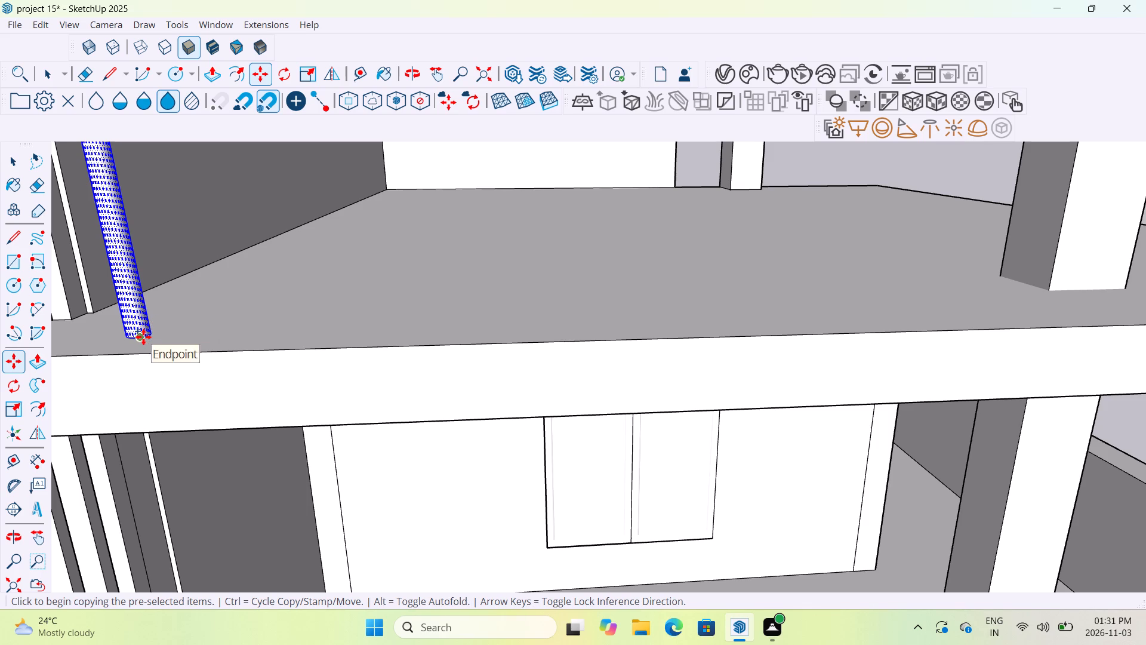
Place five successive copies of the top-floor terrace baluster in a row along the front edge, moving away from the vertical slats.
left_click(143, 337)
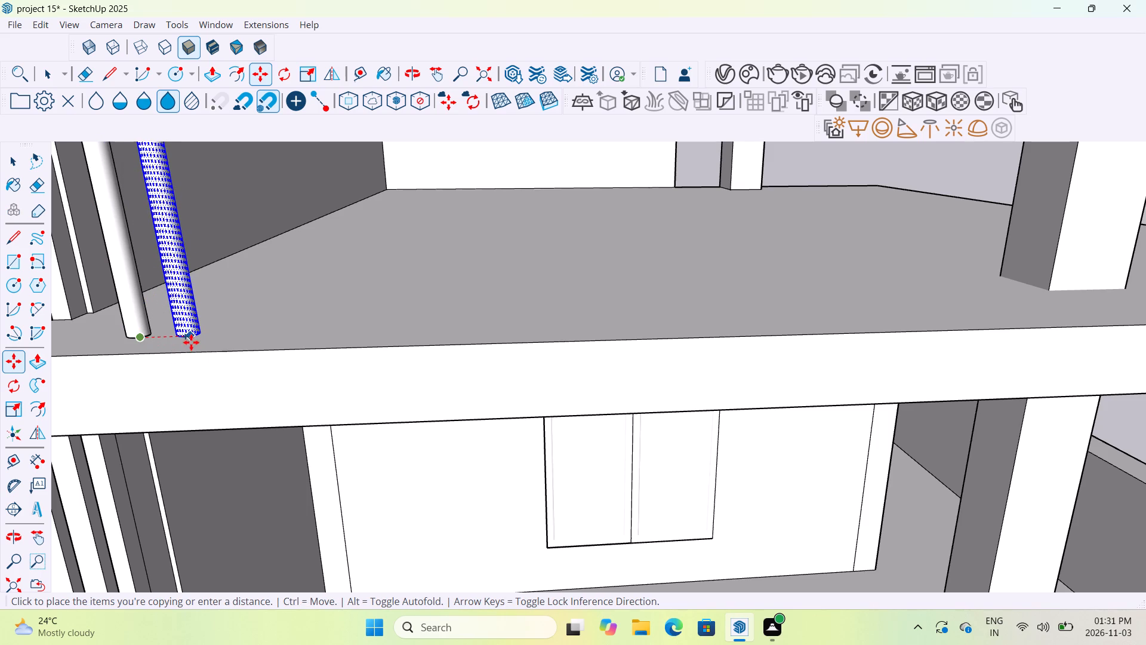
left_click(188, 337)
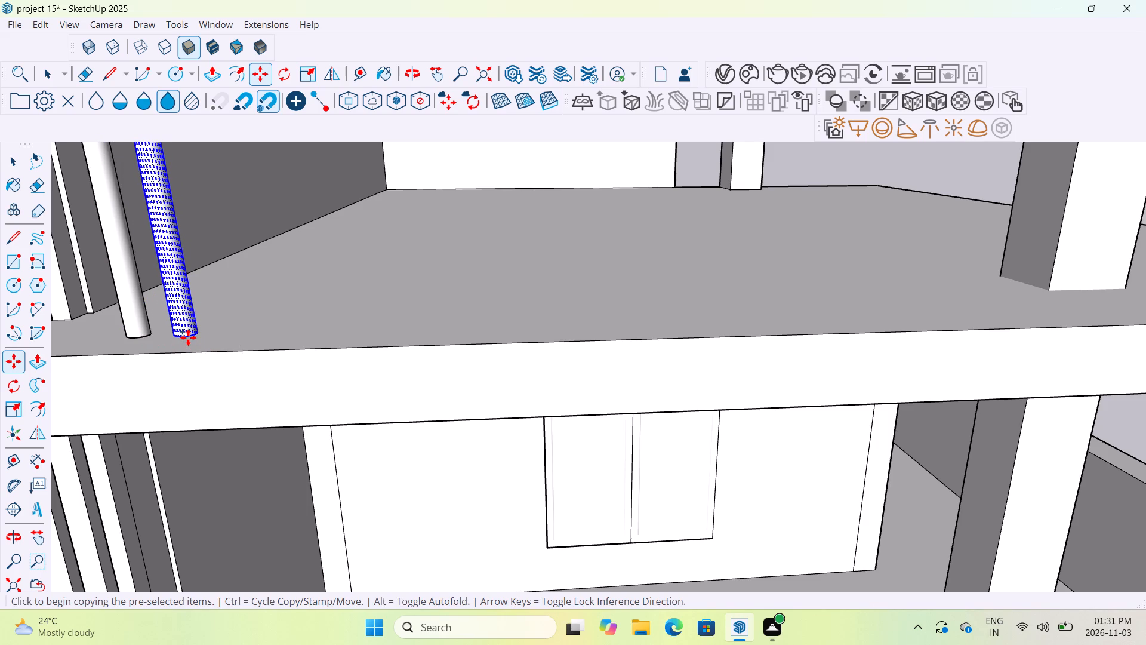
left_click(192, 336)
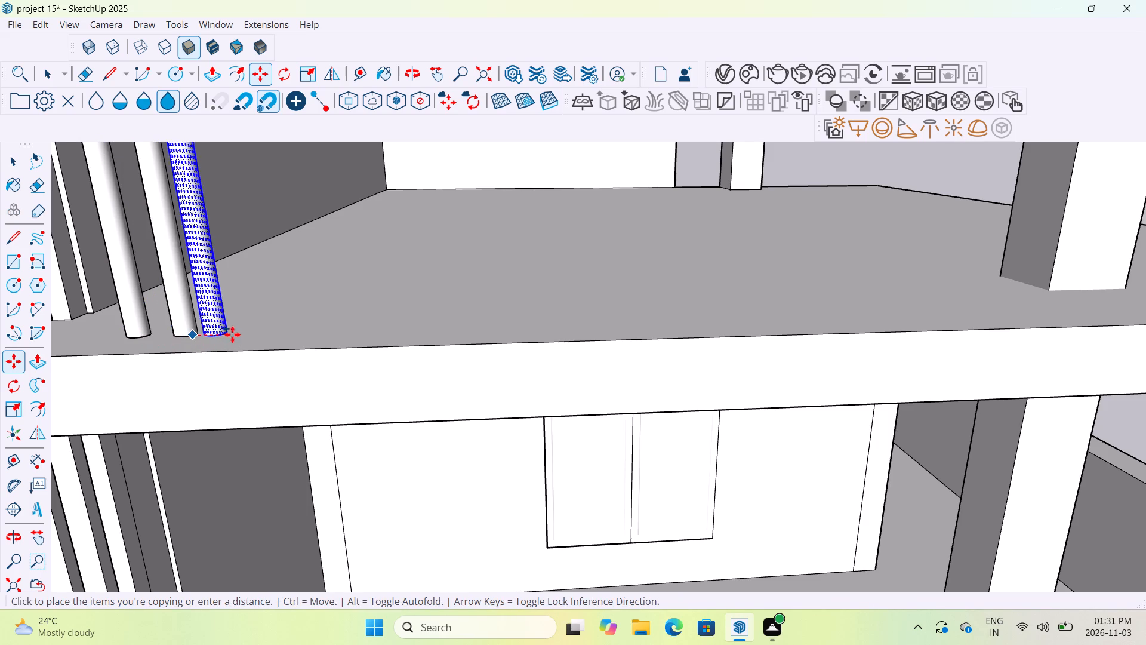
left_click(241, 336)
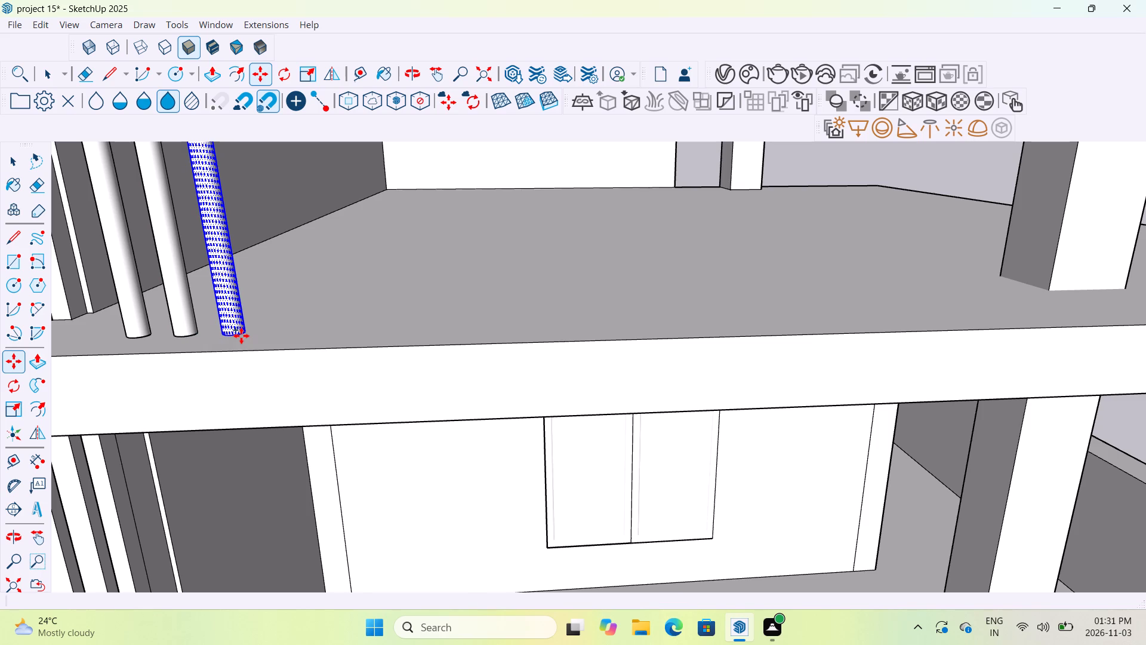
left_click(241, 336)
left_click(282, 339)
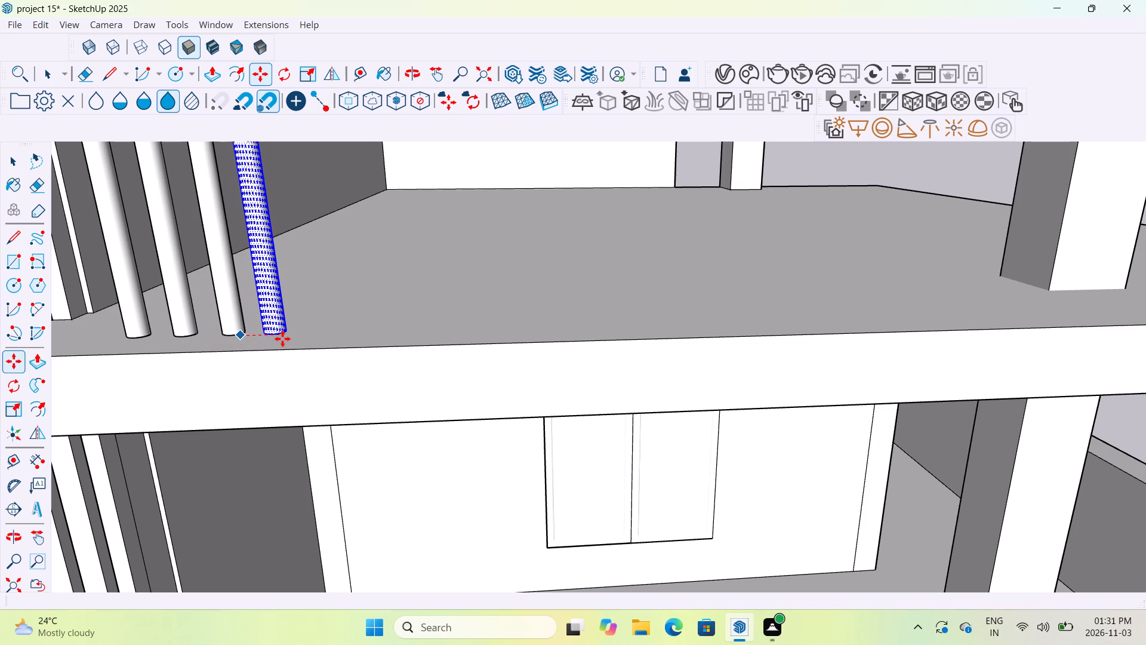
left_click(282, 339)
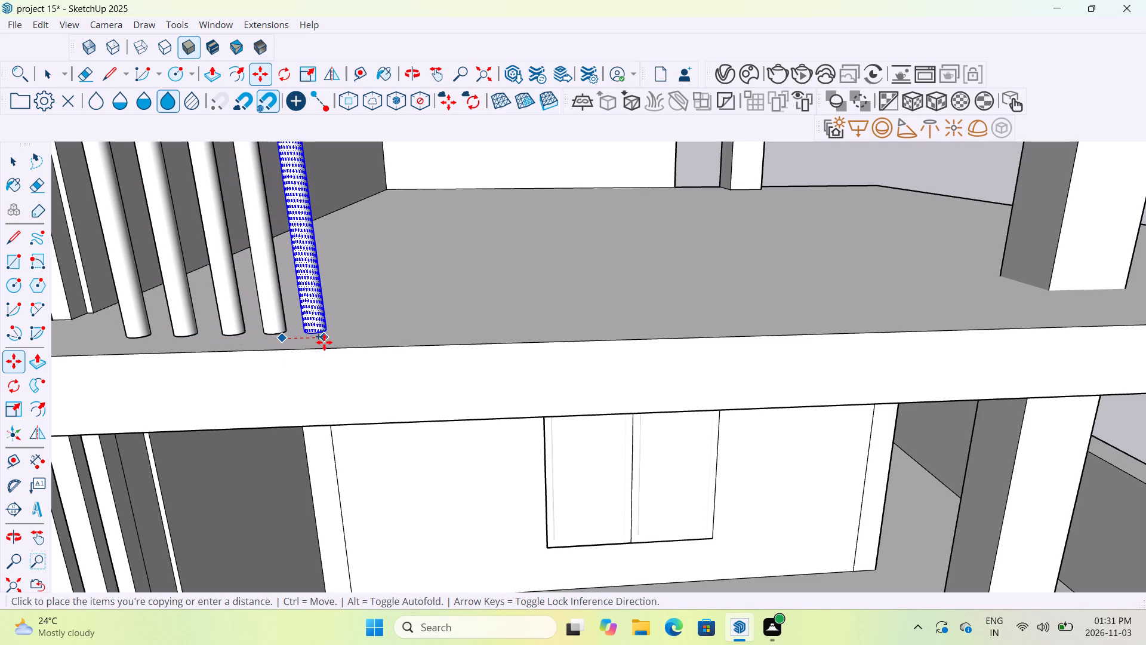
left_click(324, 342)
left_click(322, 336)
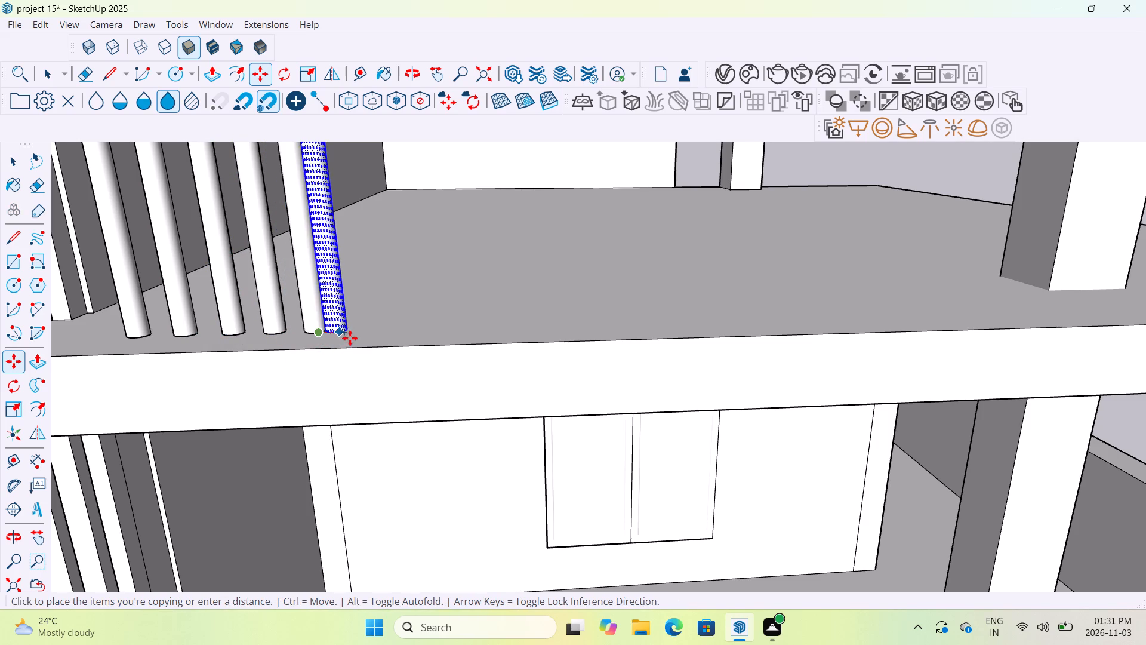
left_click(363, 340)
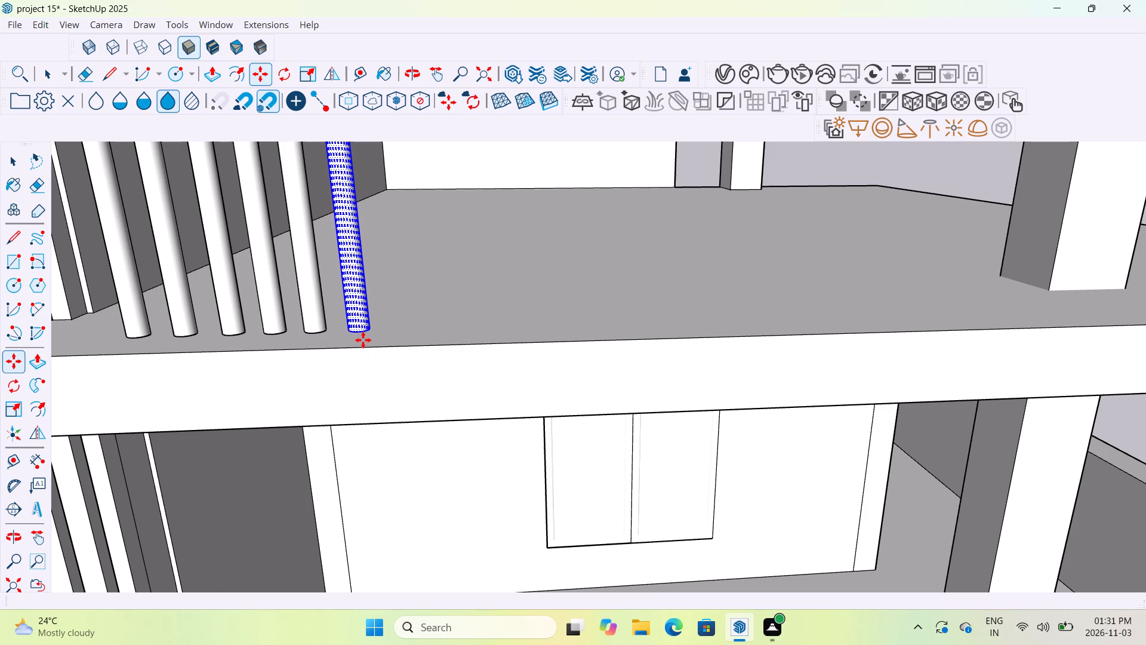
Continue the top-floor terrace row with five more baluster copies at similar spacing along the front edge.
left_click(363, 340)
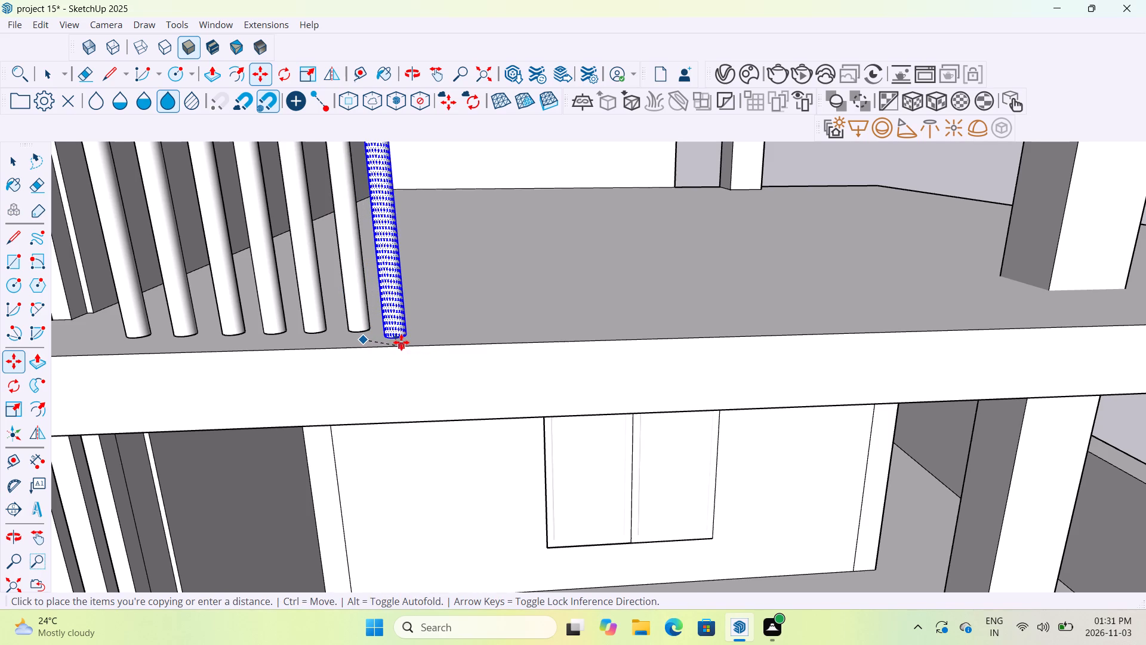
left_click(408, 339)
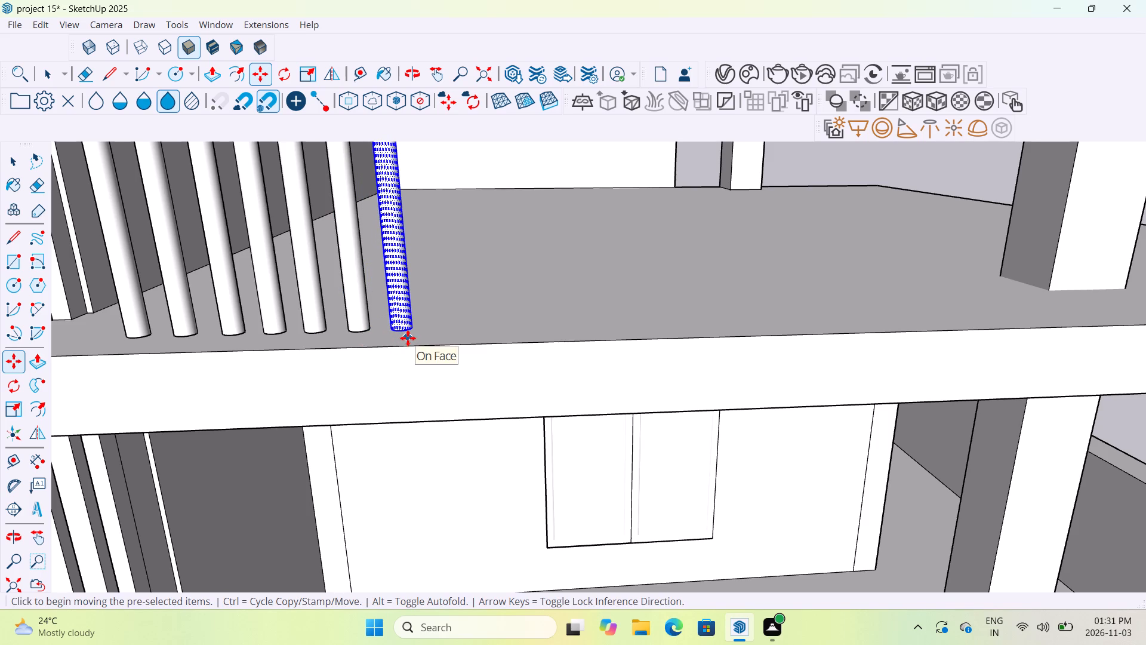
left_click(408, 335)
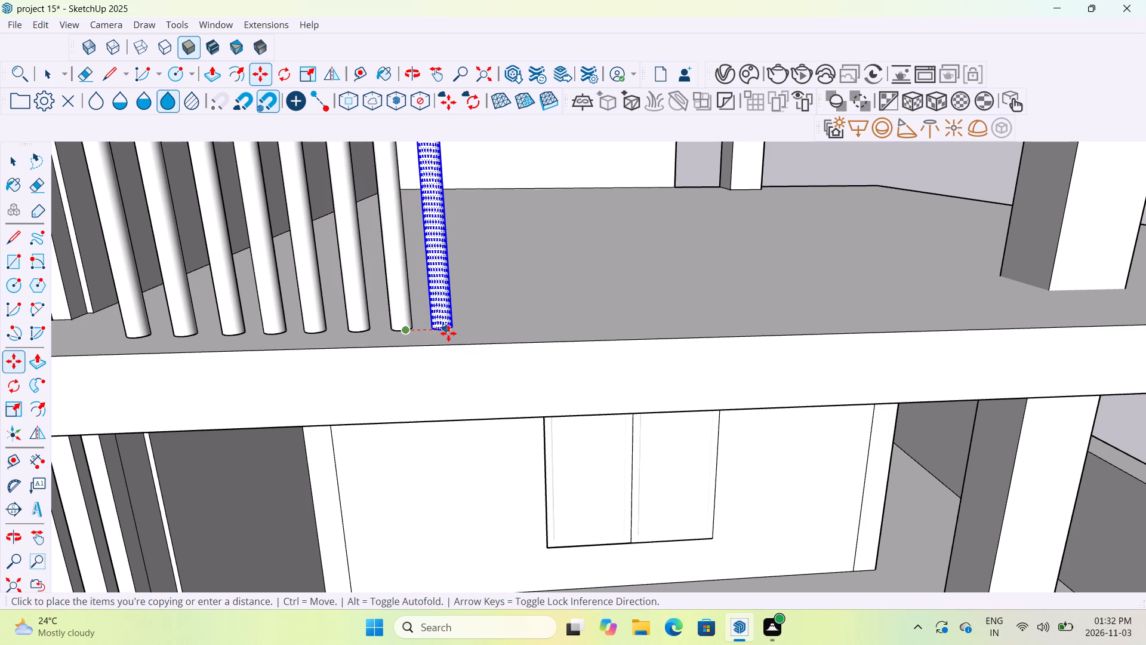
left_click(449, 333)
left_click(449, 333)
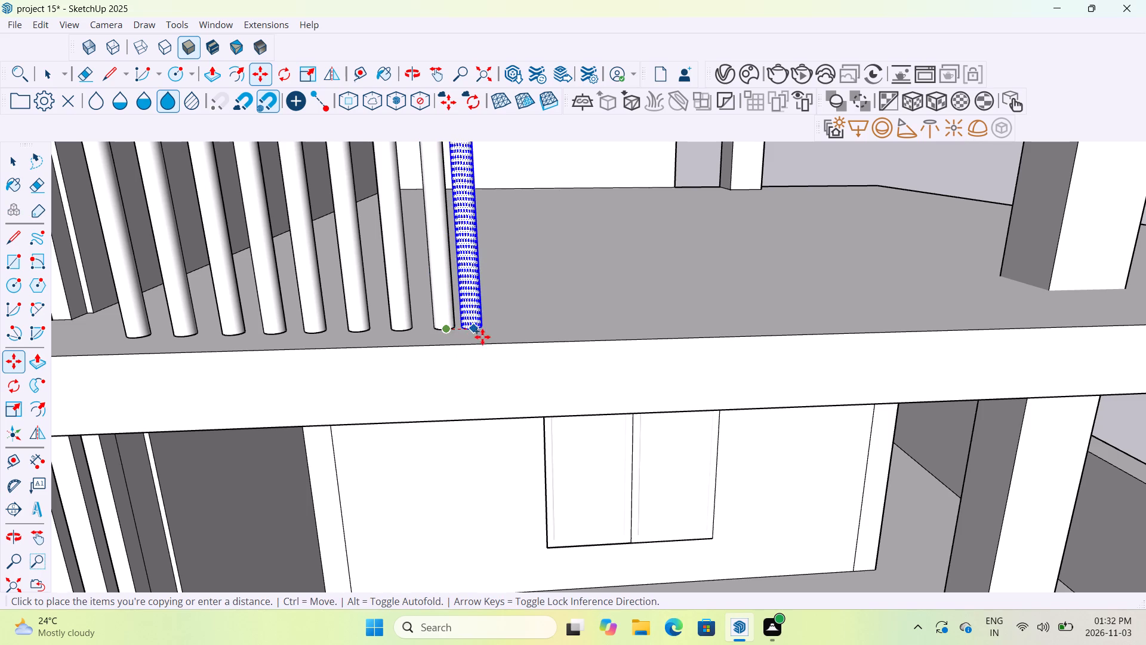
left_click(492, 334)
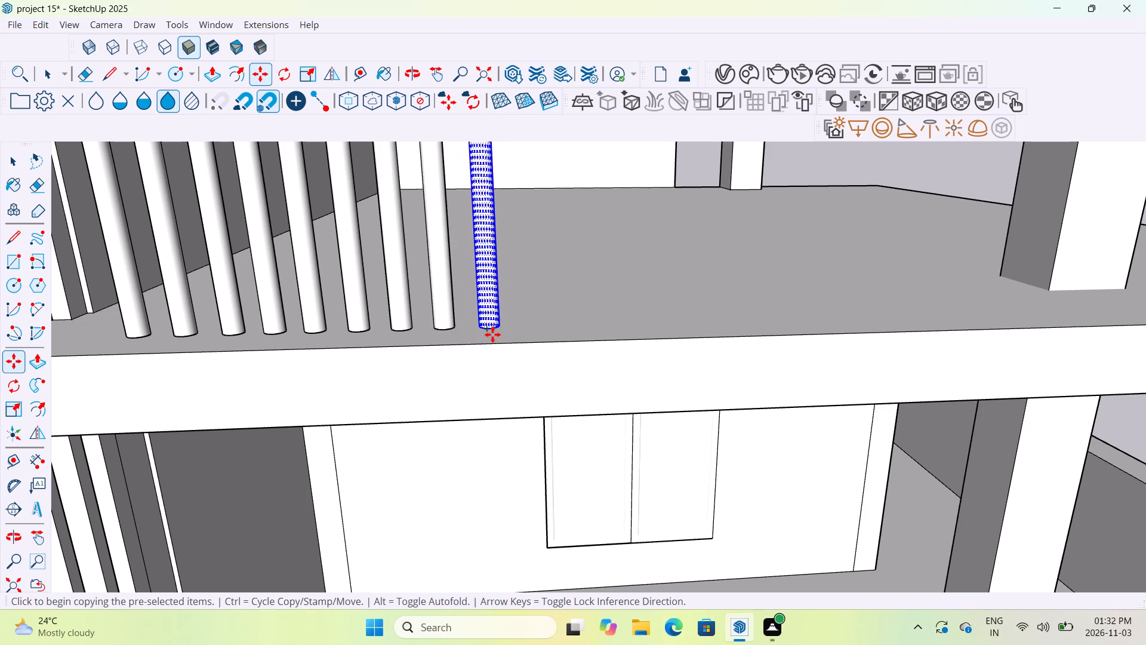
left_click(492, 334)
left_click(528, 335)
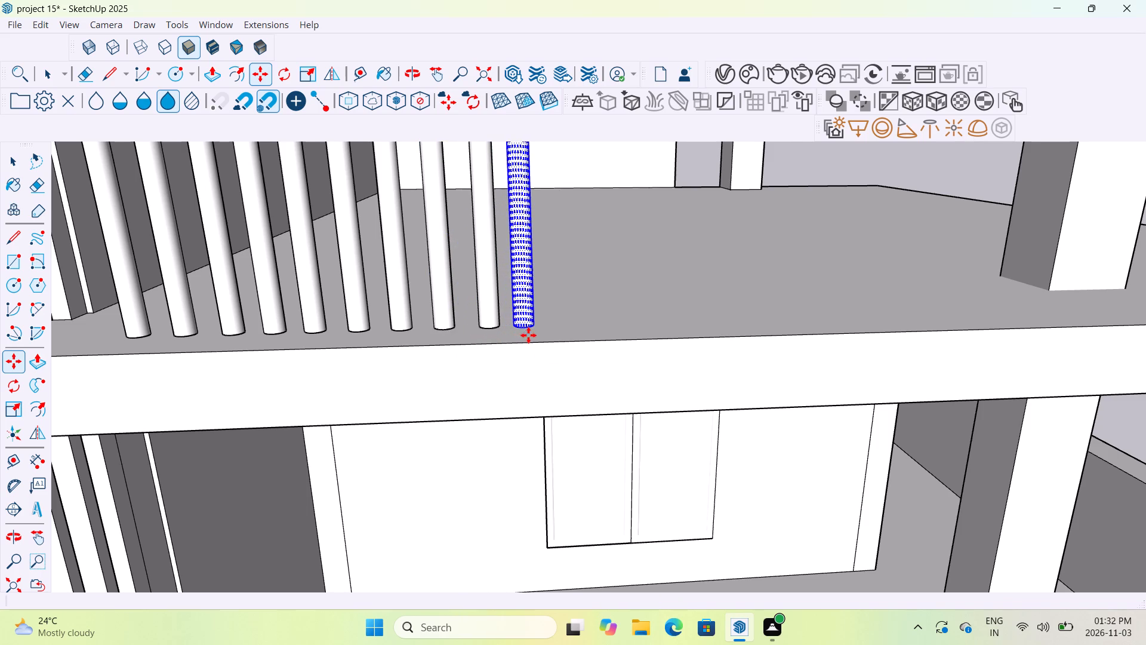
scroll(528, 335, "down", 14)
scroll(531, 335, "up", 4)
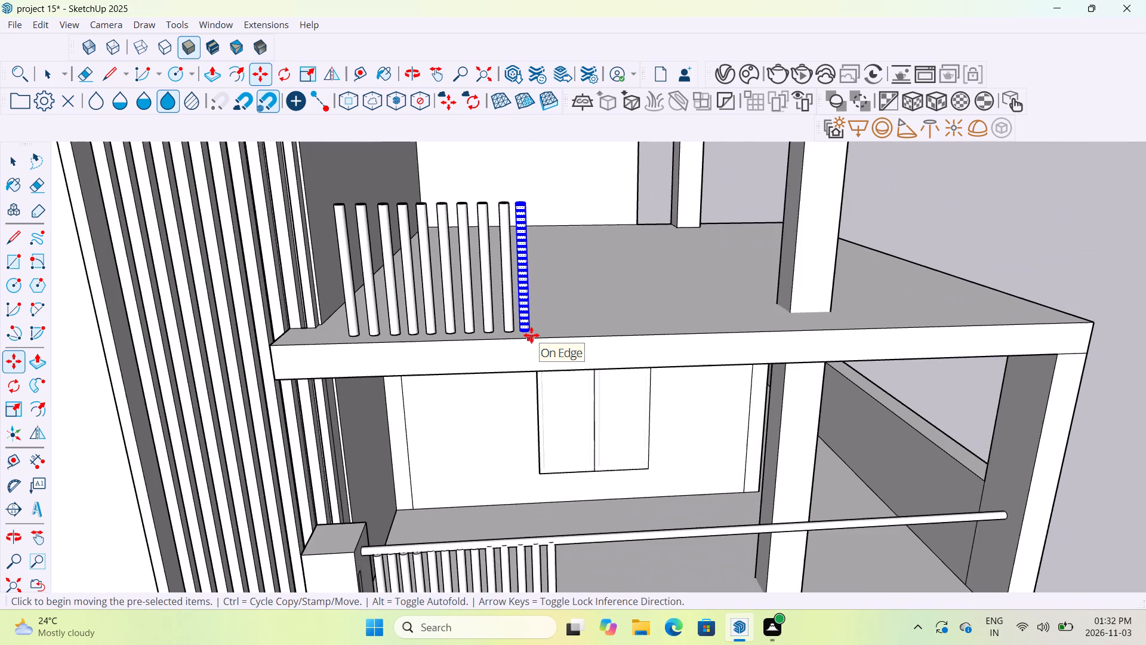
scroll(531, 335, "up", 6)
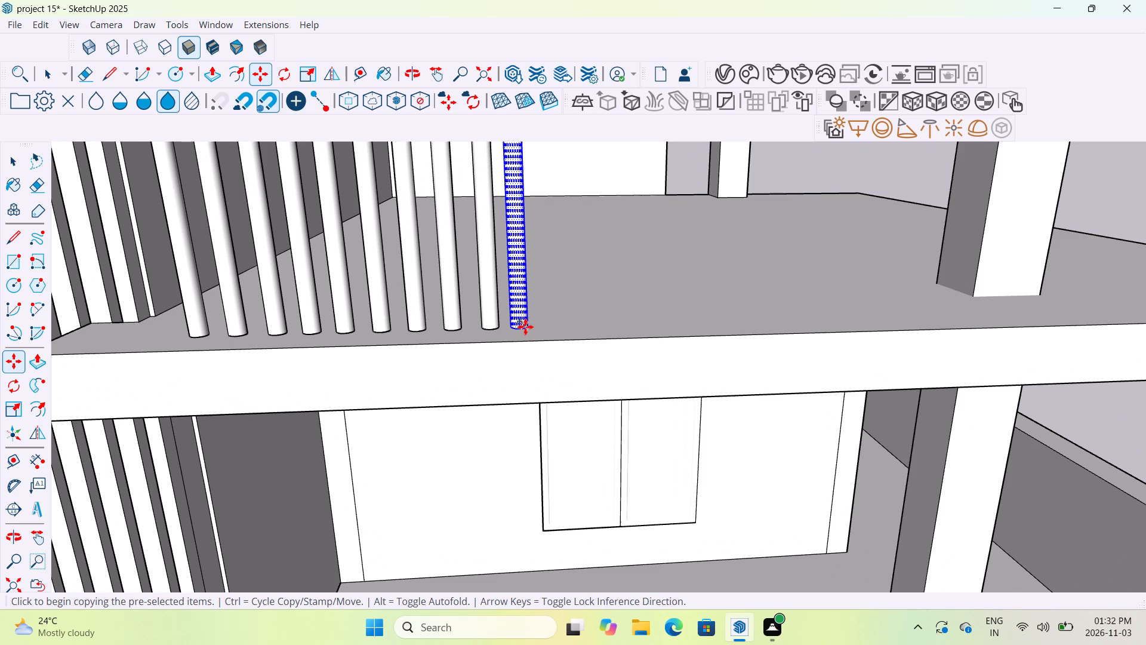
left_click(525, 327)
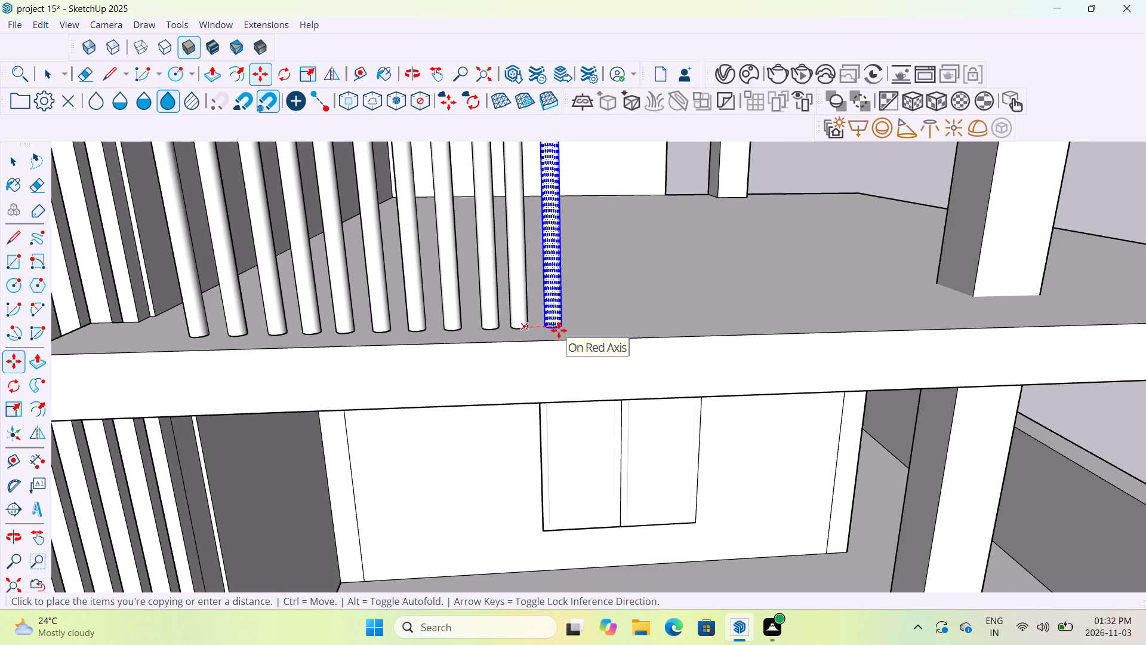
left_click(559, 330)
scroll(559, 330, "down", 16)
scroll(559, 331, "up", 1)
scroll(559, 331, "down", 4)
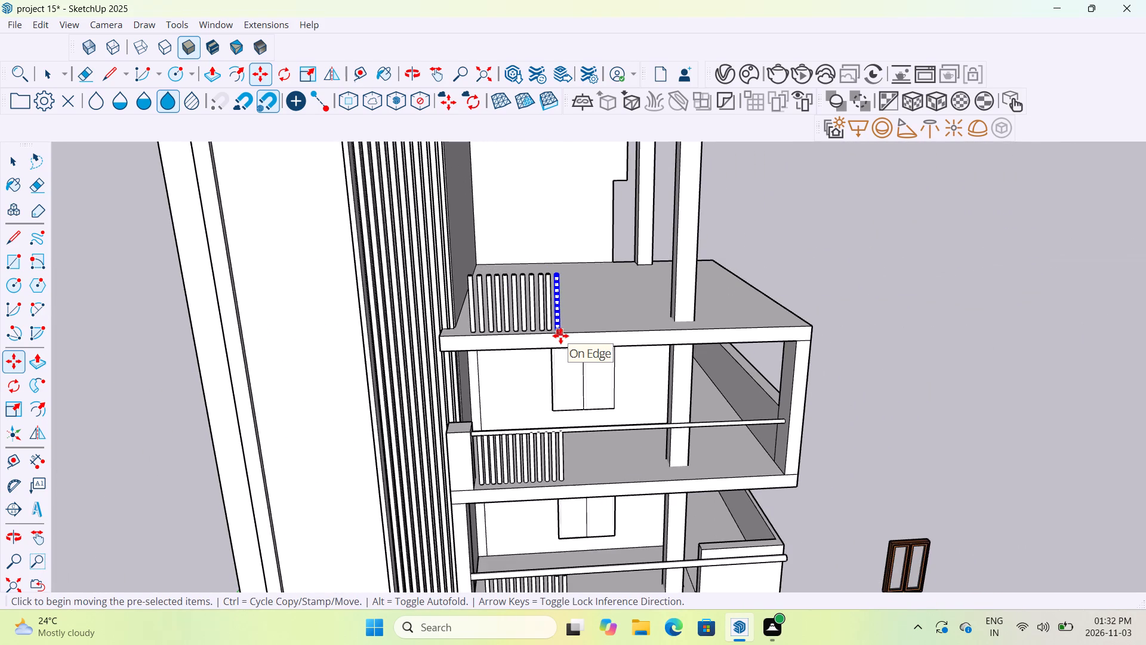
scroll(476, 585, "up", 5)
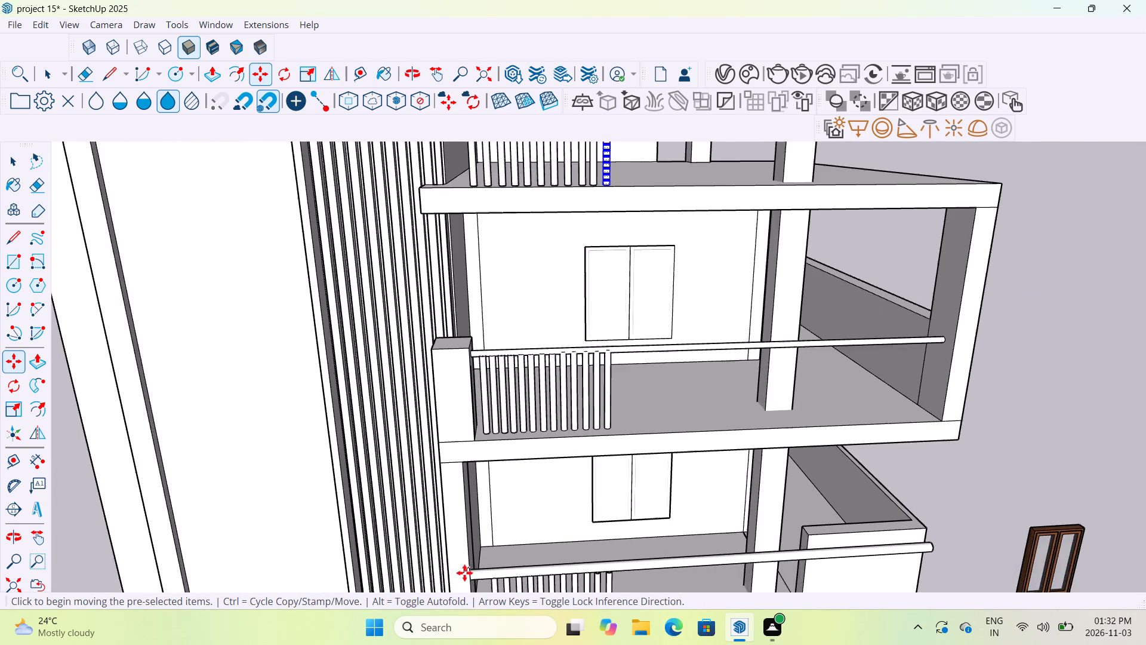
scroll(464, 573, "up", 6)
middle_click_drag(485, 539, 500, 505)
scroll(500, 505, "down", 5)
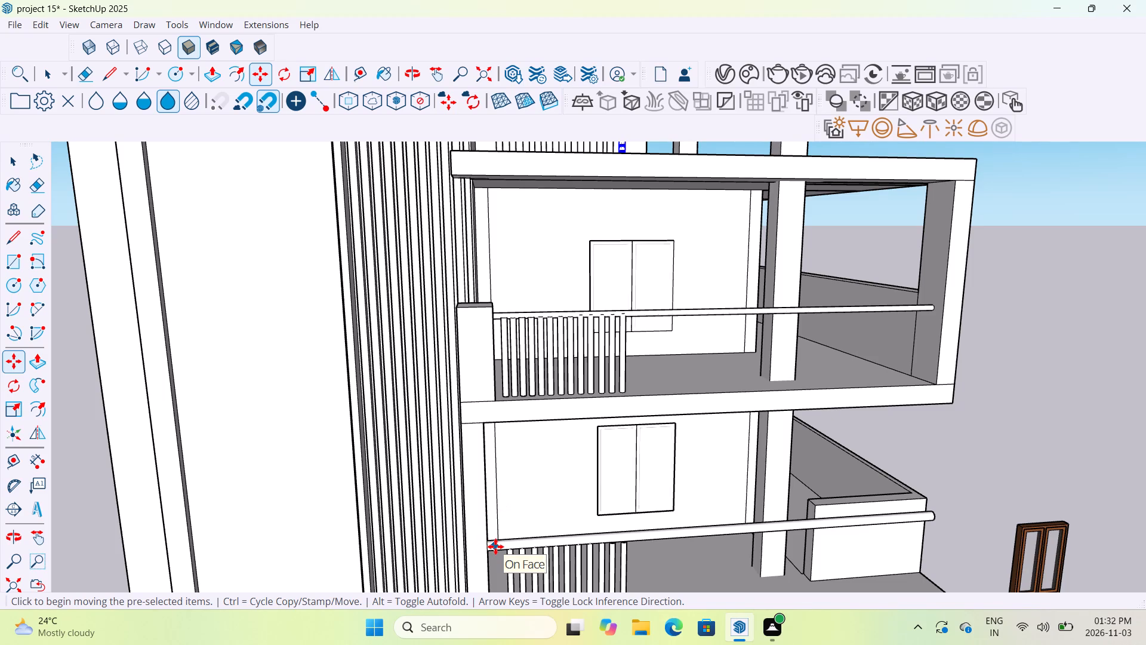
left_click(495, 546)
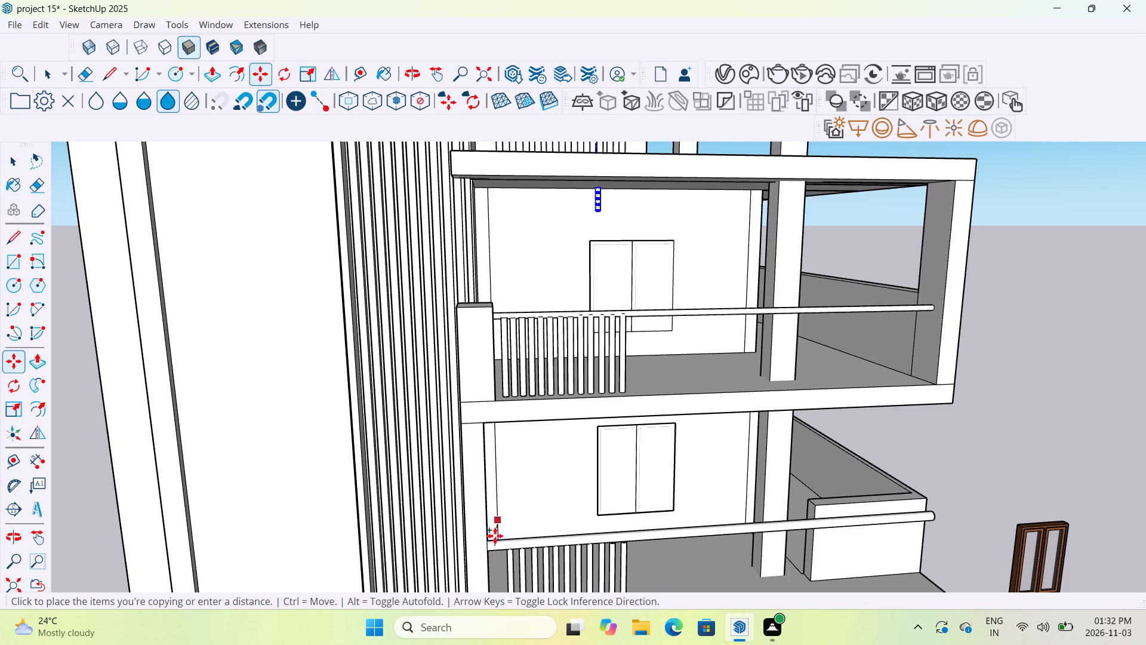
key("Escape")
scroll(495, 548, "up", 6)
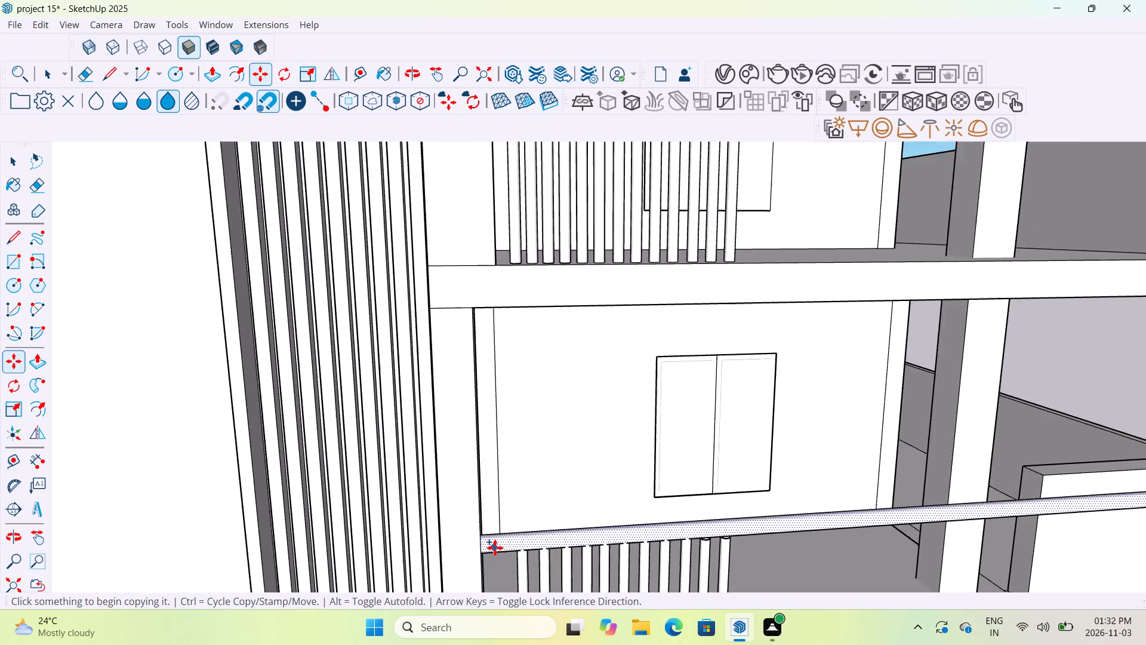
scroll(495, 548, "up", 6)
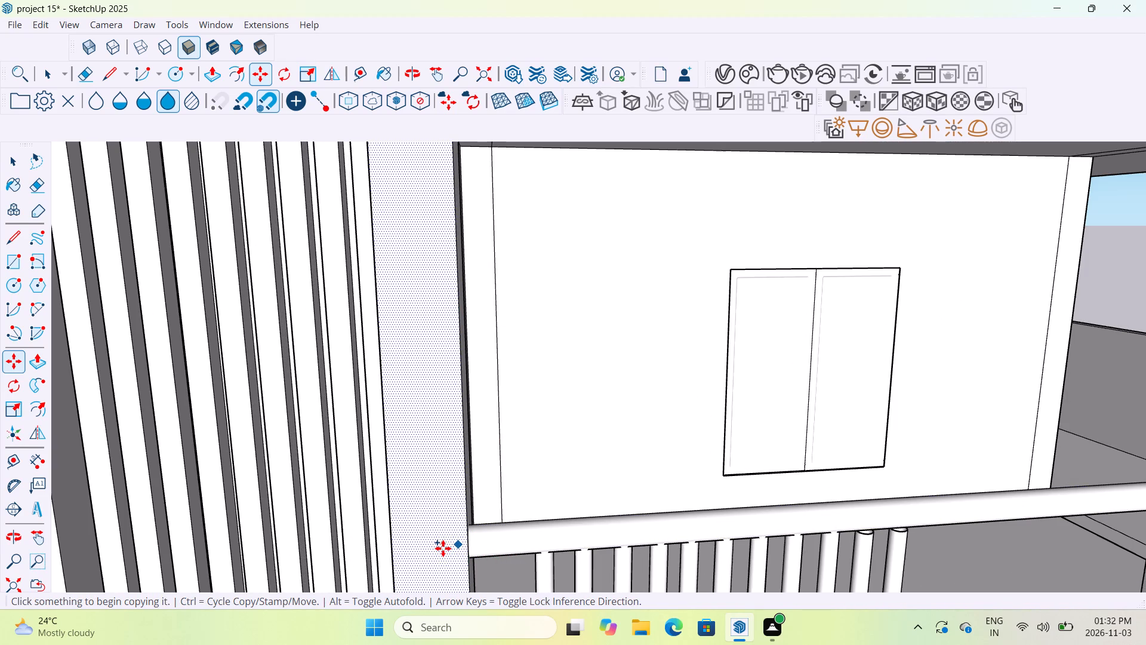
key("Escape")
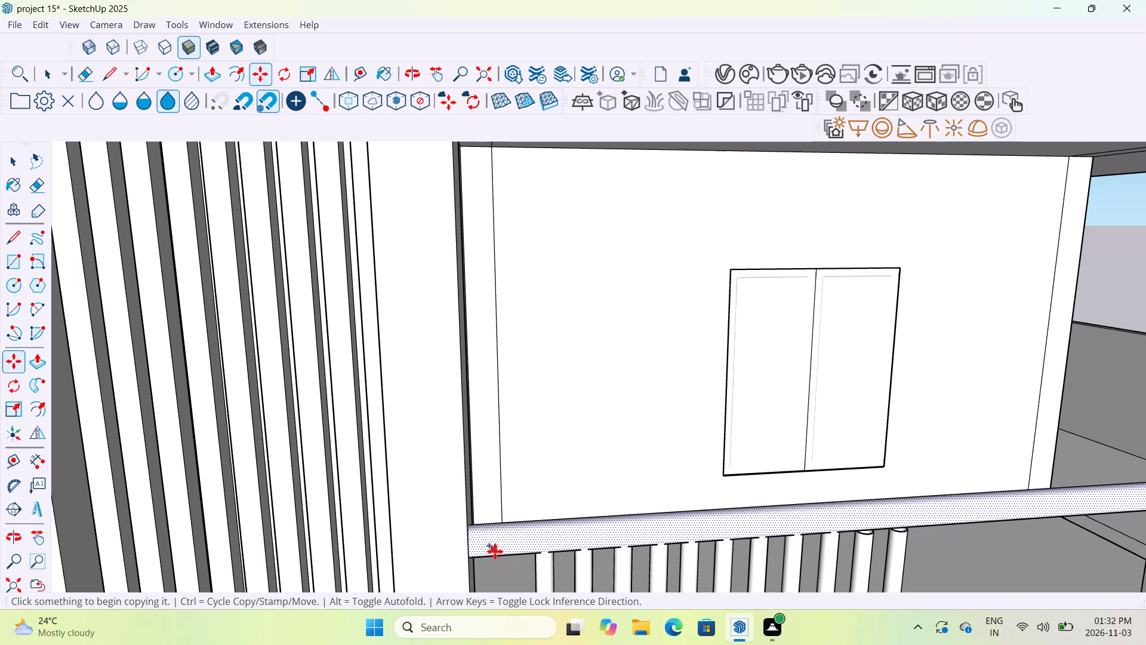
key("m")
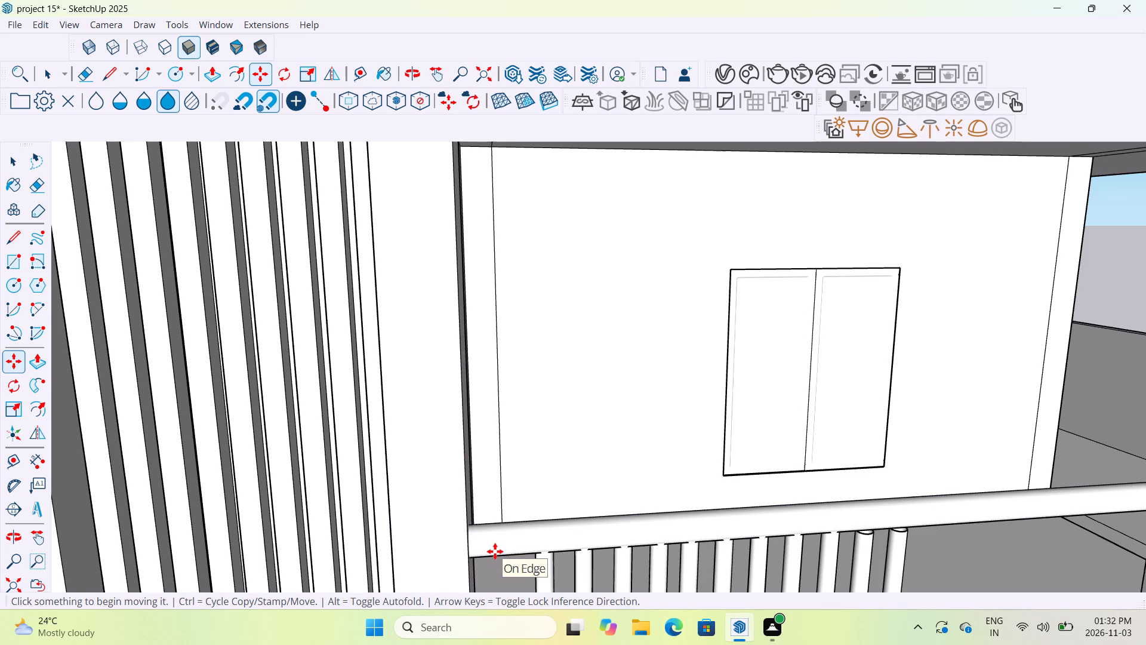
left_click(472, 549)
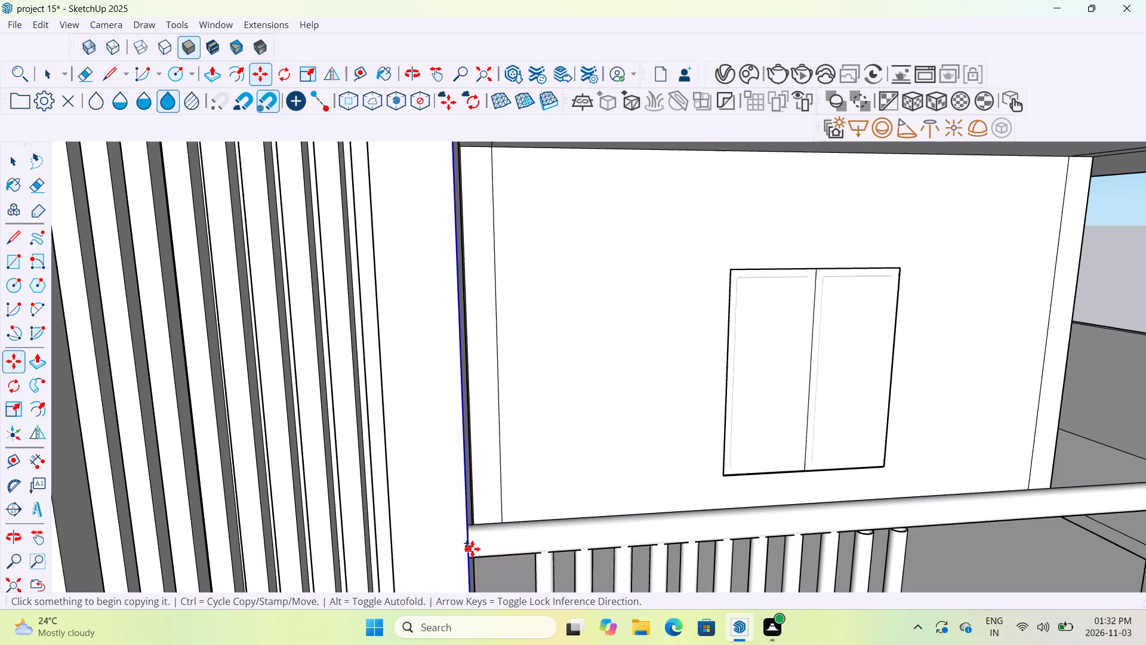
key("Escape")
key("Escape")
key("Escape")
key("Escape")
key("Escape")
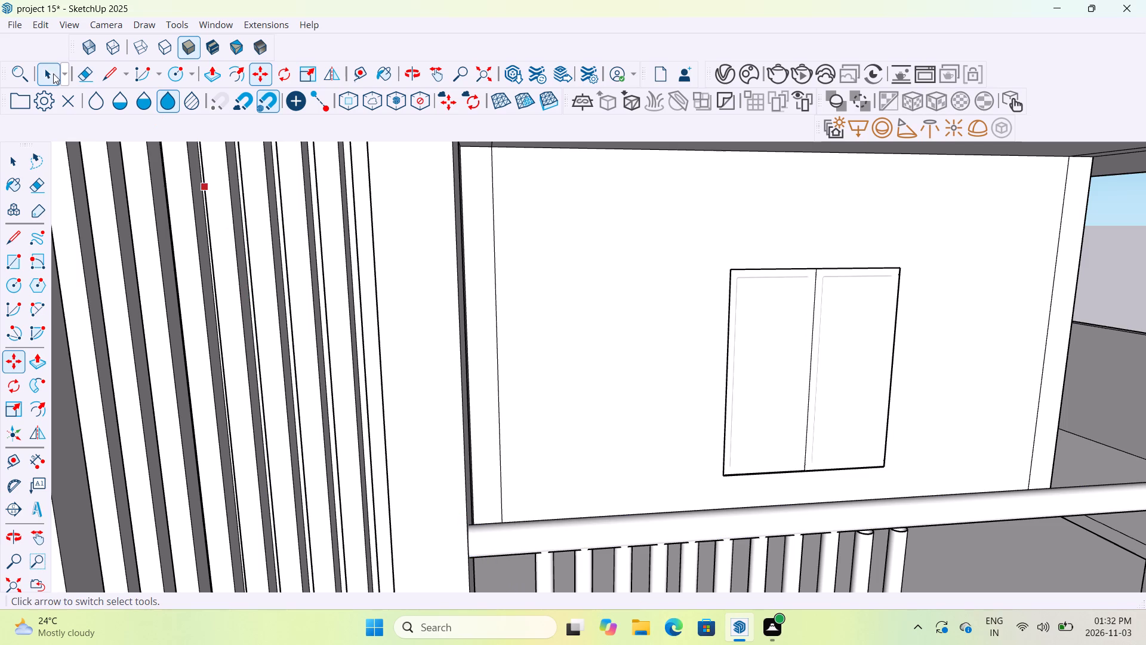
Copy the lower balcony's handrail upward onto the top-floor terrace, placing it at about the height of the baluster tops.
left_click(48, 73)
left_click(482, 540)
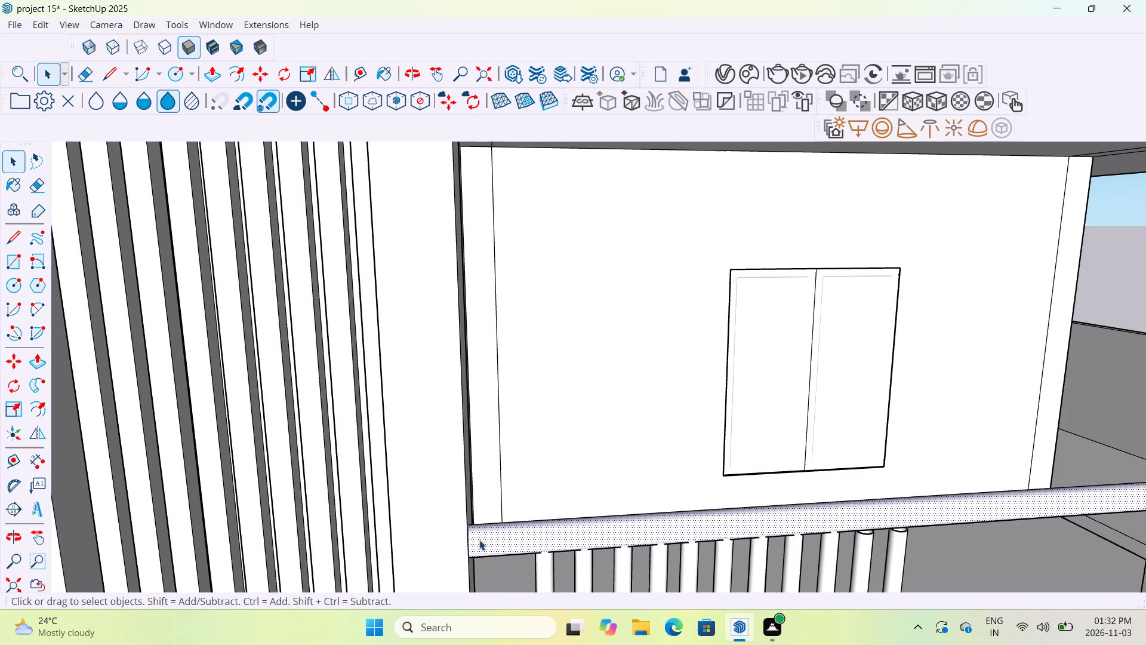
key("m")
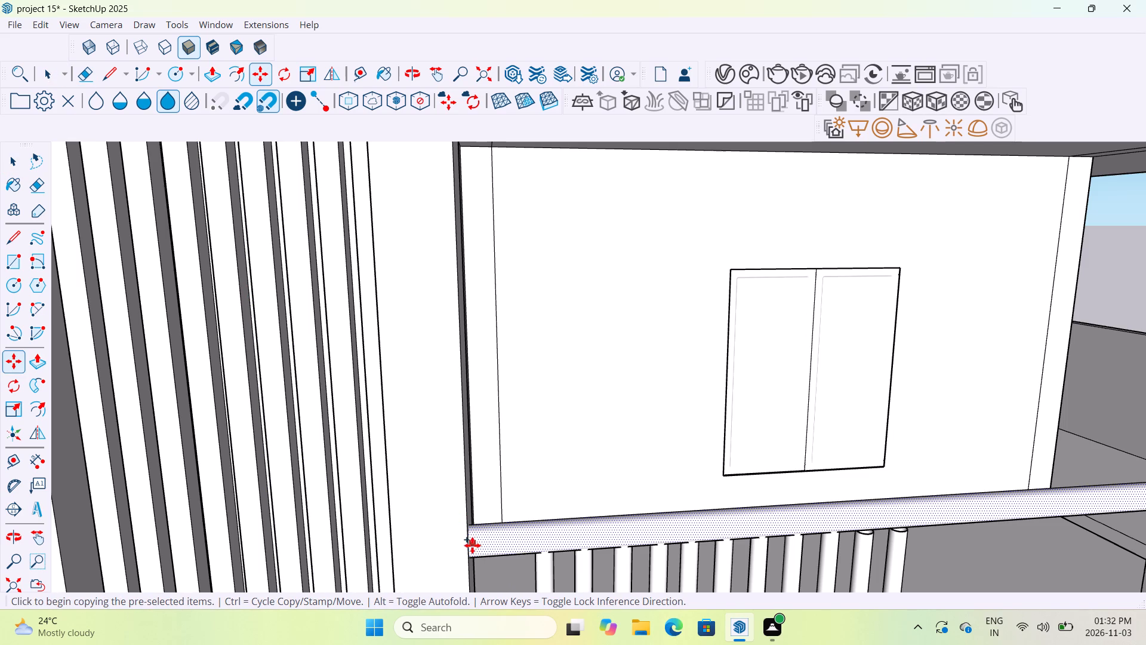
left_click(472, 545)
scroll(476, 449, "down", 4)
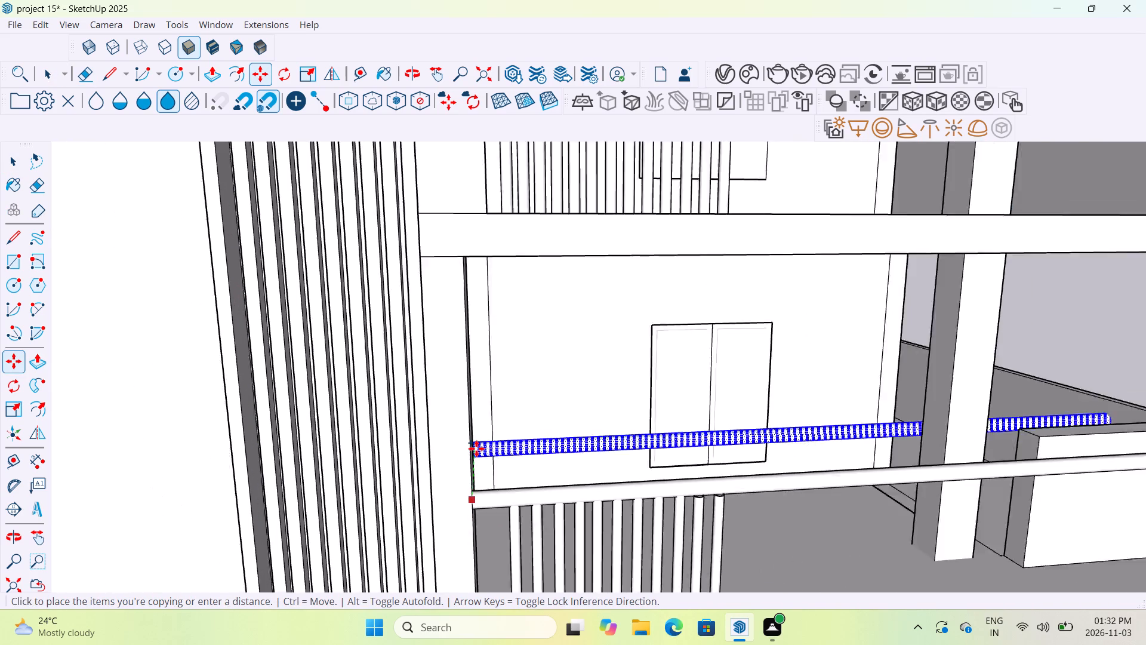
scroll(476, 449, "down", 15)
scroll(476, 274, "up", 7)
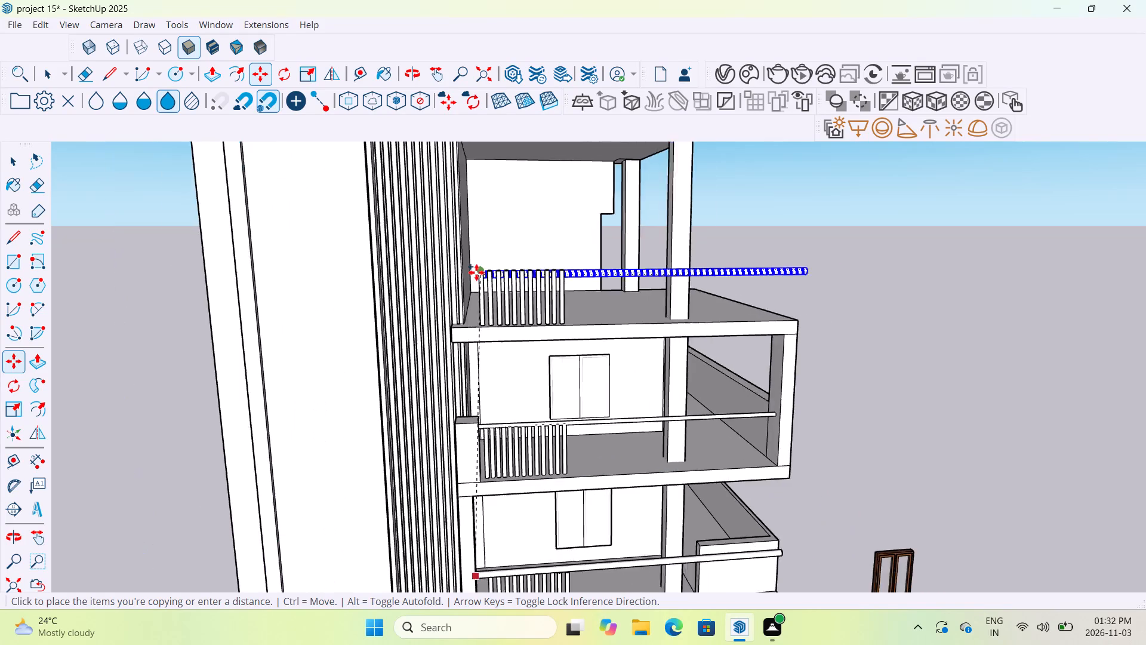
scroll(476, 272, "up", 12)
scroll(446, 272, "down", 6)
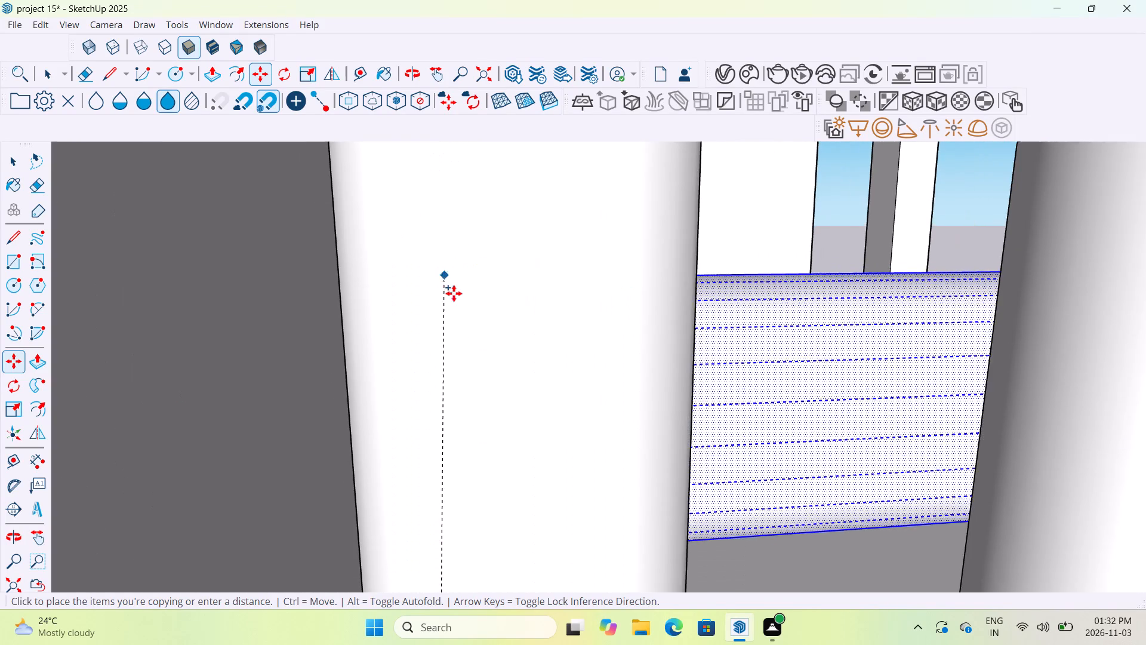
scroll(454, 294, "down", 6)
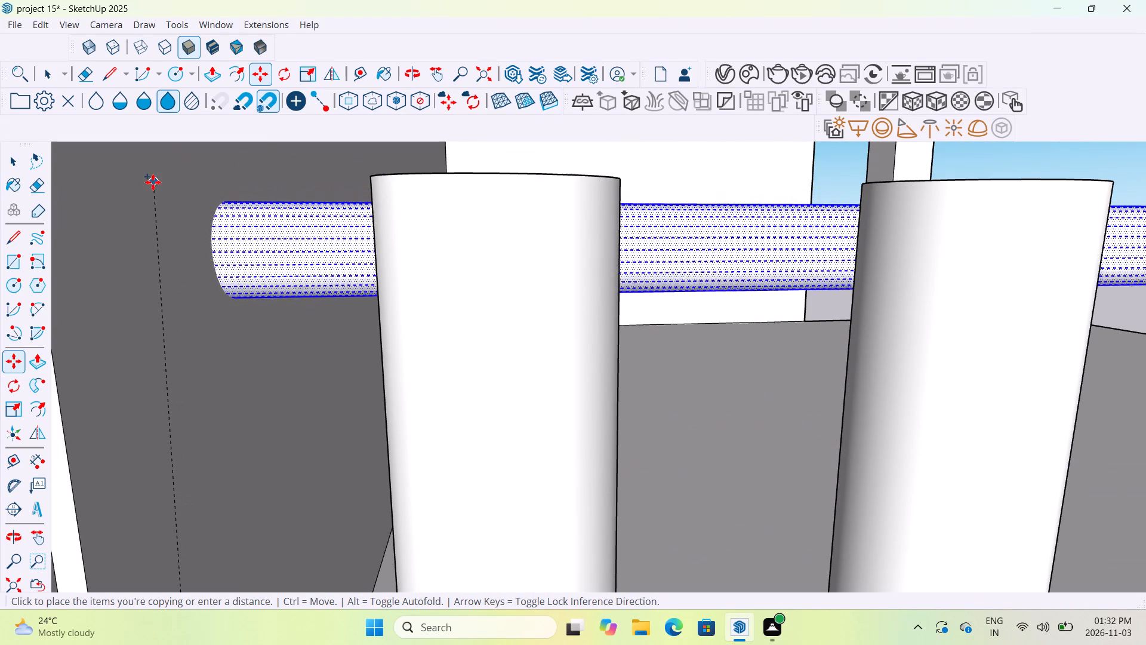
scroll(153, 182, "down", 6)
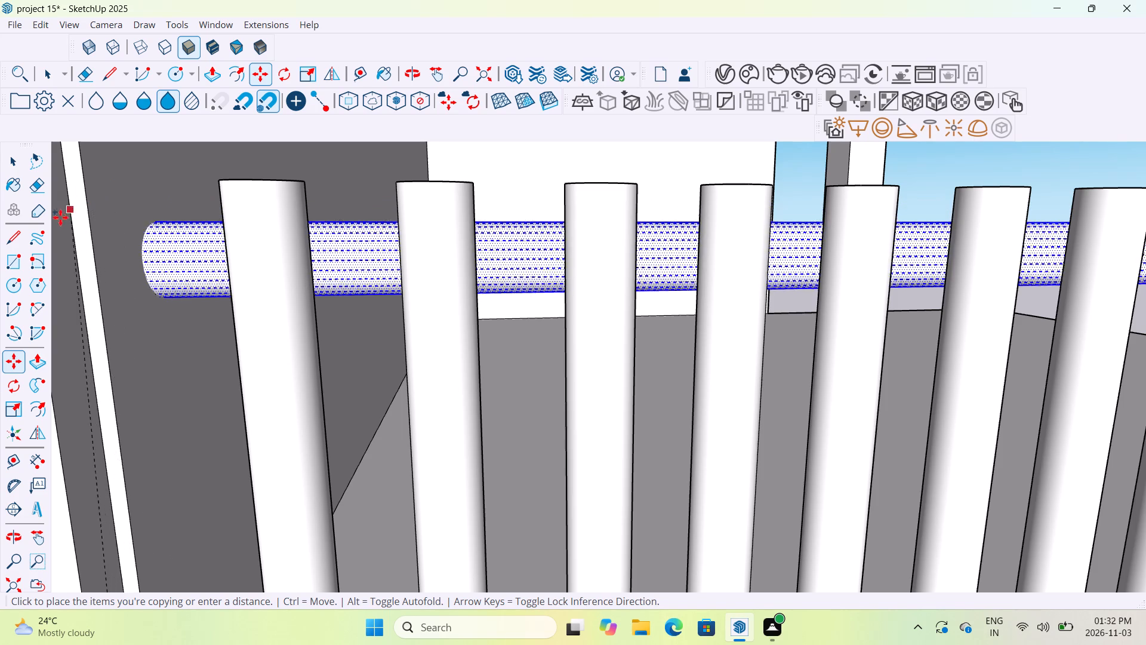
scroll(106, 206, "down", 10)
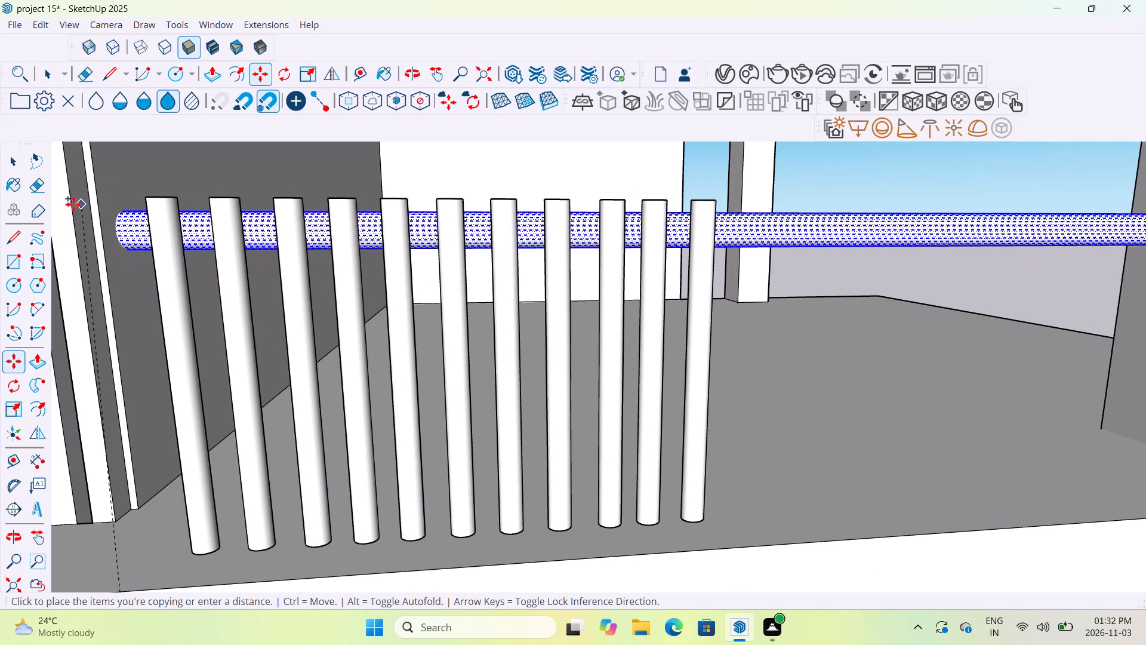
scroll(53, 210, "up", 4)
scroll(52, 211, "down", 7)
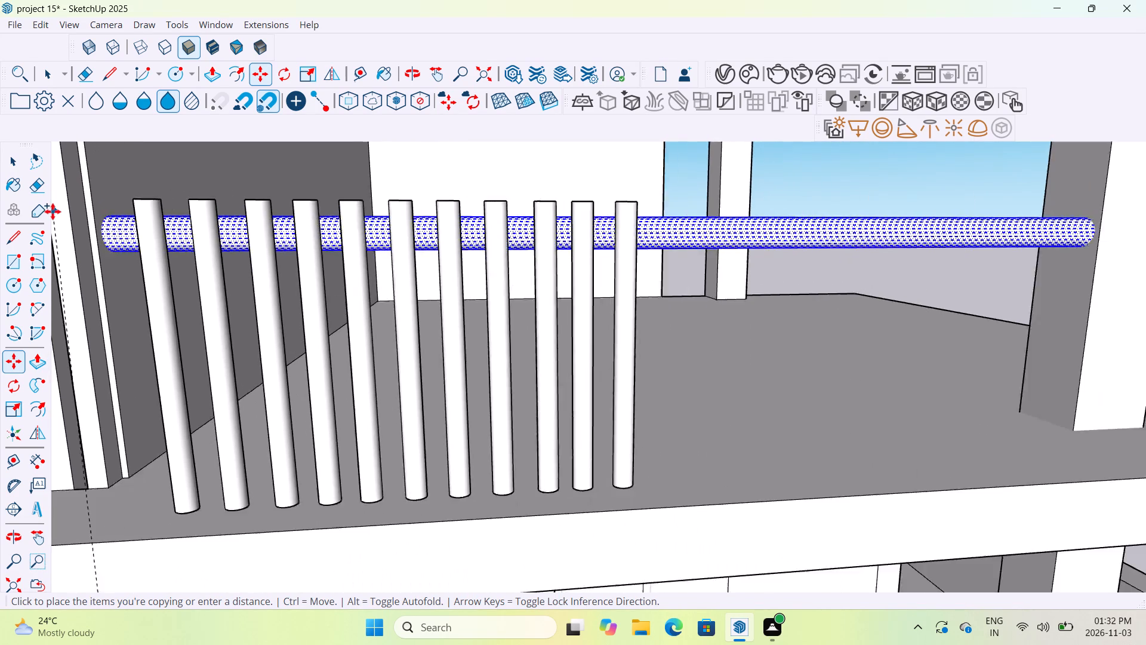
scroll(53, 211, "down", 12)
middle_click_drag(59, 231, 0, 271)
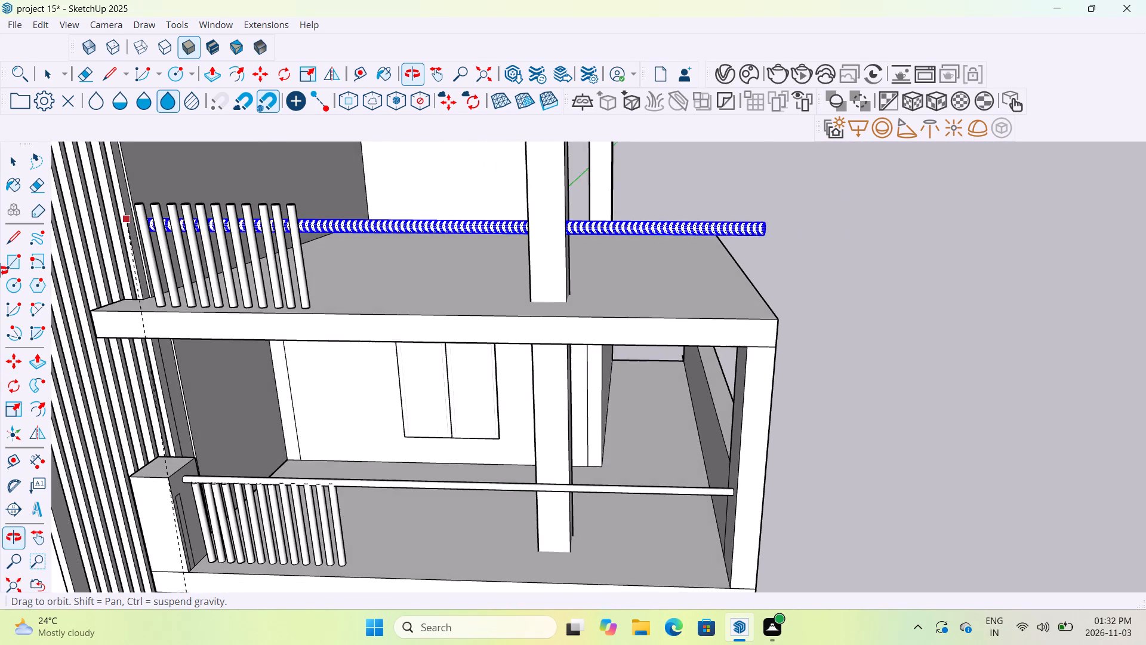
middle_click_drag(0, 271, 0, 271)
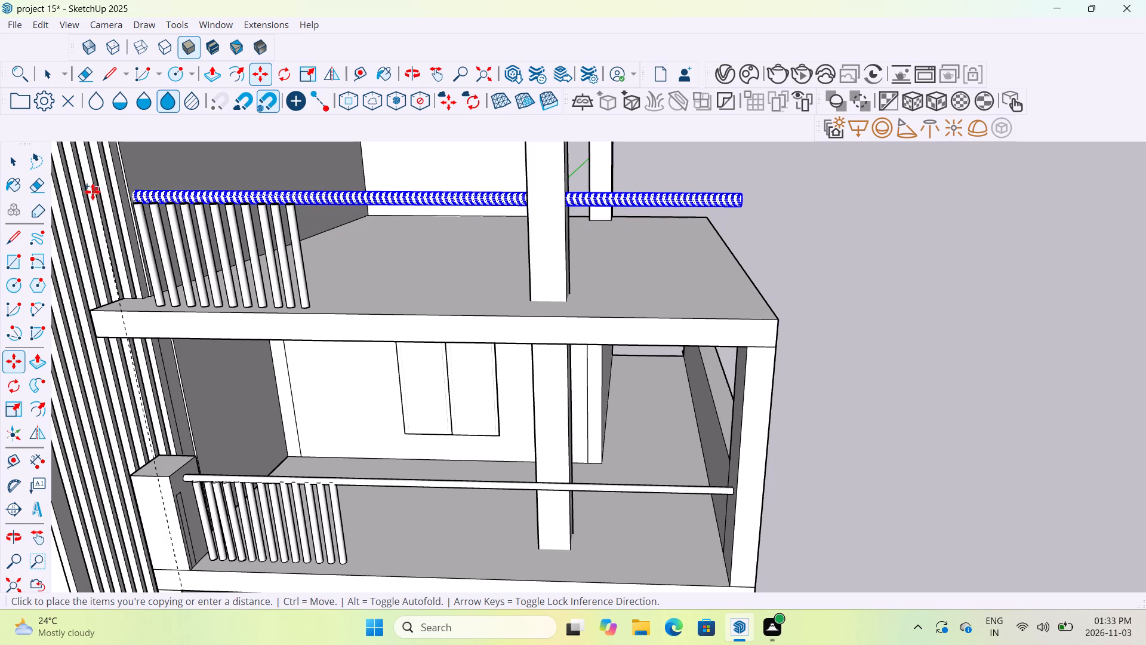
left_click(92, 192)
Move the copied top-floor handrail horizontally a short way toward the terrace's baluster row.
middle_click_drag(409, 289, 337, 345)
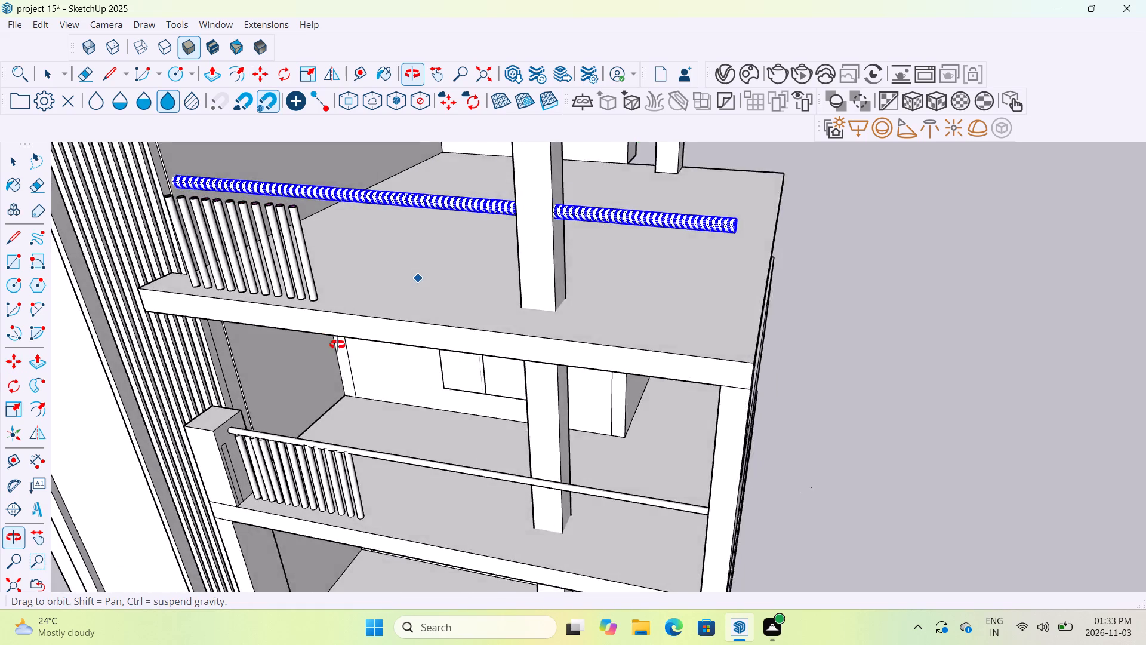
middle_click_drag(337, 345, 295, 359)
scroll(295, 362, "down", 5)
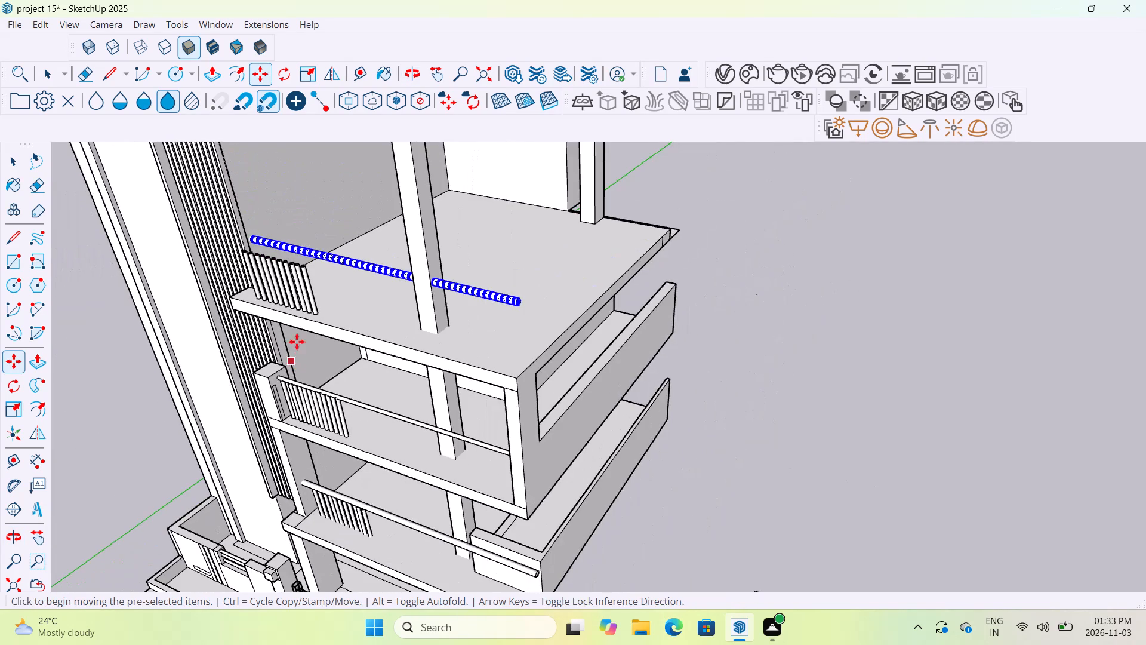
middle_click_drag(298, 309, 313, 407)
scroll(244, 347, "up", 6)
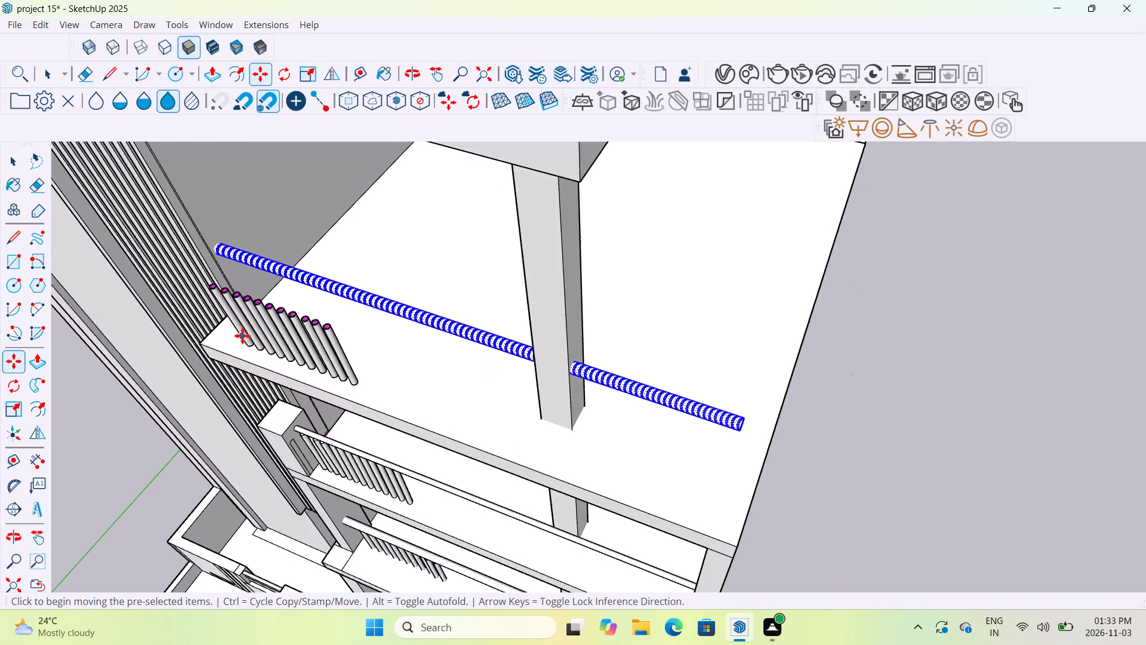
scroll(242, 336, "up", 6)
middle_click_drag(239, 337, 316, 398)
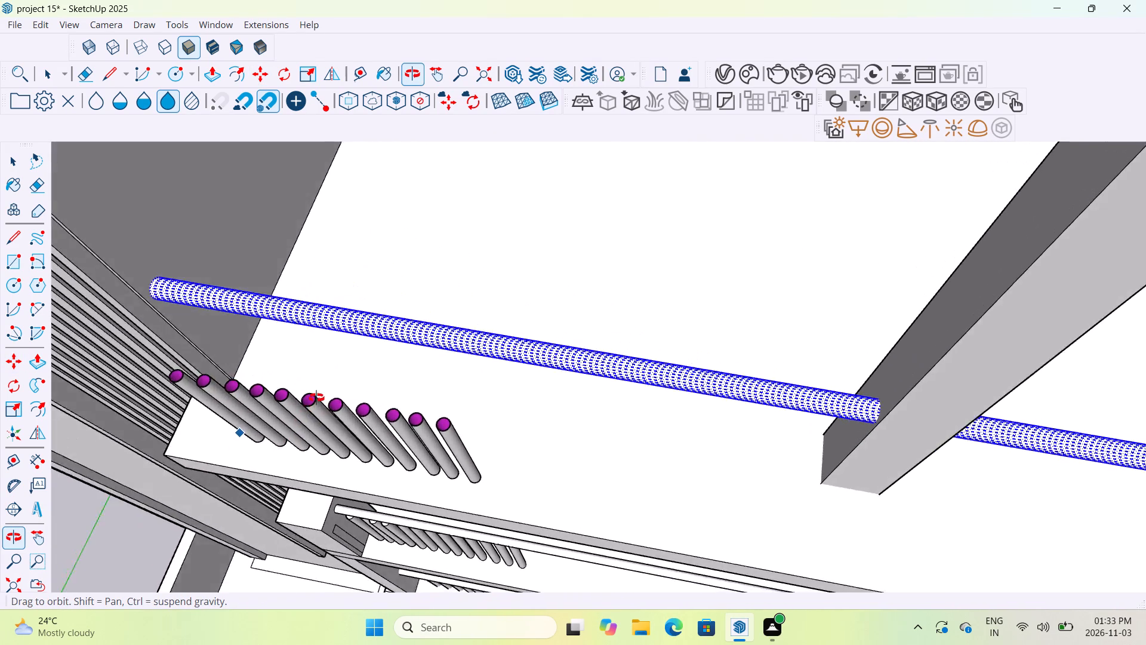
middle_click_drag(316, 398, 347, 399)
middle_click_drag(348, 395, 362, 357)
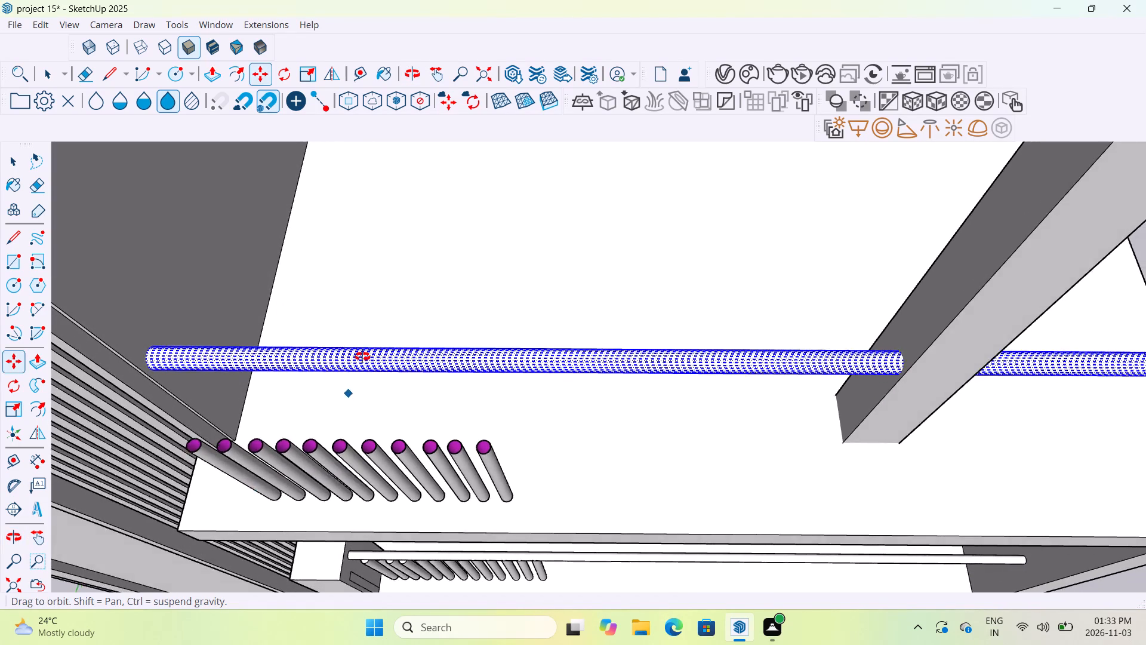
middle_click_drag(362, 357, 450, 209)
key("m")
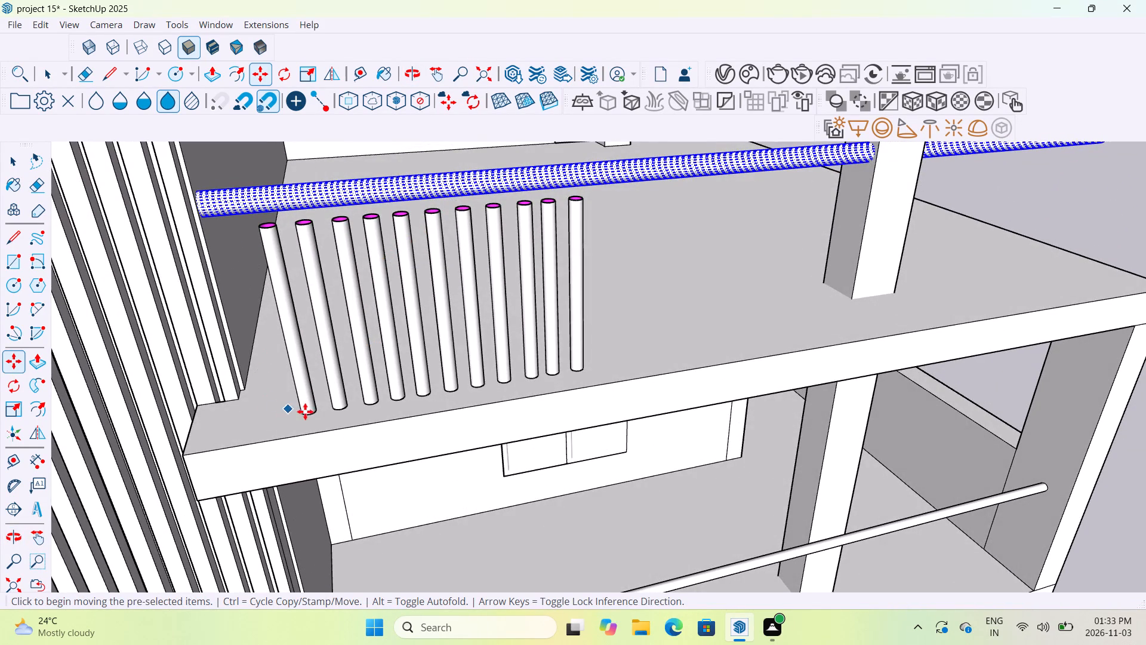
left_click(307, 411)
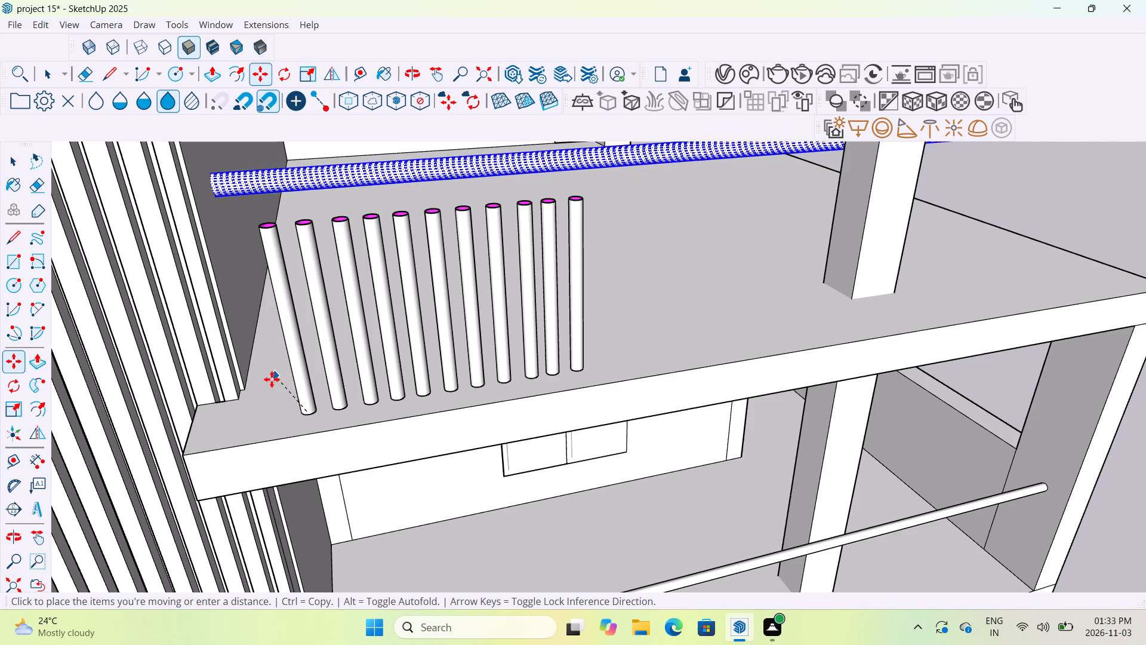
left_click(378, 416)
Move the top-floor handrail closer to the baluster tops, with its end near the vertical slats.
middle_click_drag(315, 380, 359, 410)
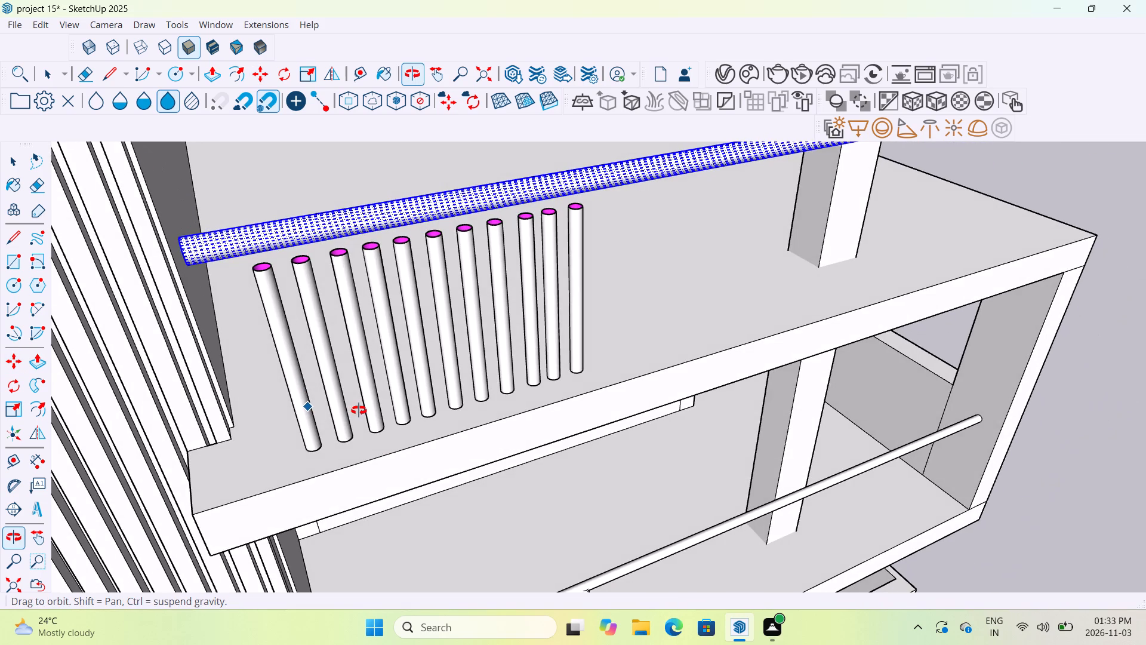
middle_click_drag(359, 410, 388, 410)
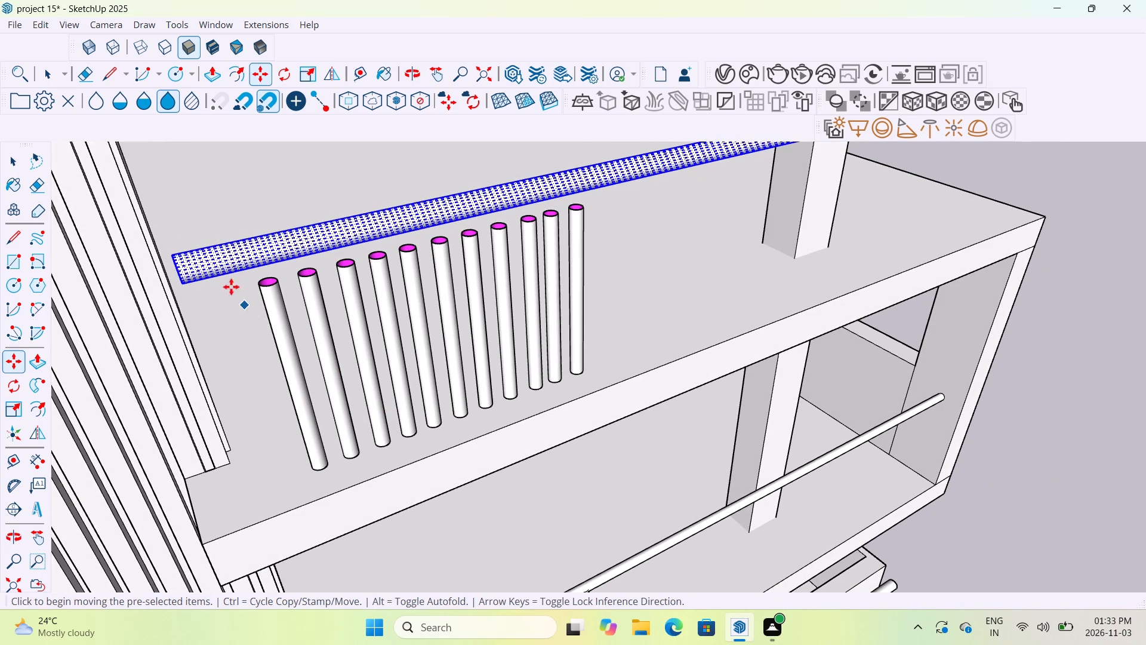
left_click(214, 272)
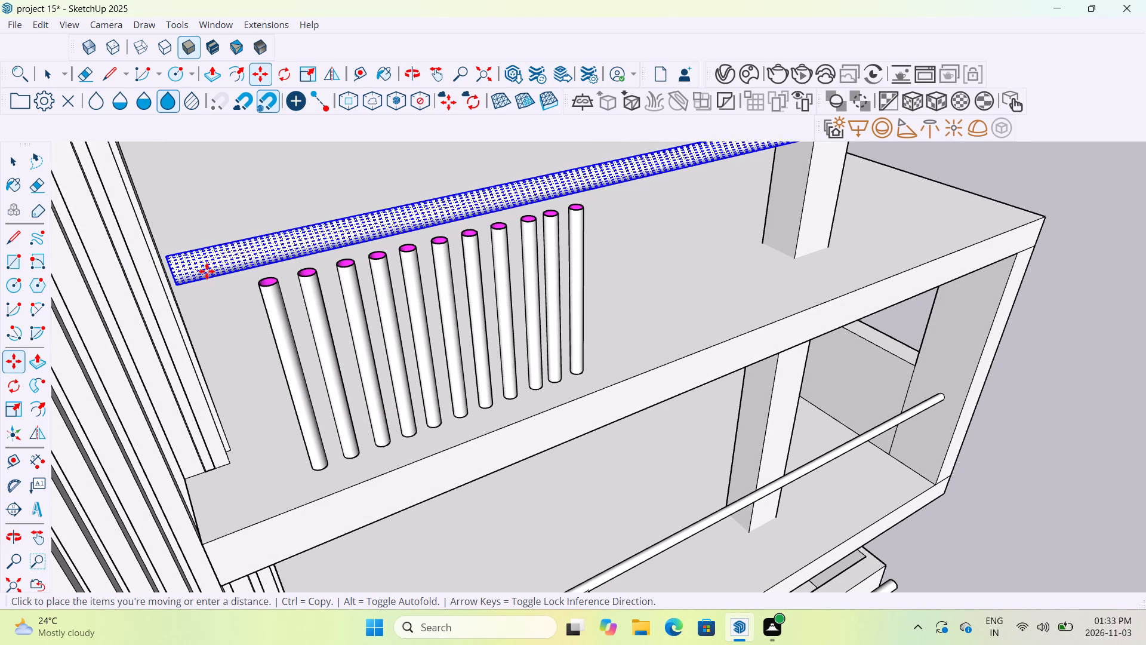
scroll(178, 304, "up", 2)
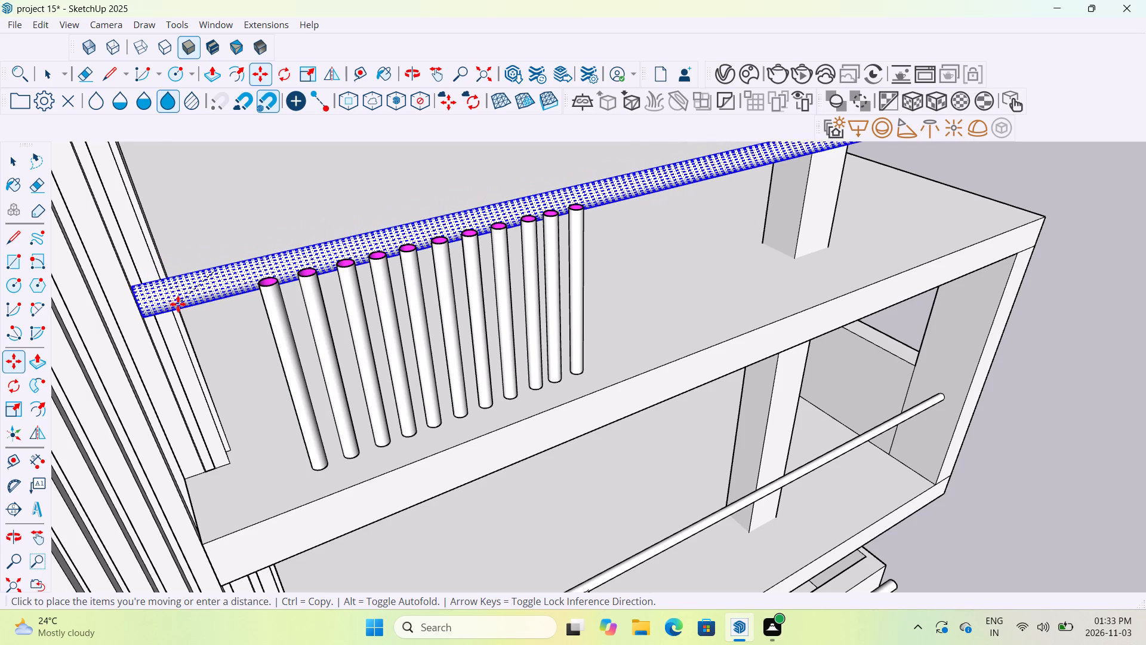
scroll(178, 304, "up", 10)
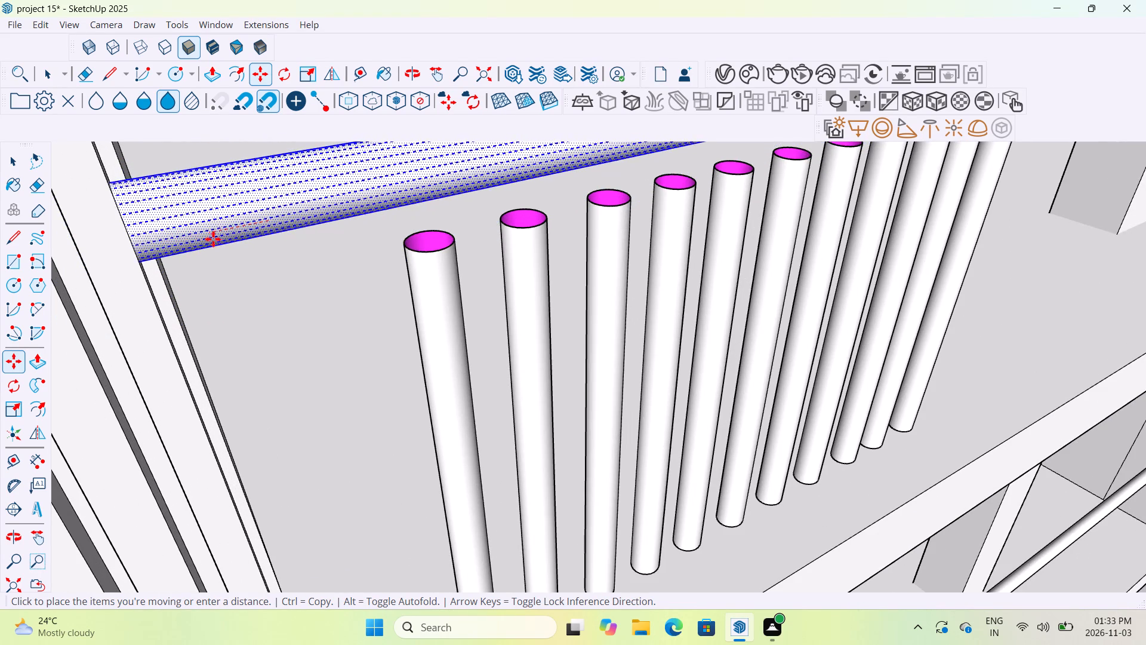
left_click(248, 236)
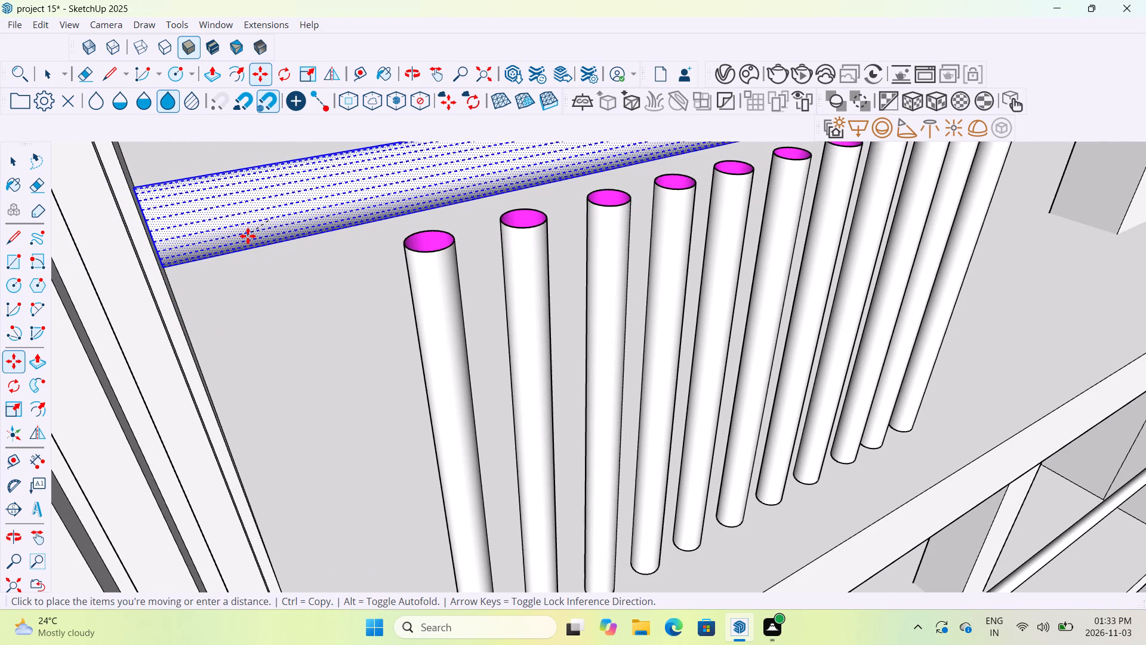
middle_click_drag(297, 311, 221, 308)
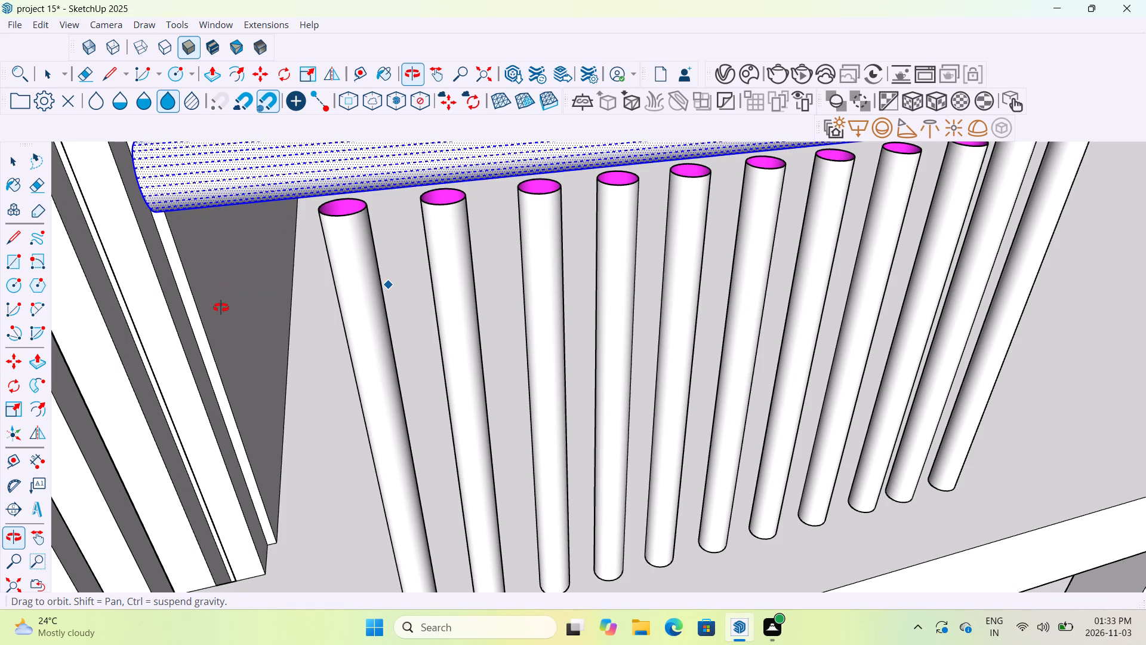
Move the top-floor handrail a short way back along the green axis, away from the terrace's front edge.
middle_click_drag(221, 308, 230, 354)
scroll(230, 354, "down", 4)
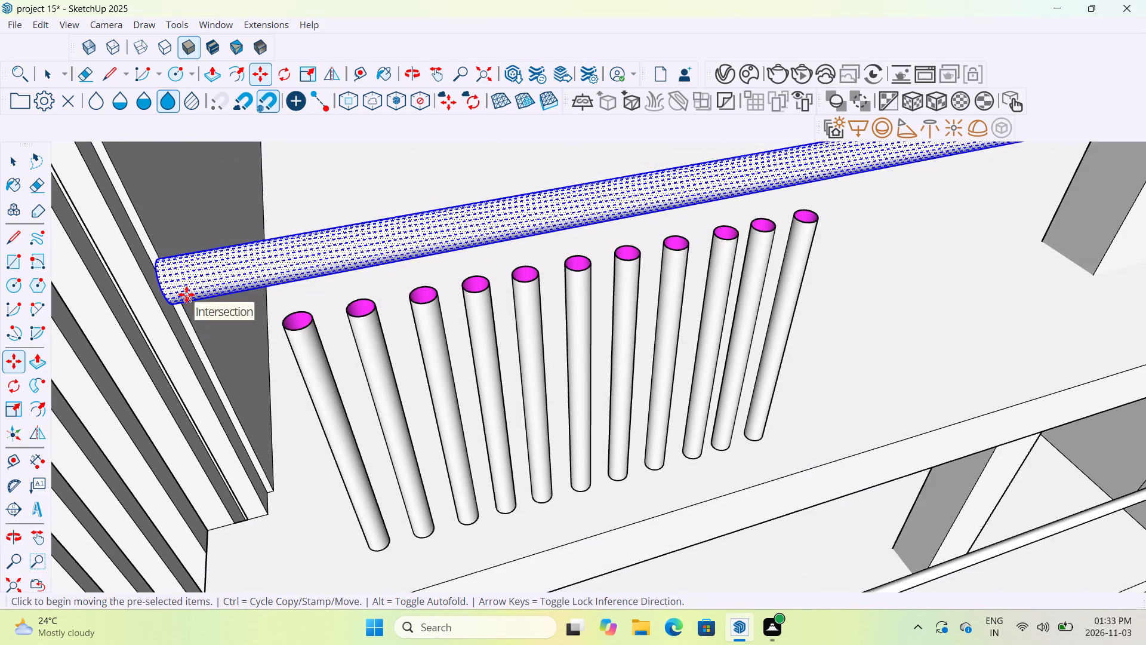
left_click(186, 294)
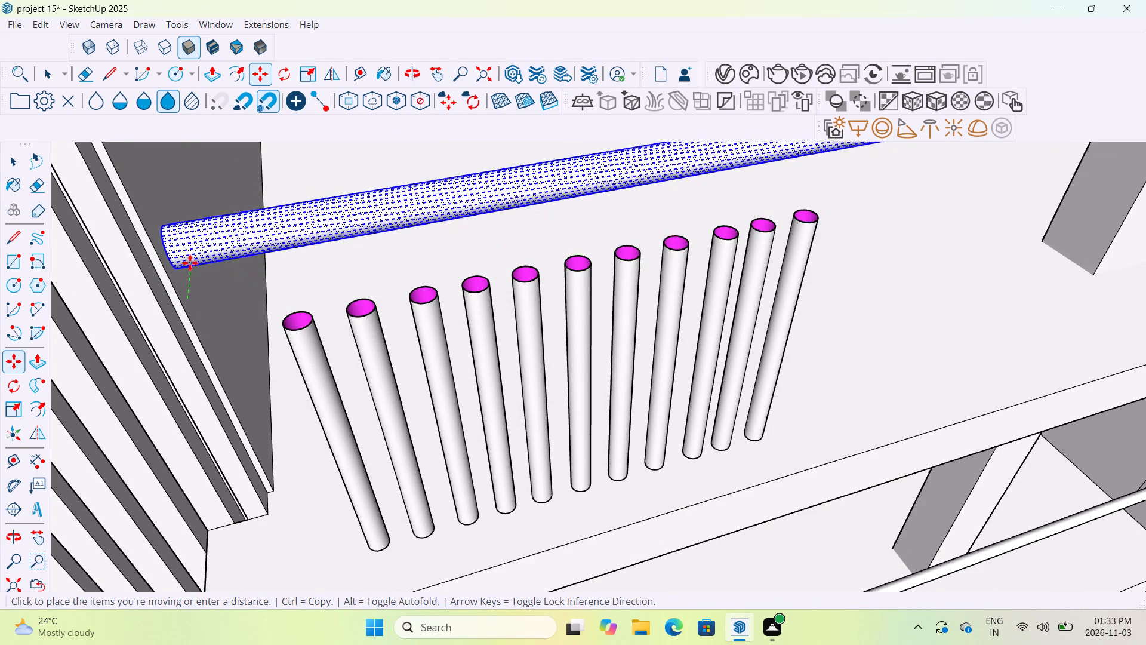
left_click(190, 263)
Nudge the top-floor handrail slightly so that it sits just above the level of the baluster tops.
scroll(190, 263, "up", 8)
middle_click_drag(190, 263, 232, 273)
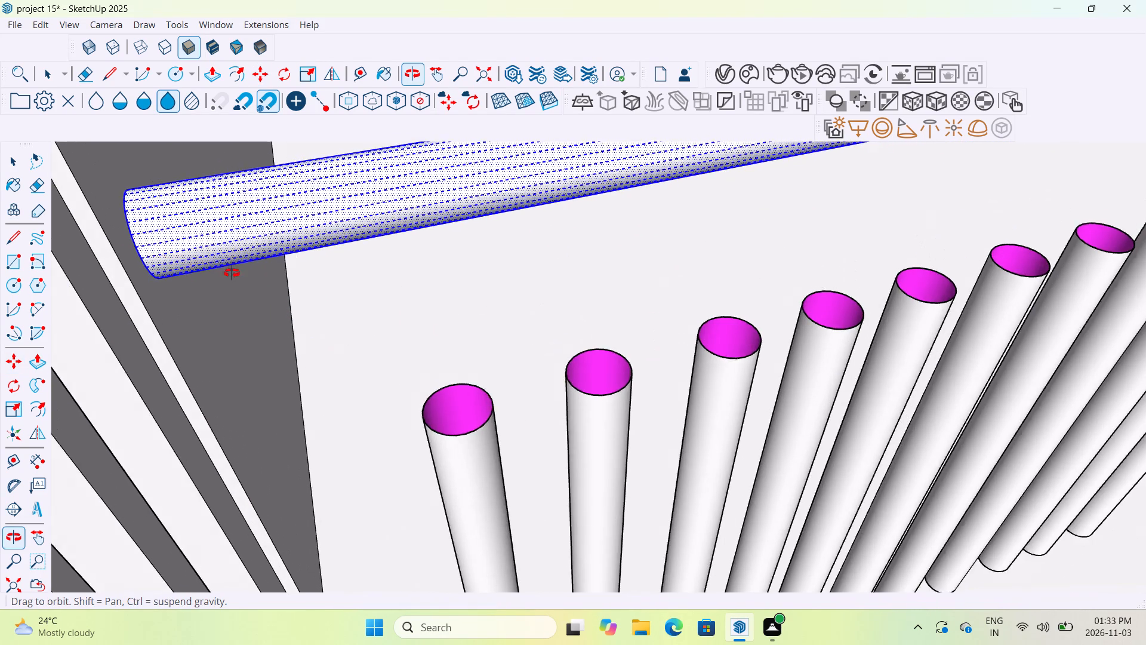
middle_click_drag(232, 273, 272, 259)
scroll(272, 259, "down", 9)
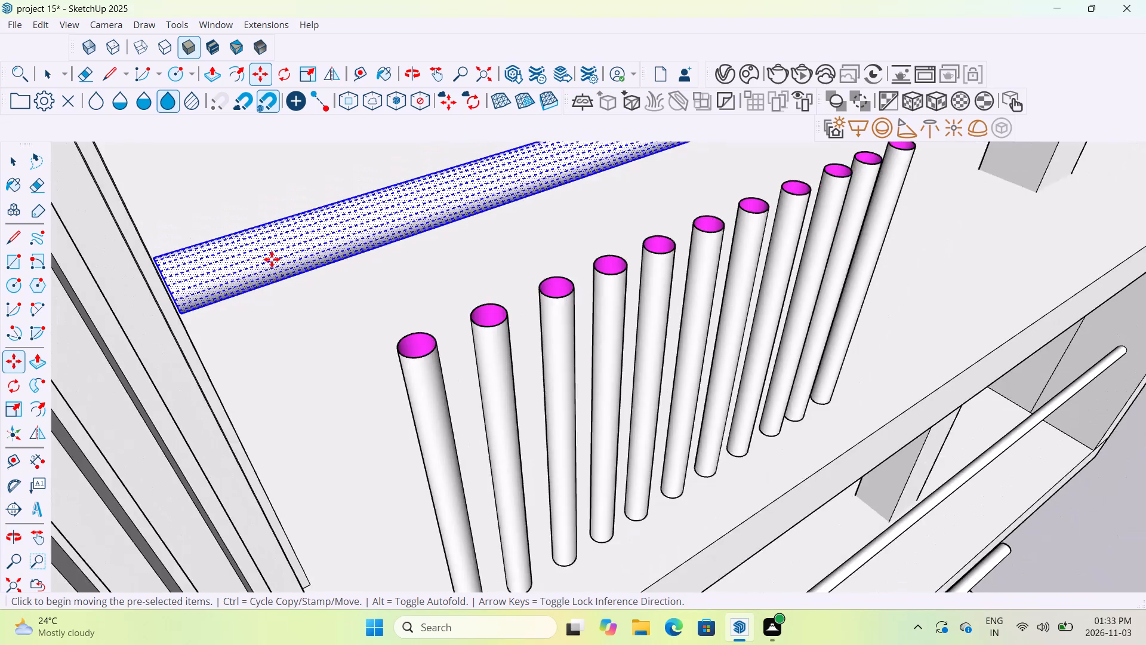
scroll(272, 259, "down", 3)
middle_click_drag(413, 407, 327, 307)
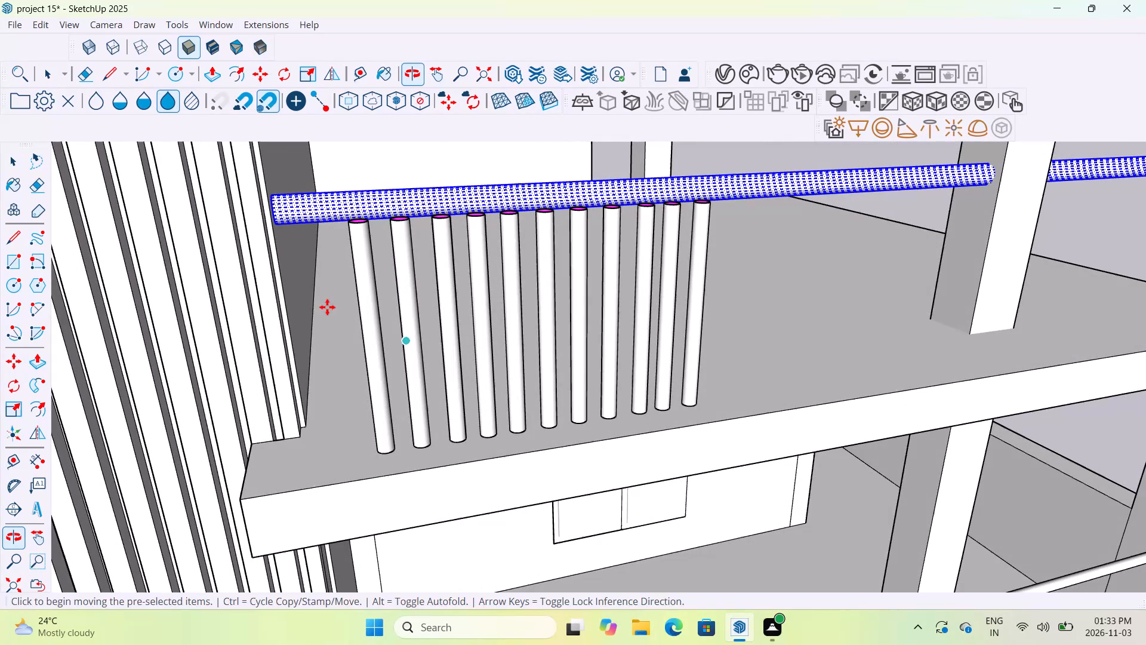
left_click(315, 218)
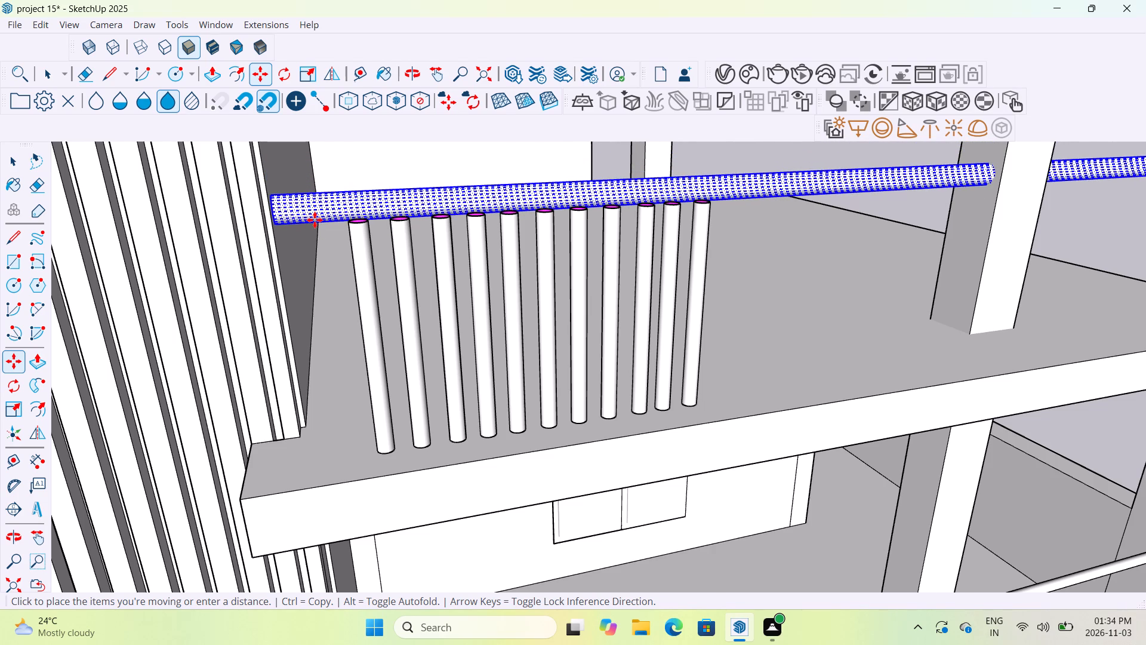
scroll(313, 220, "up", 5)
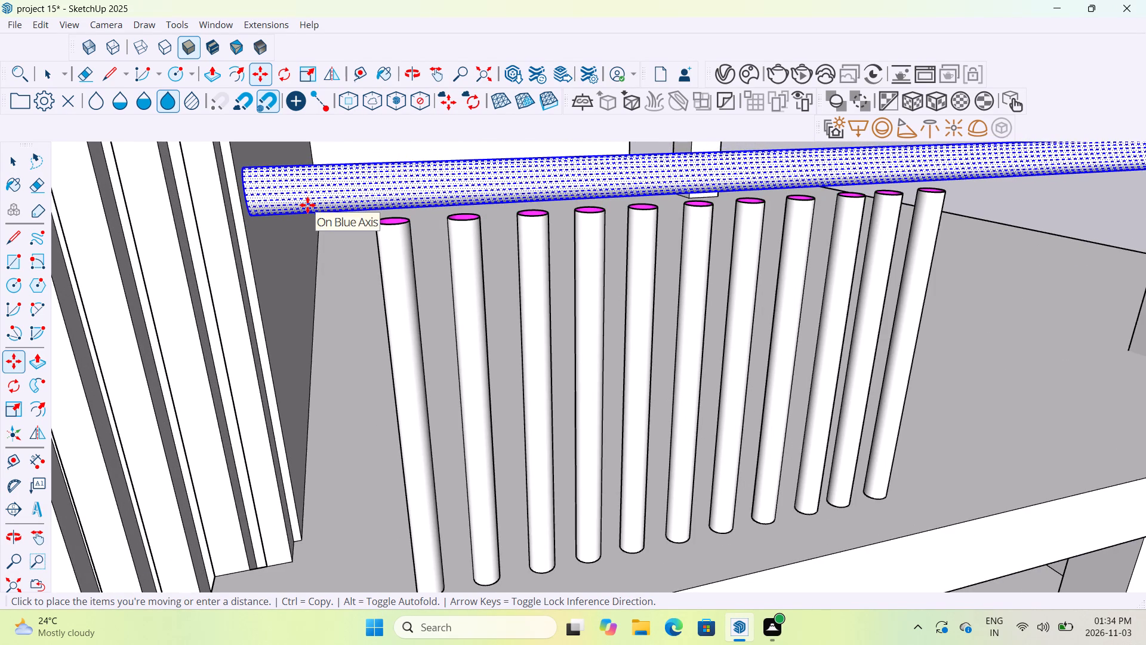
left_click(307, 208)
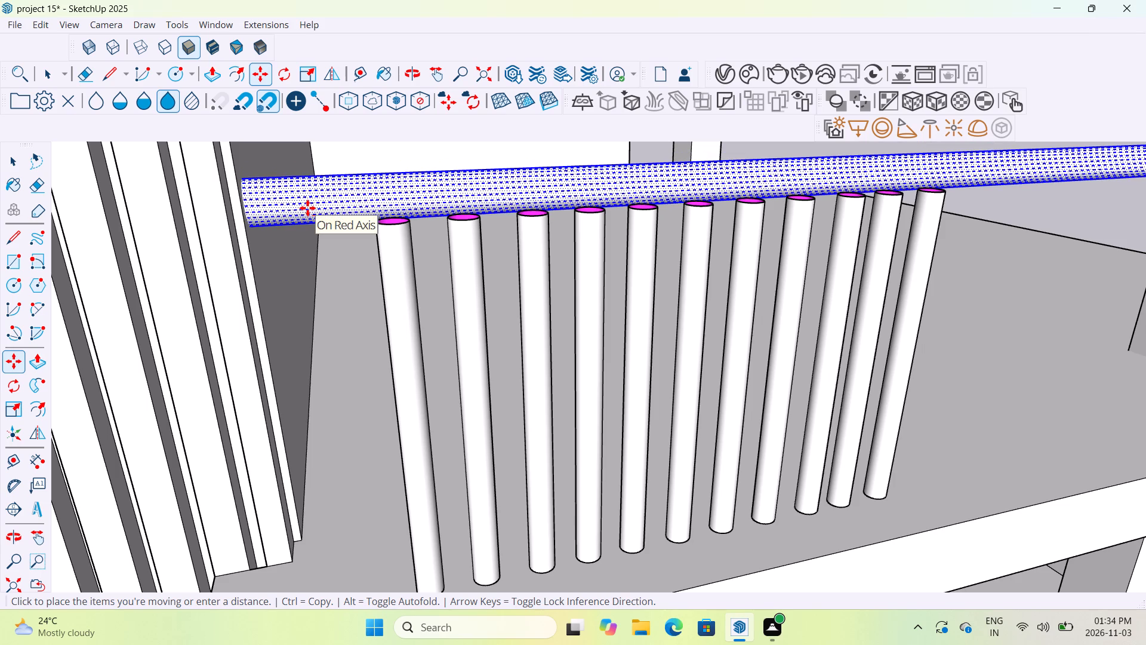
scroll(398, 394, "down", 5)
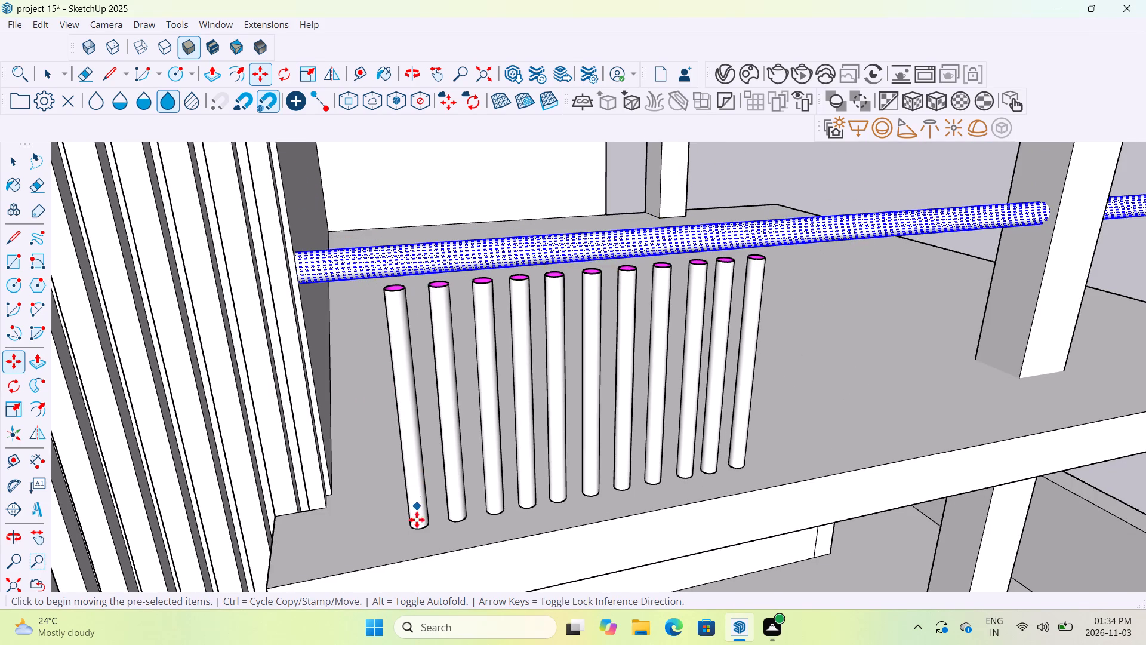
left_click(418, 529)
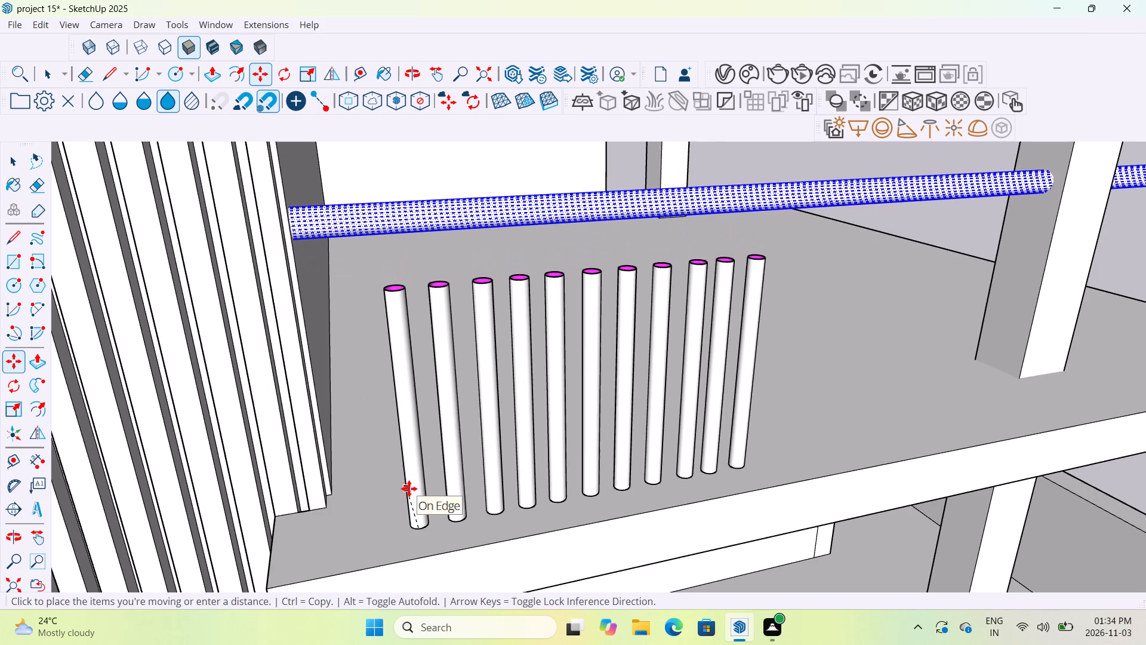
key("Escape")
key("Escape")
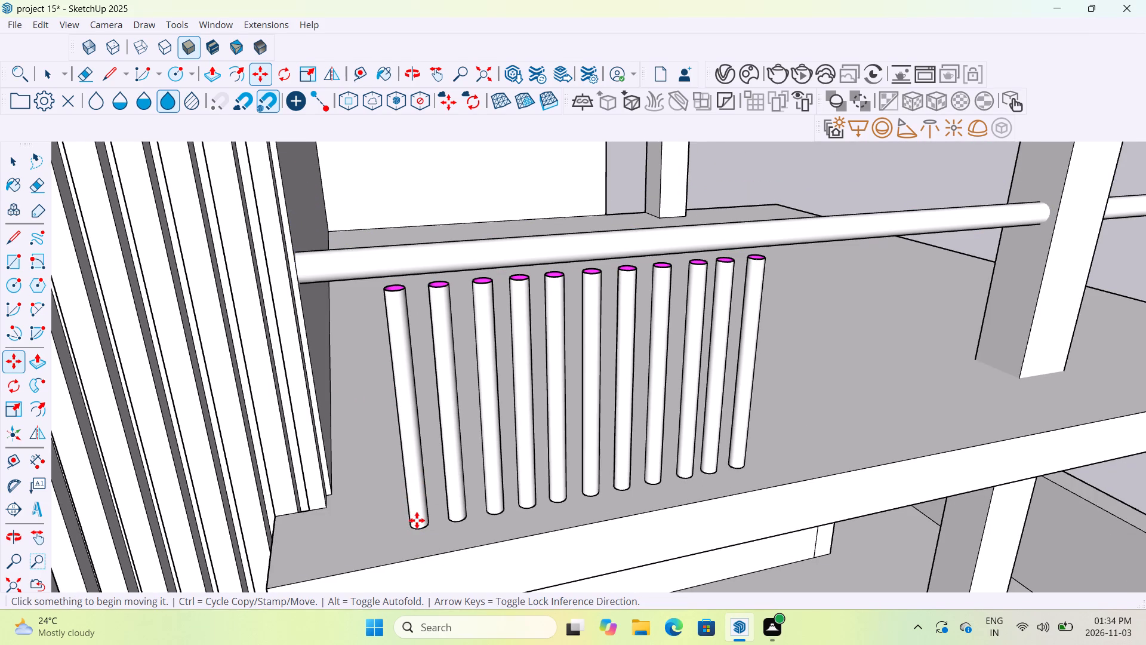
Move the baluster nearest the vertical slats back along the green axis so its top sits beneath the handrail.
left_click(417, 519)
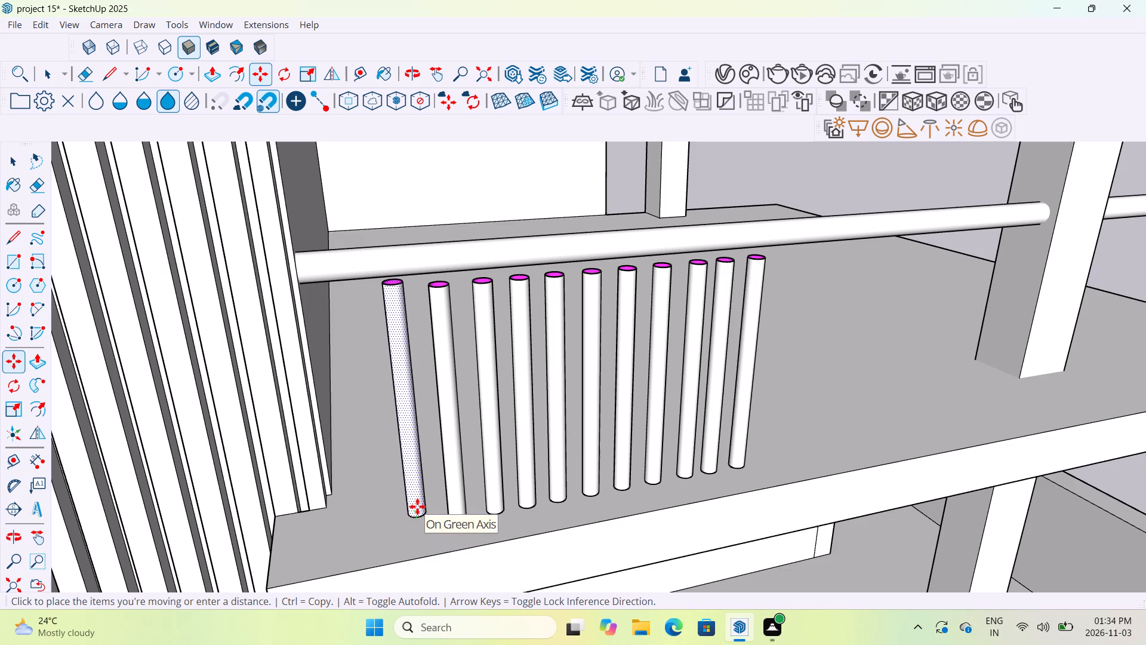
scroll(417, 497, "up", 8)
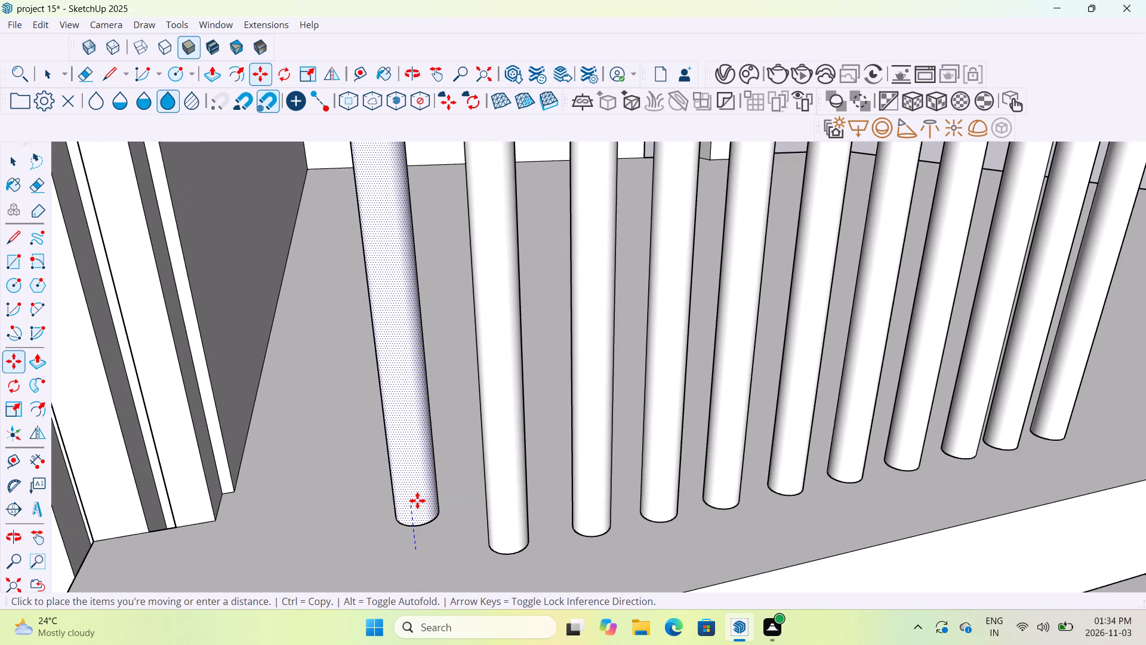
scroll(414, 469, "up", 5)
scroll(414, 469, "down", 9)
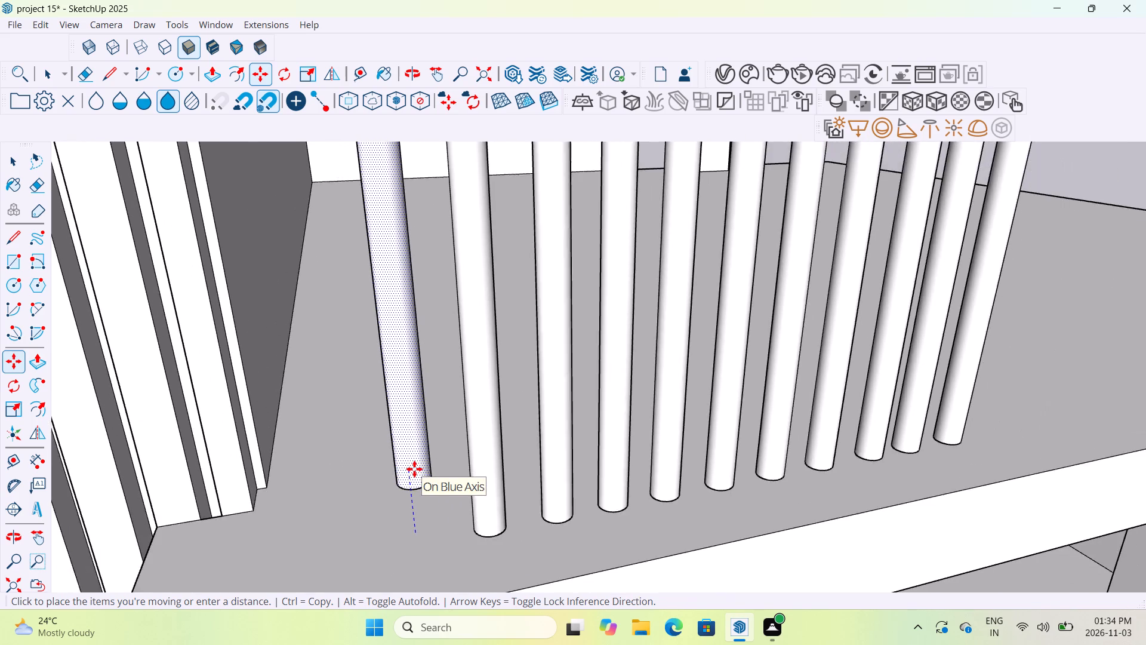
scroll(414, 469, "down", 3)
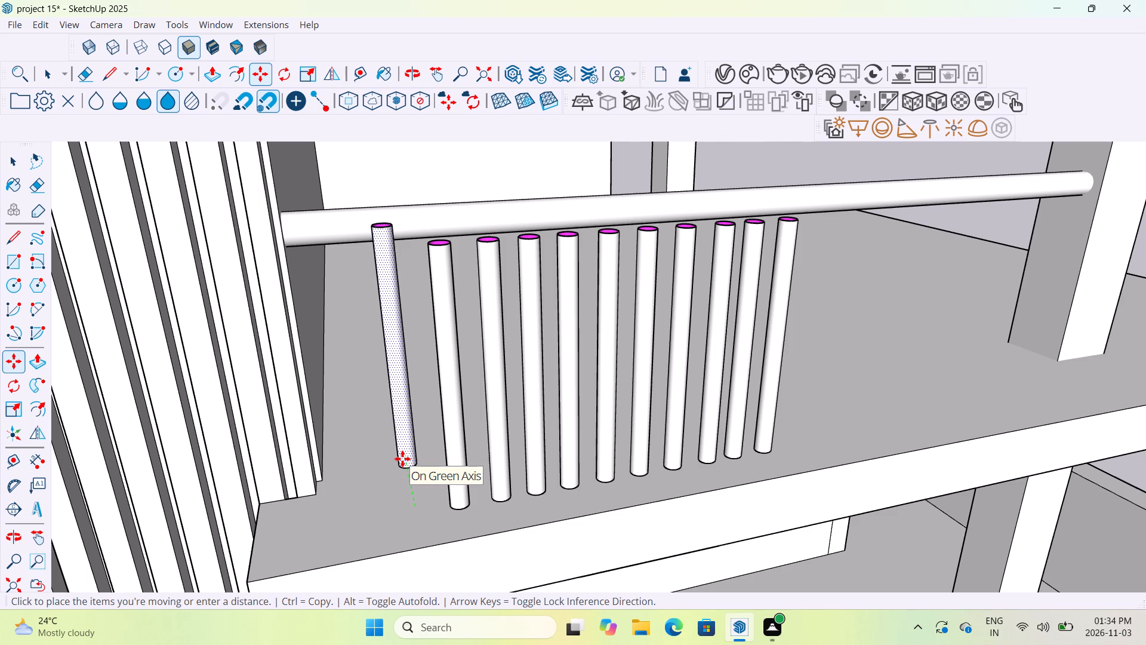
left_click(406, 451)
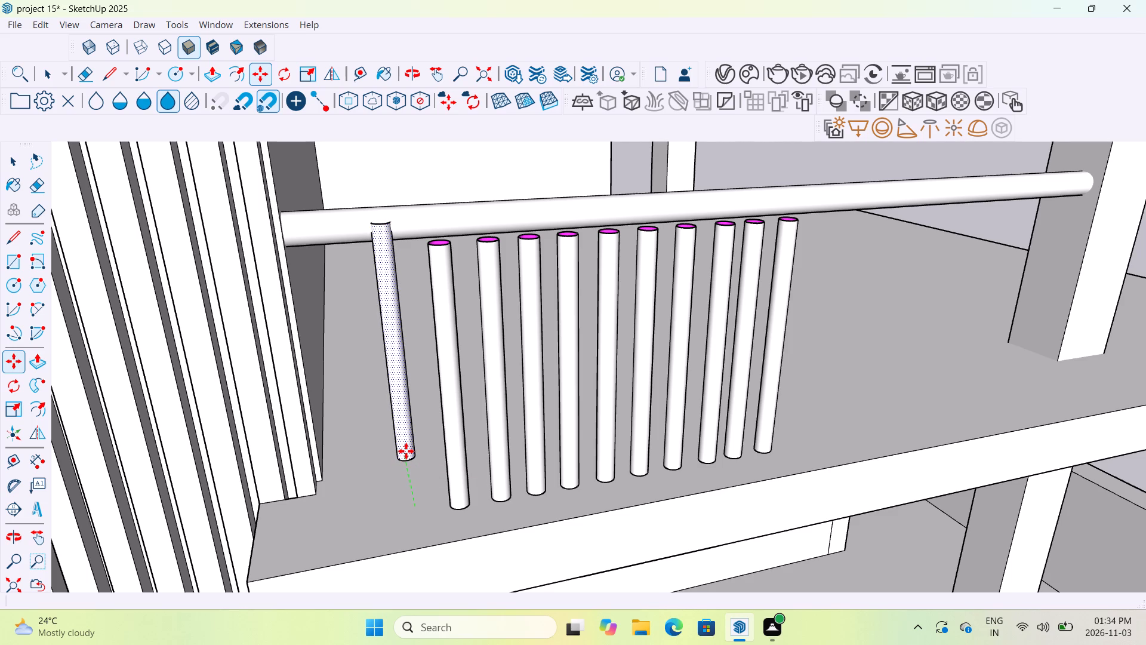
Raise the top-floor handrail slightly along the blue axis to the height of the moved baluster's top.
left_click(304, 241)
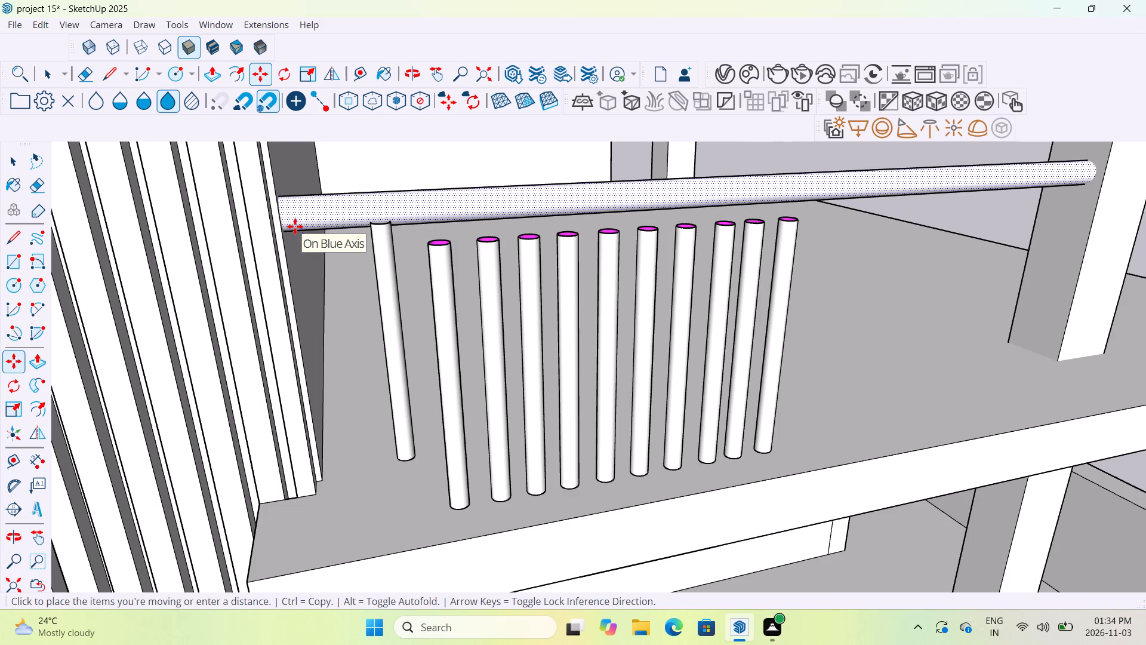
left_click(295, 226)
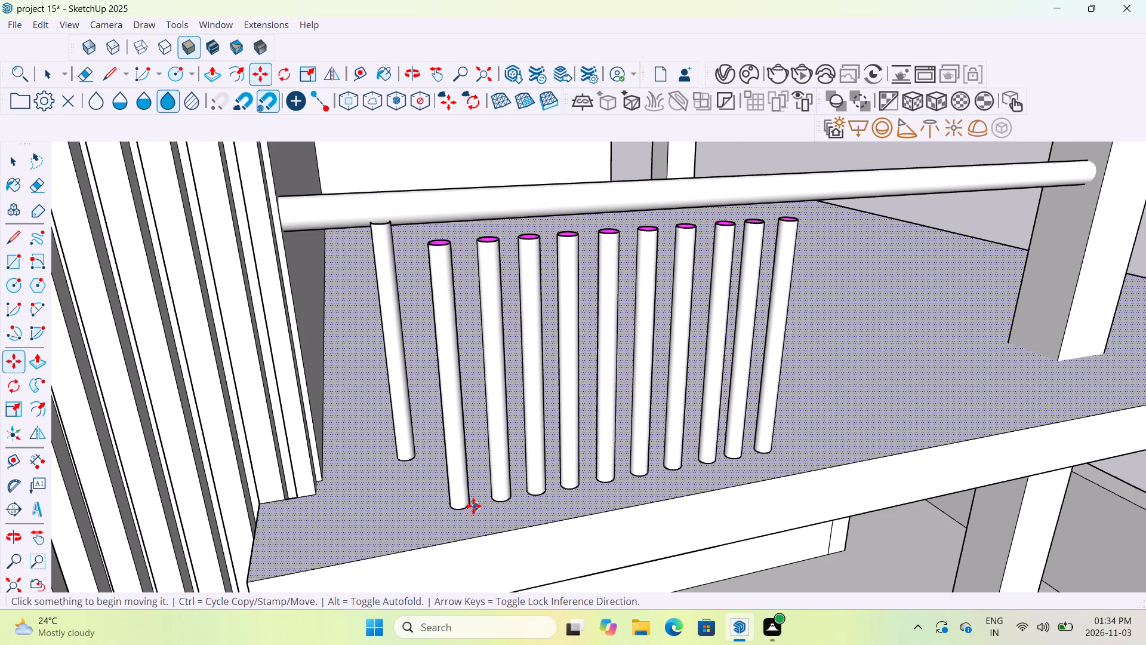
Move the second, third and fourth balusters from the slats back along the green axis, in line with the first beneath the handrail.
left_click(464, 506)
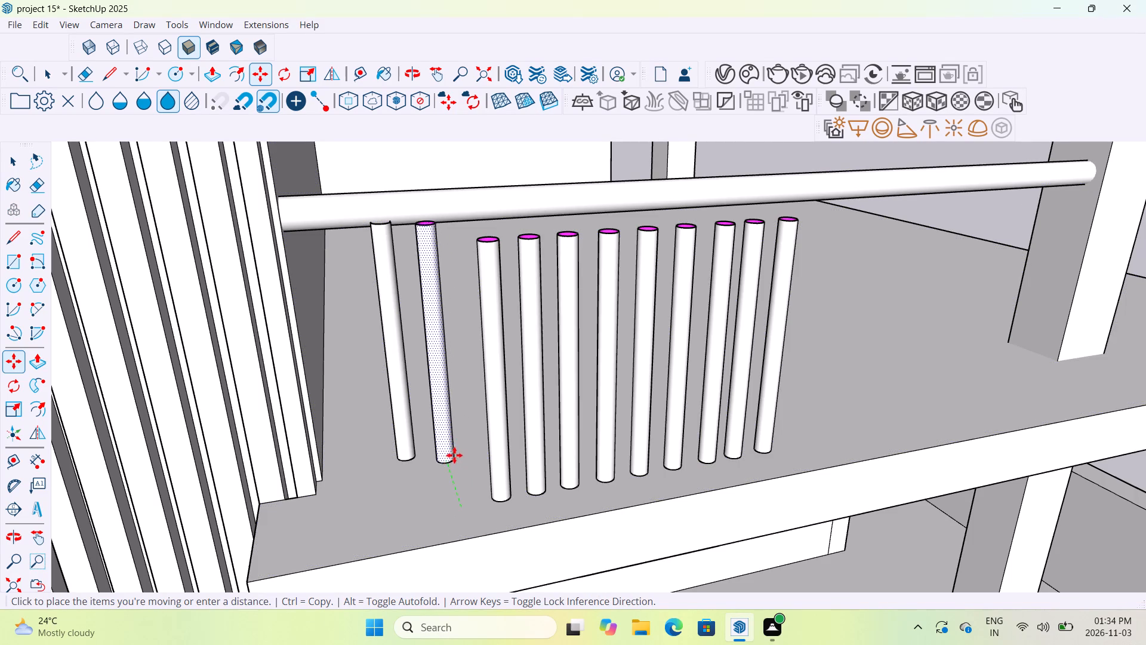
scroll(449, 459, "up", 2)
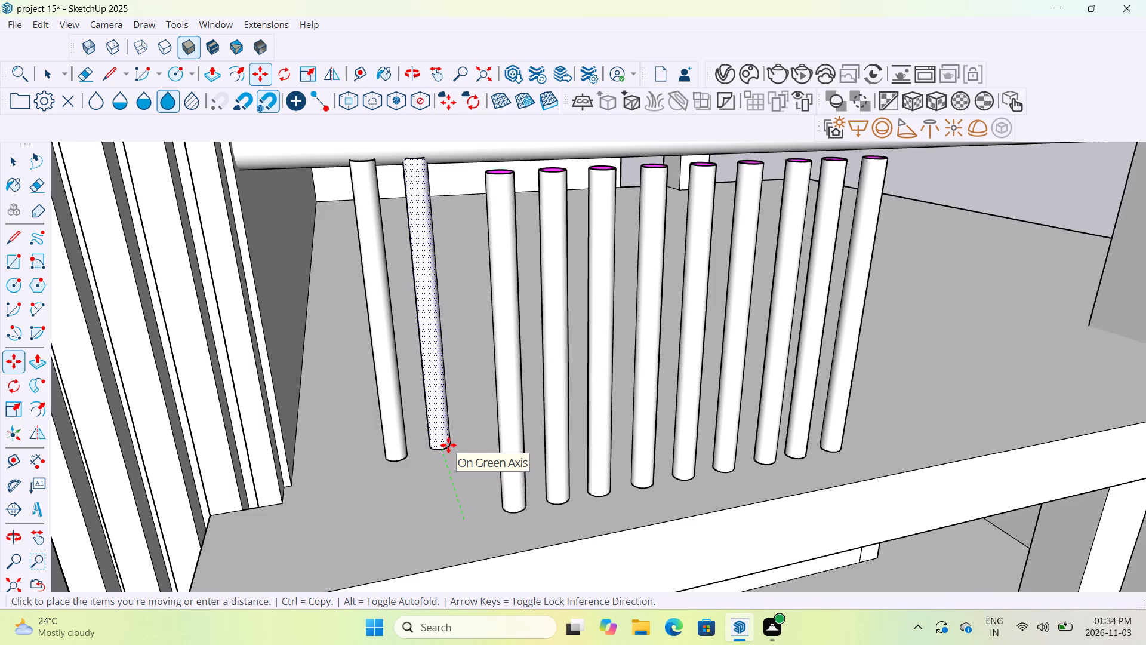
left_click(448, 450)
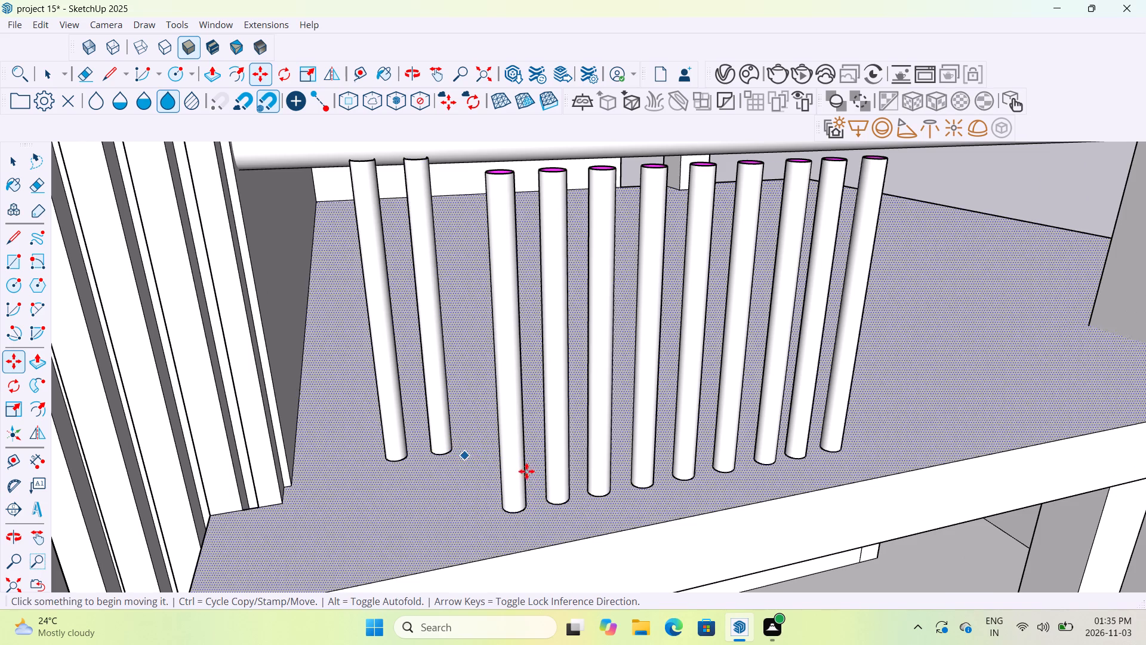
middle_click_drag(579, 474, 535, 522)
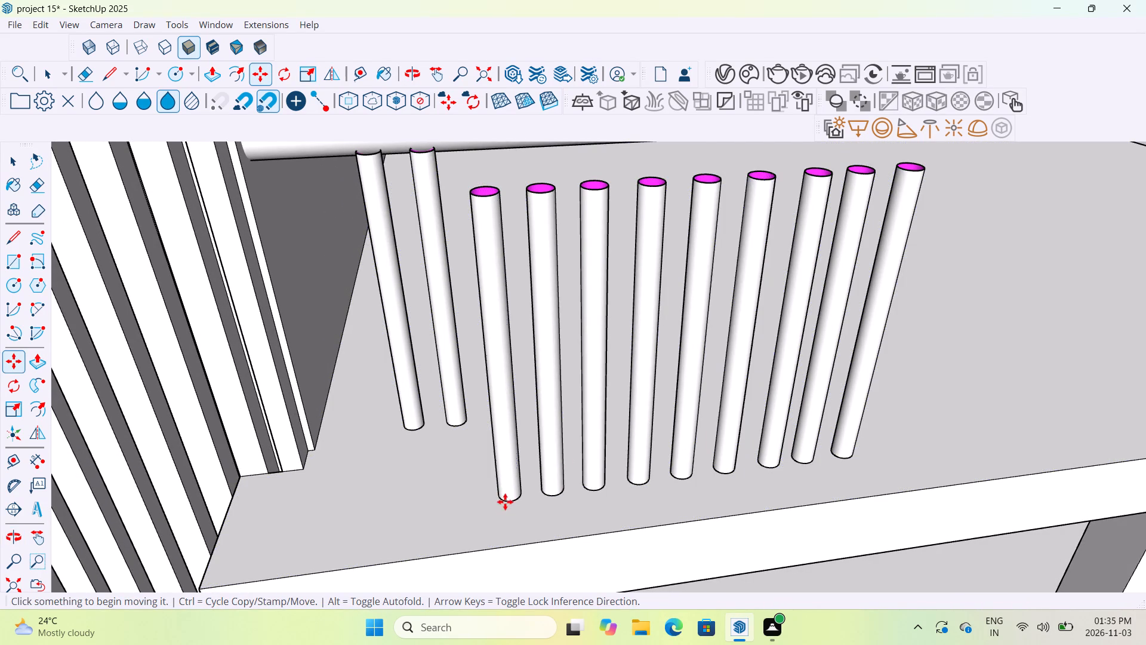
left_click(508, 502)
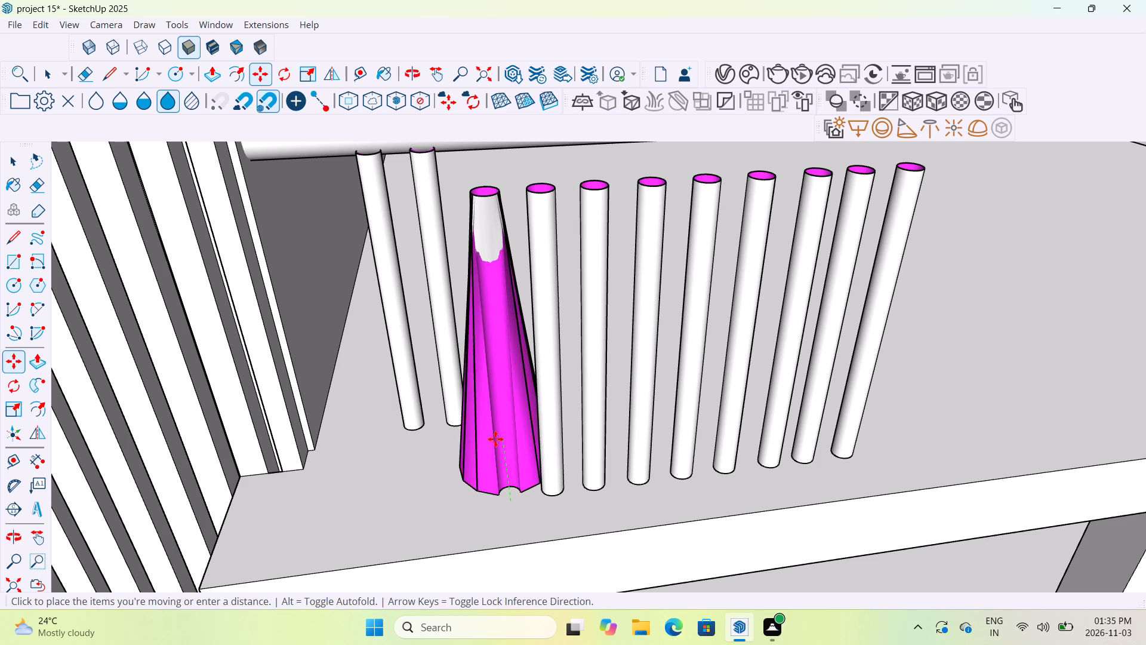
key("Escape")
key("m")
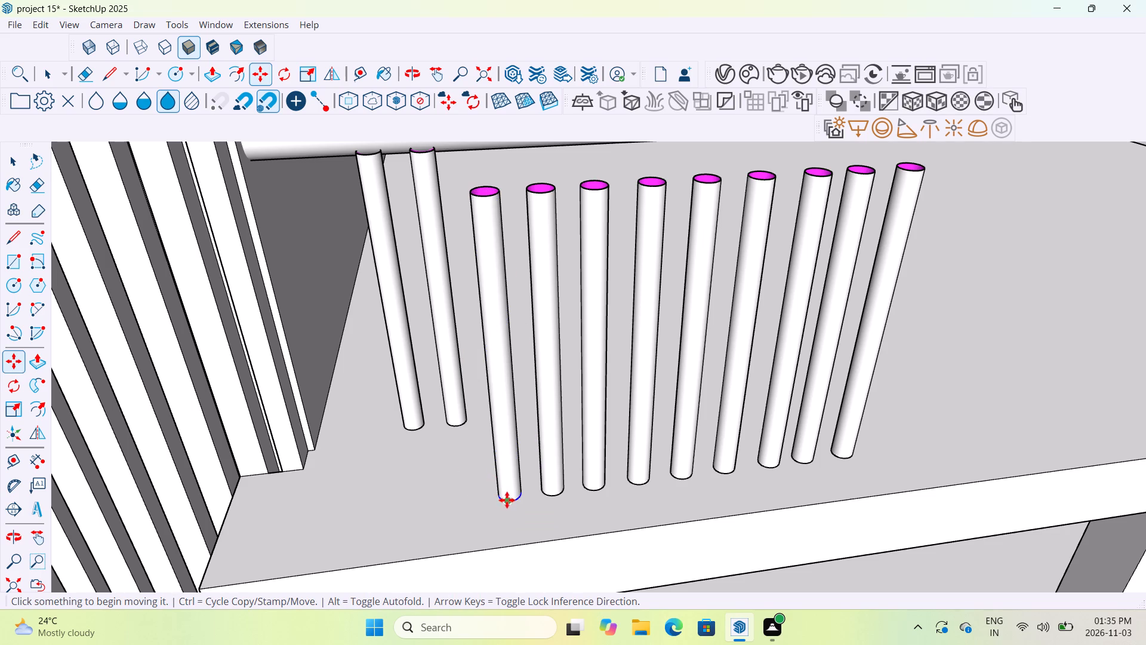
left_click(508, 500)
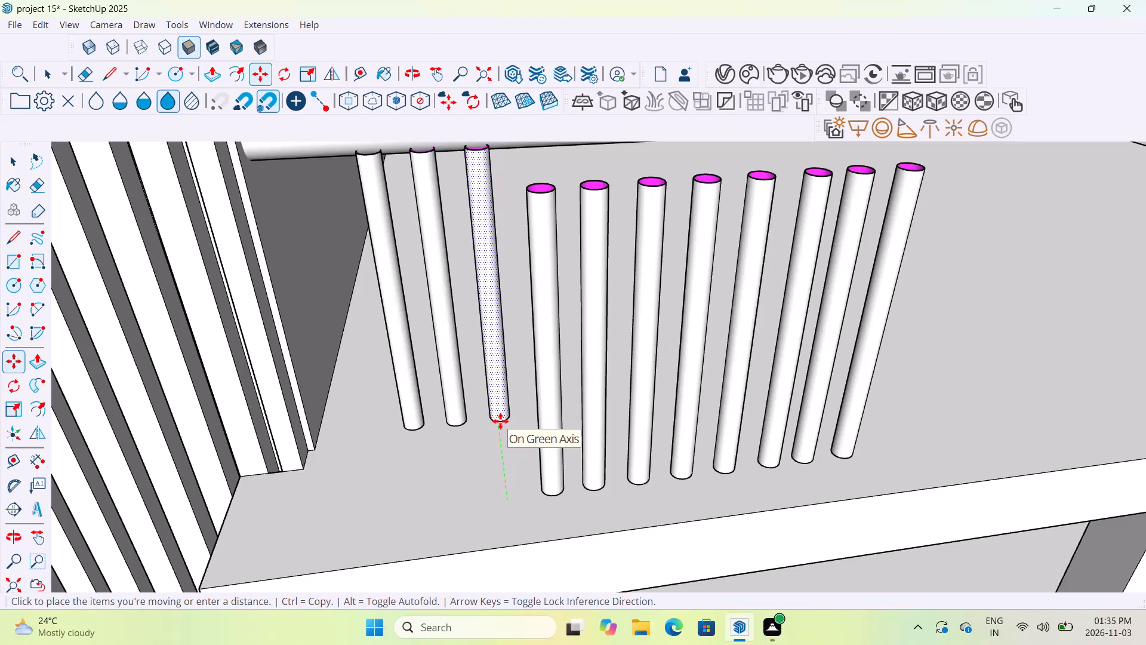
left_click(500, 421)
left_click(552, 498)
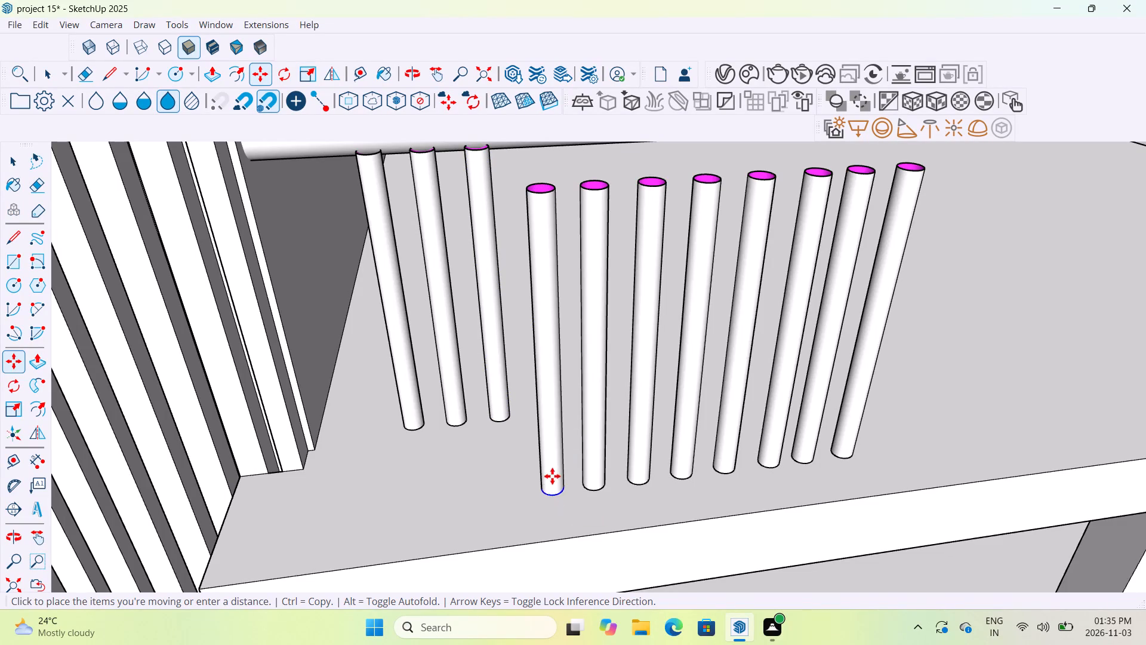
key("Escape")
key("m")
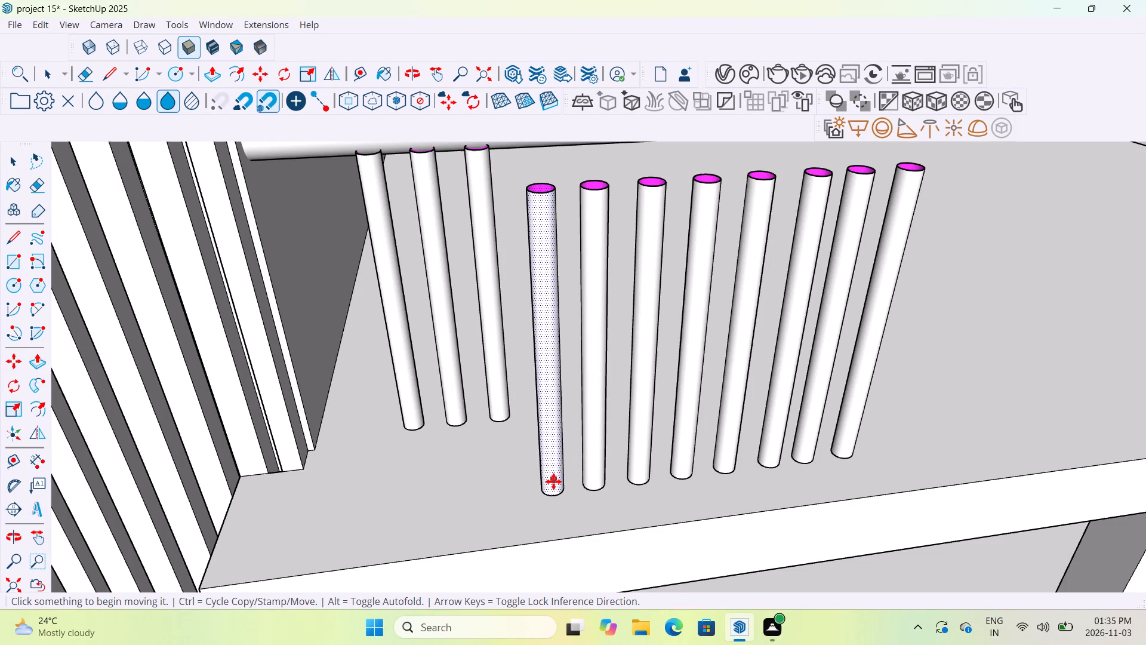
left_click(554, 495)
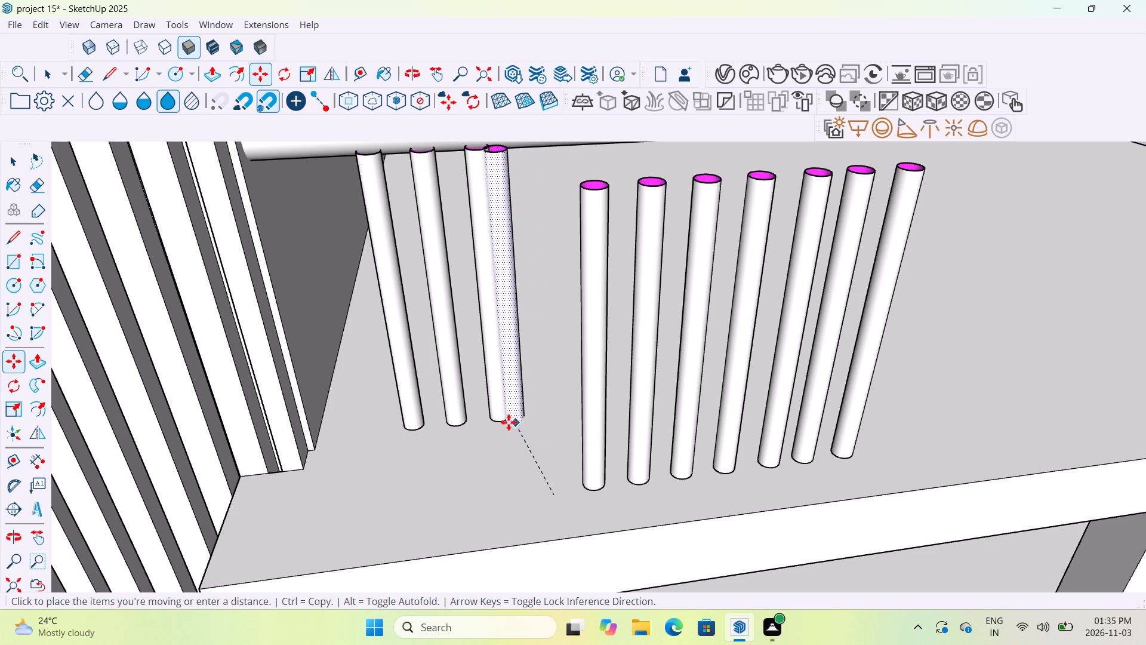
left_click(541, 417)
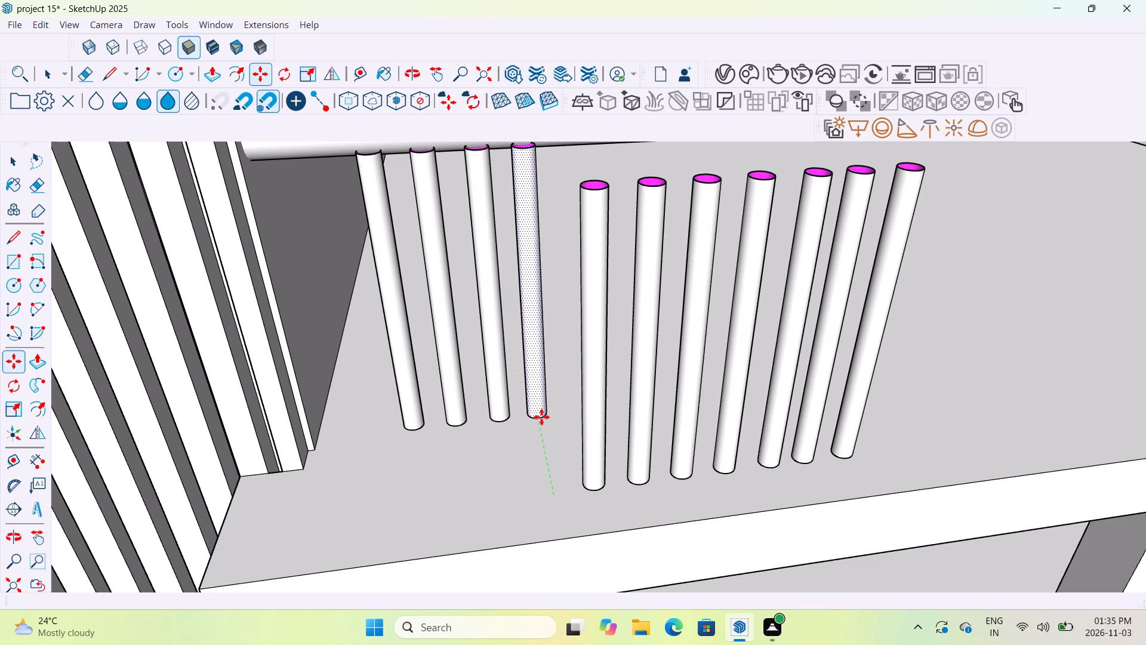
Nudge the baluster nearest the vertical slats further back so its top sits fully beneath the top-floor handrail.
scroll(549, 437, "down", 3)
middle_click_drag(596, 436, 592, 488)
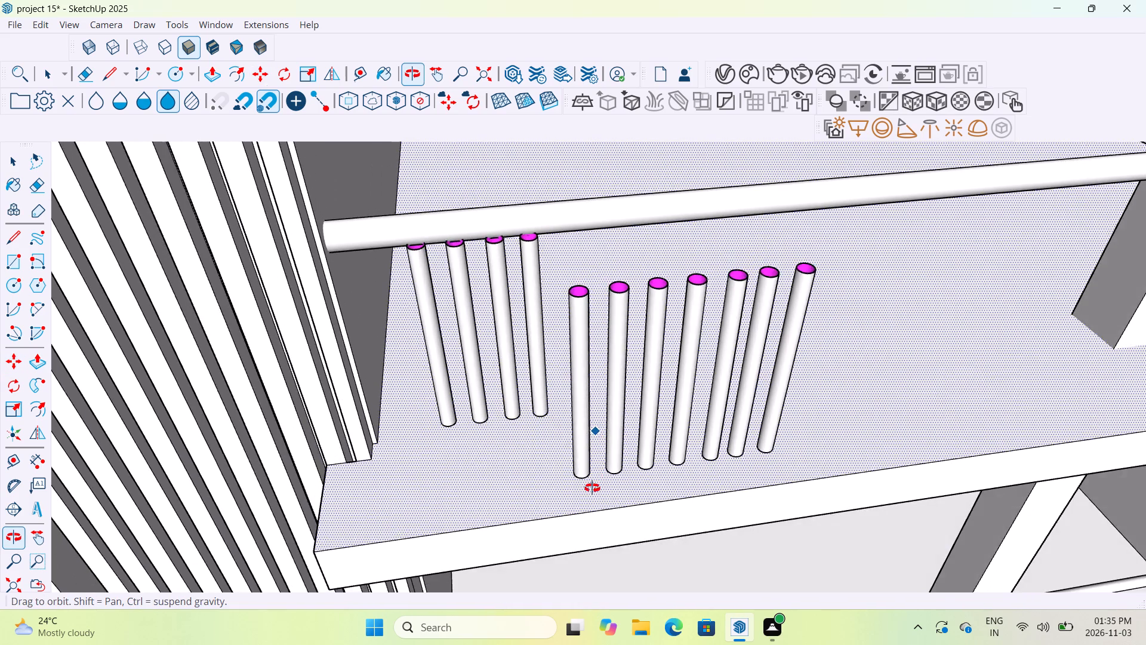
middle_click_drag(592, 488, 592, 497)
scroll(528, 414, "up", 4)
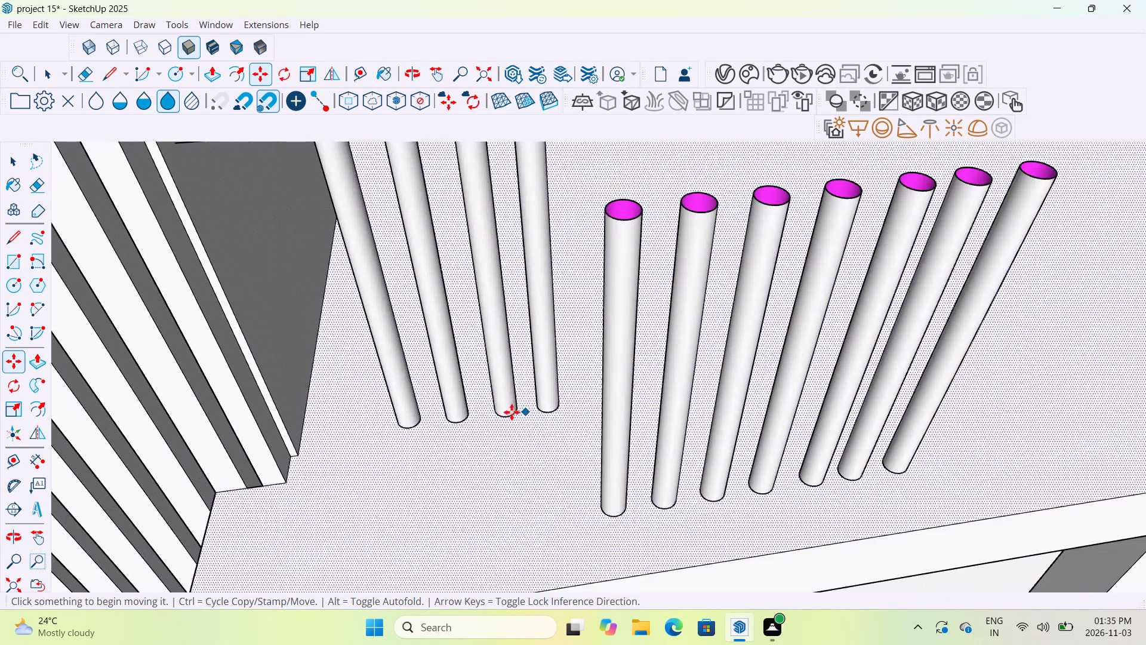
scroll(431, 420, "down", 5)
middle_click_drag(487, 374, 496, 422)
left_click(418, 423)
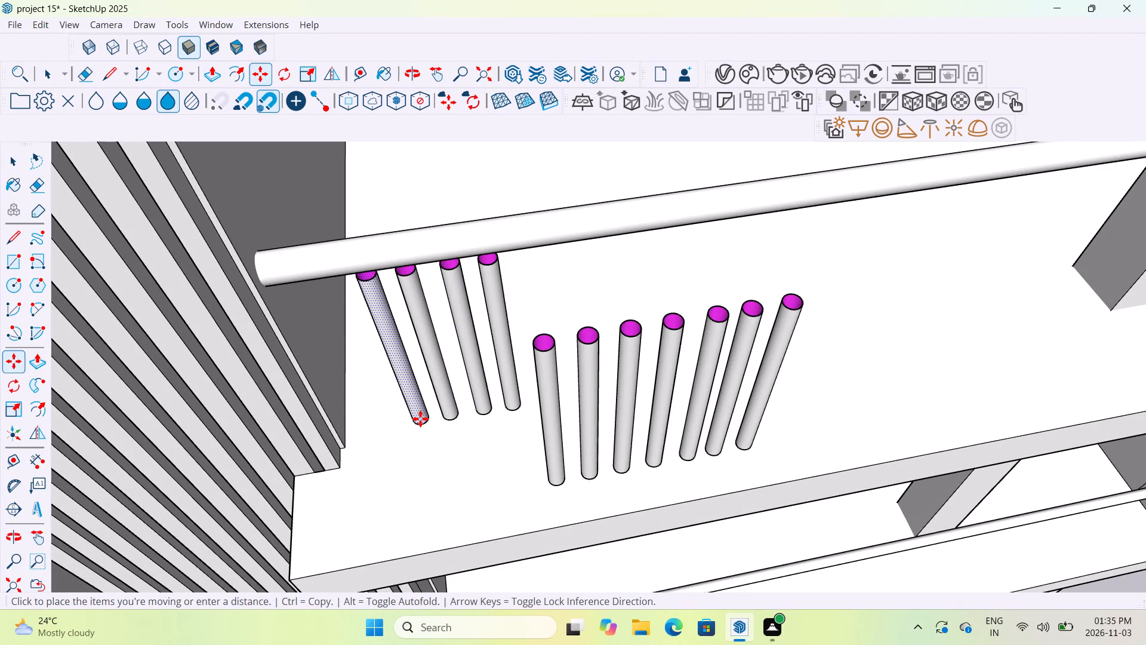
middle_click_drag(420, 419, 436, 356)
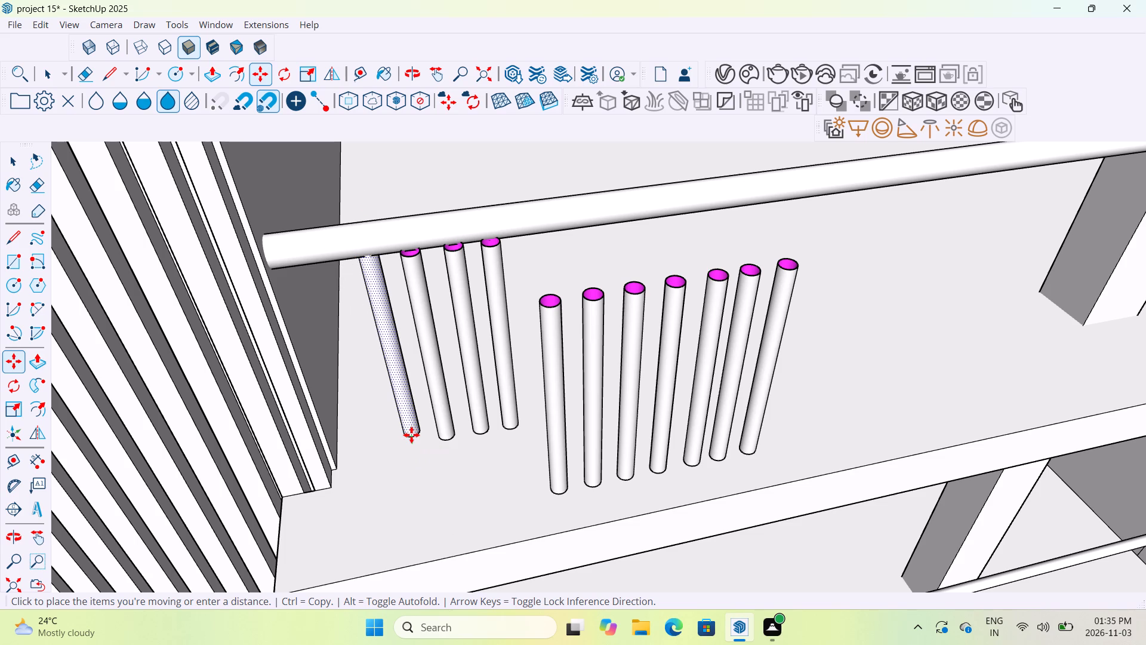
left_click(411, 435)
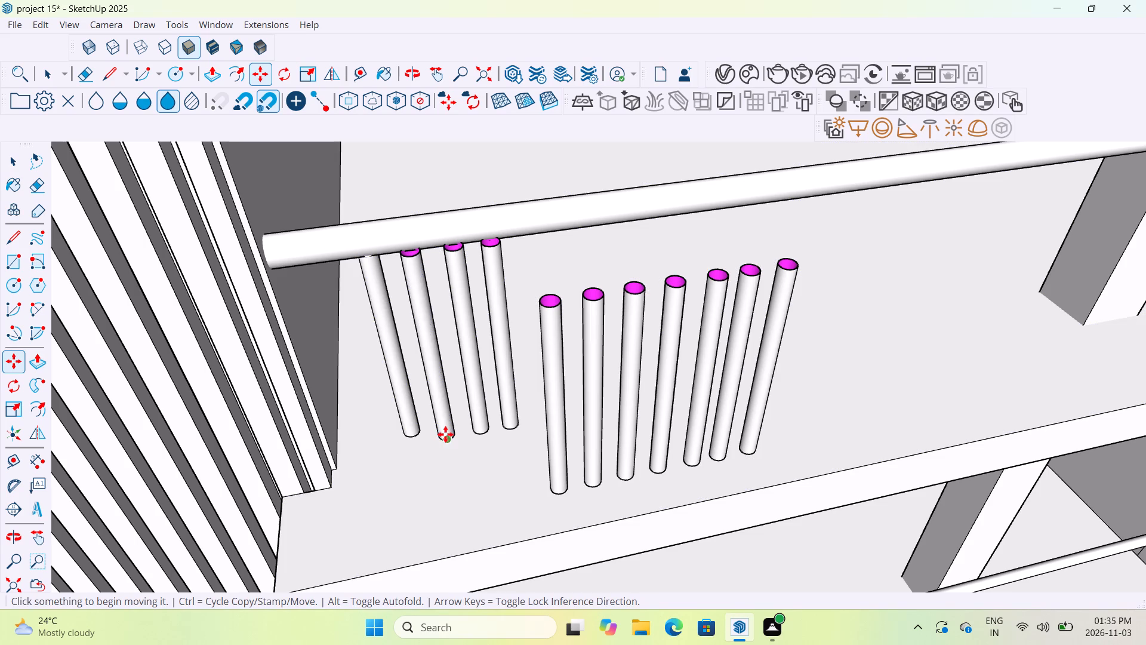
Nudge the second, third and fourth balusters from the slats further back along the green axis, fully beneath the handrail.
left_click(445, 434)
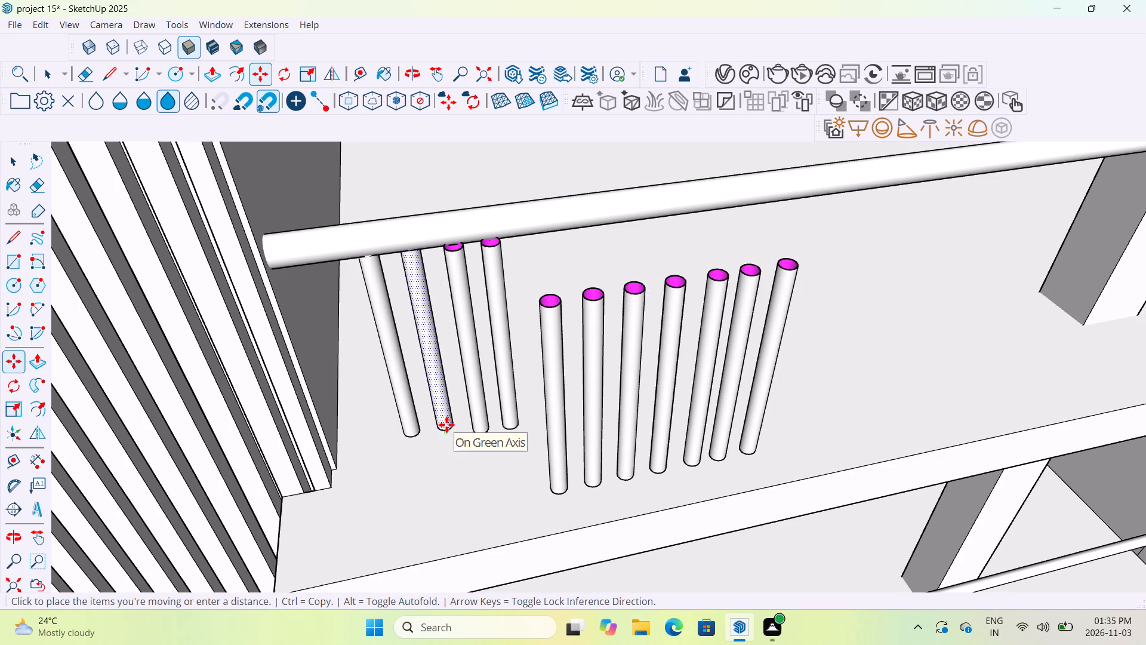
left_click(446, 425)
left_click(478, 428)
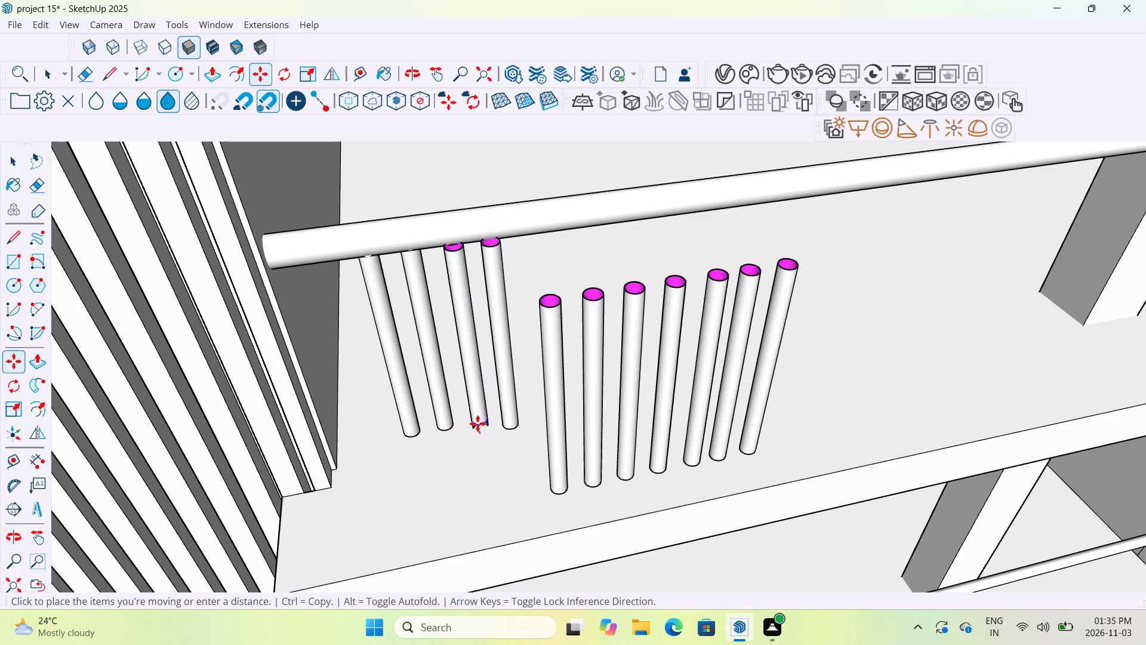
key("Escape")
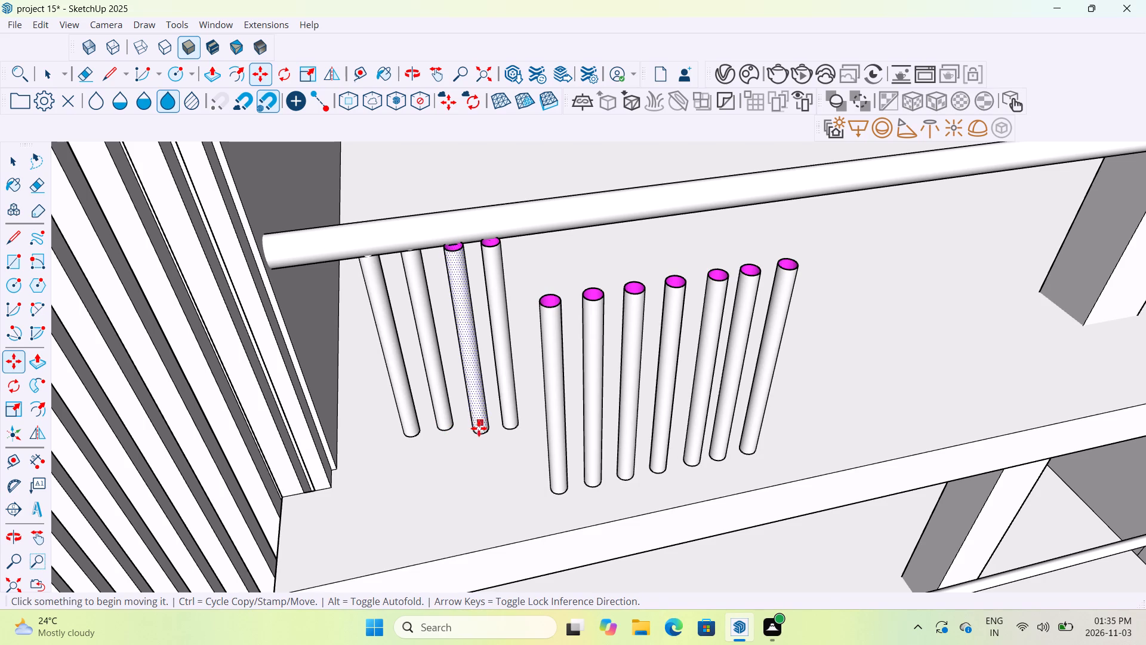
key("m")
left_click(479, 433)
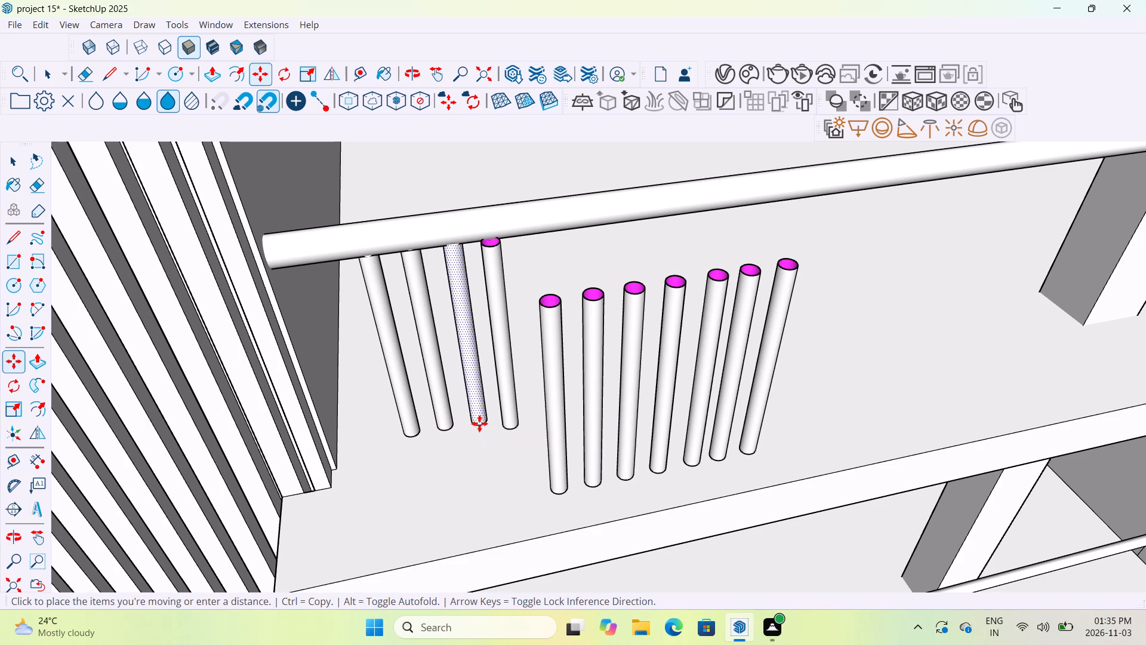
left_click(479, 423)
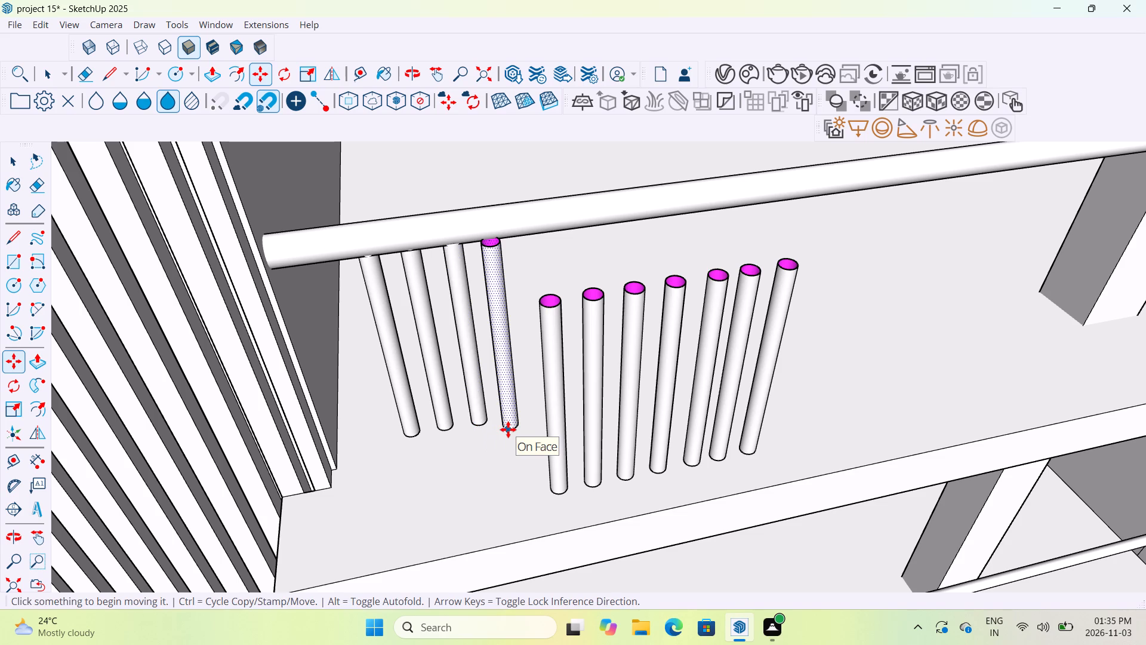
key("m")
left_click(508, 429)
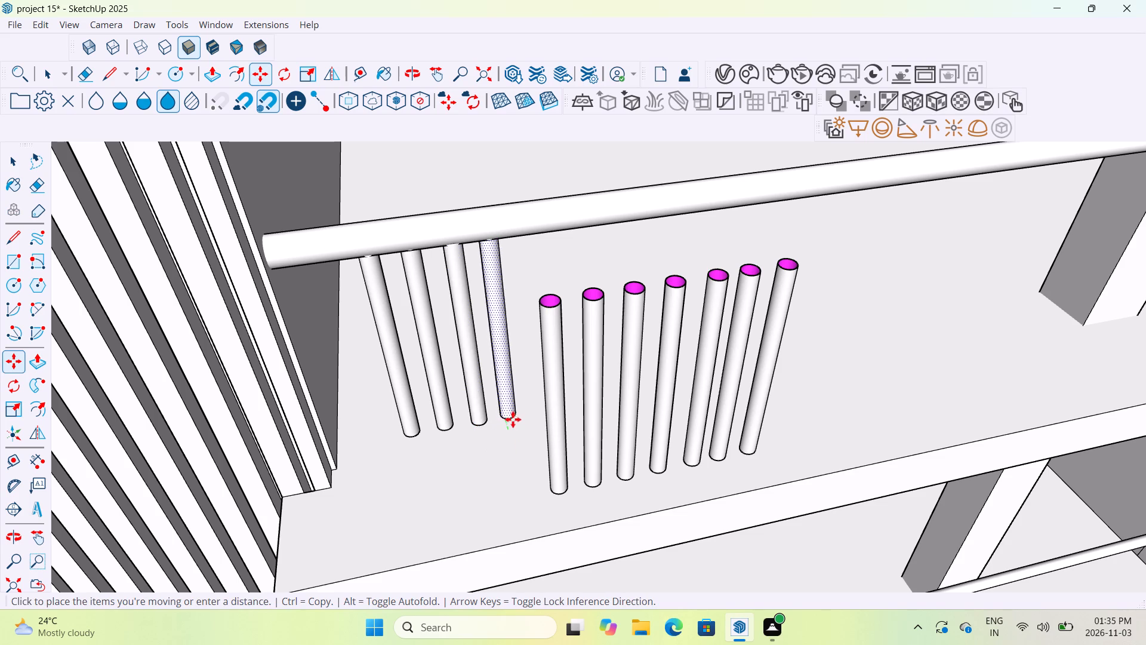
left_click(514, 418)
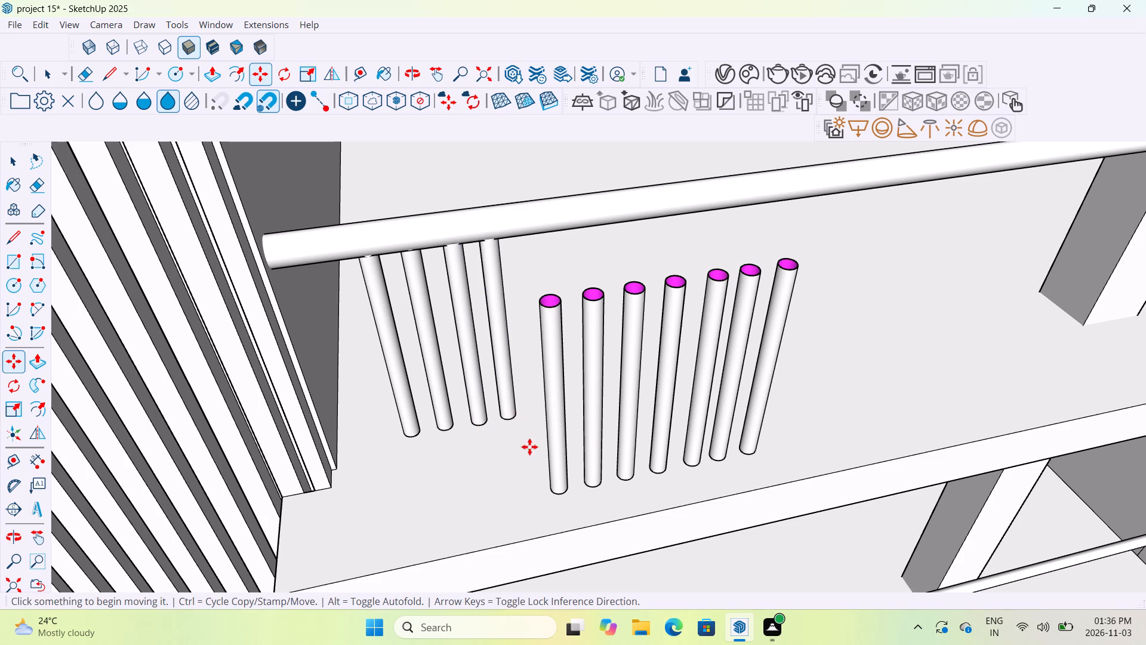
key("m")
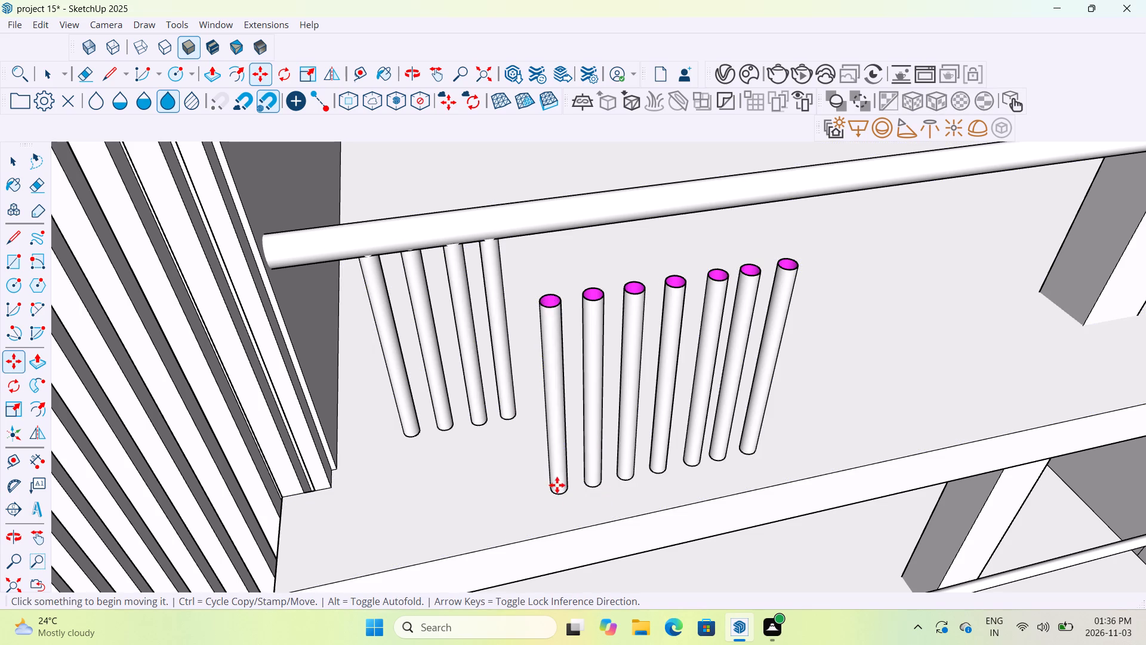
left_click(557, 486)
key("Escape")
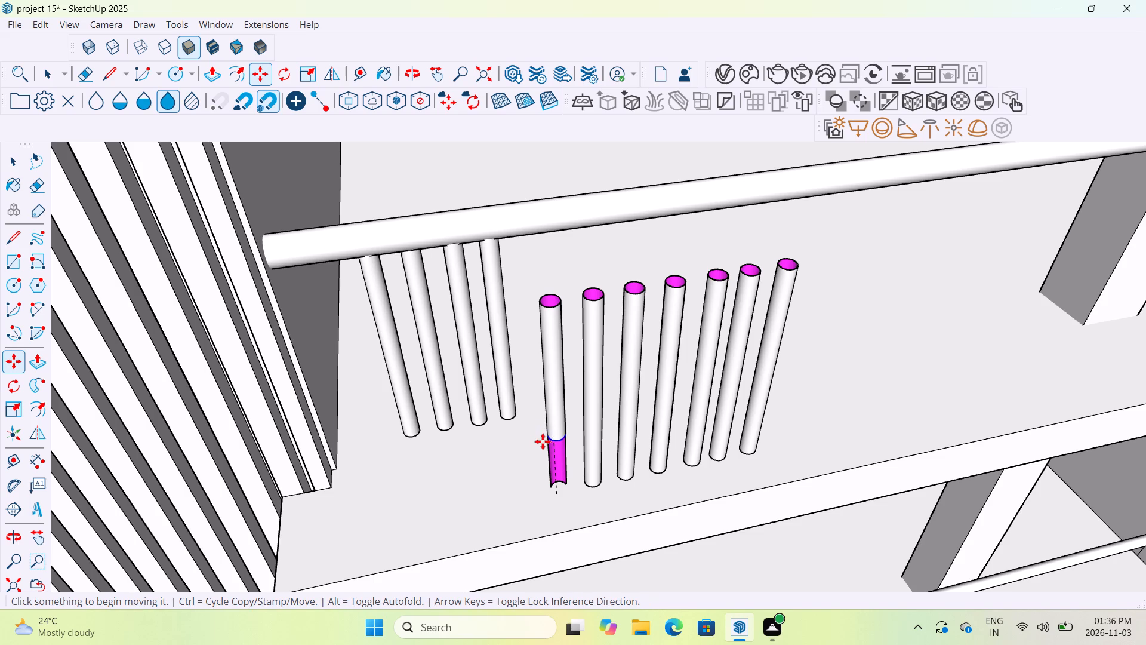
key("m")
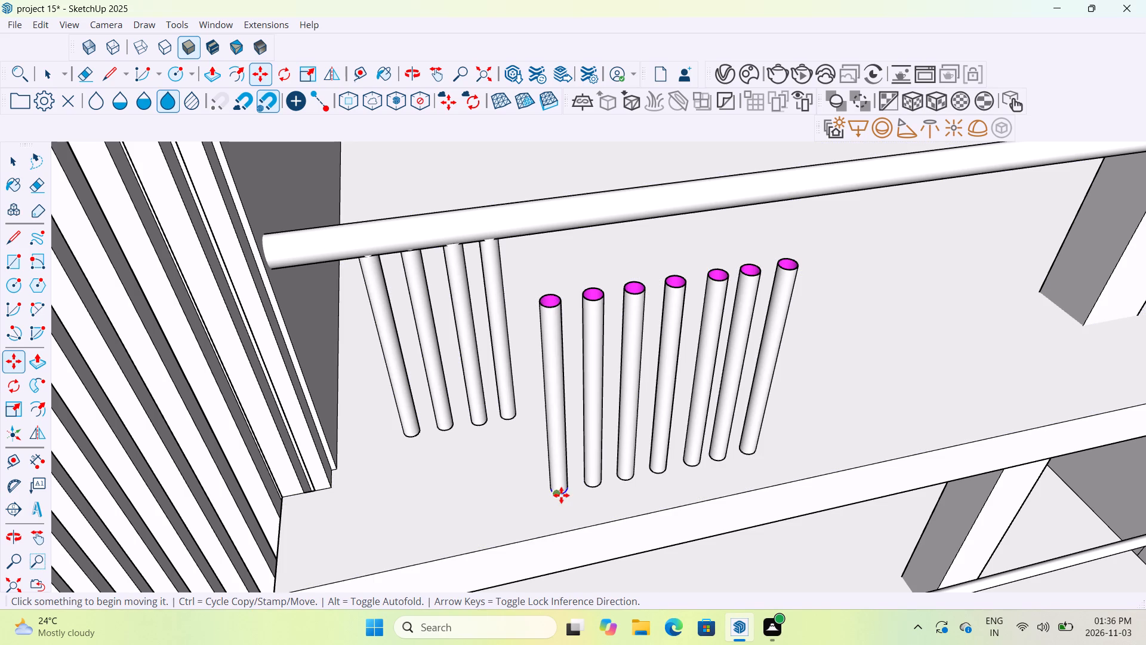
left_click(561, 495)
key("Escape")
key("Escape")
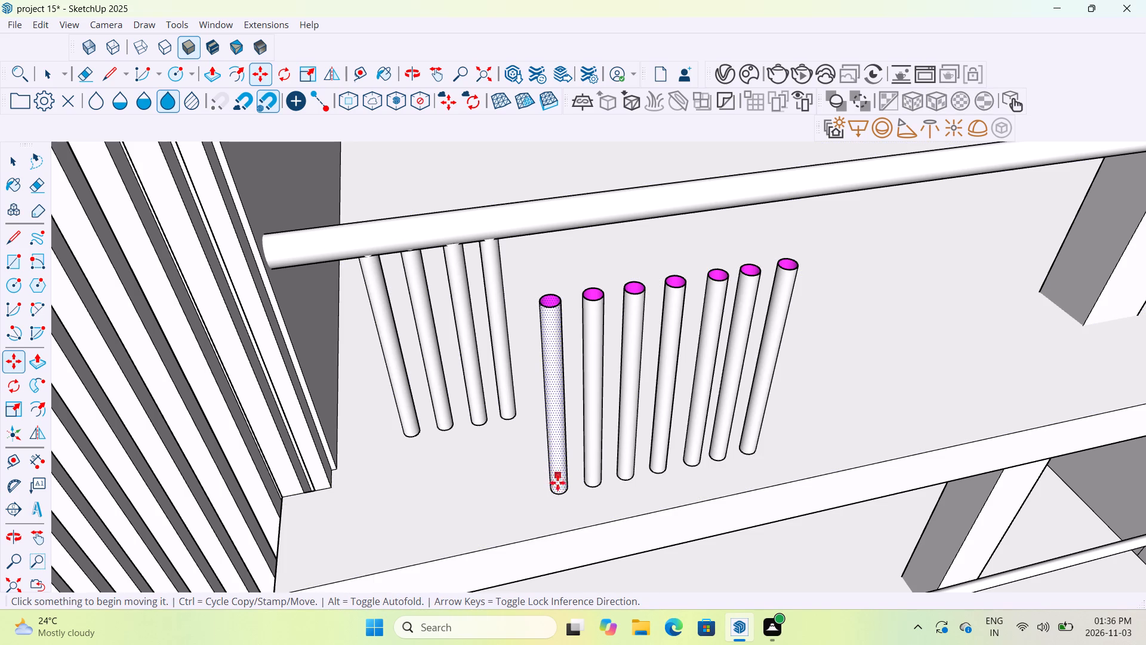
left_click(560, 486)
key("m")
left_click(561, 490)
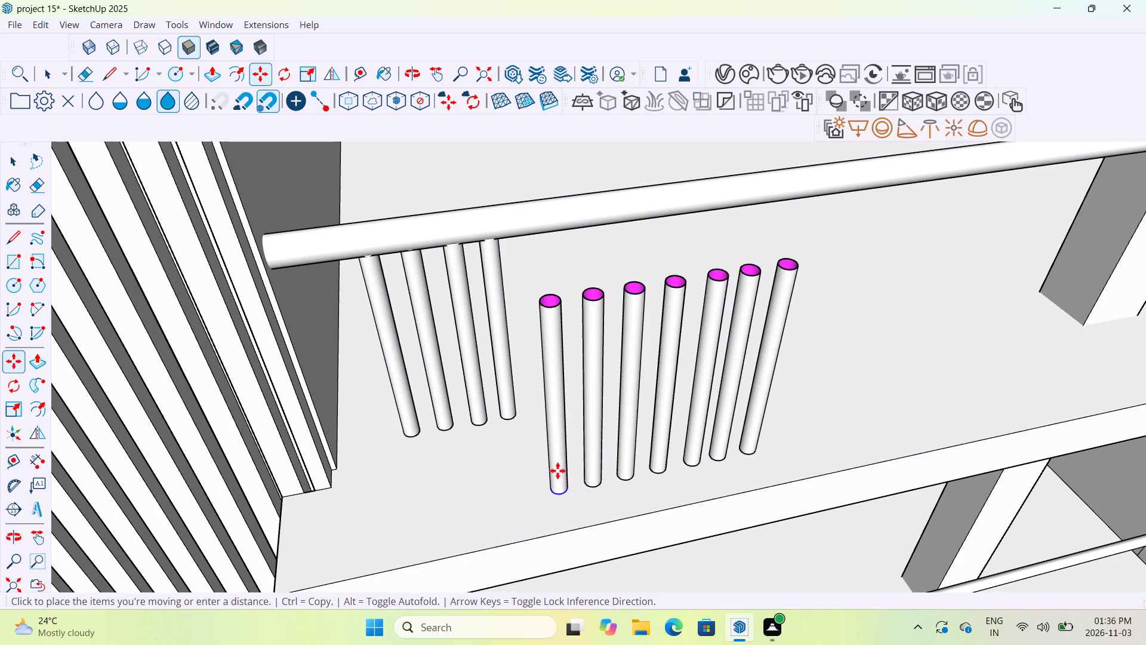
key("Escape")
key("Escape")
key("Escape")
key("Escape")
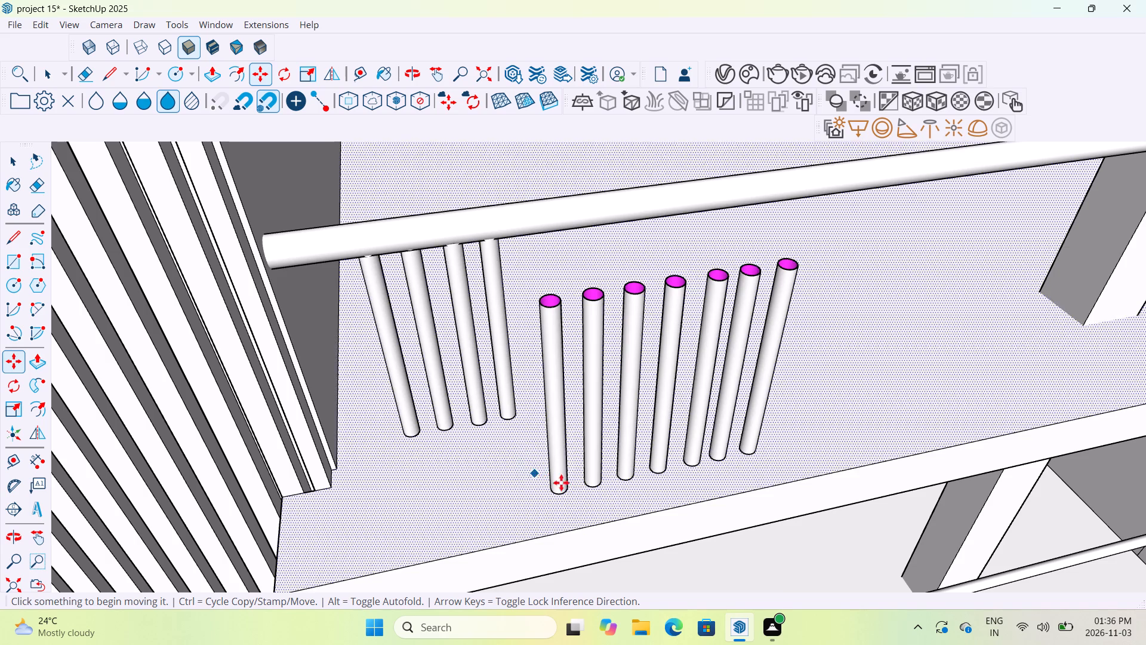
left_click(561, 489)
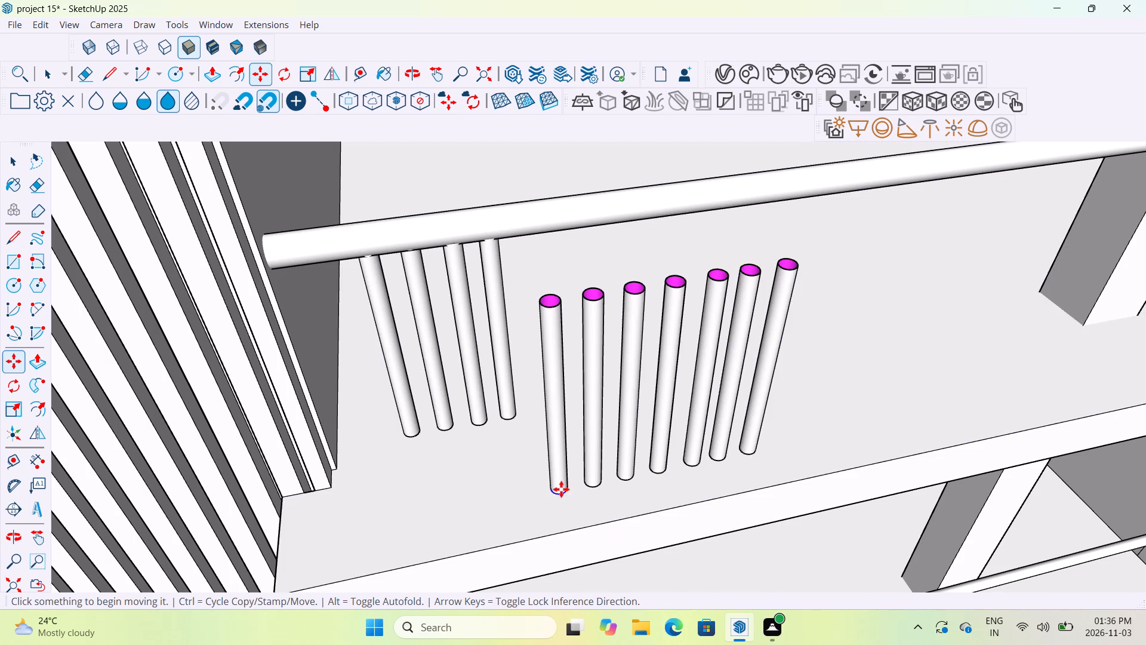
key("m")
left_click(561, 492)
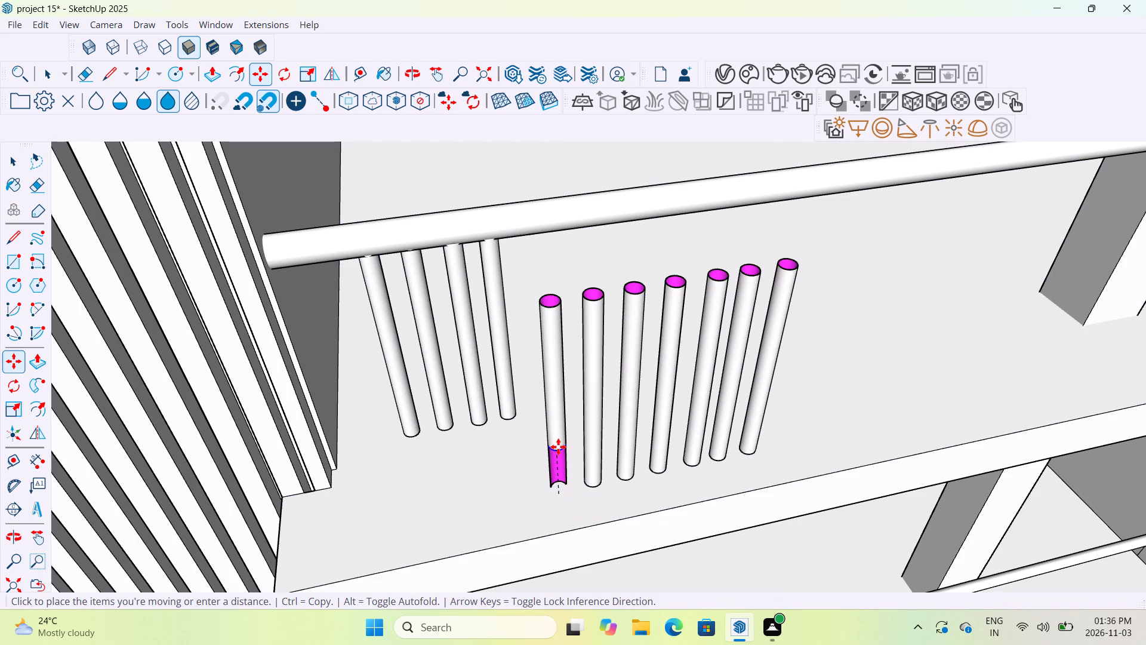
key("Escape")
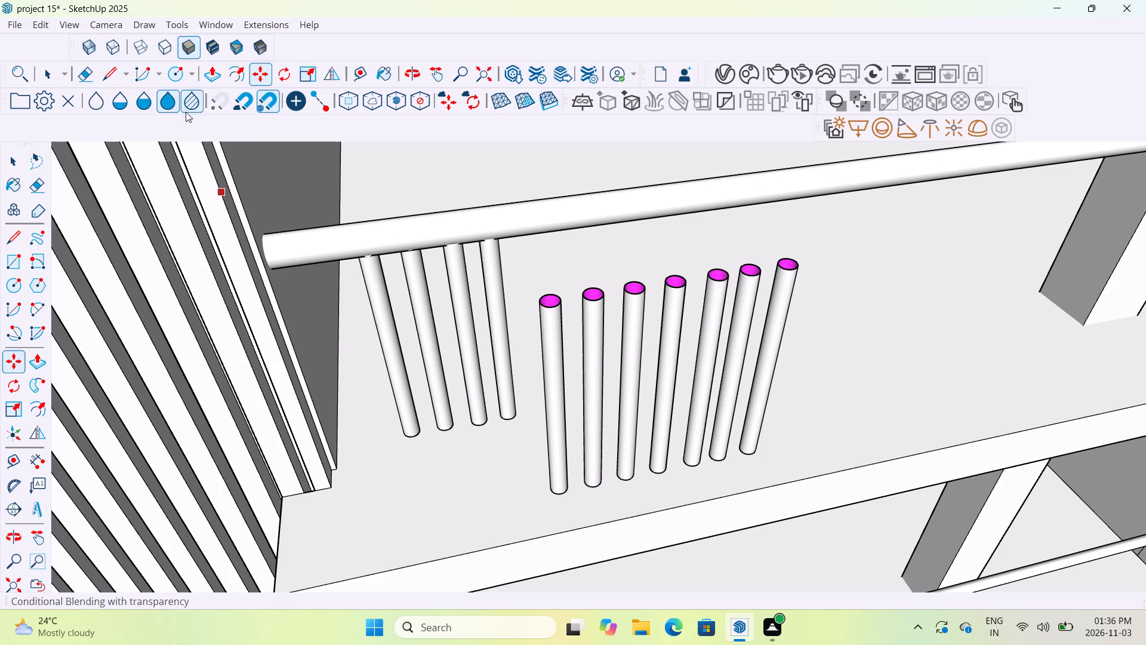
Move the fifth baluster from the slats back along the green axis, in line with the first four beneath the handrail.
left_click(50, 72)
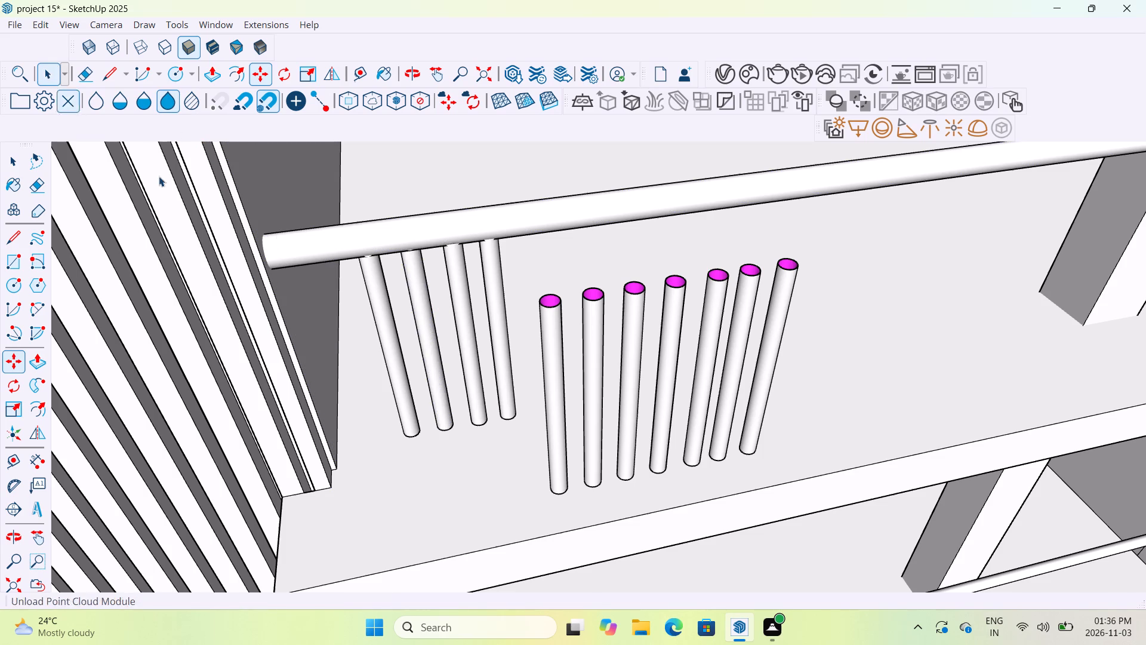
left_click(554, 374)
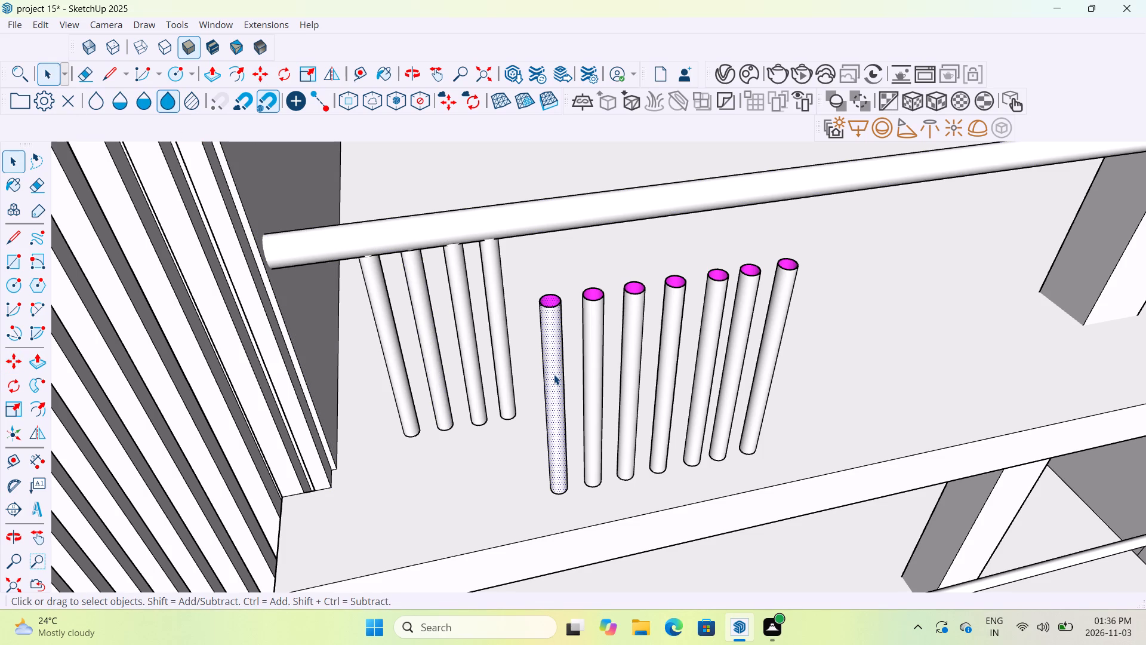
key("m")
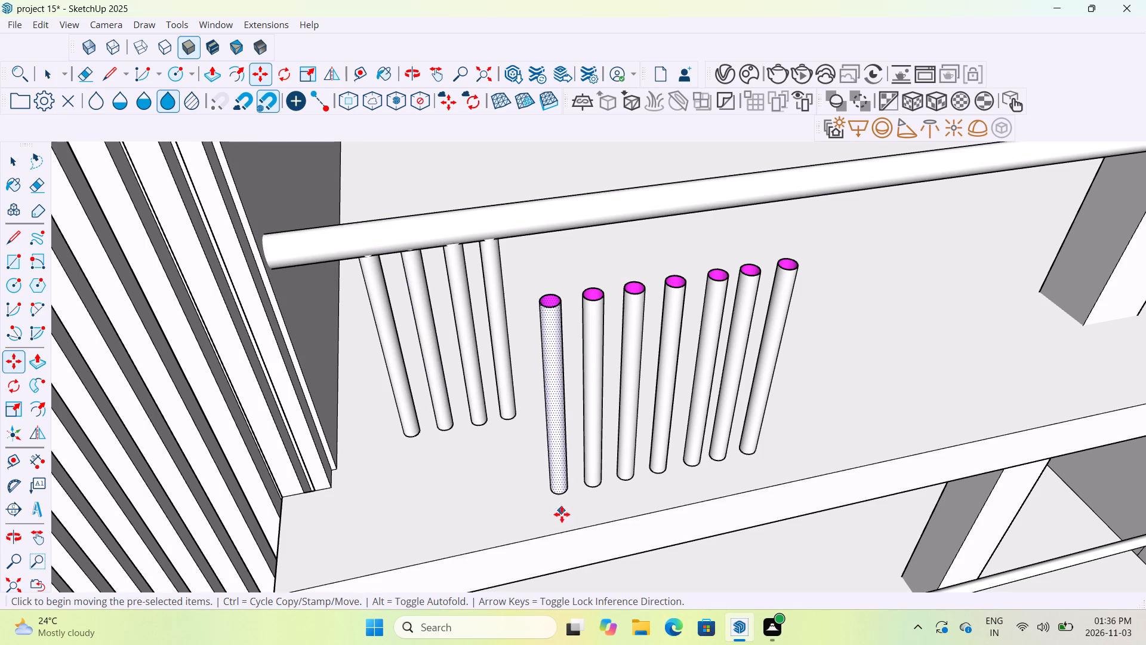
left_click(562, 491)
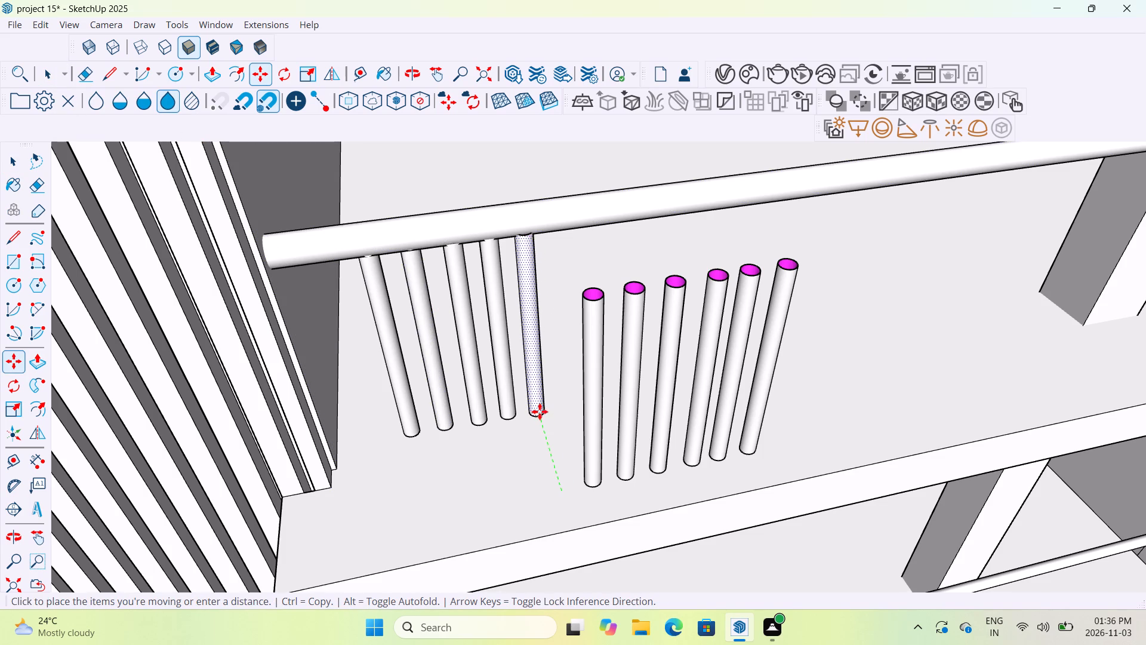
left_click(540, 410)
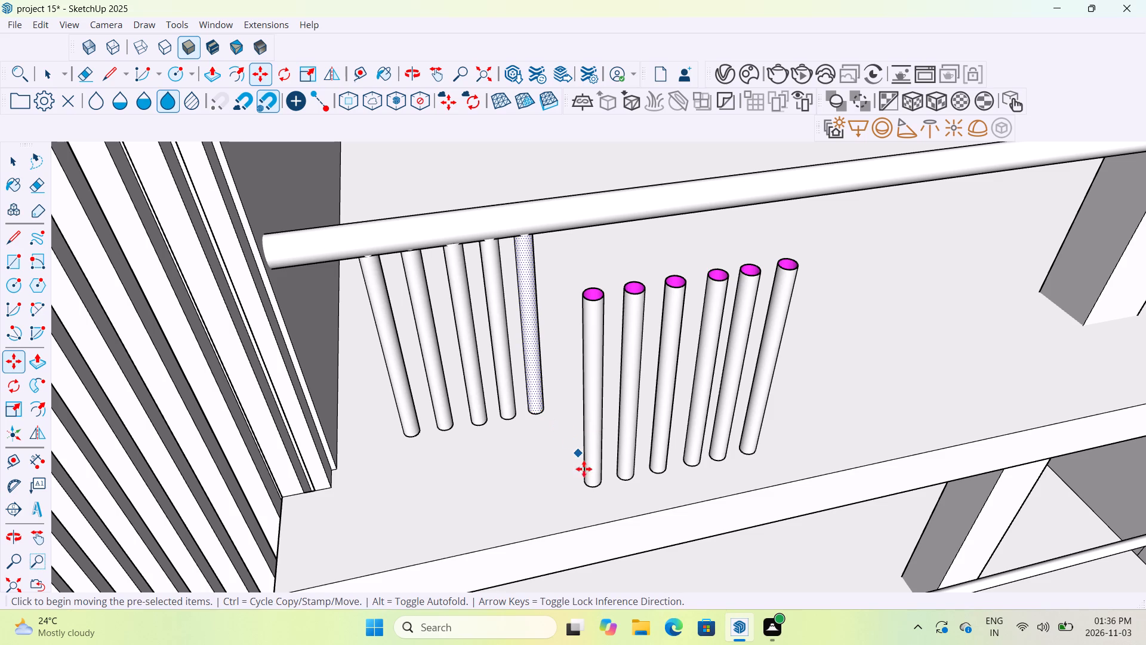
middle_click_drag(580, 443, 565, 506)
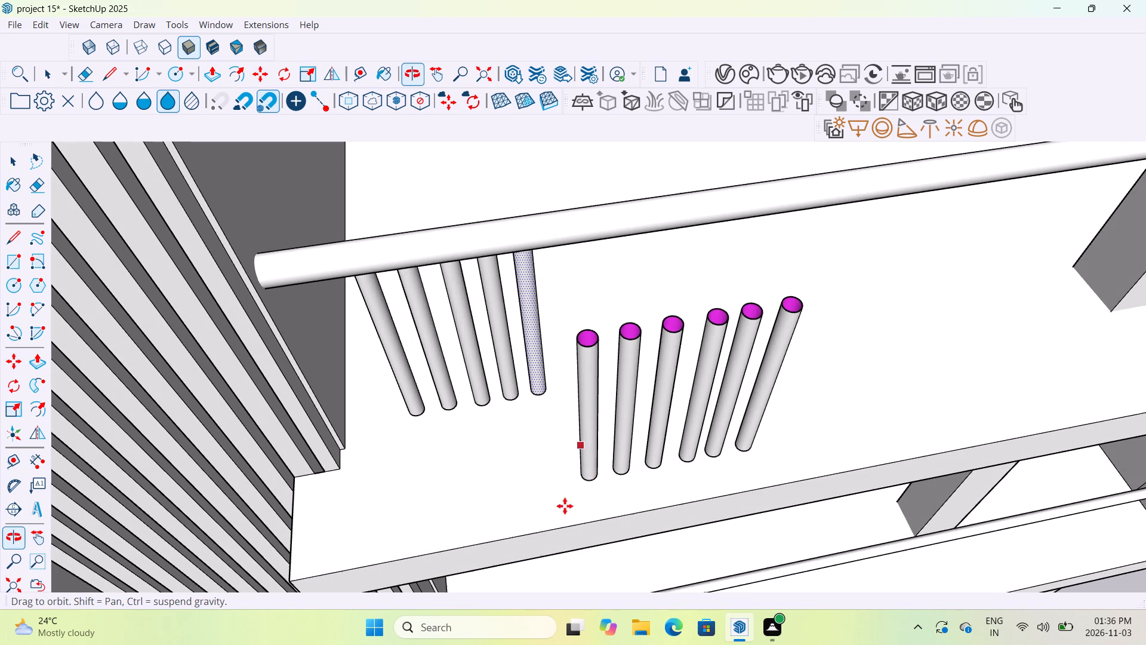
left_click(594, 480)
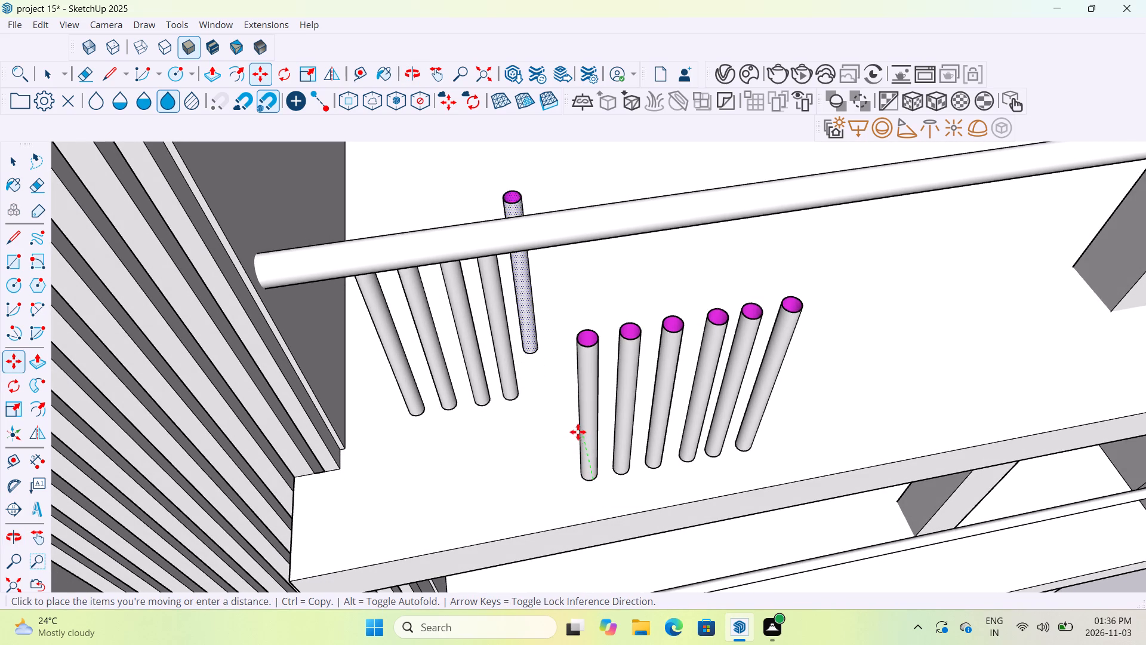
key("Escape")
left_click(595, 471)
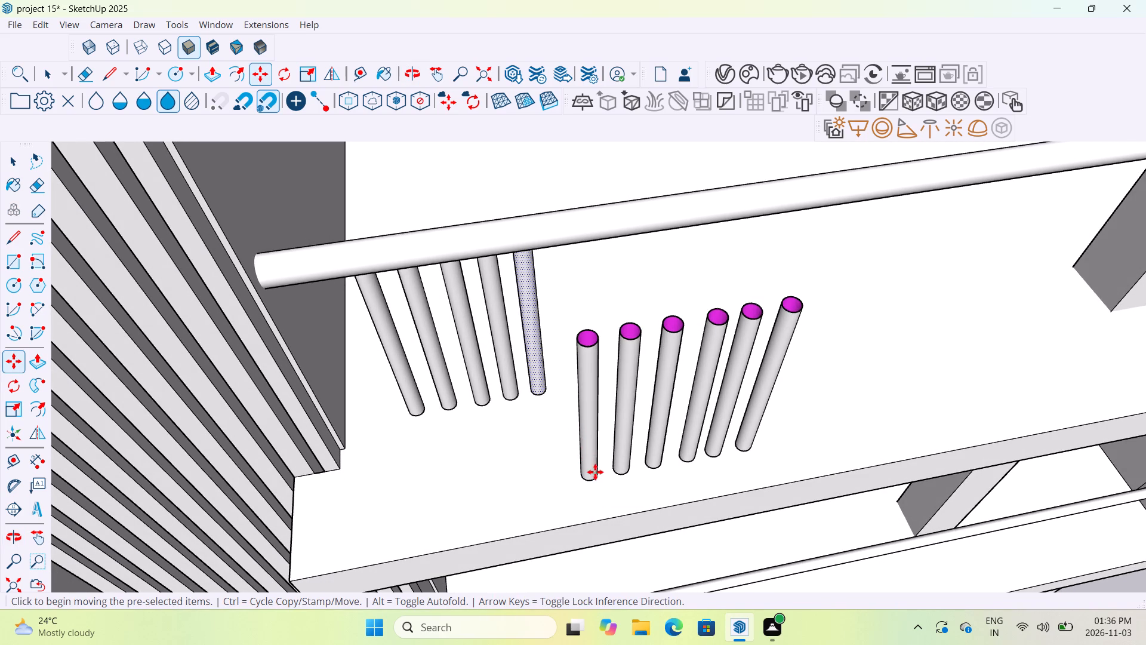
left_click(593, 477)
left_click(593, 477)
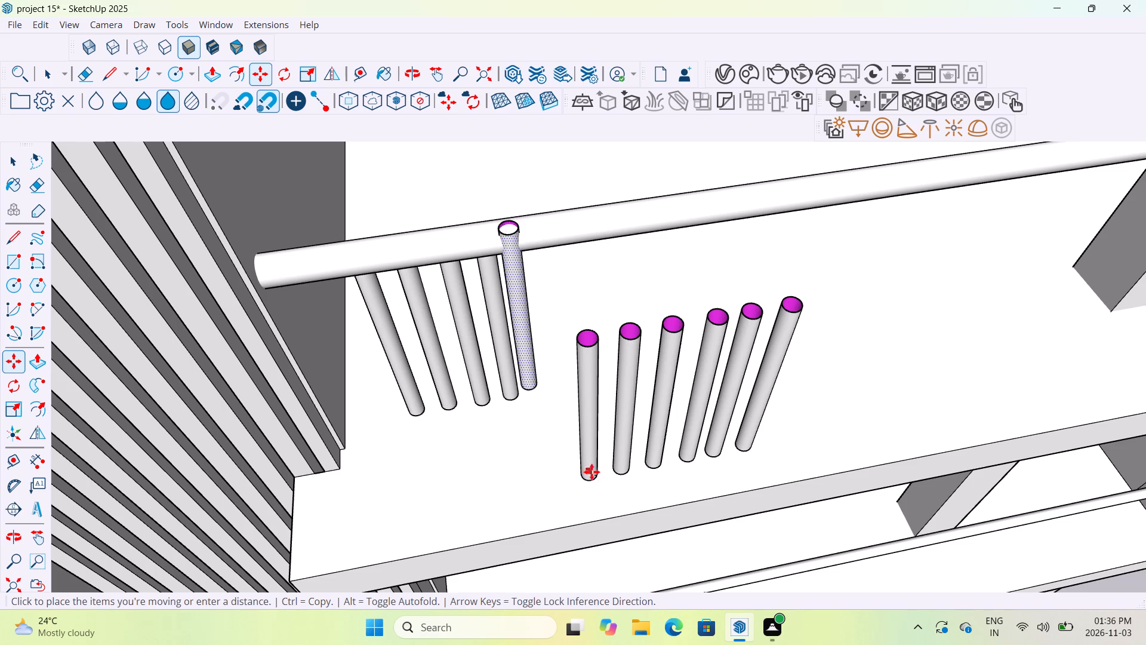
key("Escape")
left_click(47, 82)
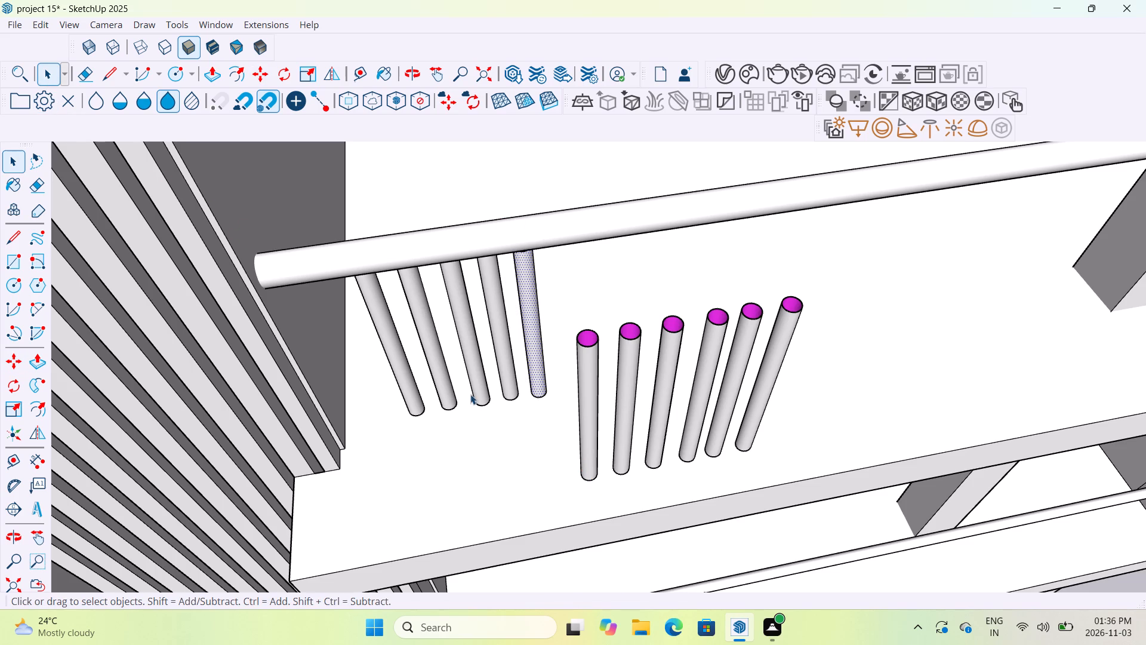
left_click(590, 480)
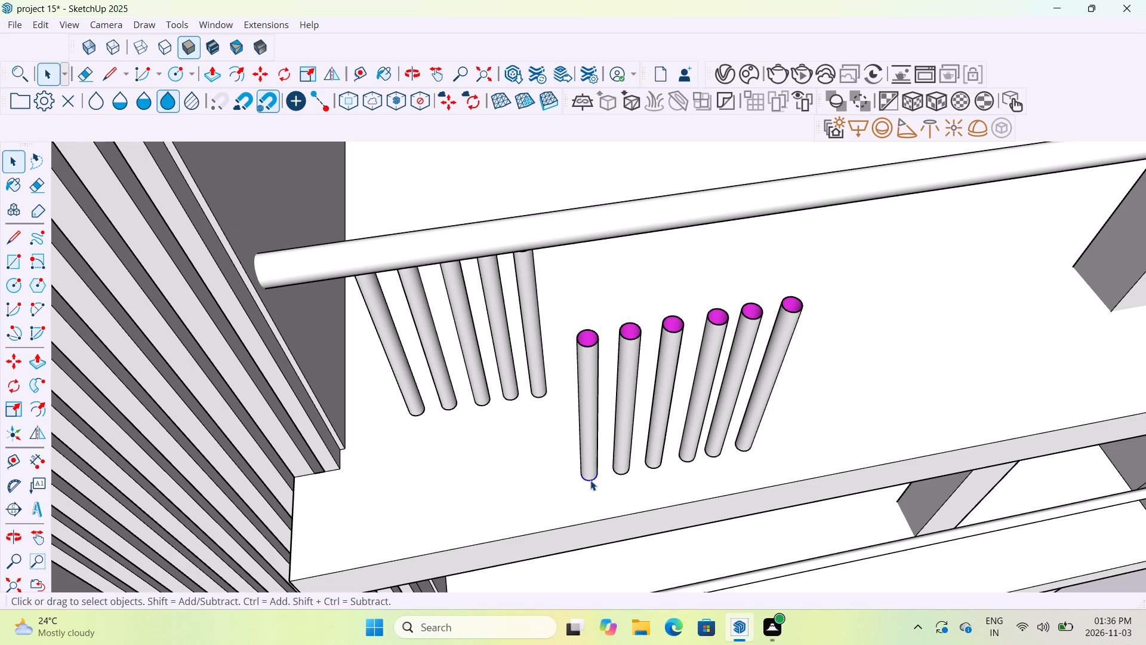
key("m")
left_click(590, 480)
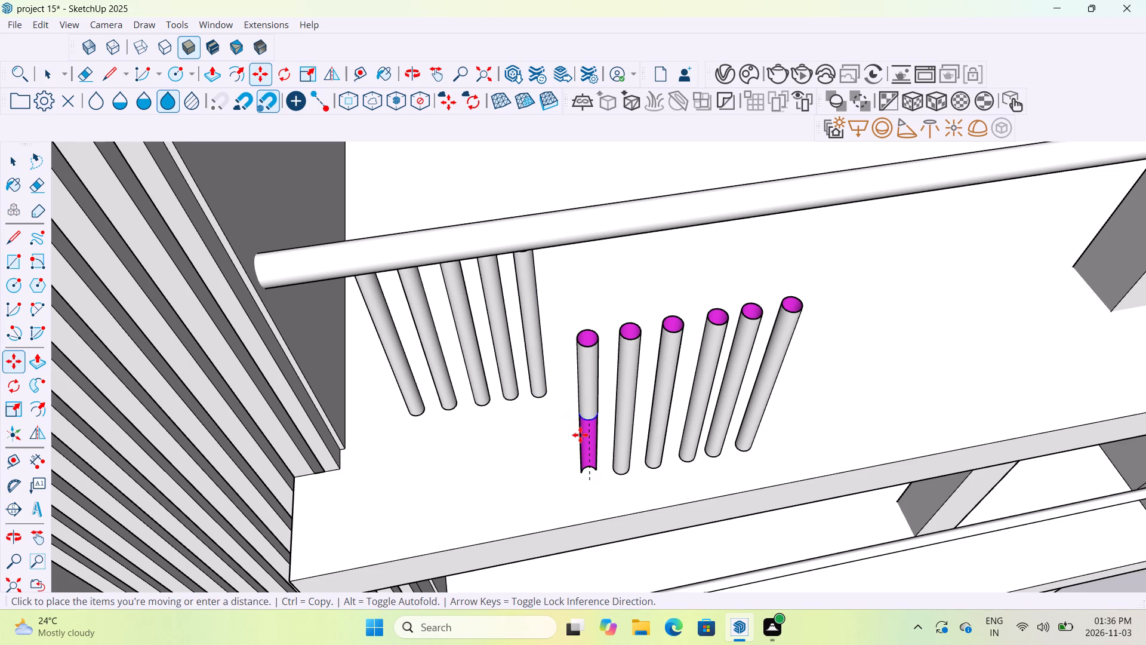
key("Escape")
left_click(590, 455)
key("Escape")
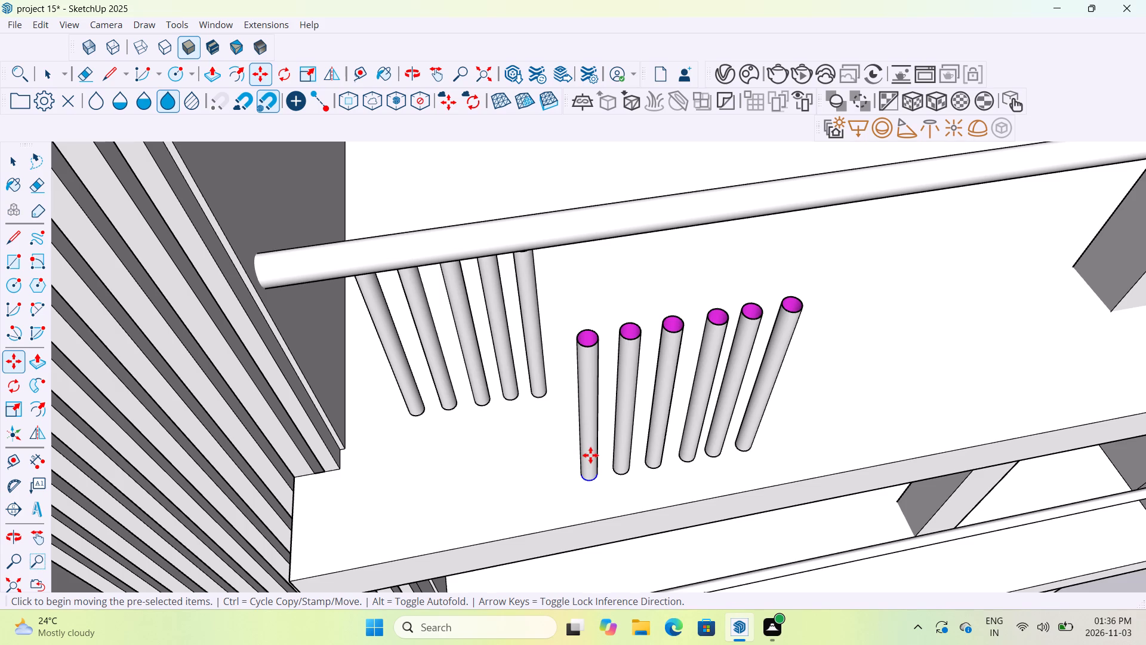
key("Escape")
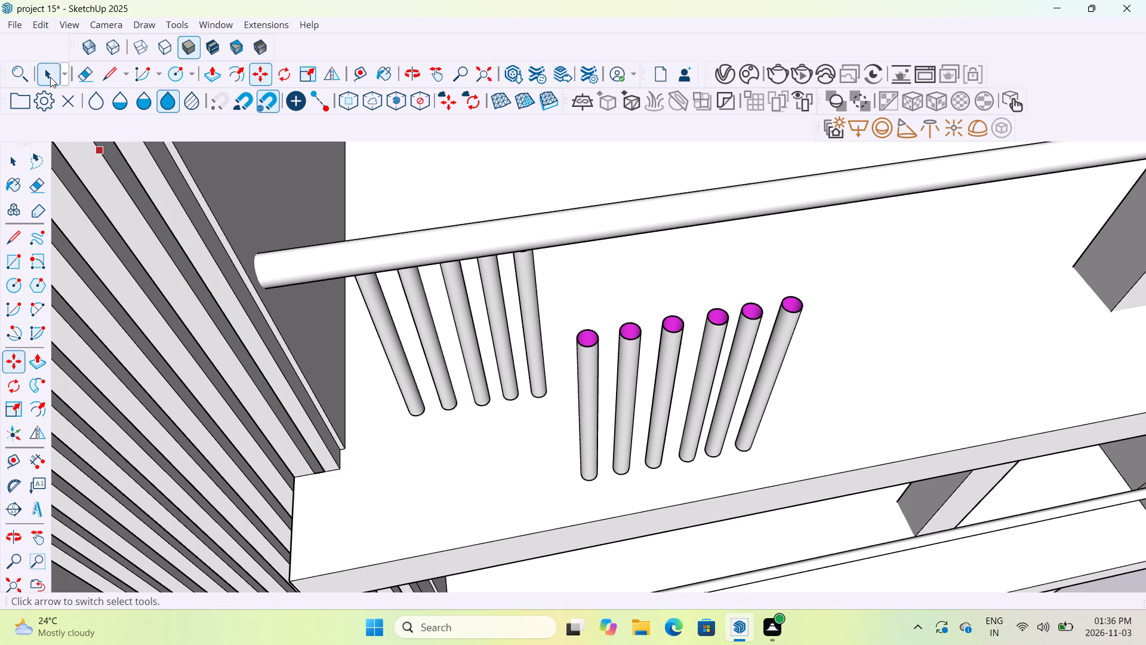
Move the sixth baluster from the slats back along the green axis, in line with the first five beneath the top-floor handrail.
left_click(50, 77)
left_click(590, 452)
key("m")
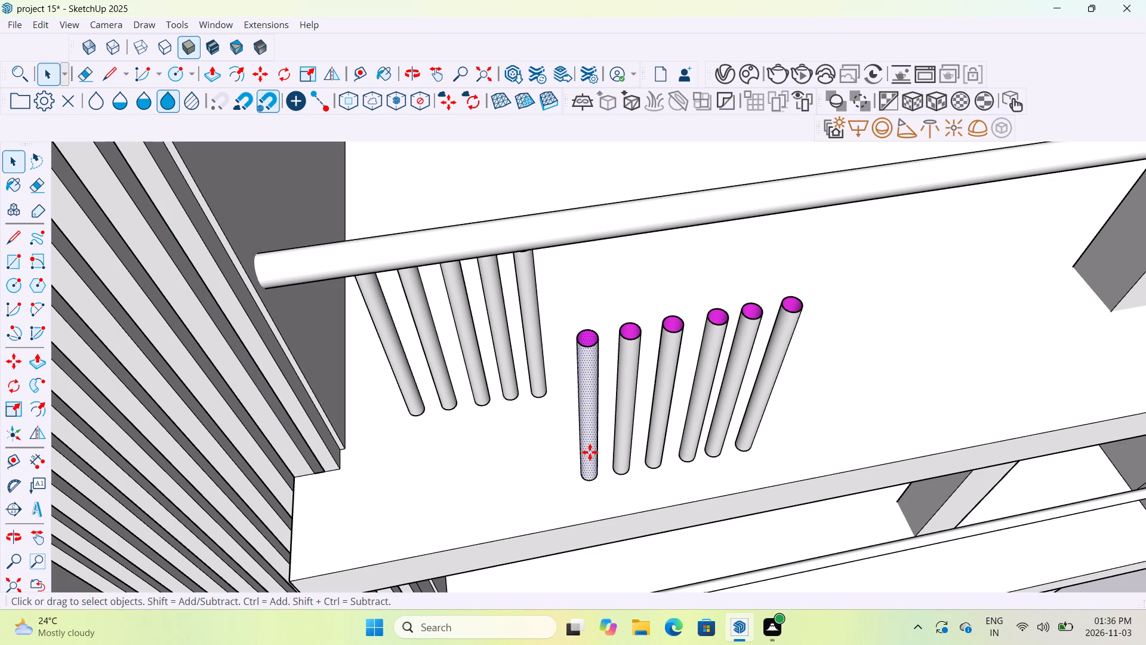
left_click(594, 481)
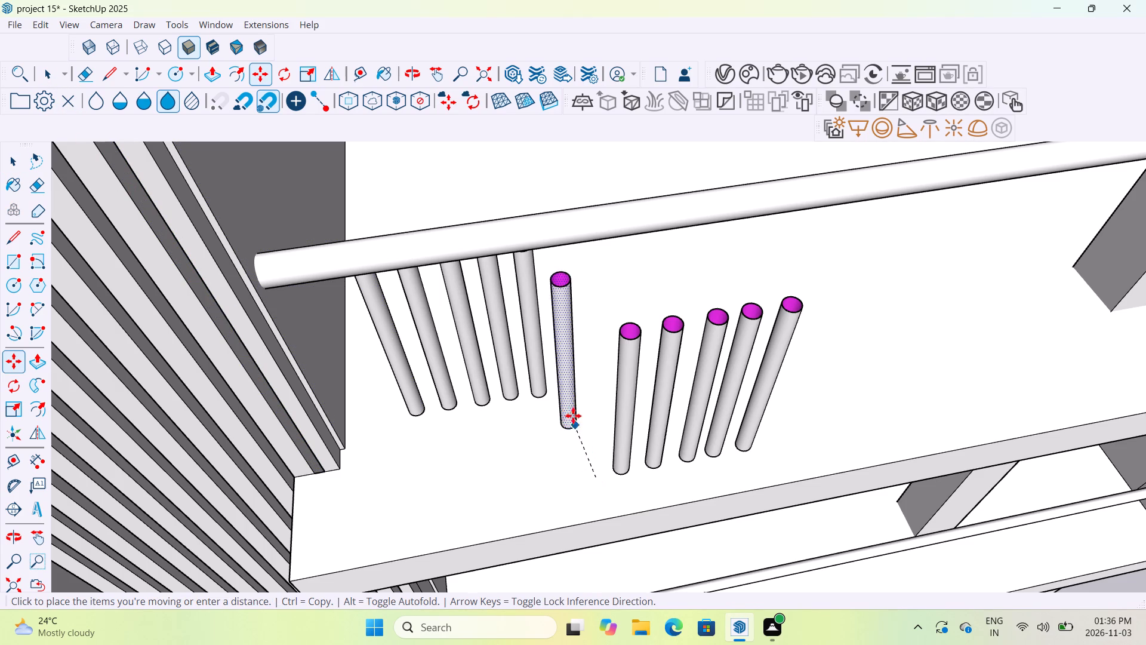
middle_click_drag(566, 394, 569, 385)
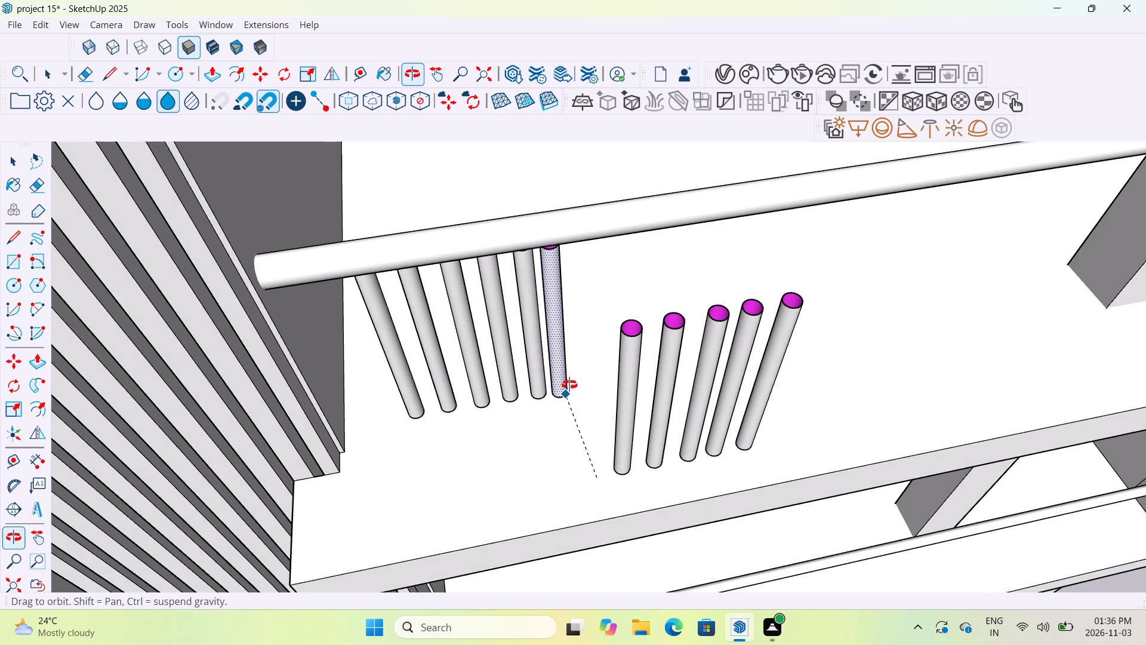
middle_click_drag(569, 385, 552, 286)
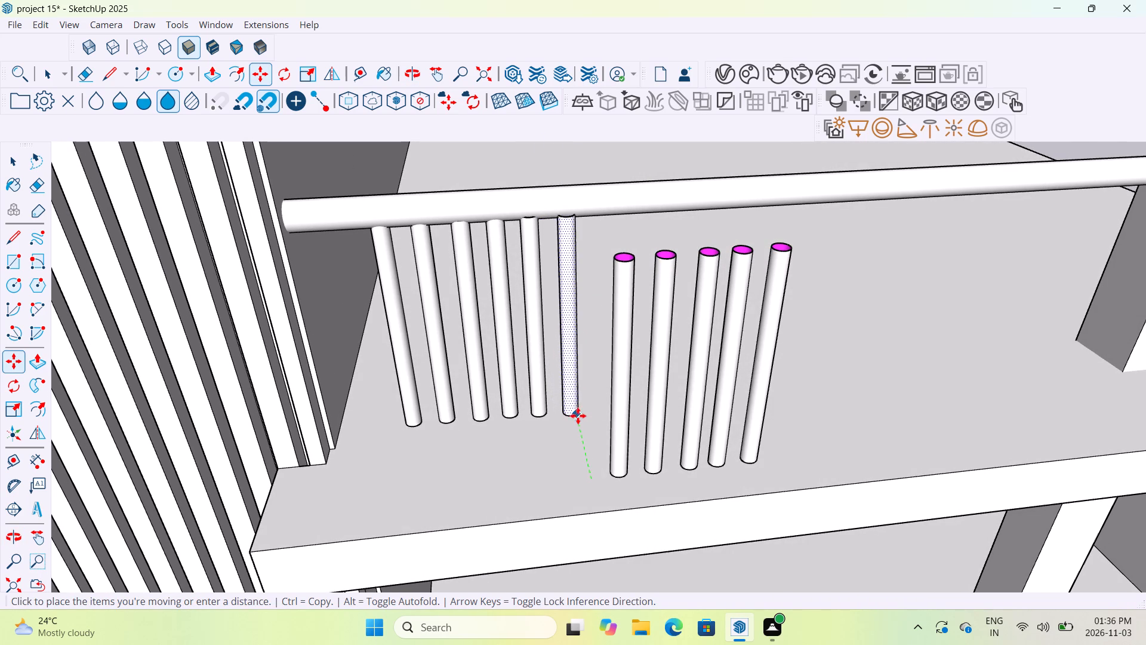
left_click(578, 414)
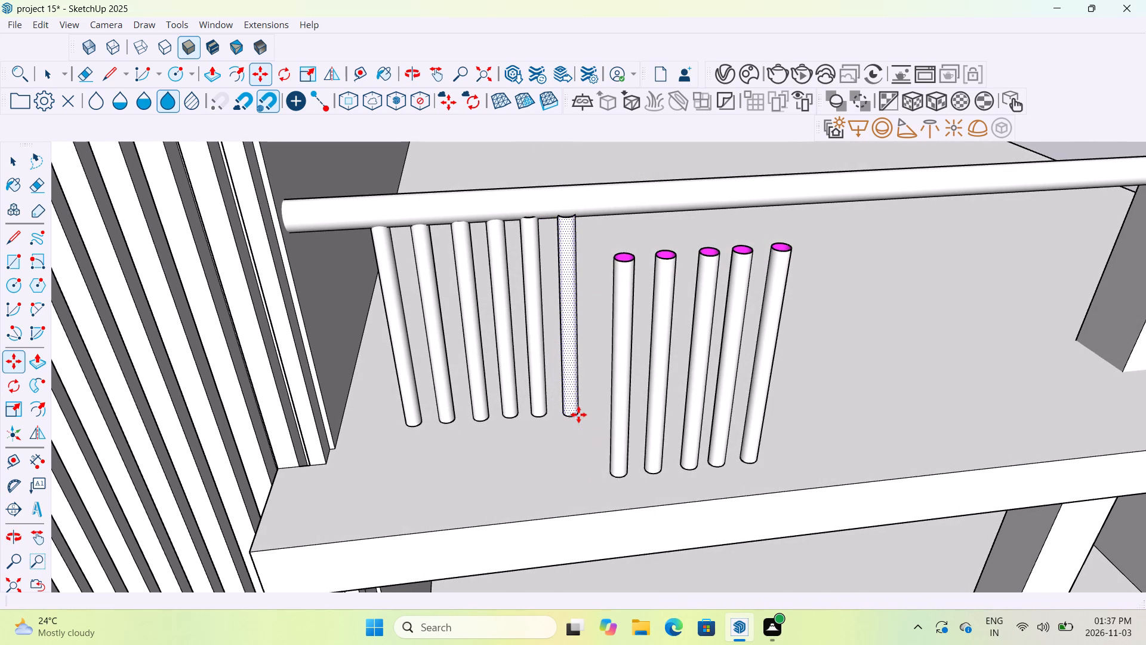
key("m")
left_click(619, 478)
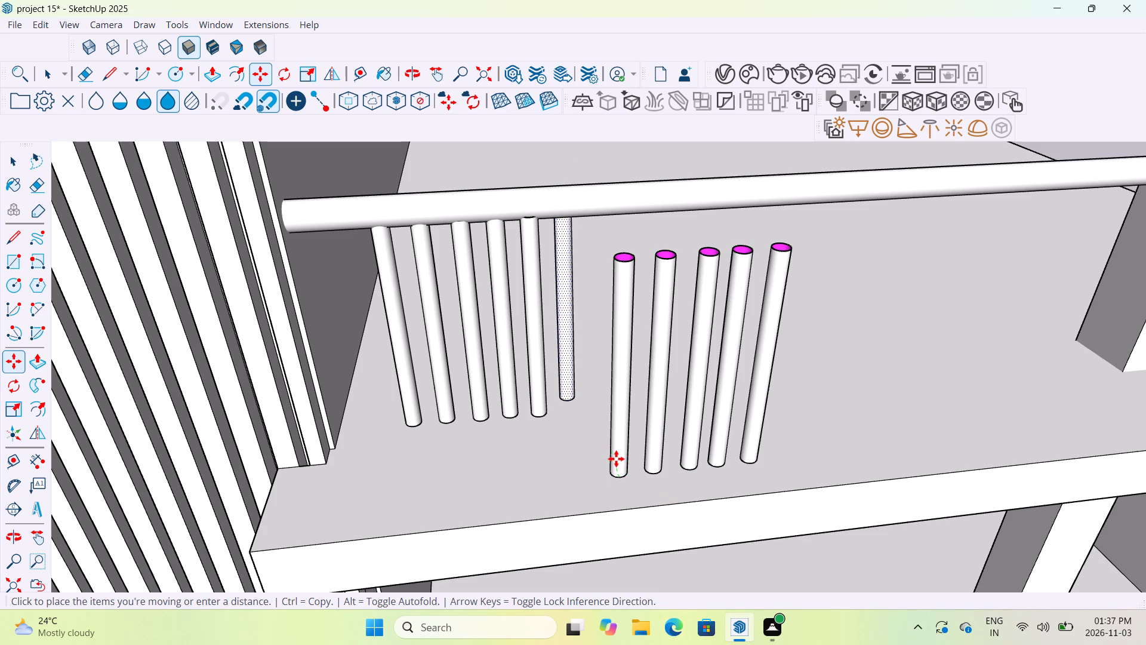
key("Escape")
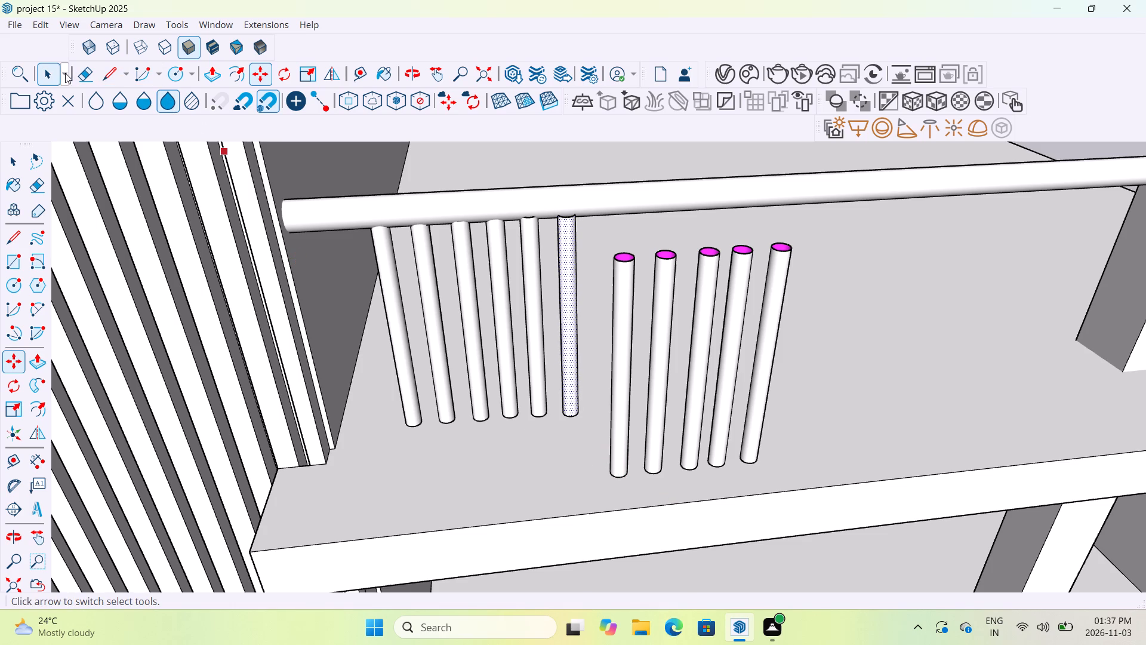
Move the seventh baluster from the slats back along the green axis, in line with the six already beneath the handrail.
left_click(56, 75)
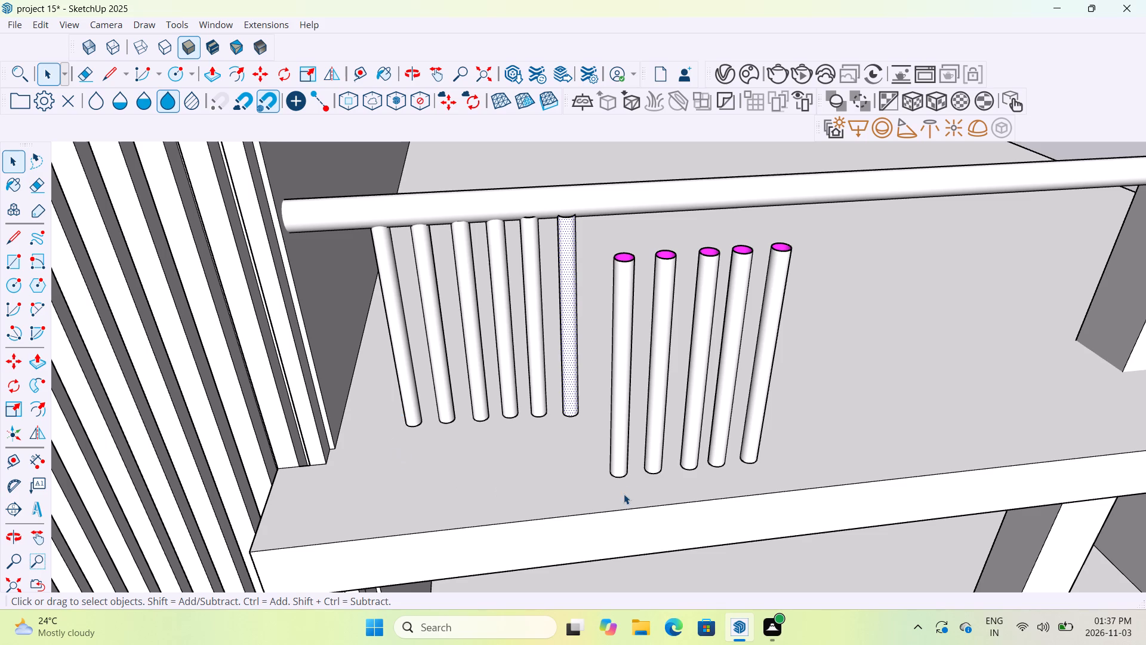
scroll(626, 487, "up", 5)
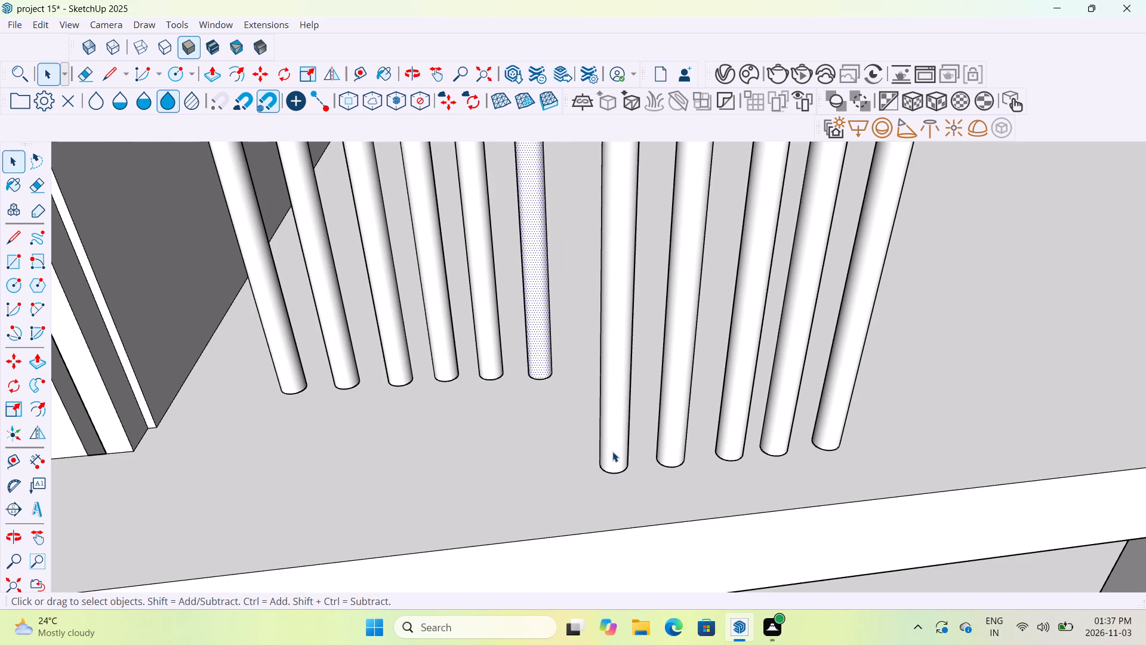
left_click(612, 451)
key("m")
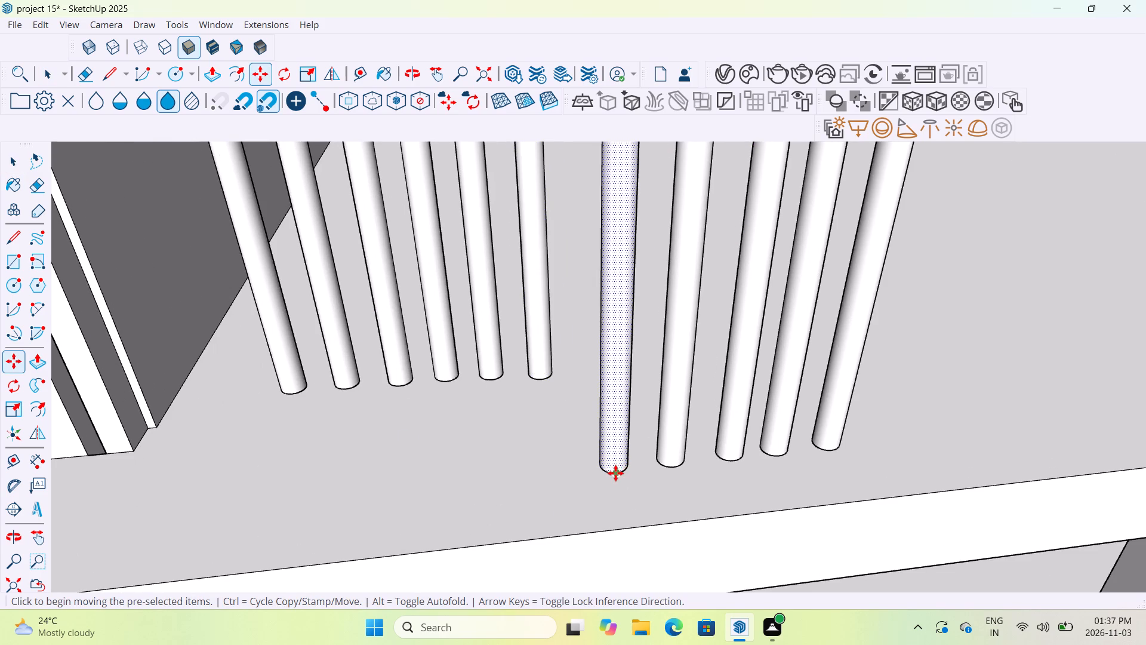
left_click(615, 473)
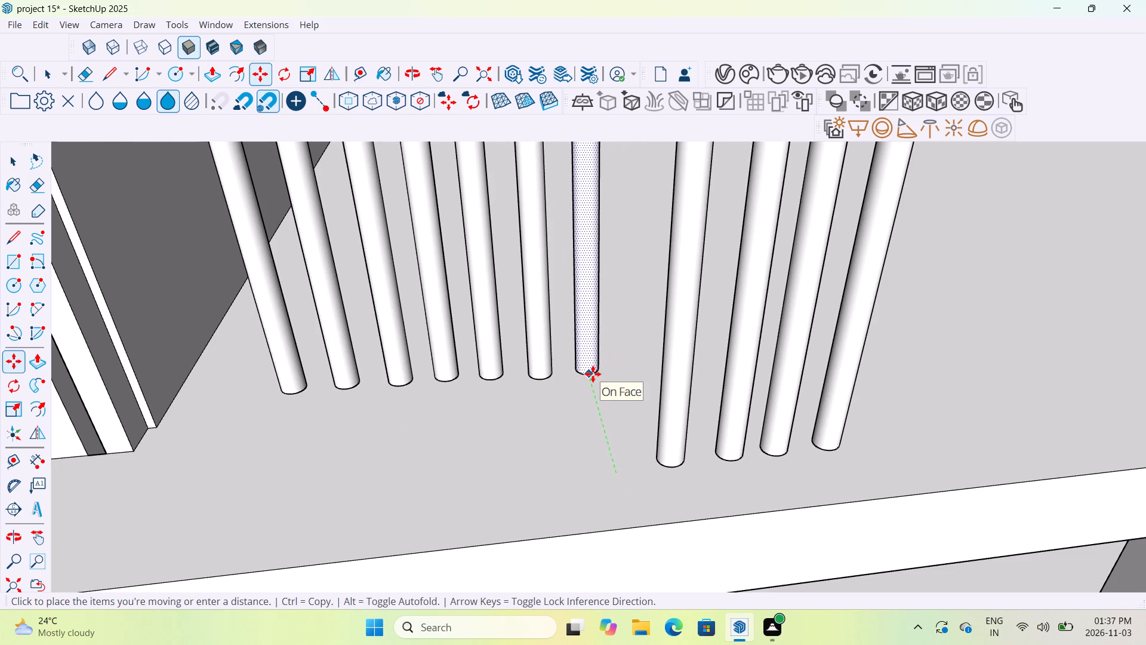
left_click(593, 374)
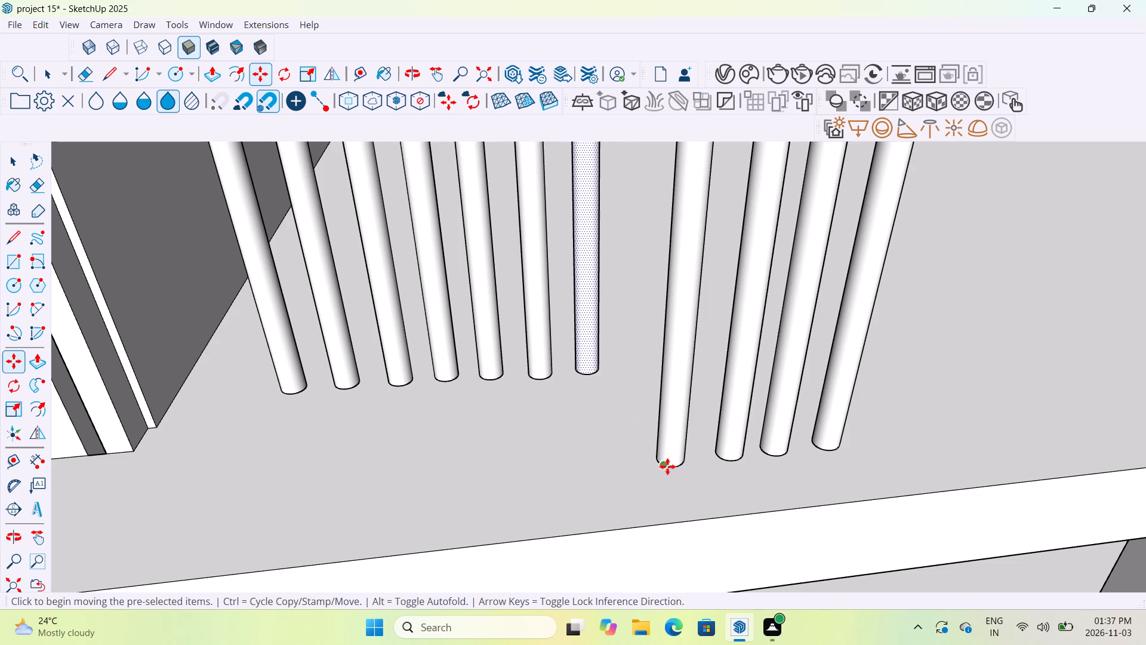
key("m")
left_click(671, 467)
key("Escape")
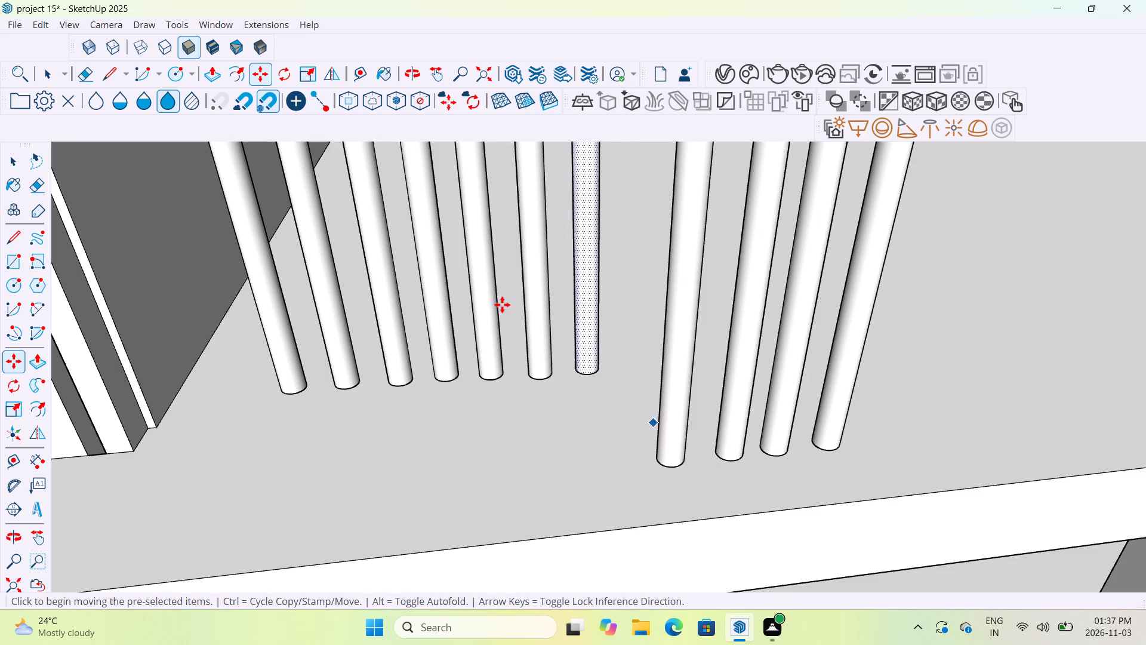
Move the eighth baluster from the slats back along the green axis so it joins the row beneath the handrail.
left_click(46, 71)
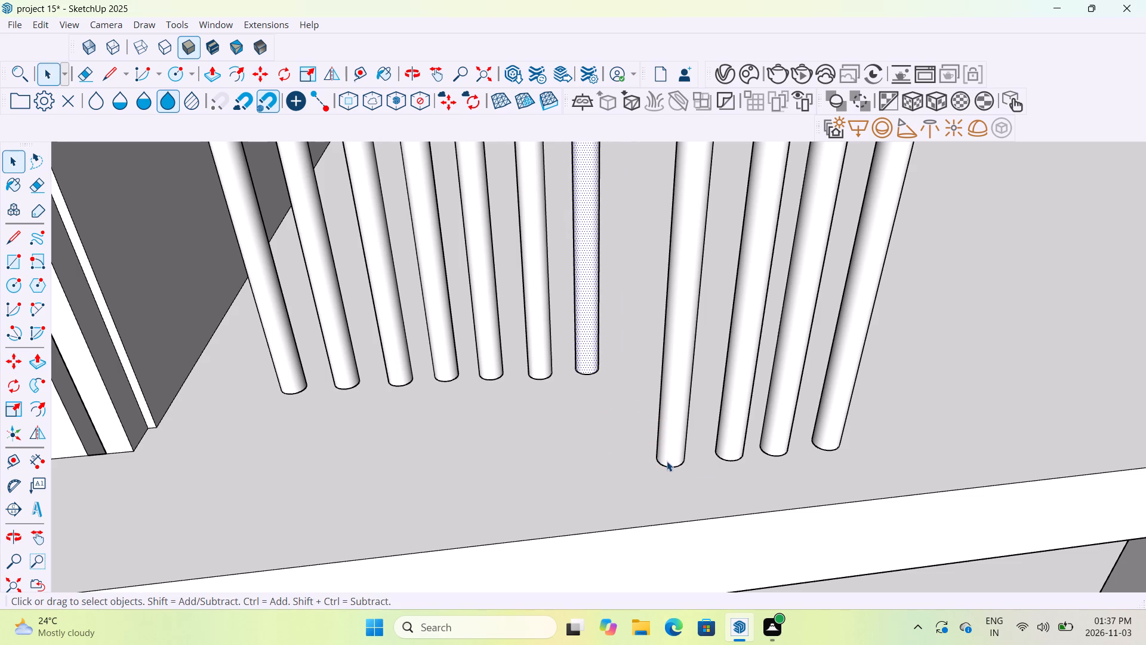
left_click(667, 461)
key("m")
left_click(672, 466)
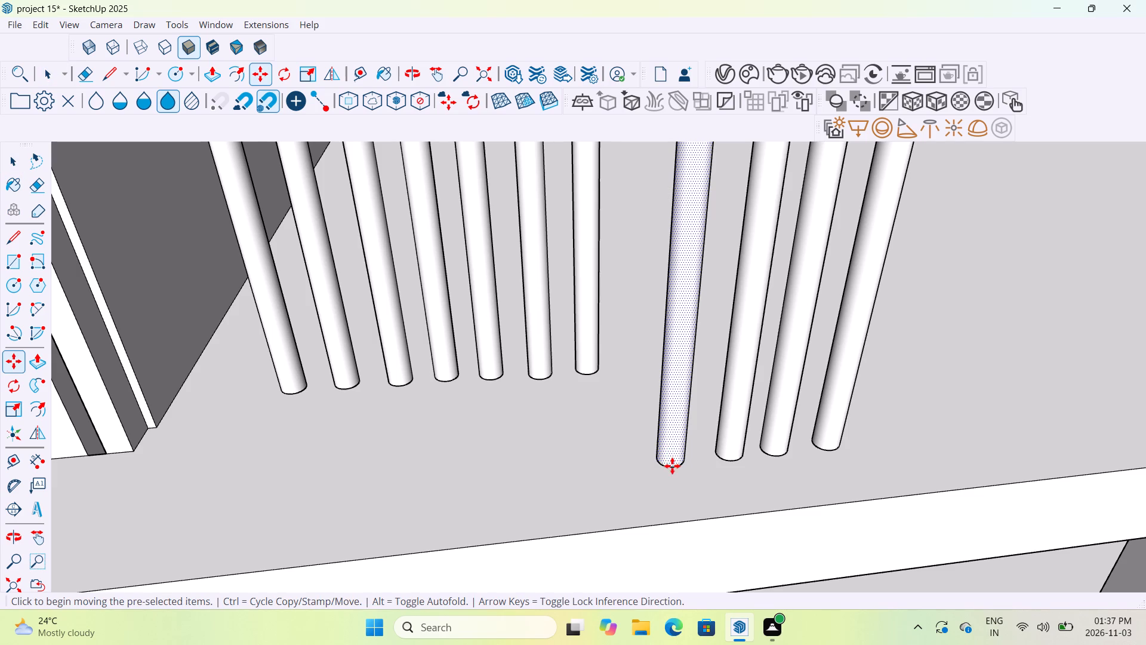
scroll(646, 363, "down", 6)
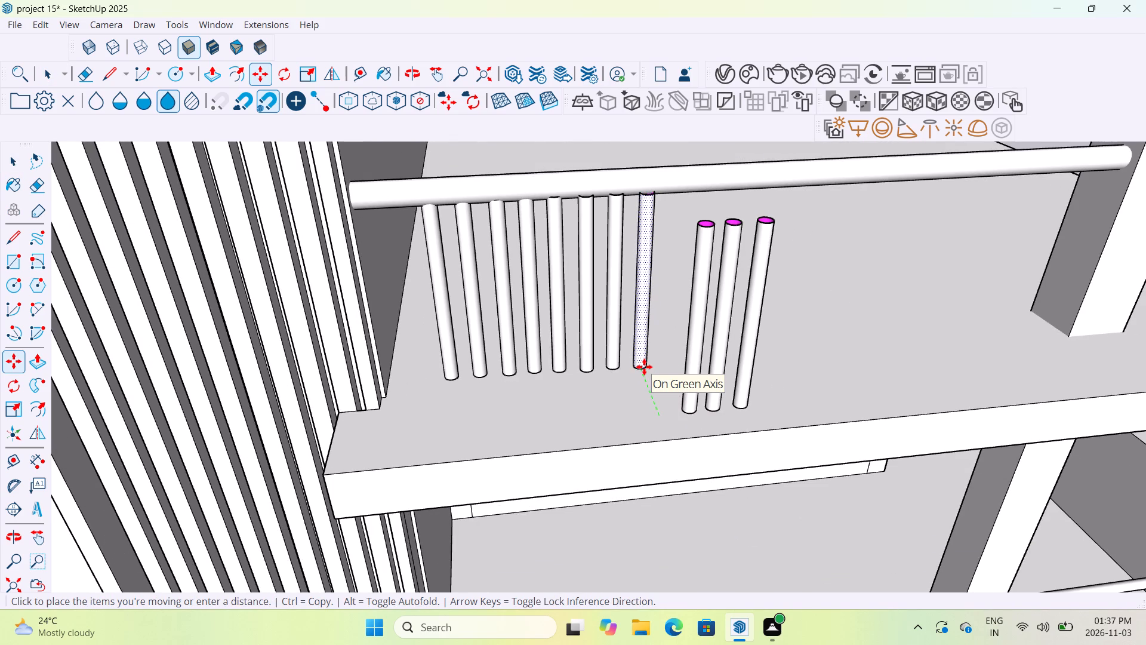
left_click(643, 365)
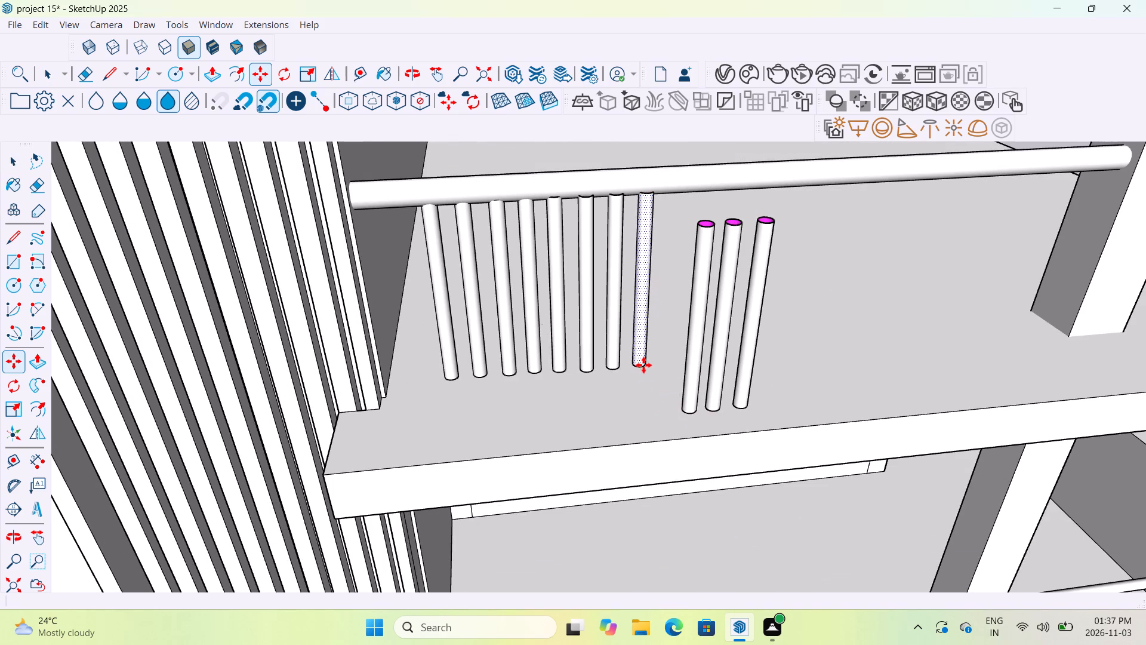
Move the ninth baluster from the slats back along the green axis, in line with the row beneath the handrail.
left_click(38, 76)
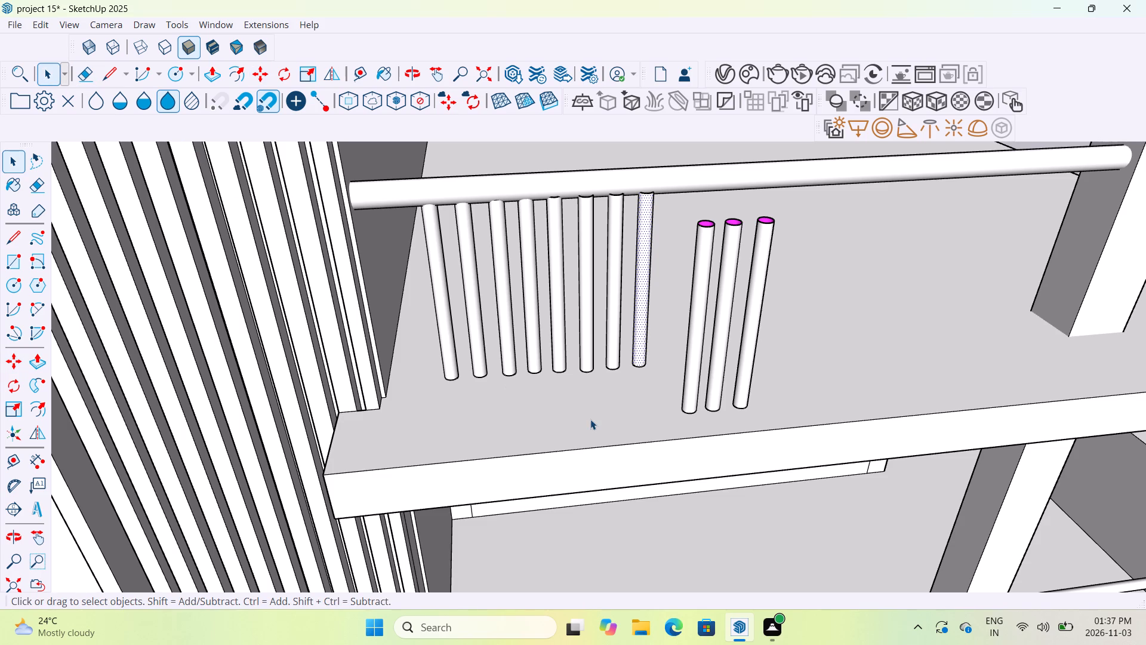
scroll(664, 417, "up", 5)
left_click(709, 408)
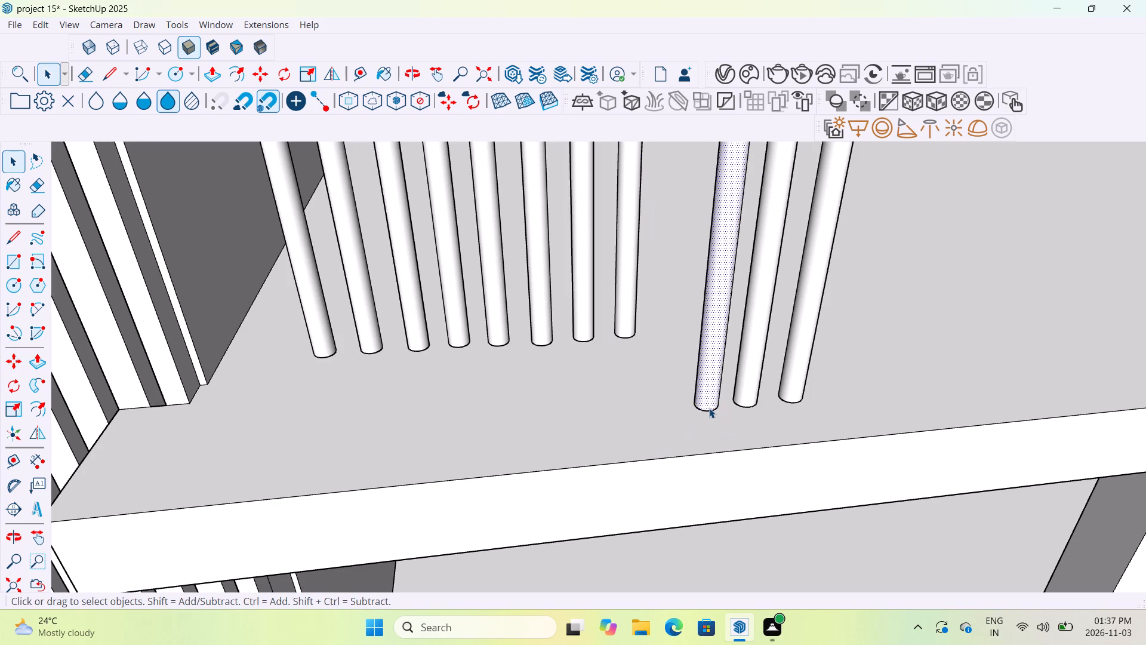
key("m")
left_click(709, 412)
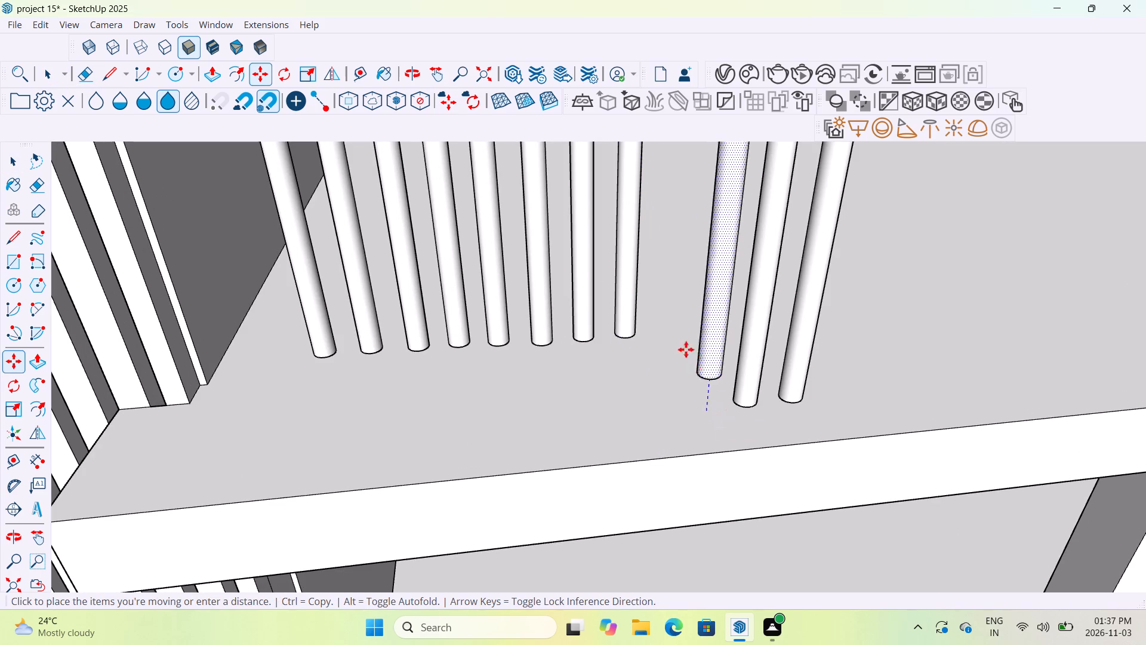
scroll(673, 337, "down", 5)
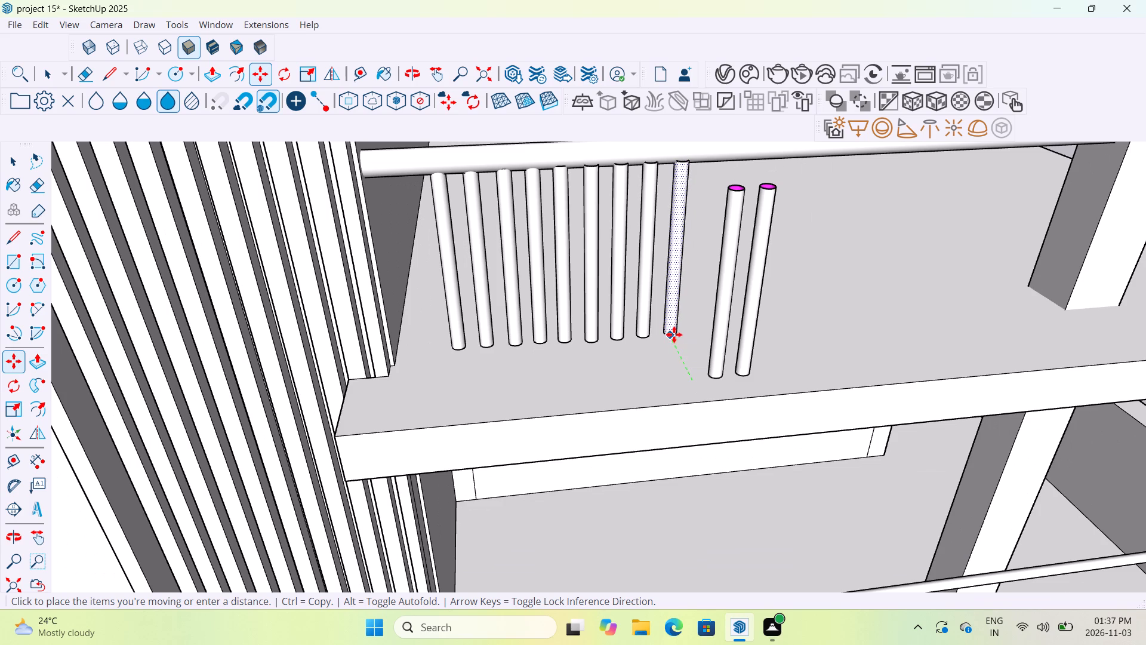
left_click(674, 334)
key("Escape")
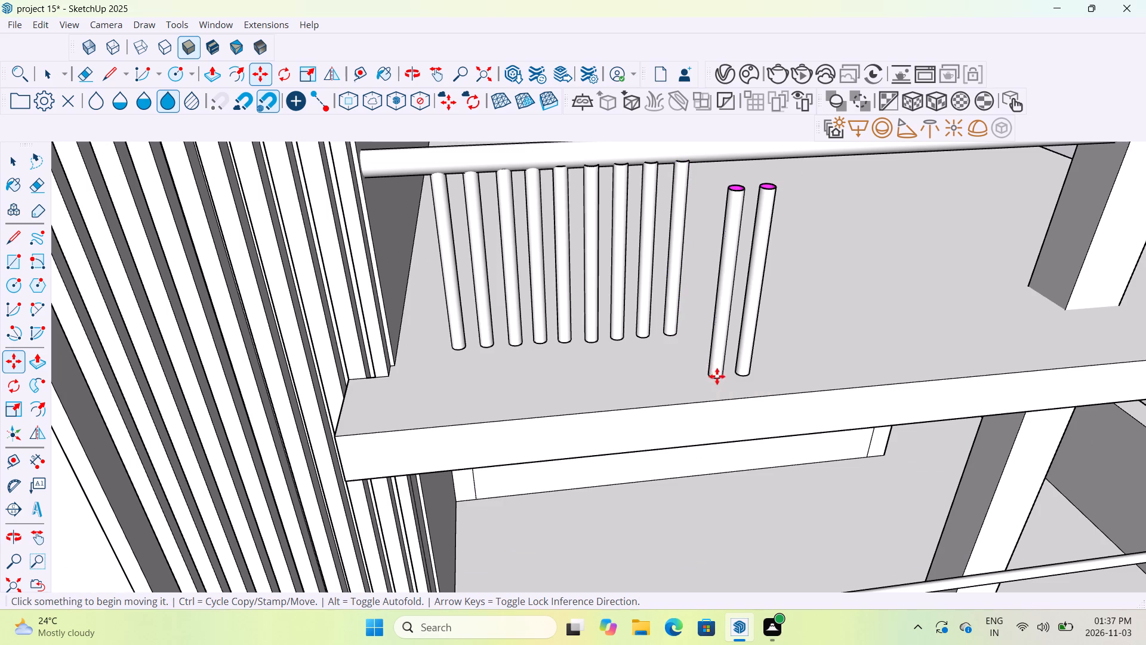
Move the last two balusters, farthest from the slats, back along the green axis to complete the row beneath the handrail.
left_click(719, 375)
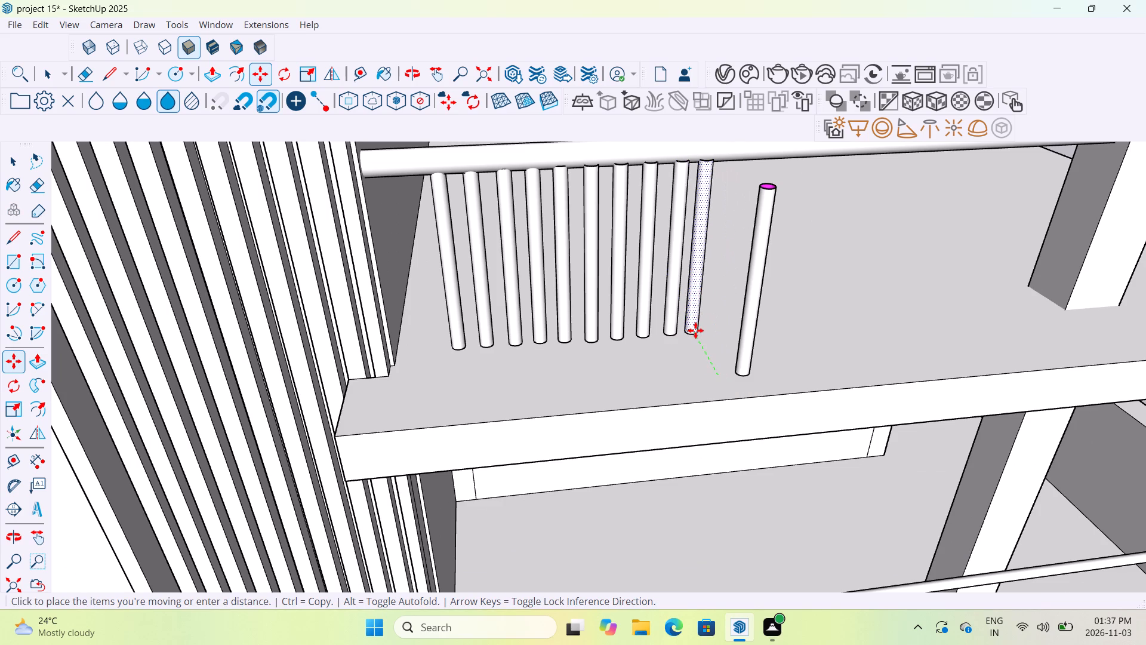
scroll(695, 330, "up", 1)
left_click(695, 330)
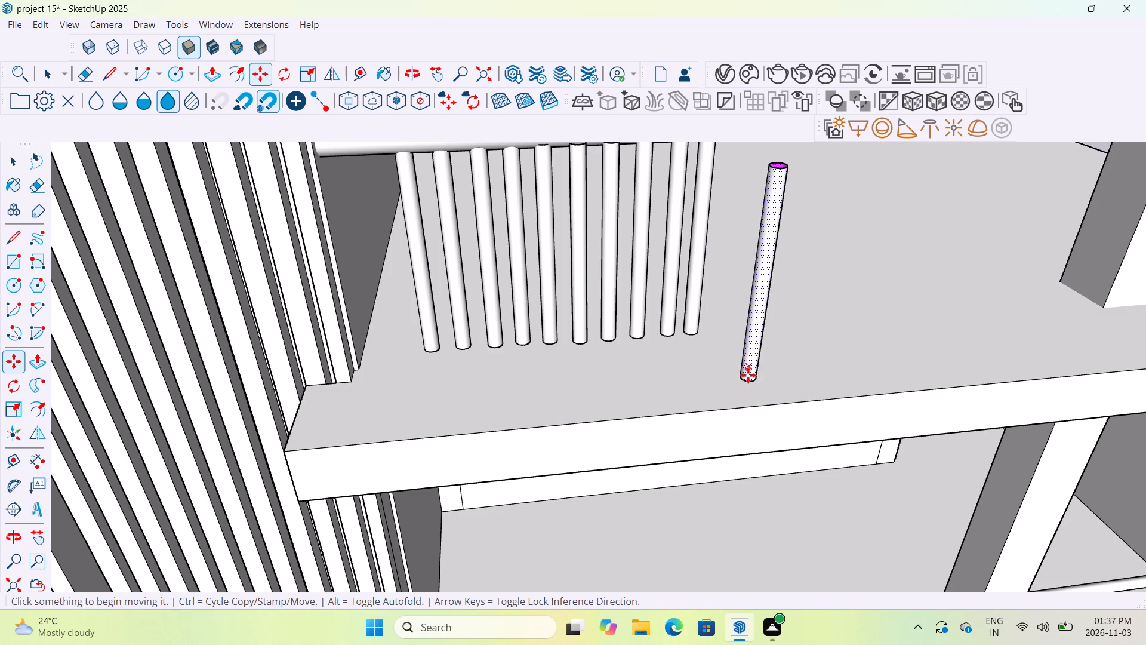
left_click(748, 378)
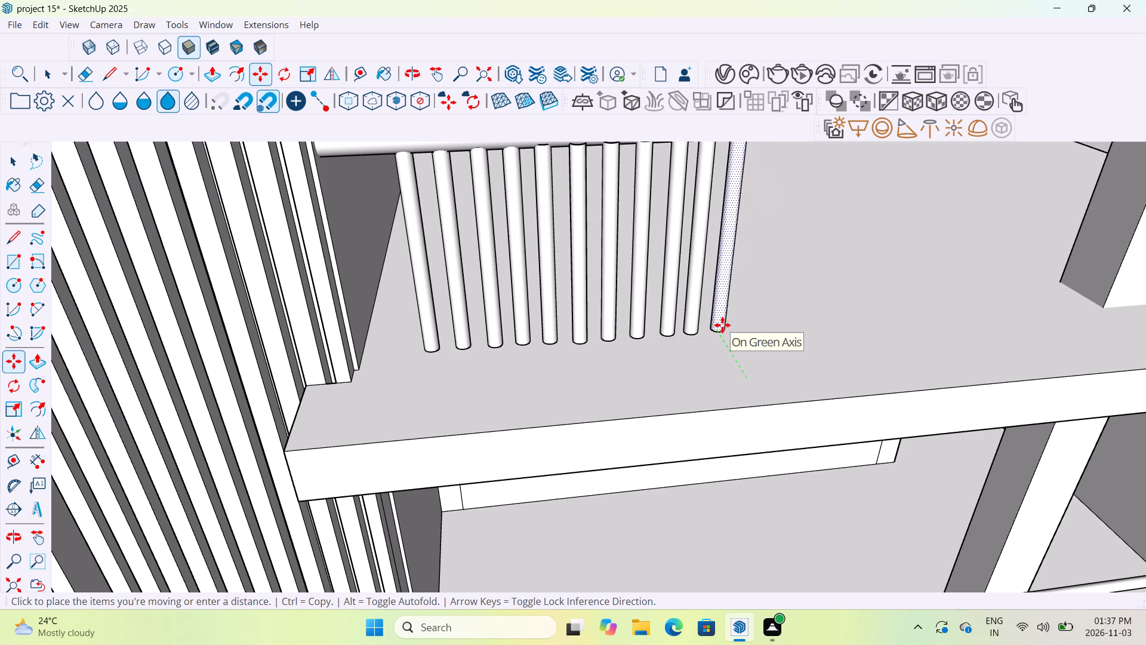
left_click(722, 325)
Examine the top-floor terrace railing from the front corner and above, checking the baluster row, the handrail and the corner column.
scroll(721, 326, "down", 16)
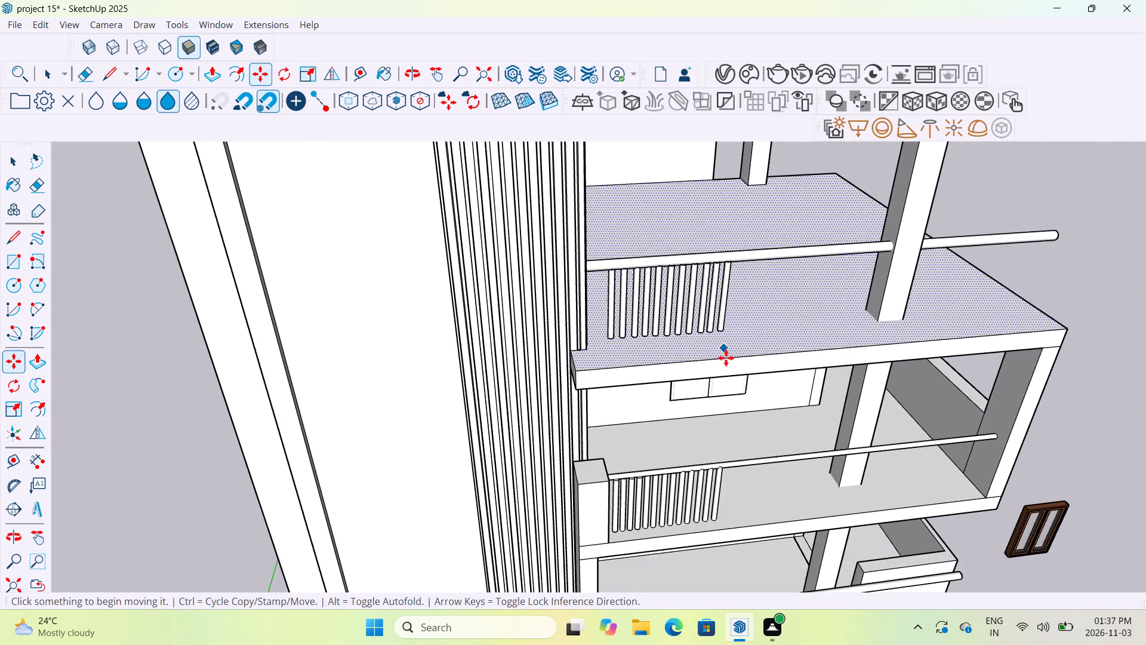
scroll(726, 358, "down", 1)
middle_click_drag(911, 495, 647, 434)
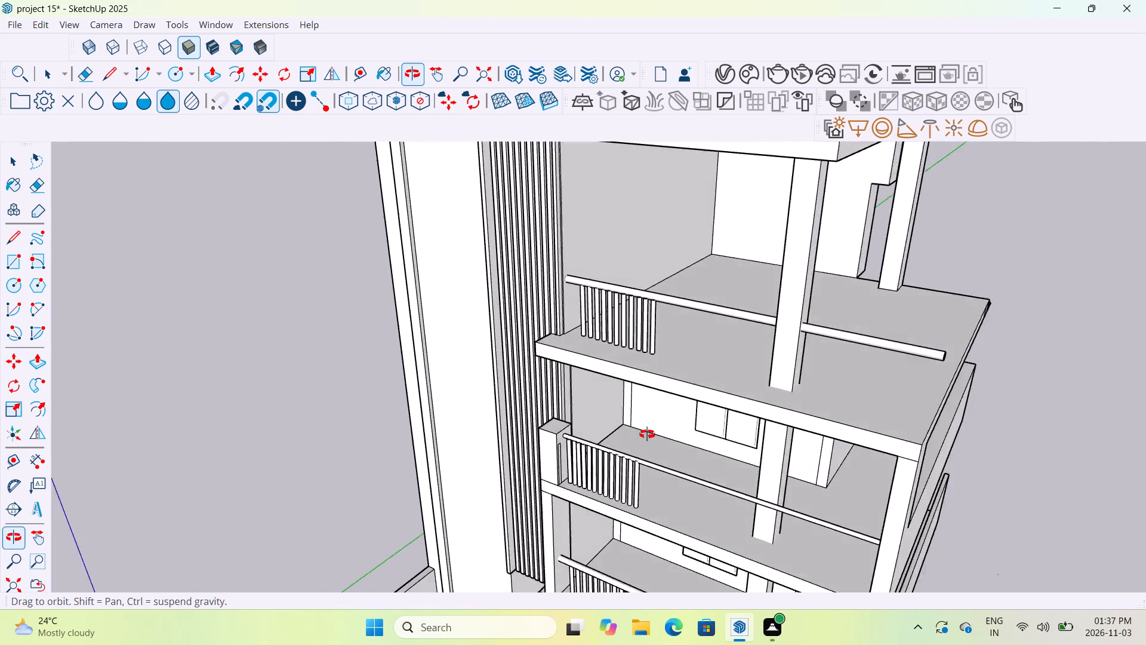
middle_click_drag(647, 434, 566, 449)
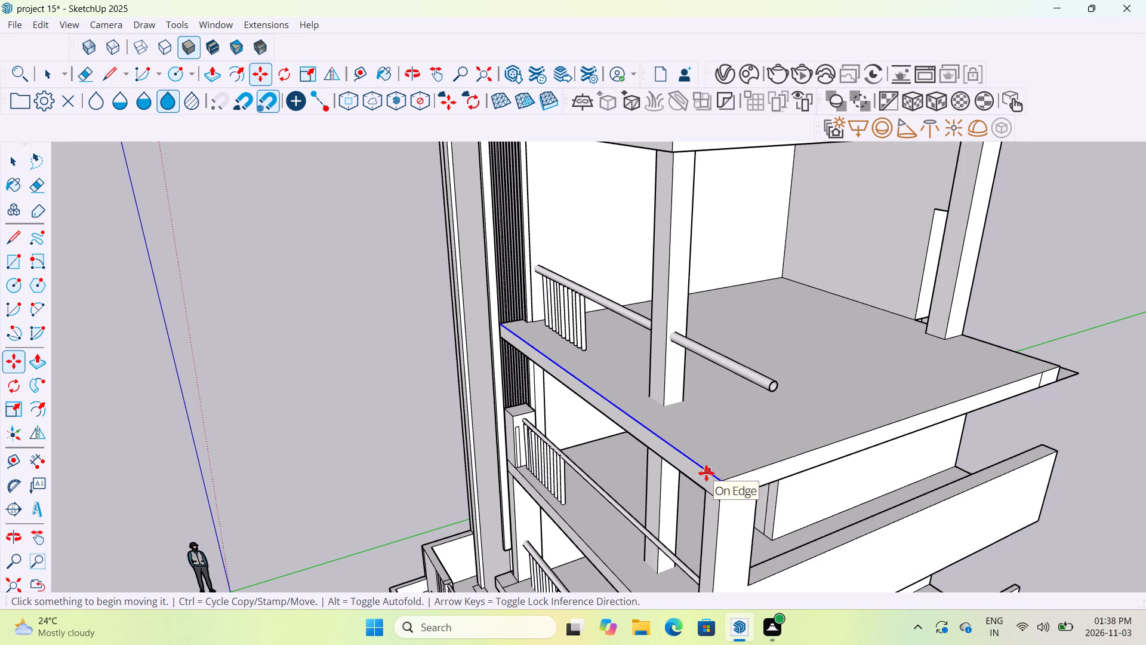
left_click(122, 69)
middle_click_drag(869, 373, 768, 438)
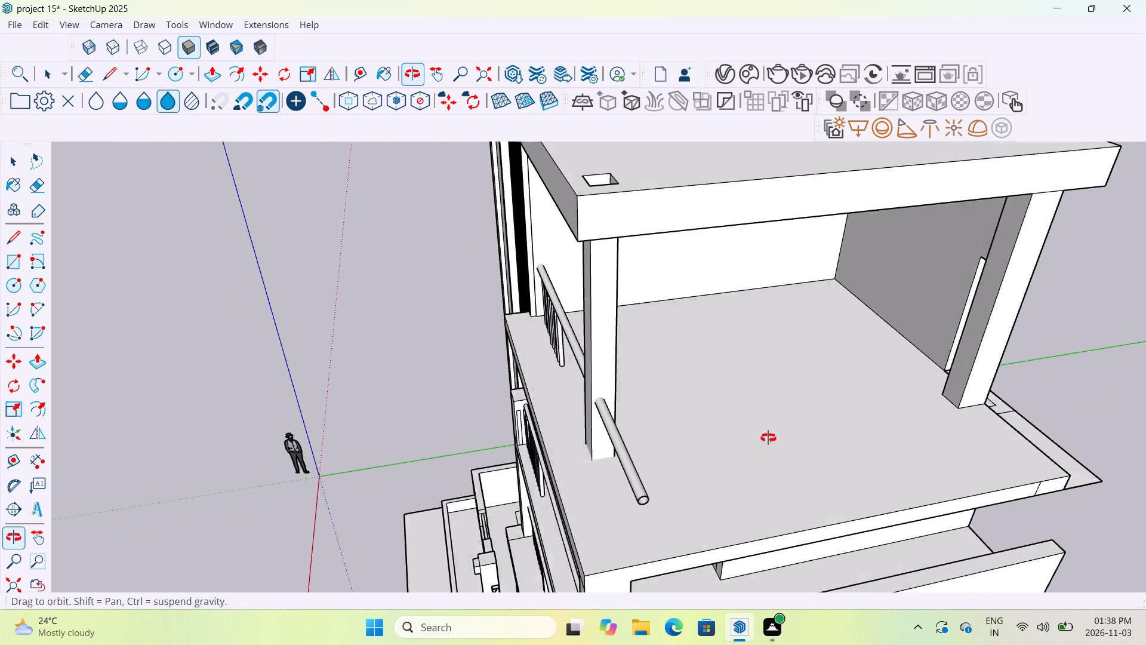
middle_click_drag(768, 438, 806, 449)
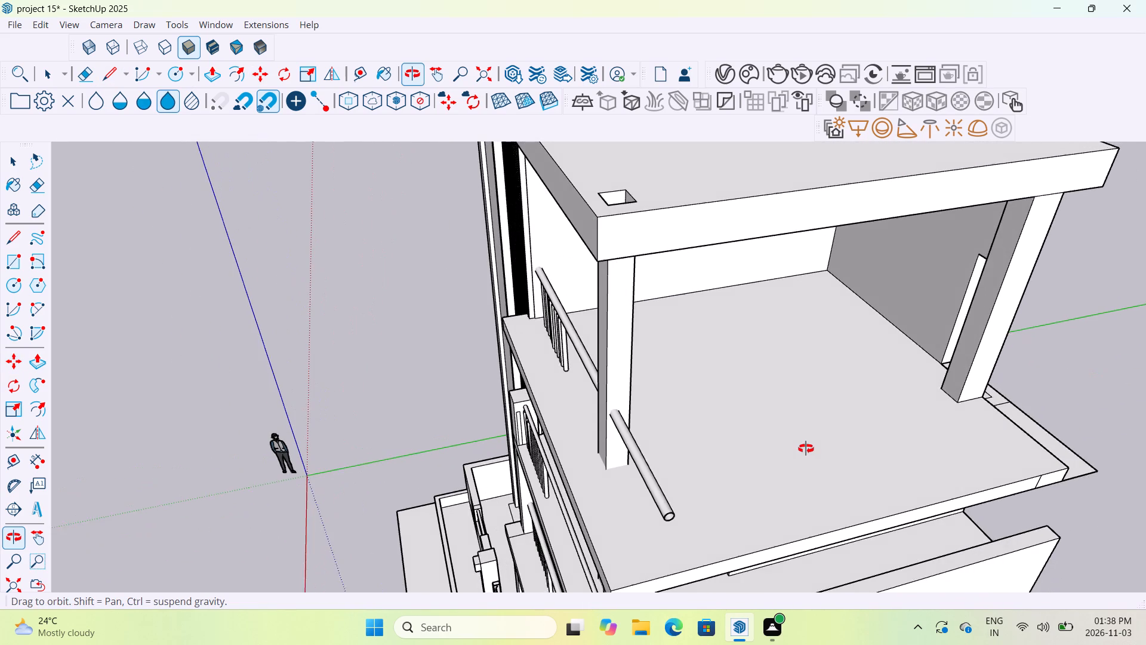
middle_click_drag(806, 449, 760, 462)
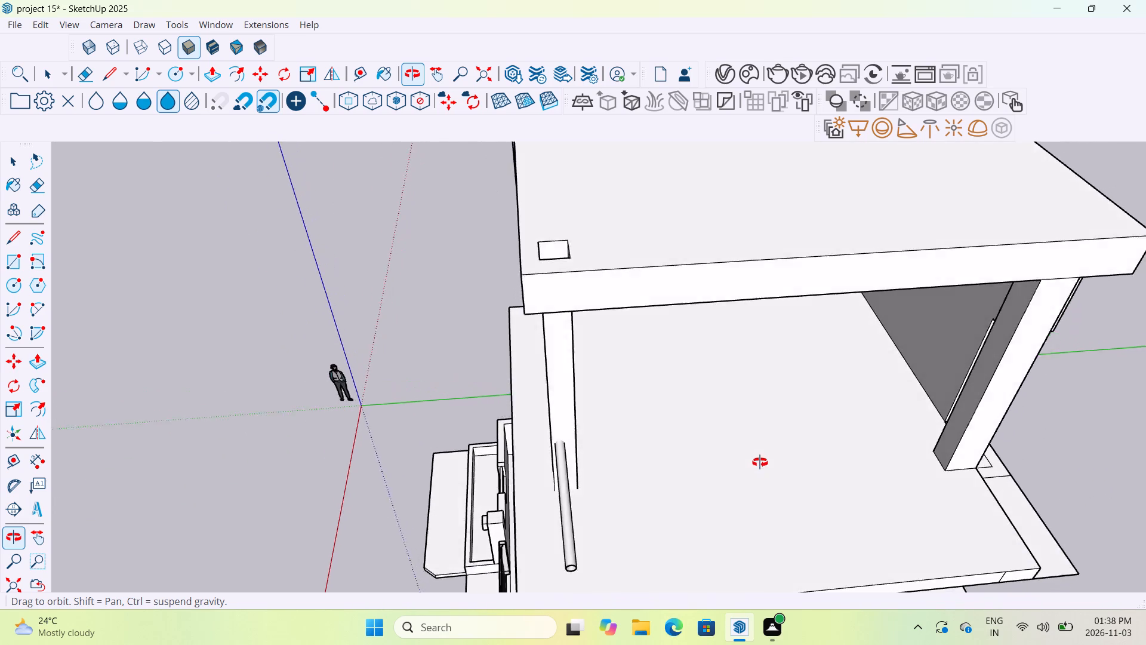
middle_click_drag(760, 462, 928, 456)
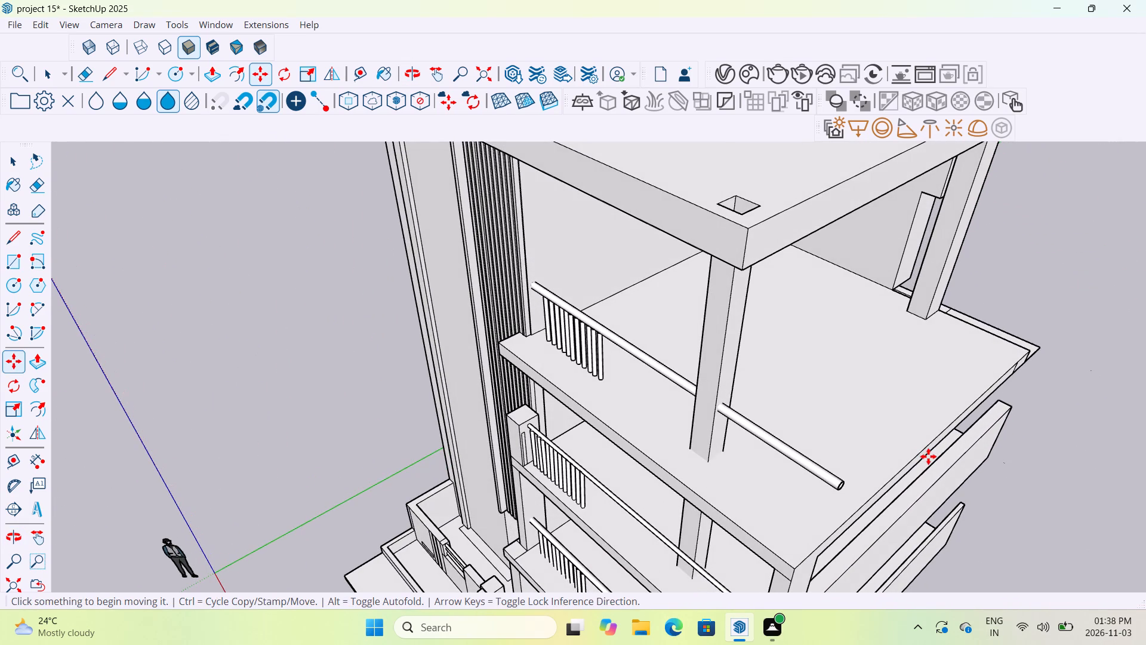
middle_click_drag(928, 456, 867, 481)
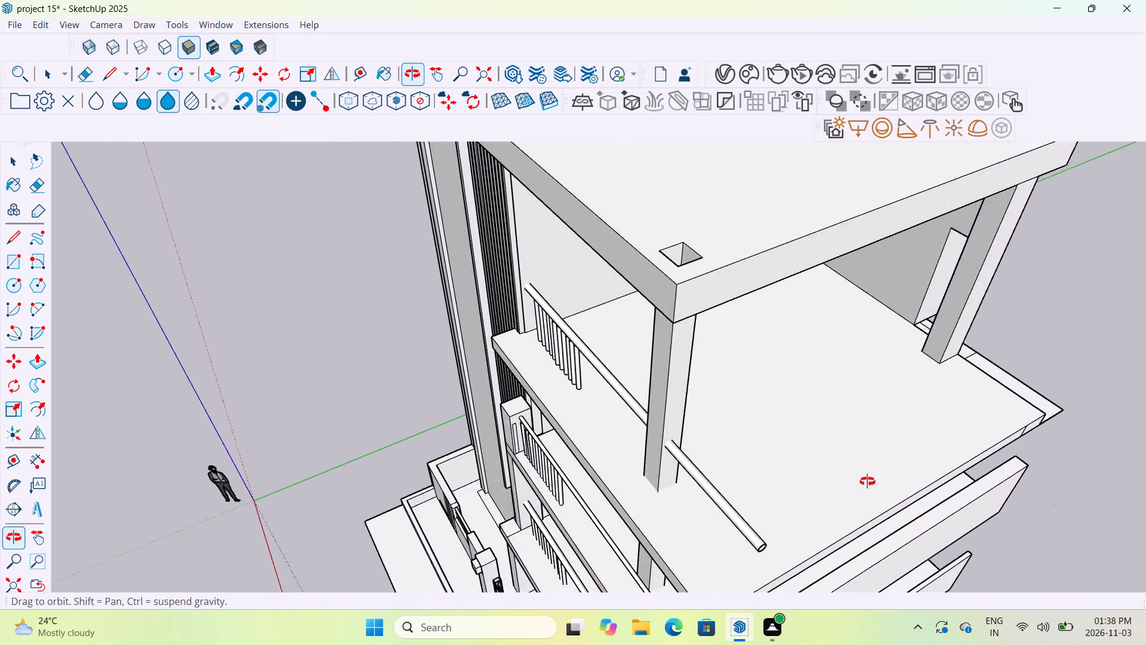
middle_click_drag(867, 481, 856, 484)
scroll(609, 417, "up", 8)
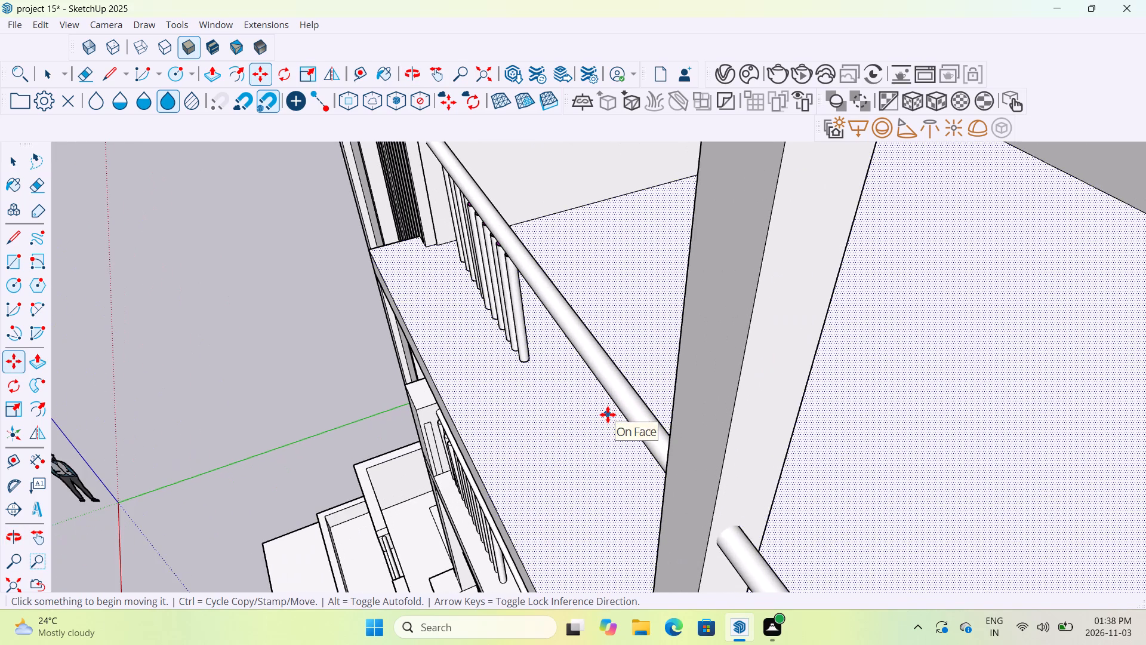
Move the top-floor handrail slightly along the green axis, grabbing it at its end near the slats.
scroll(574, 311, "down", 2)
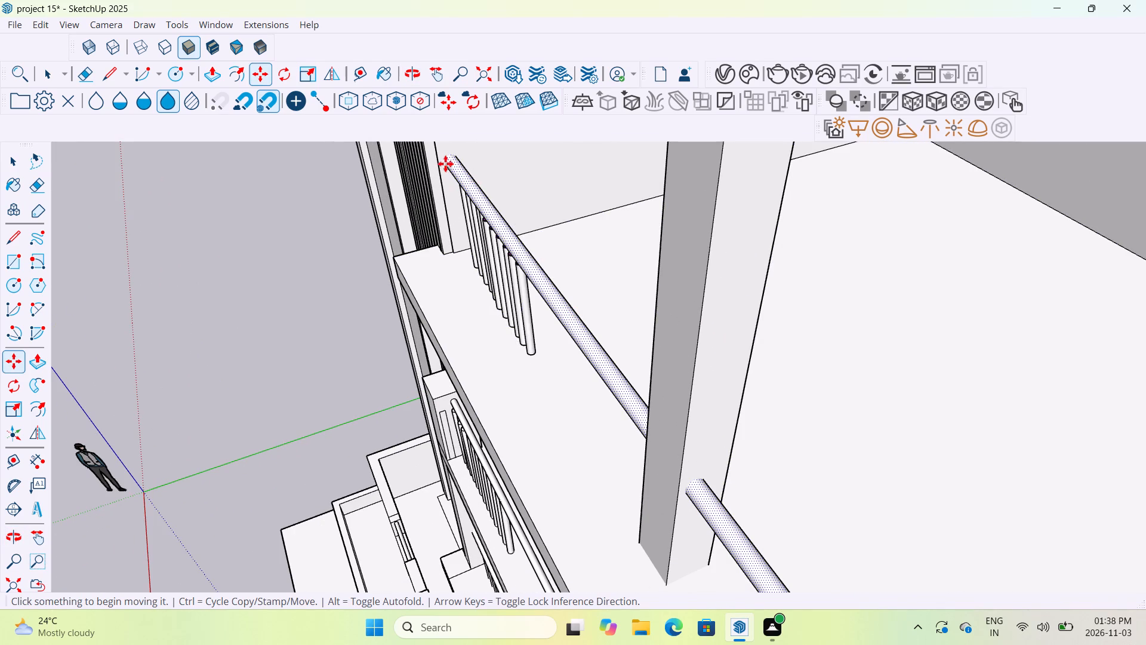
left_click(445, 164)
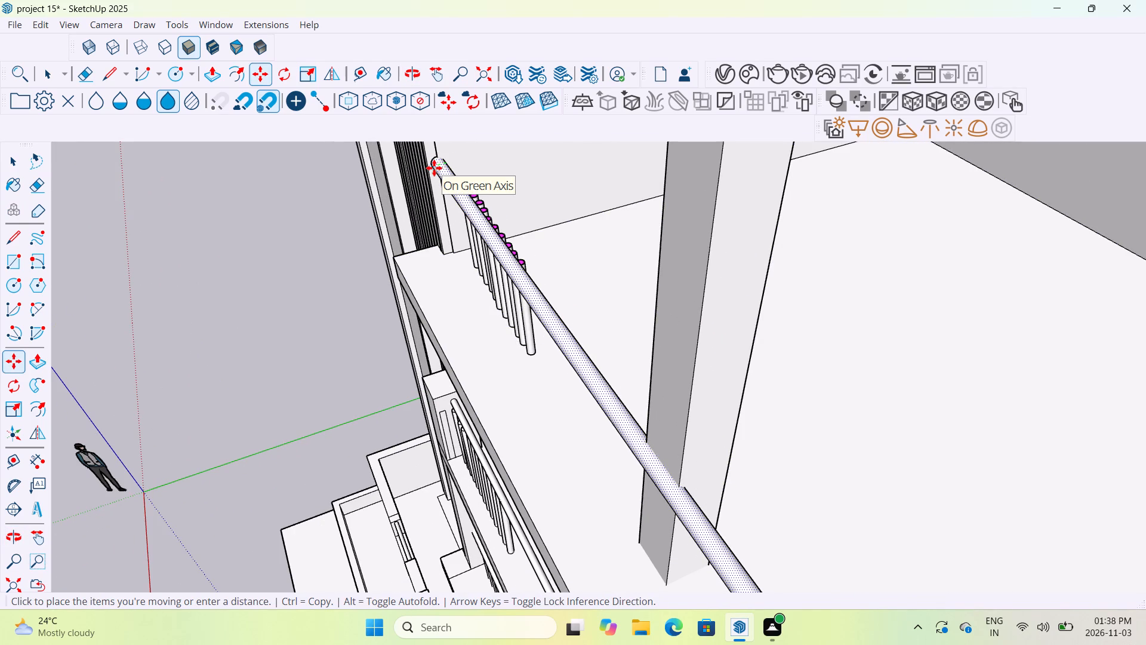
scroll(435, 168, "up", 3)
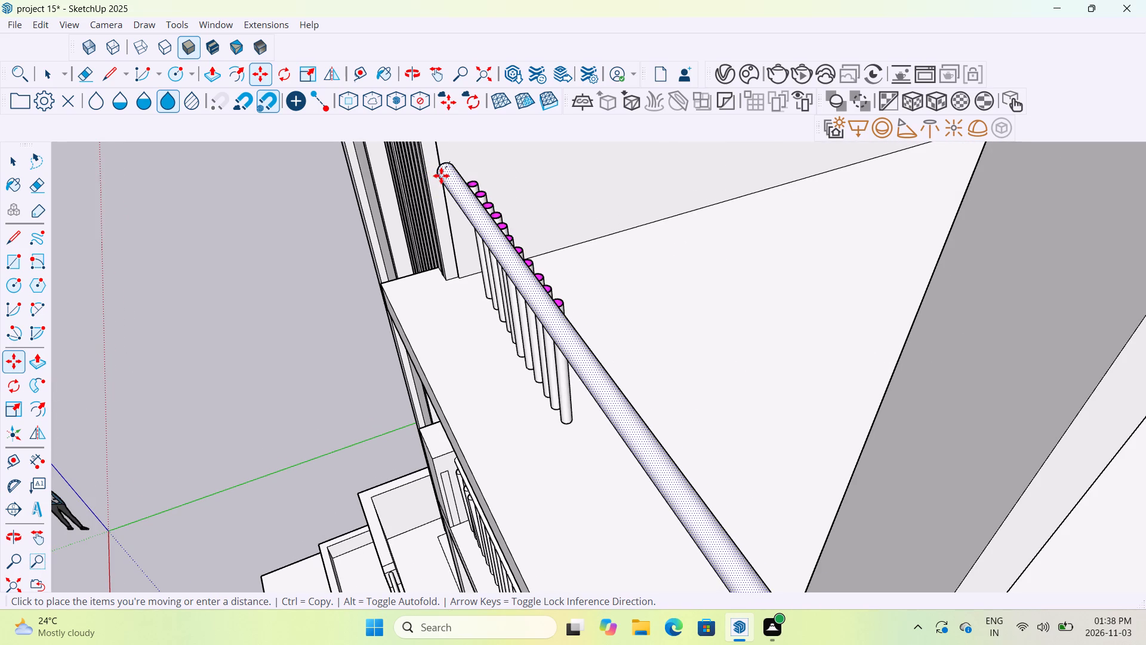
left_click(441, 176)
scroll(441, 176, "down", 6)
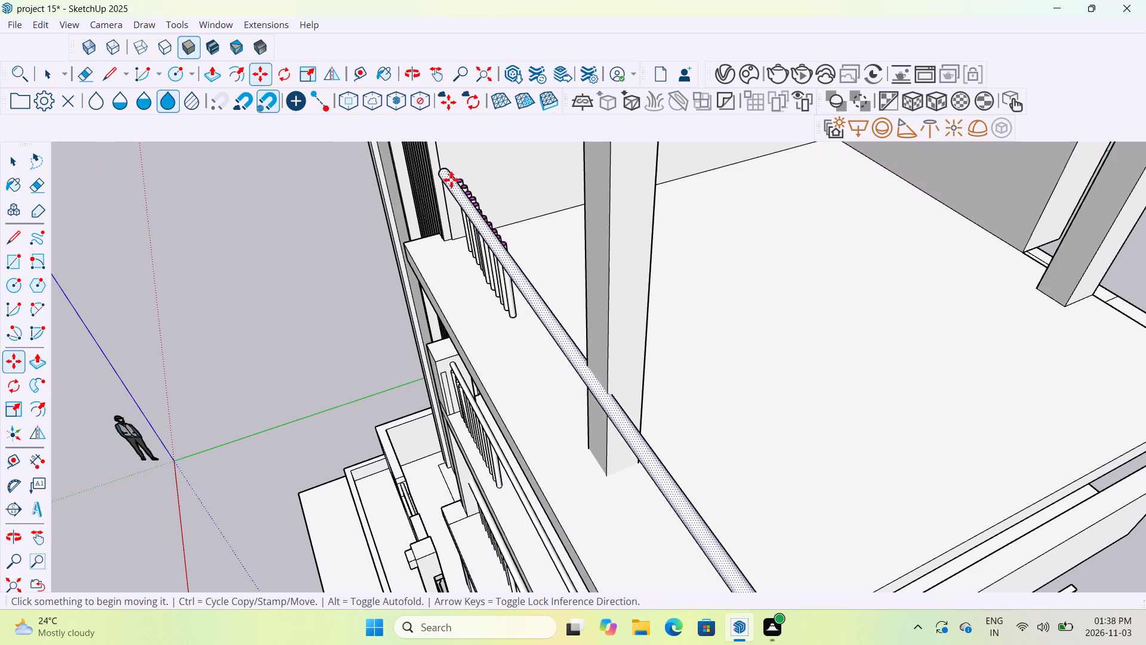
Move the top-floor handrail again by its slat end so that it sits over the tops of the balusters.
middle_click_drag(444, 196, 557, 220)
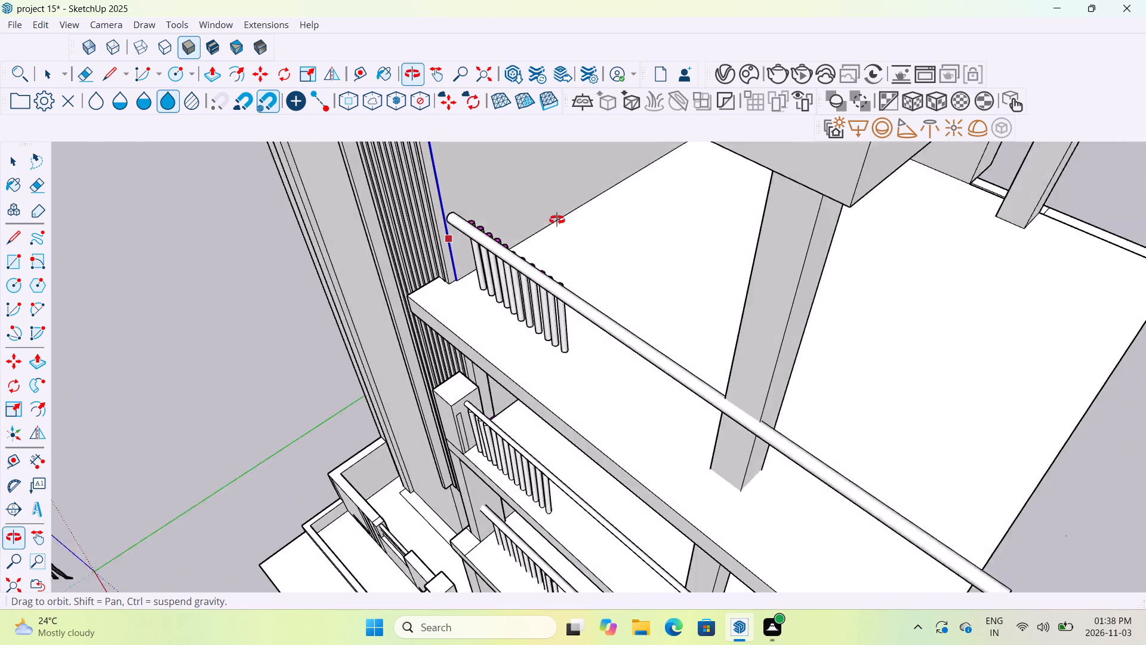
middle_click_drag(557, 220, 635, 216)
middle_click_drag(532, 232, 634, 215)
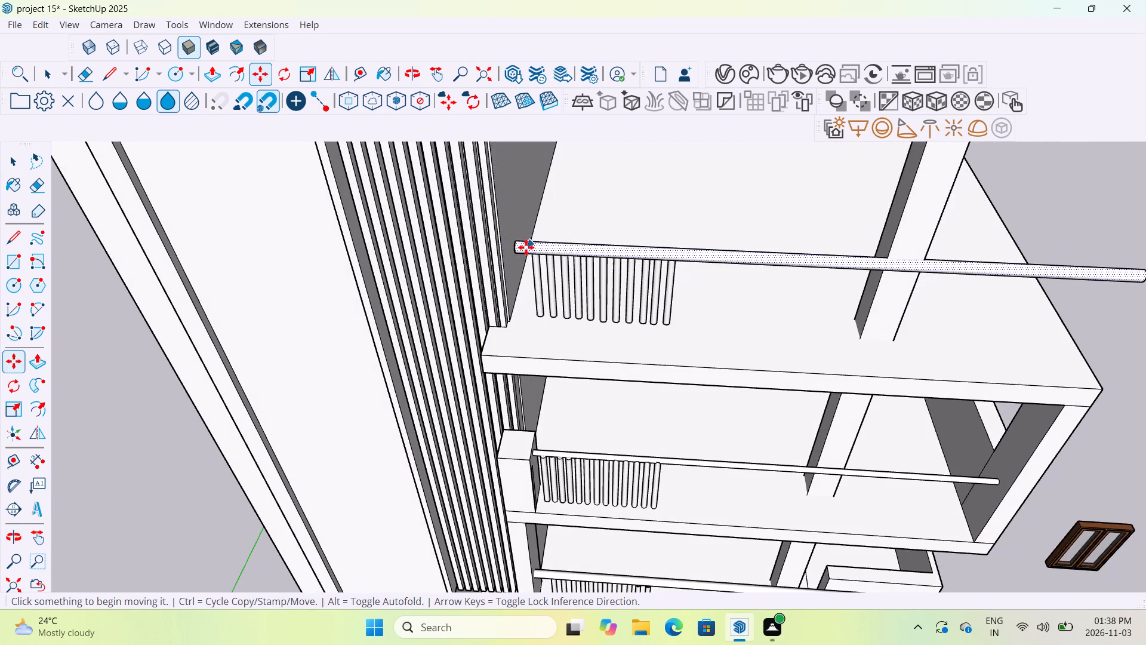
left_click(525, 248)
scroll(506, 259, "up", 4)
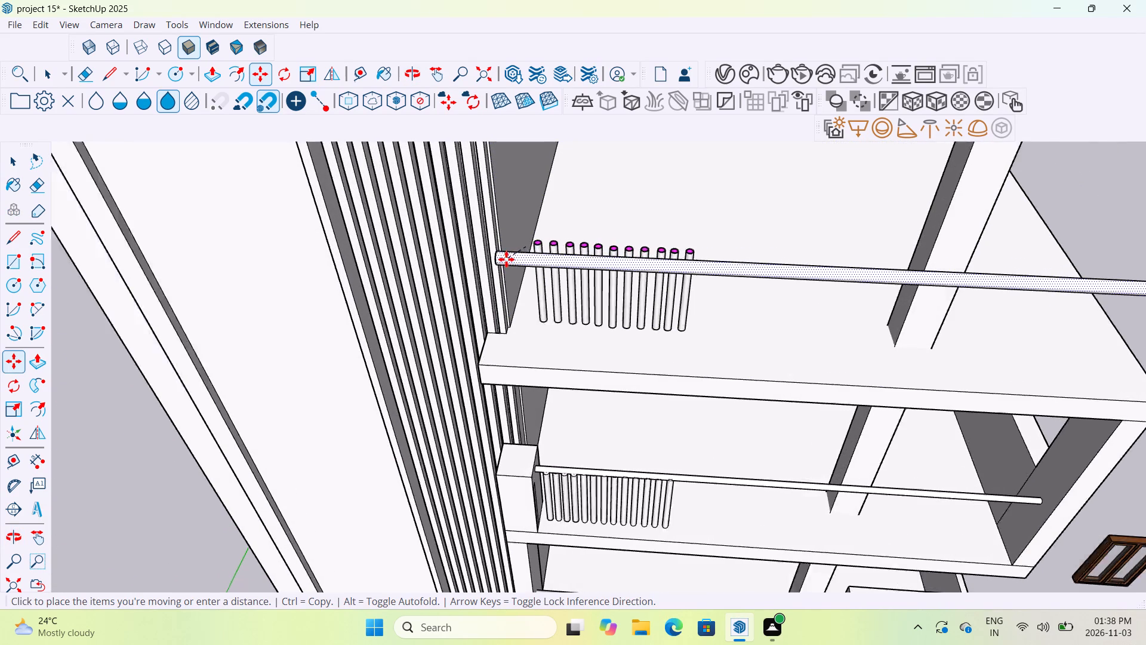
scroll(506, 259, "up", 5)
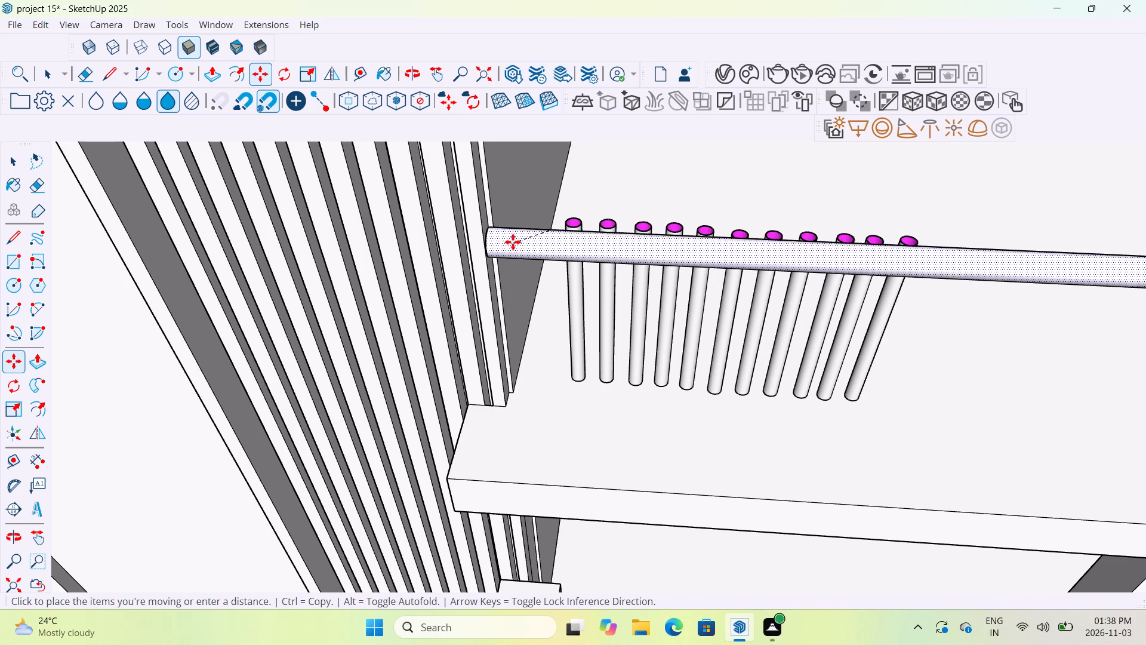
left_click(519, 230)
Push/Pull the narrow face of the last slat beside the top-floor handrail until it meets the neighbouring slat.
scroll(586, 272, "down", 3)
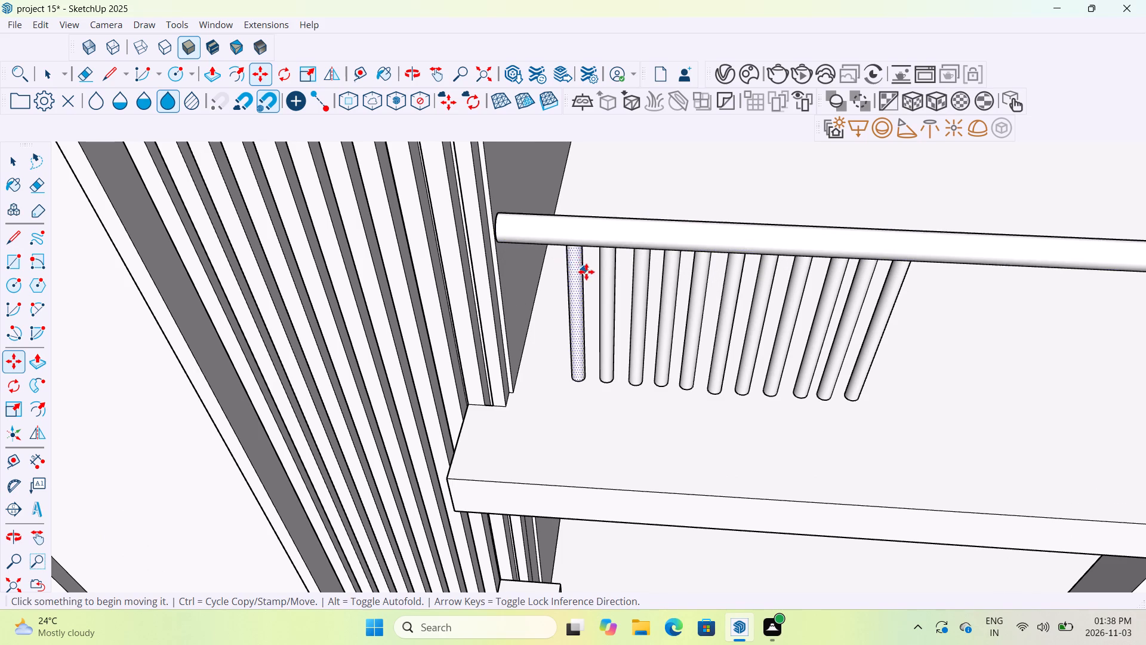
scroll(586, 272, "down", 8)
middle_click_drag(603, 270, 609, 321)
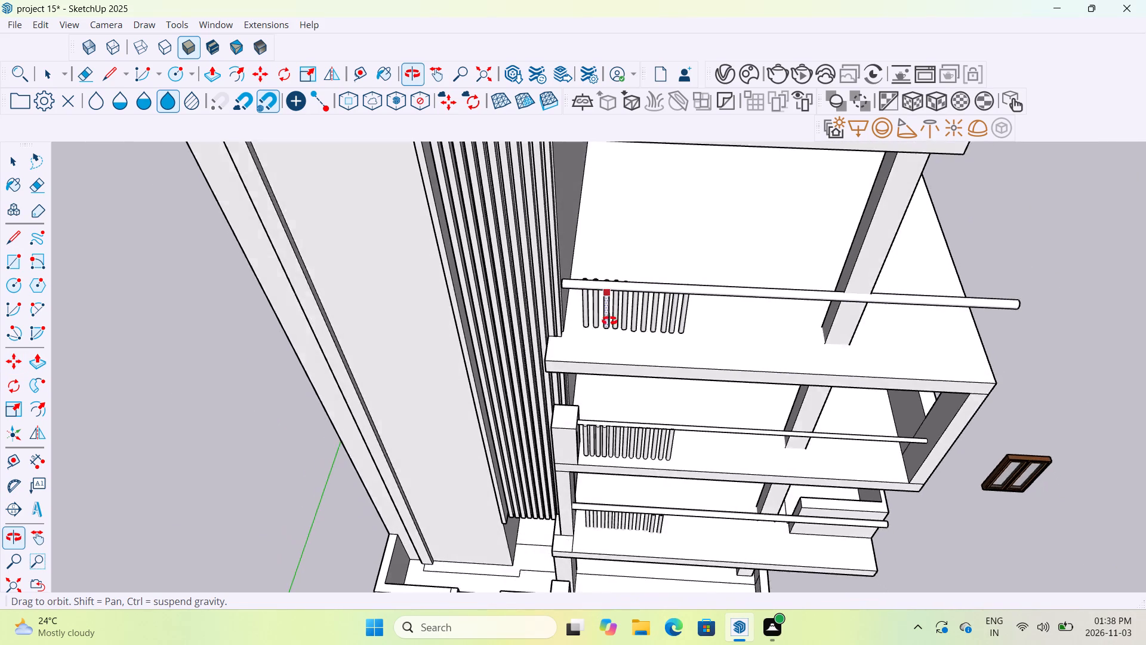
middle_click_drag(609, 321, 606, 345)
scroll(566, 306, "up", 15)
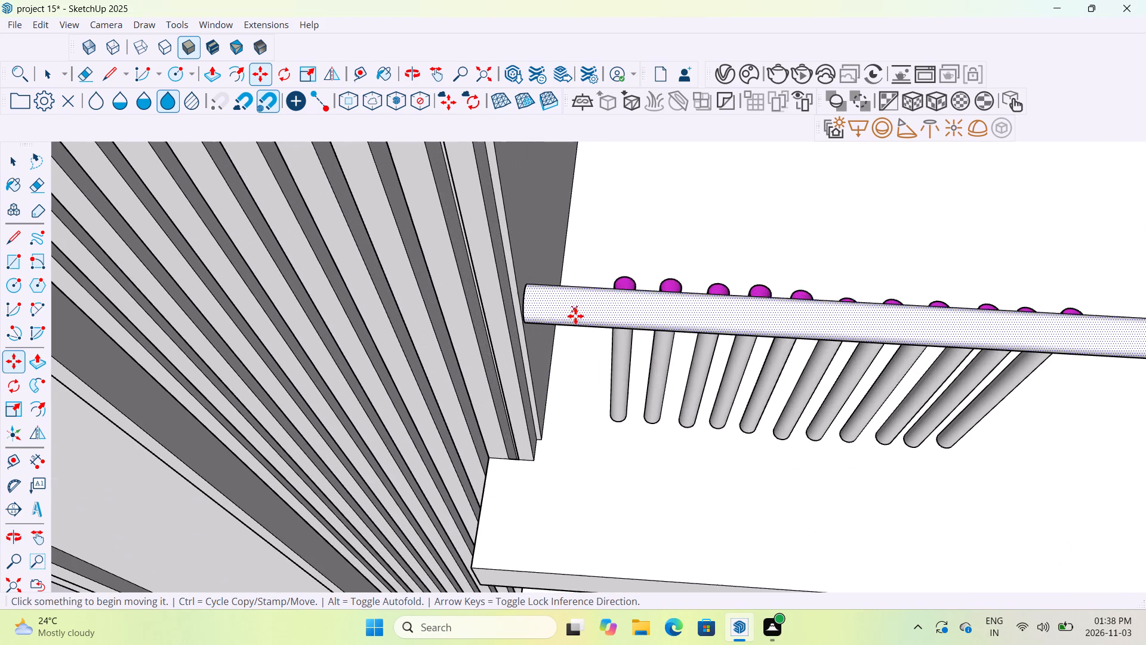
scroll(553, 316, "up", 13)
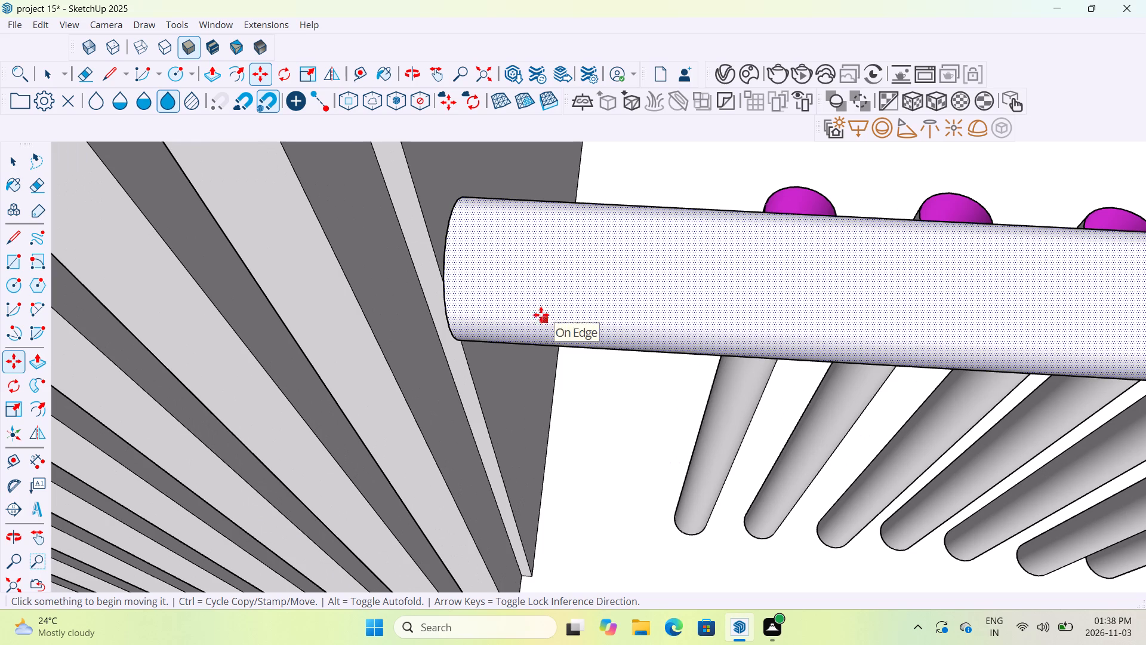
left_click(207, 73)
left_click(403, 196)
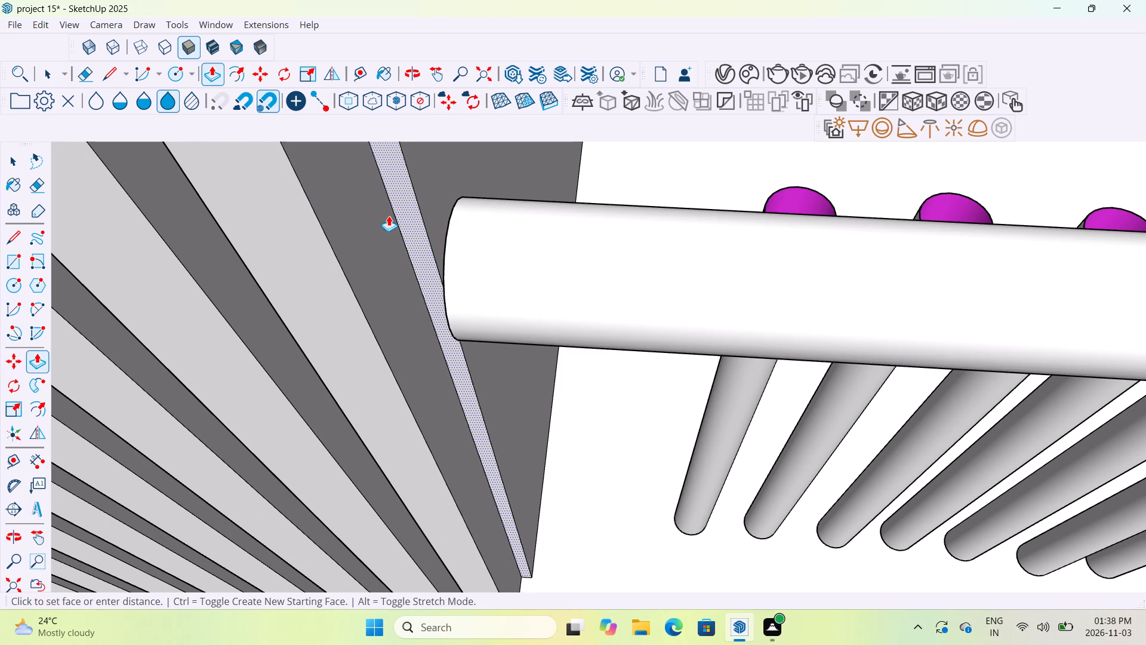
left_click(350, 289)
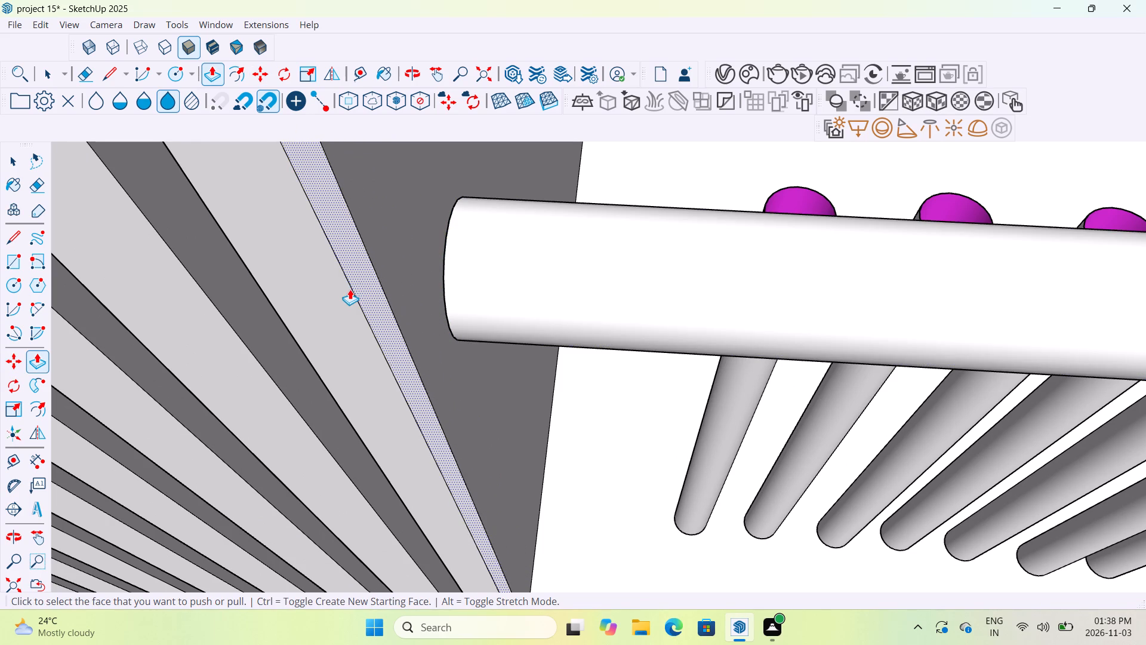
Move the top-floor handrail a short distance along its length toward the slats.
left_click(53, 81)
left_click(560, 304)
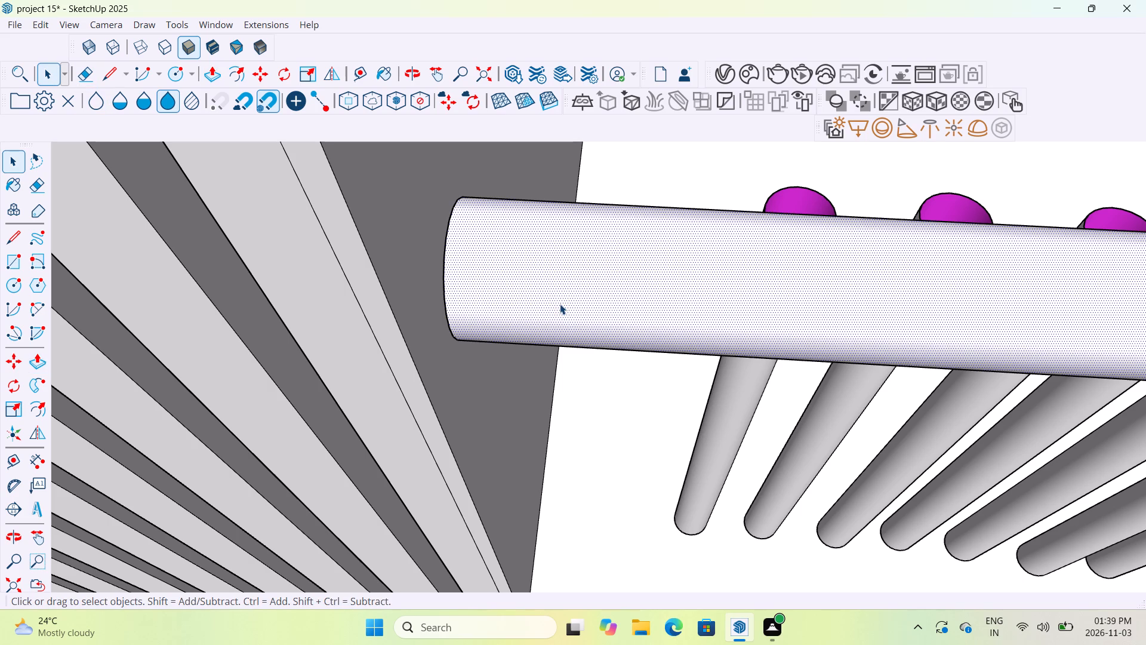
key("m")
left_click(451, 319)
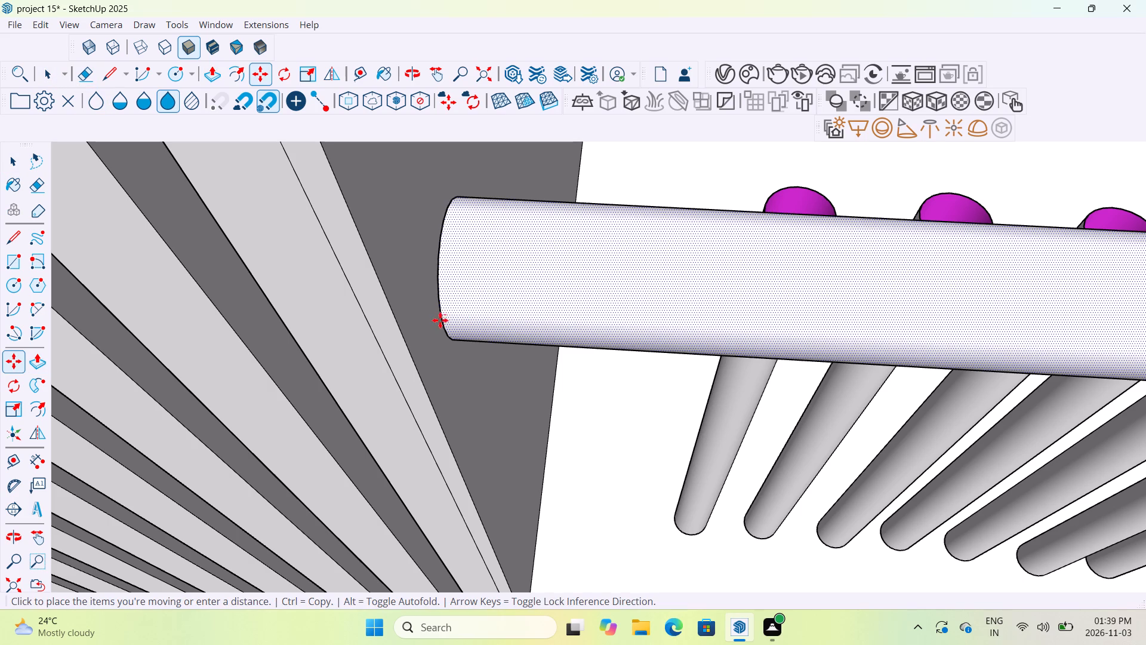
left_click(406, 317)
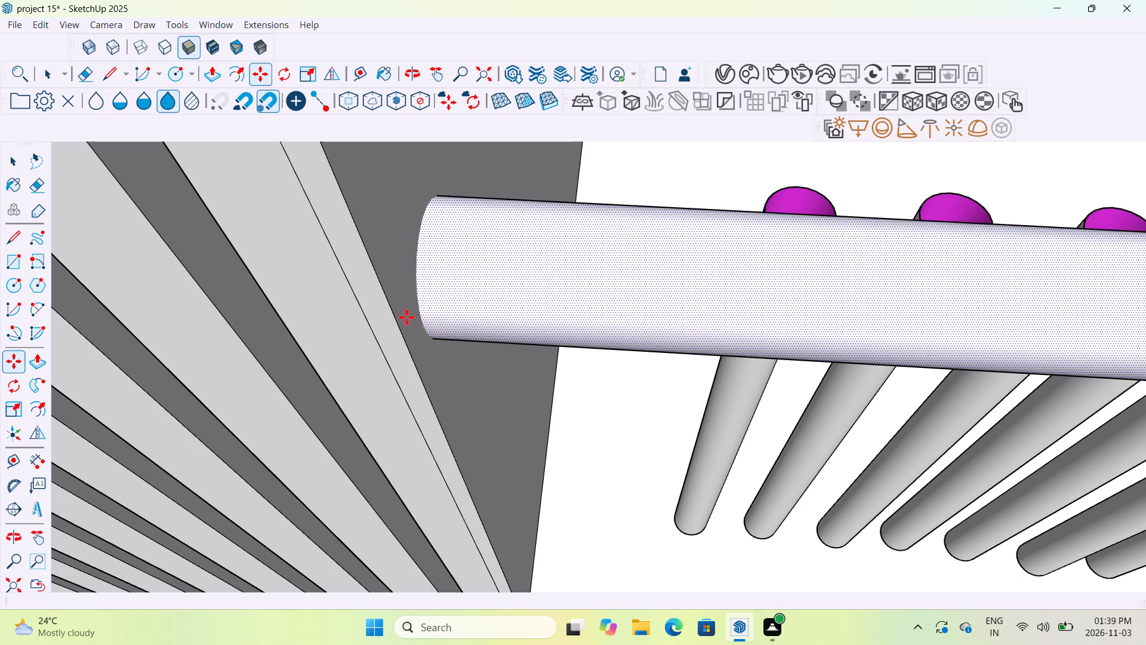
Examine the top-floor railing from below and from the front, comparing it with the balconies beneath and the whole facade.
scroll(621, 311, "down", 12)
middle_click_drag(830, 419, 848, 285)
scroll(848, 285, "down", 2)
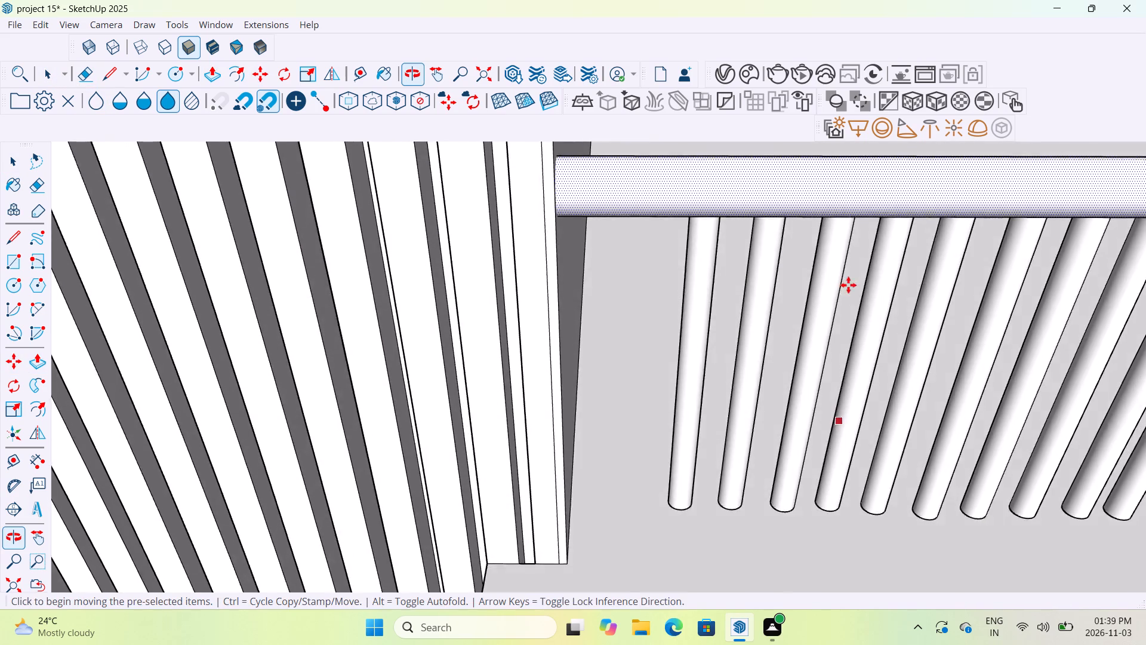
scroll(848, 285, "down", 10)
scroll(1056, 333, "up", 5)
scroll(1056, 332, "down", 7)
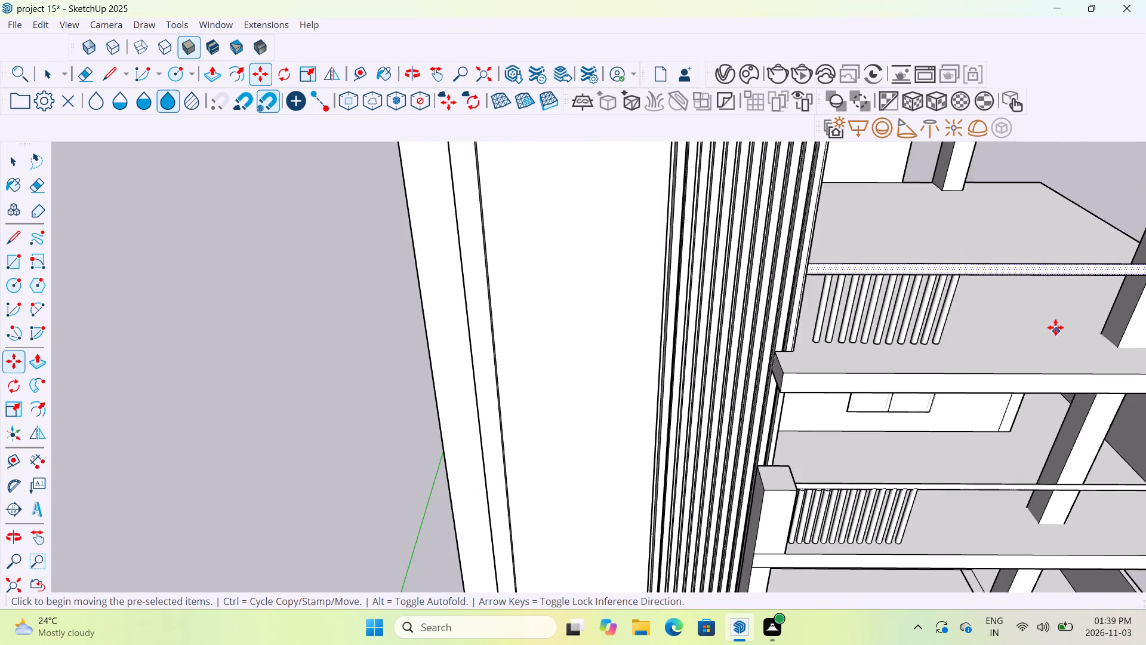
scroll(1055, 327, "down", 12)
middle_click_drag(1127, 341, 1059, 287)
scroll(1059, 287, "down", 6)
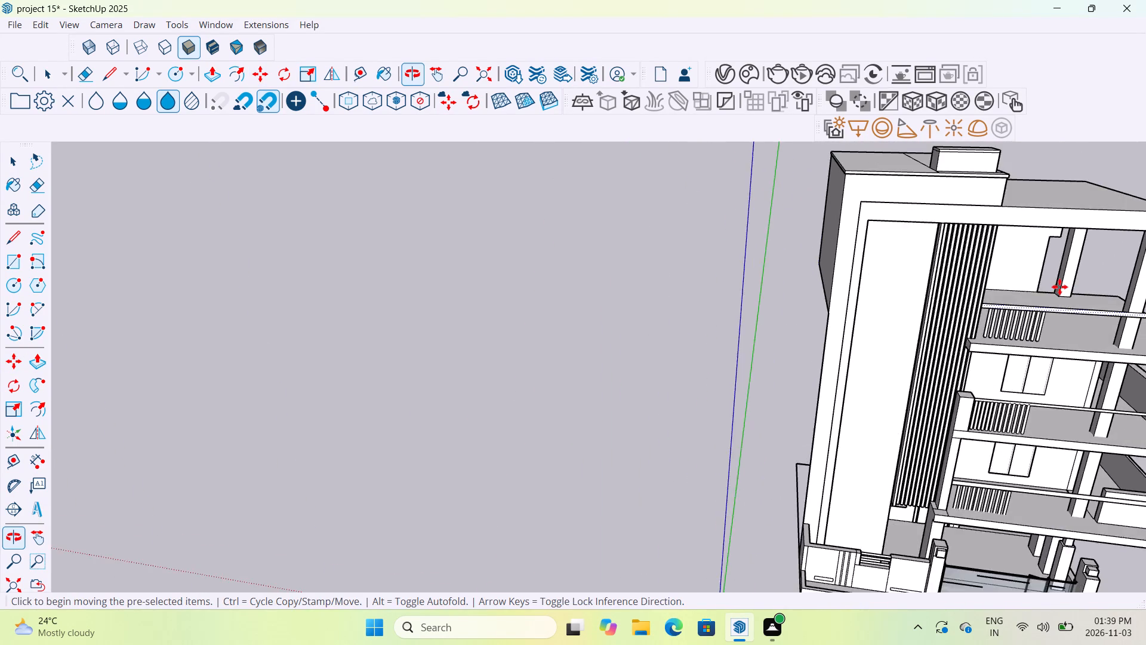
scroll(1059, 287, "down", 4)
middle_click_drag(851, 354, 874, 338)
scroll(1107, 302, "up", 3)
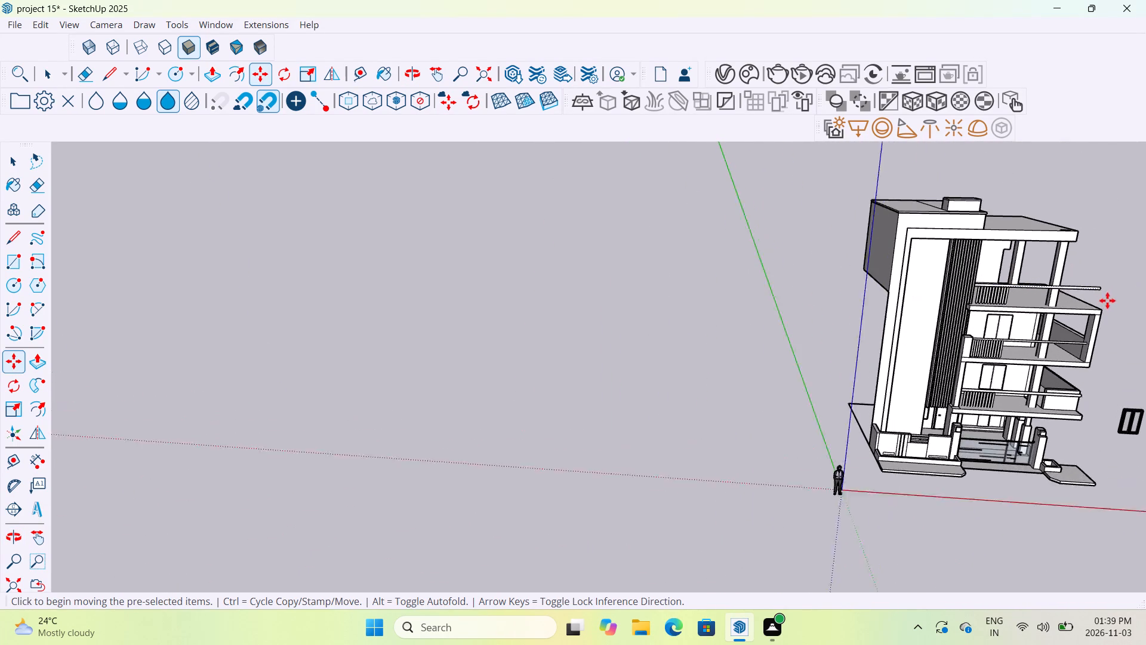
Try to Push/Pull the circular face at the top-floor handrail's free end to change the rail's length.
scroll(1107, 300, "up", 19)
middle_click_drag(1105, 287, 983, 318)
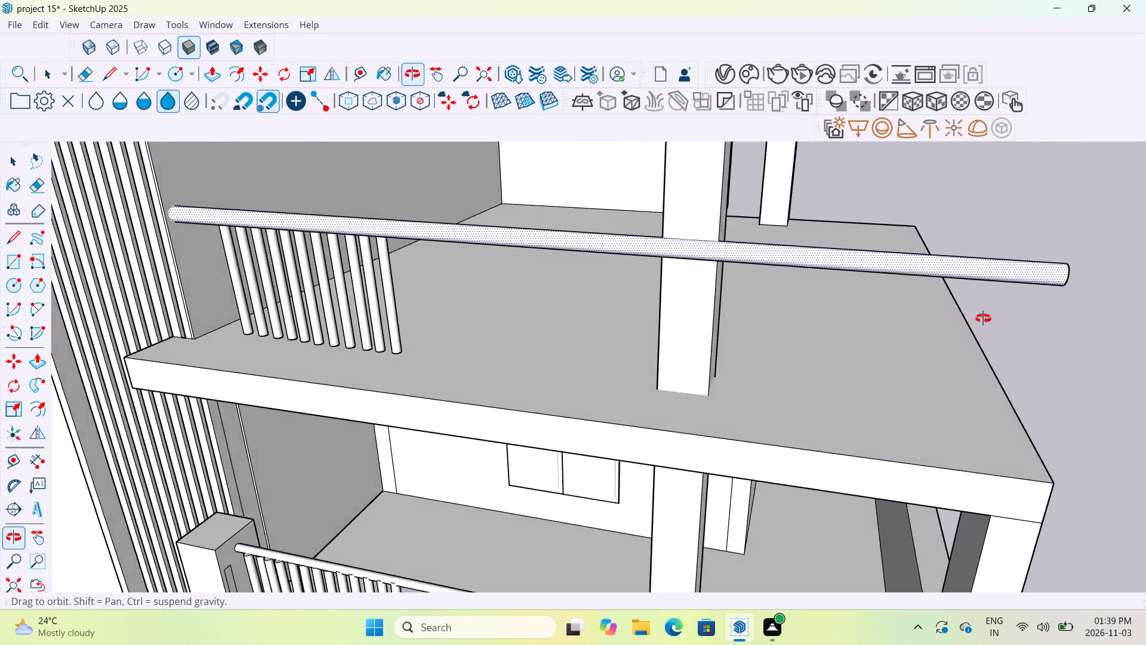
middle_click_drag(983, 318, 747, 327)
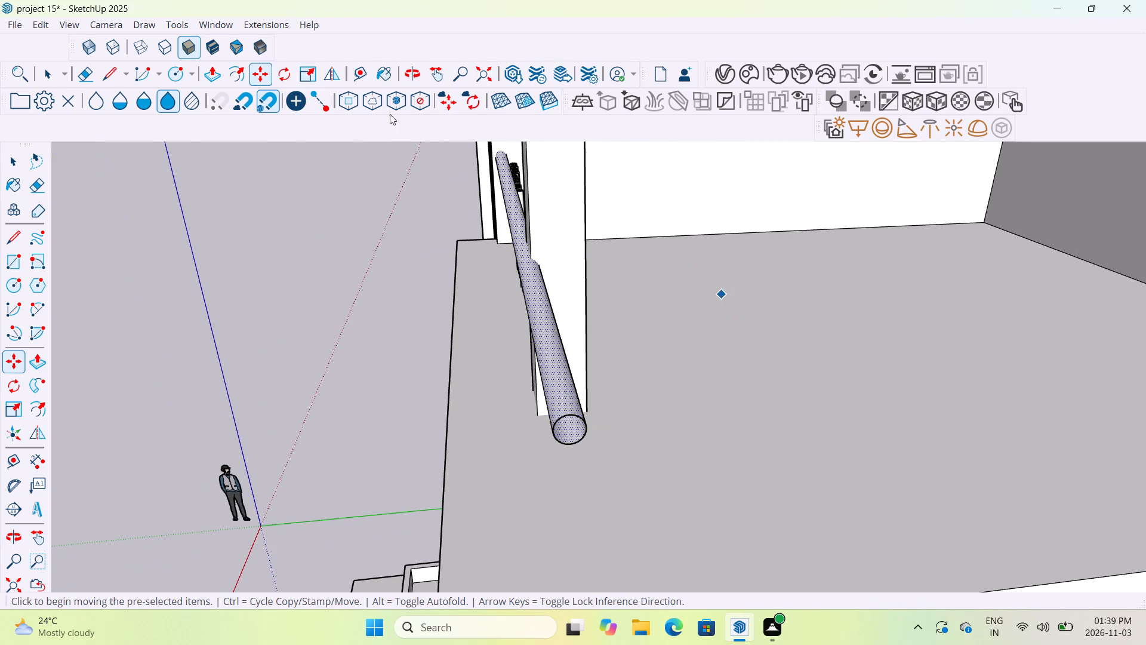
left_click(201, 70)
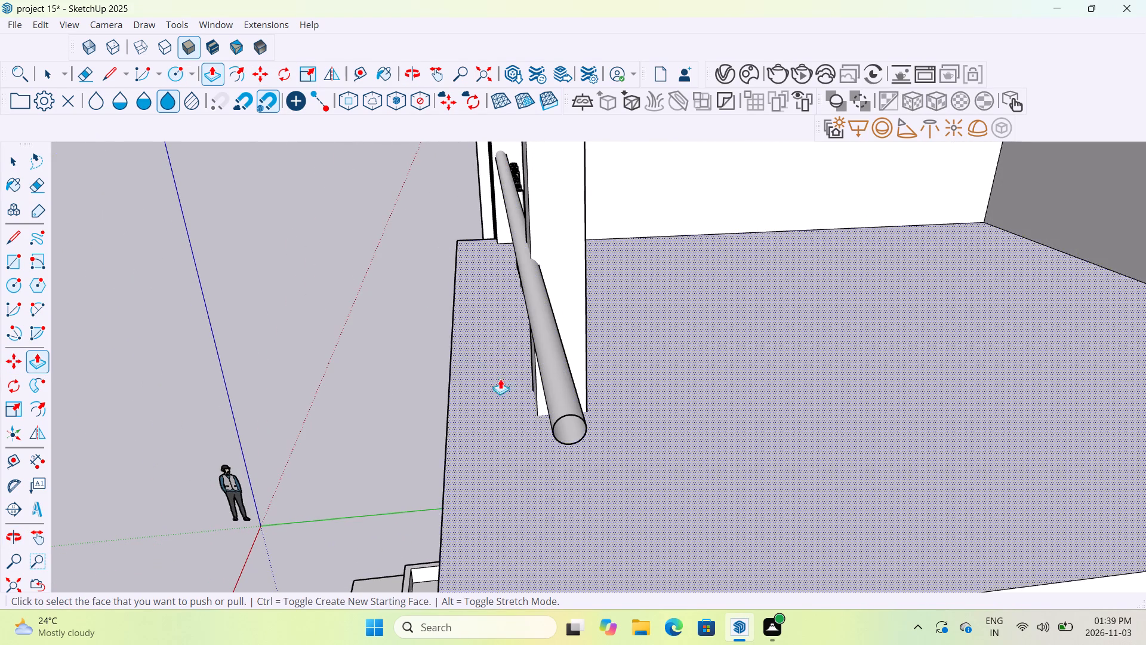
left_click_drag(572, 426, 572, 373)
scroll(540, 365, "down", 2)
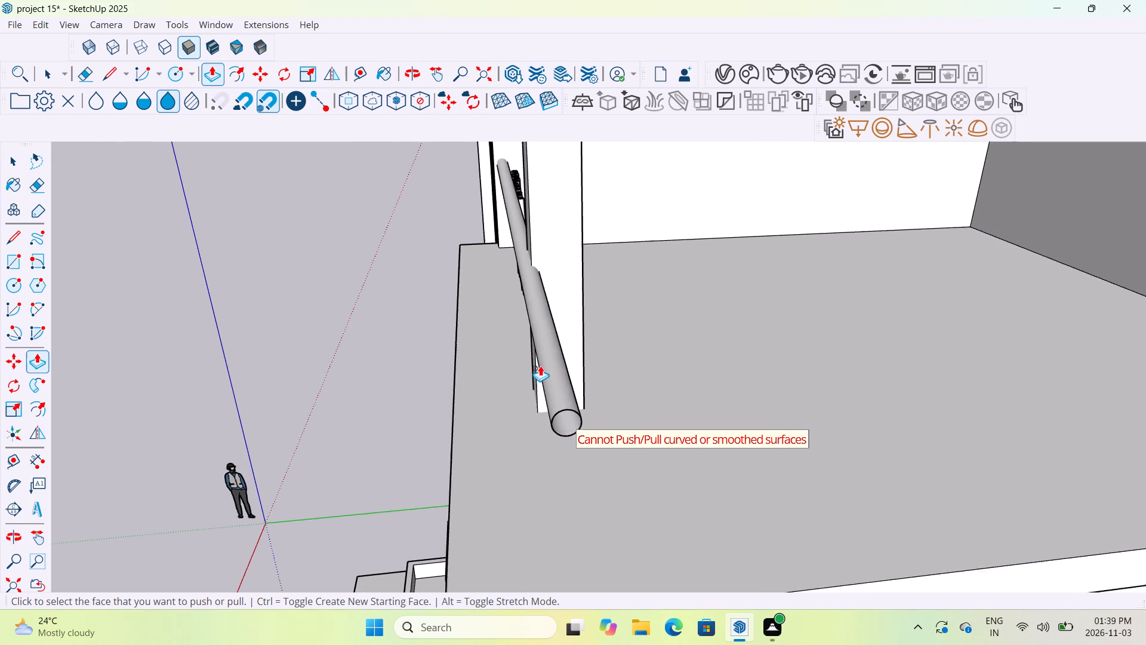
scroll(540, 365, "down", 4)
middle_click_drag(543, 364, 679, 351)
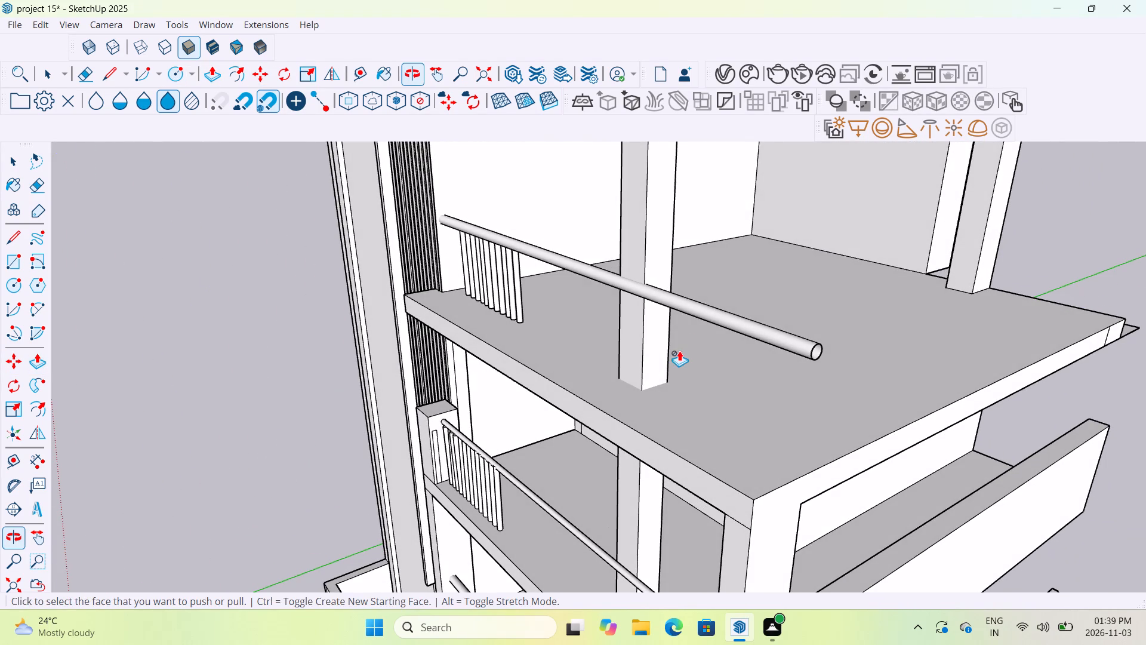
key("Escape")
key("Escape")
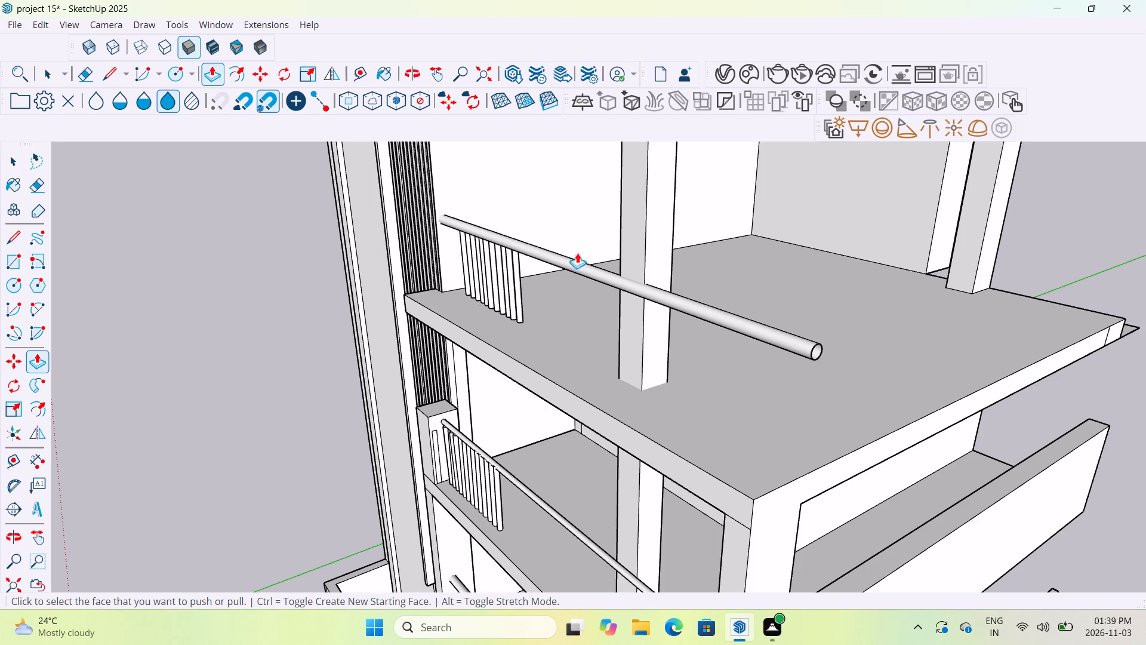
Delete the top-floor handrail's tube surface above the balusters.
left_click(42, 81)
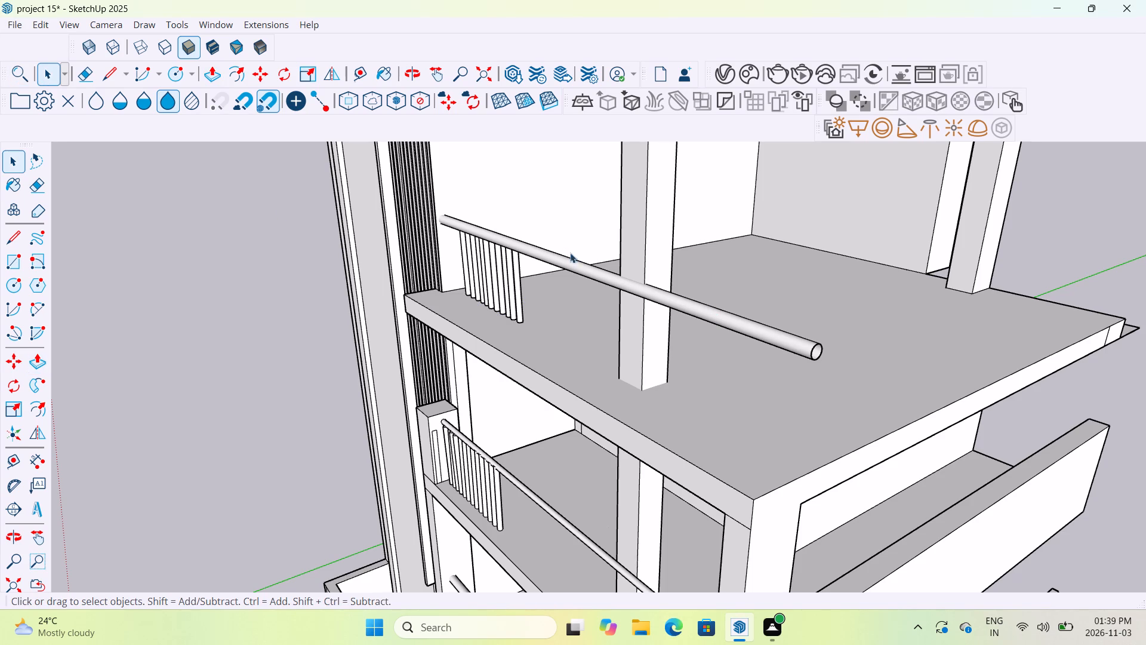
left_click(568, 257)
key("Delete")
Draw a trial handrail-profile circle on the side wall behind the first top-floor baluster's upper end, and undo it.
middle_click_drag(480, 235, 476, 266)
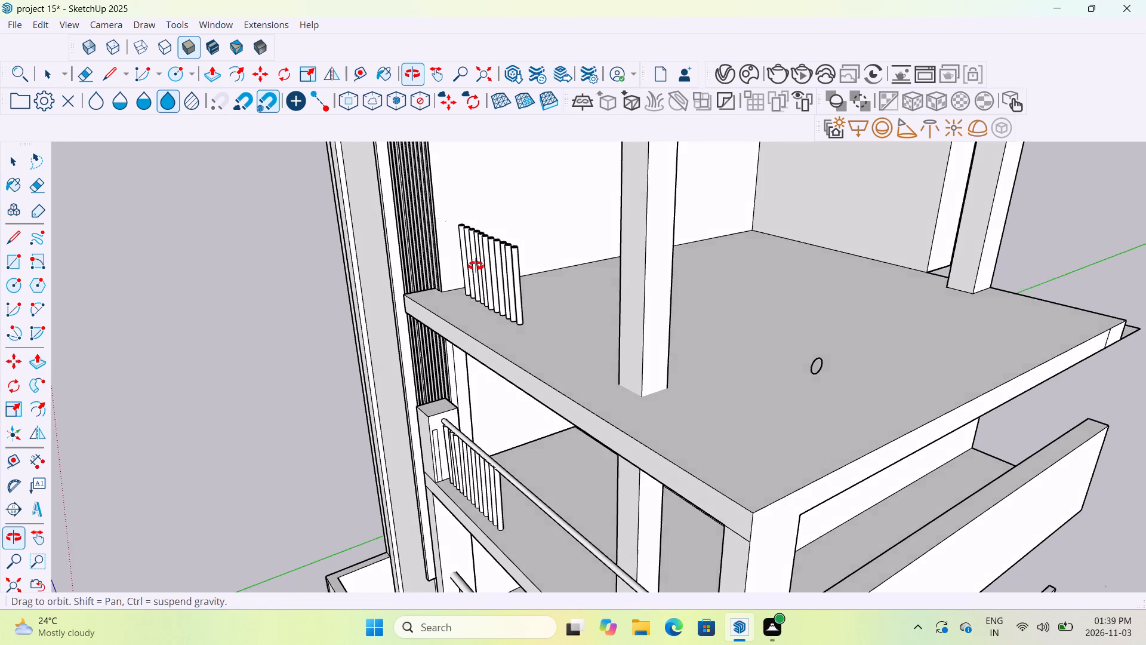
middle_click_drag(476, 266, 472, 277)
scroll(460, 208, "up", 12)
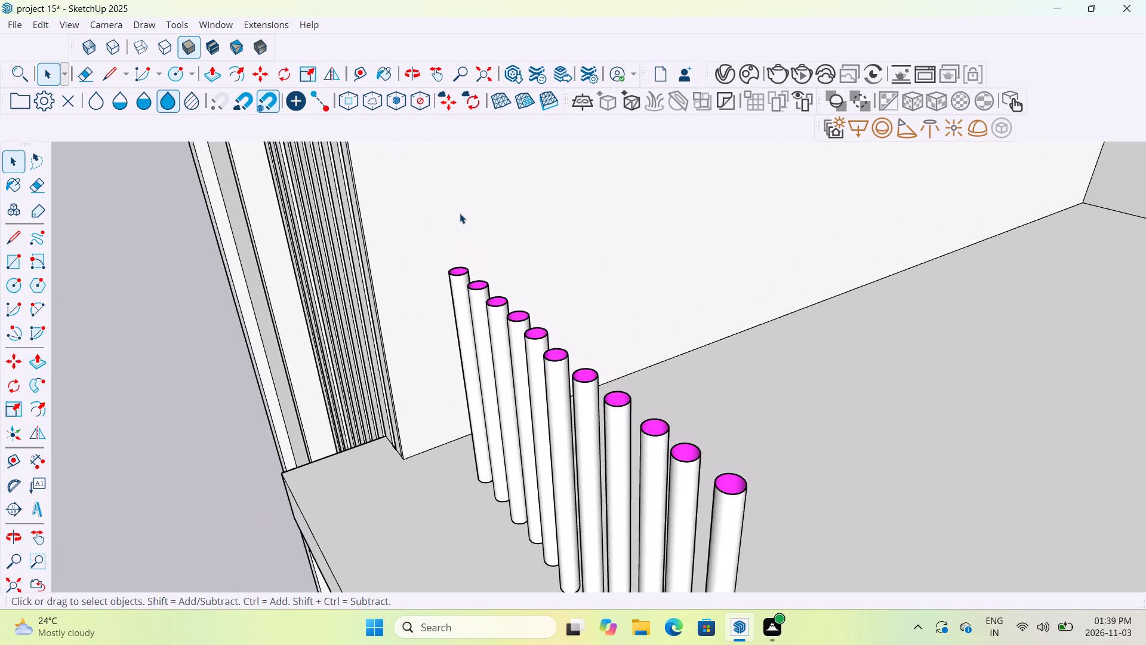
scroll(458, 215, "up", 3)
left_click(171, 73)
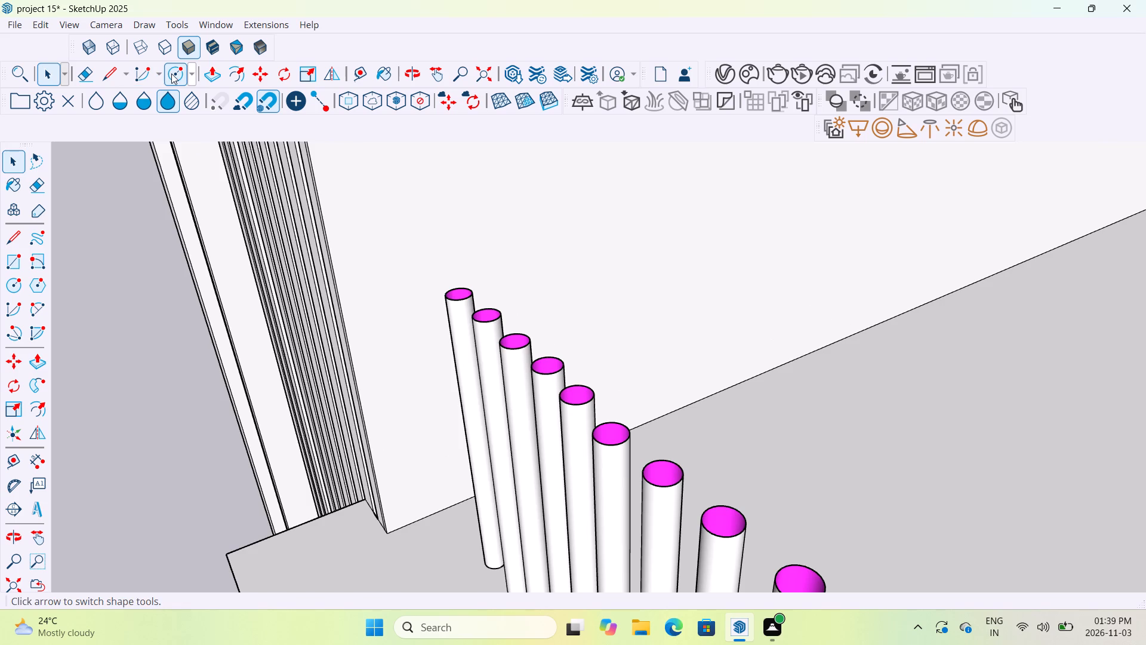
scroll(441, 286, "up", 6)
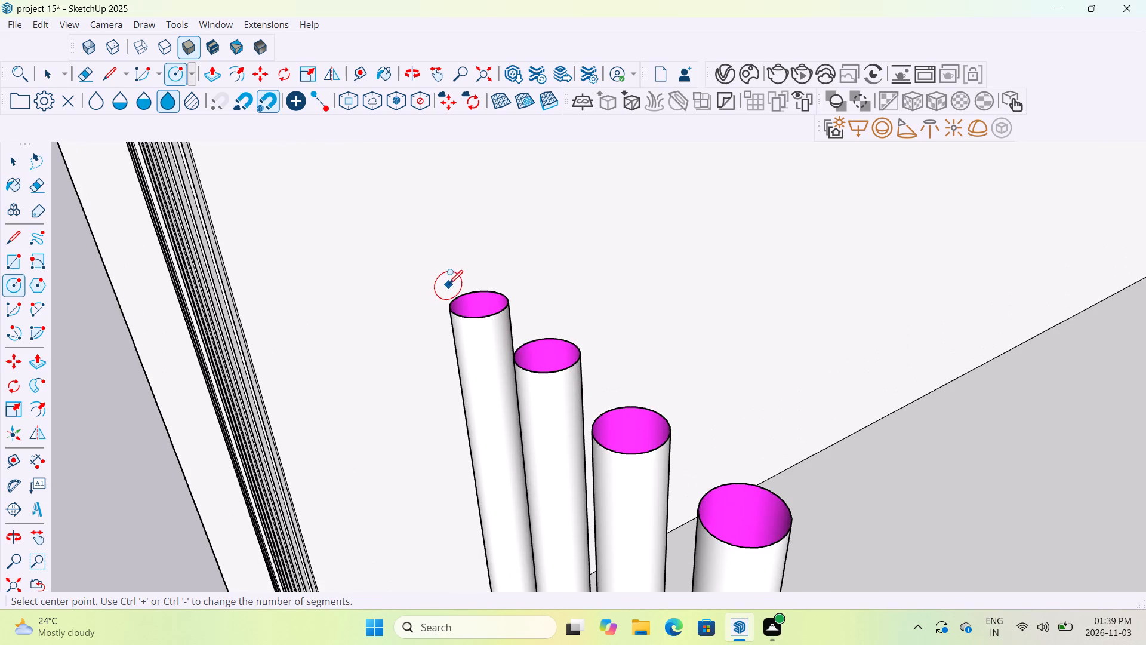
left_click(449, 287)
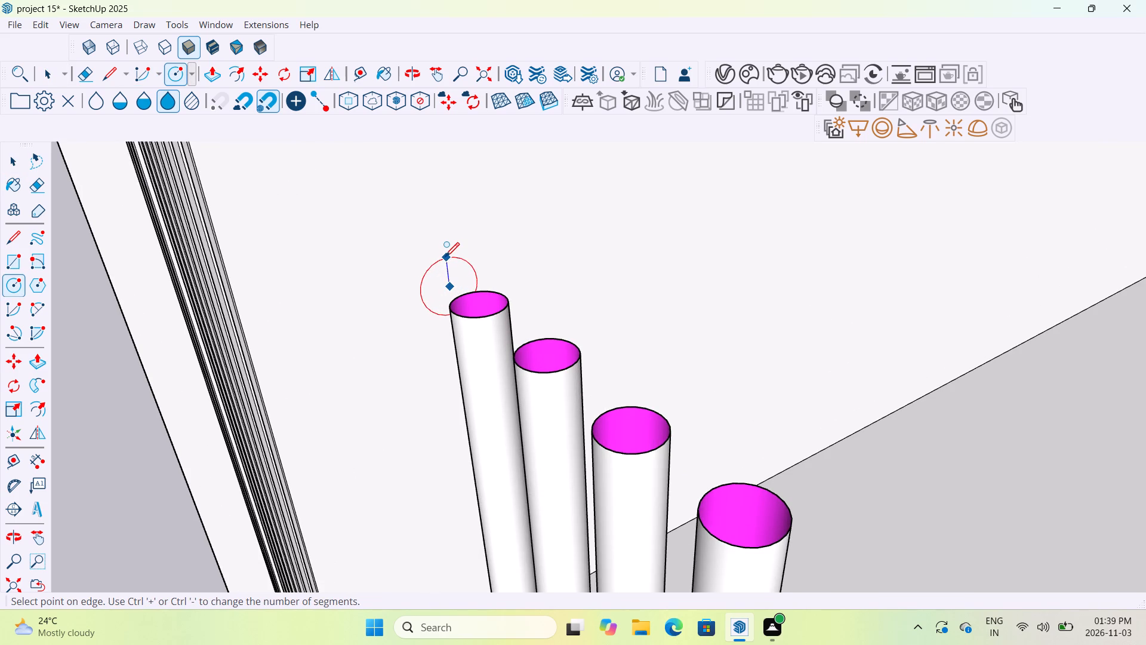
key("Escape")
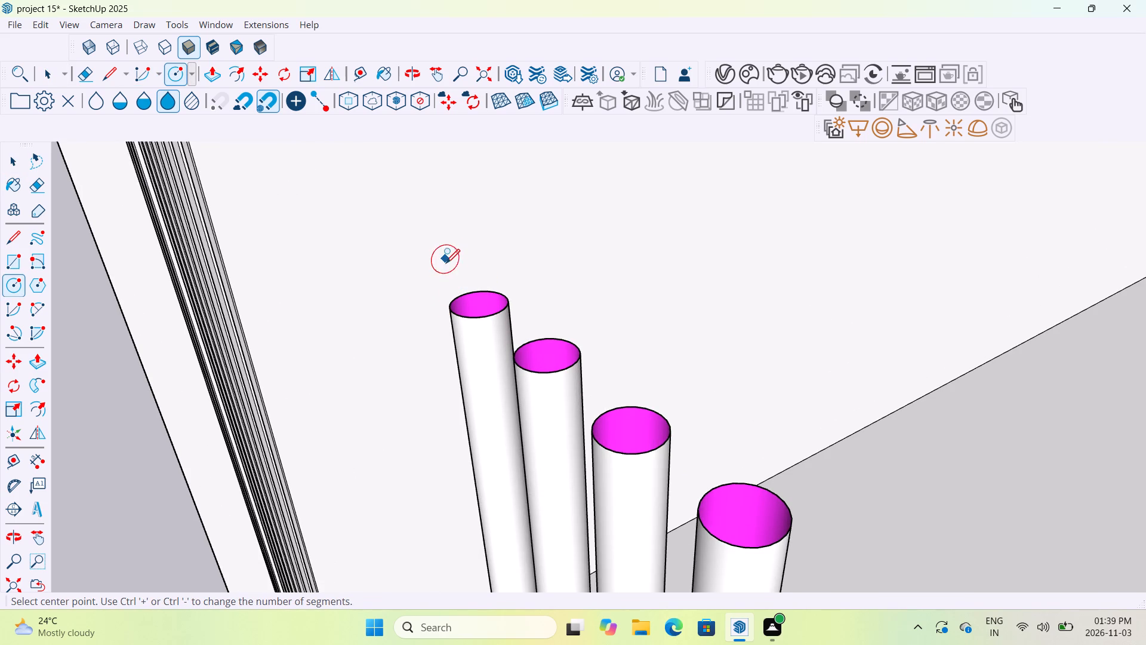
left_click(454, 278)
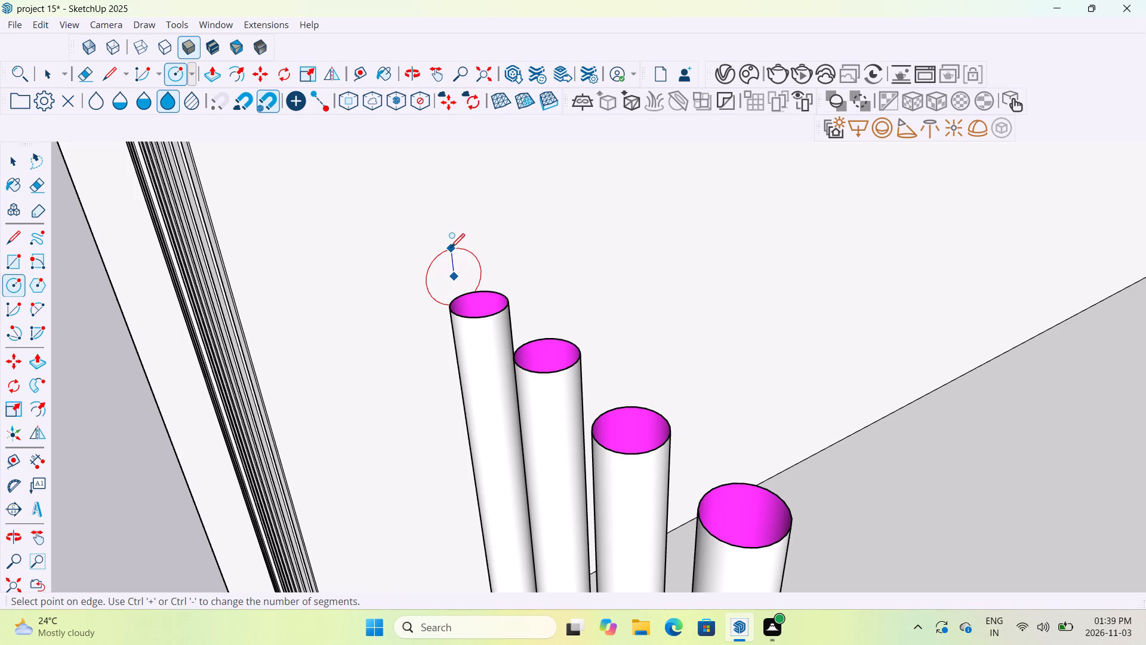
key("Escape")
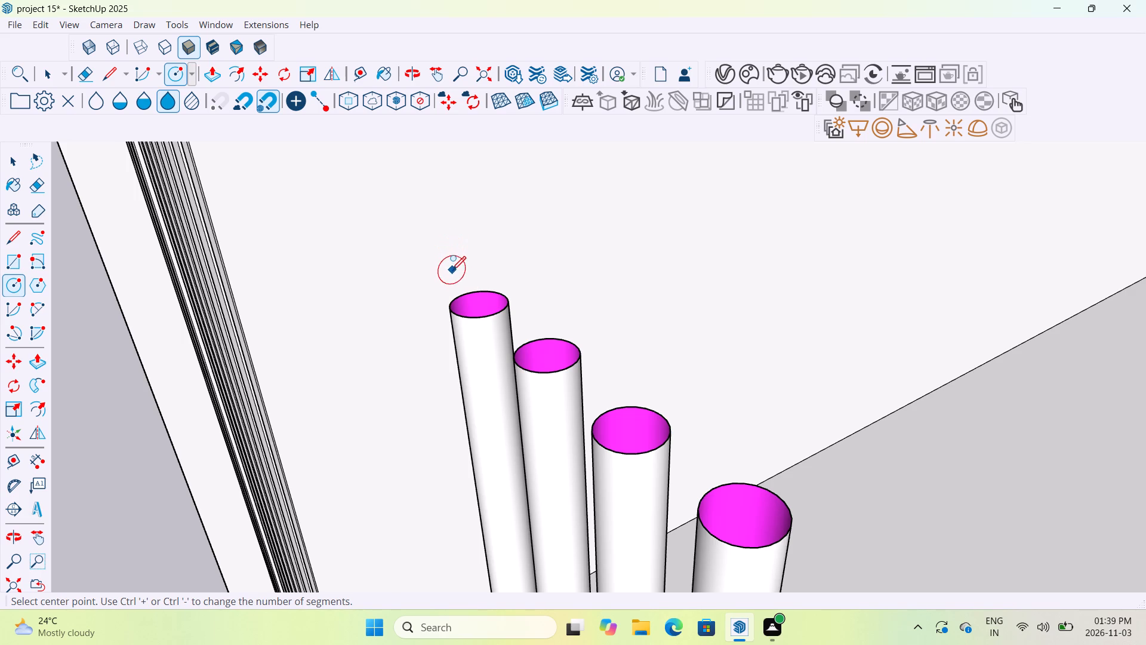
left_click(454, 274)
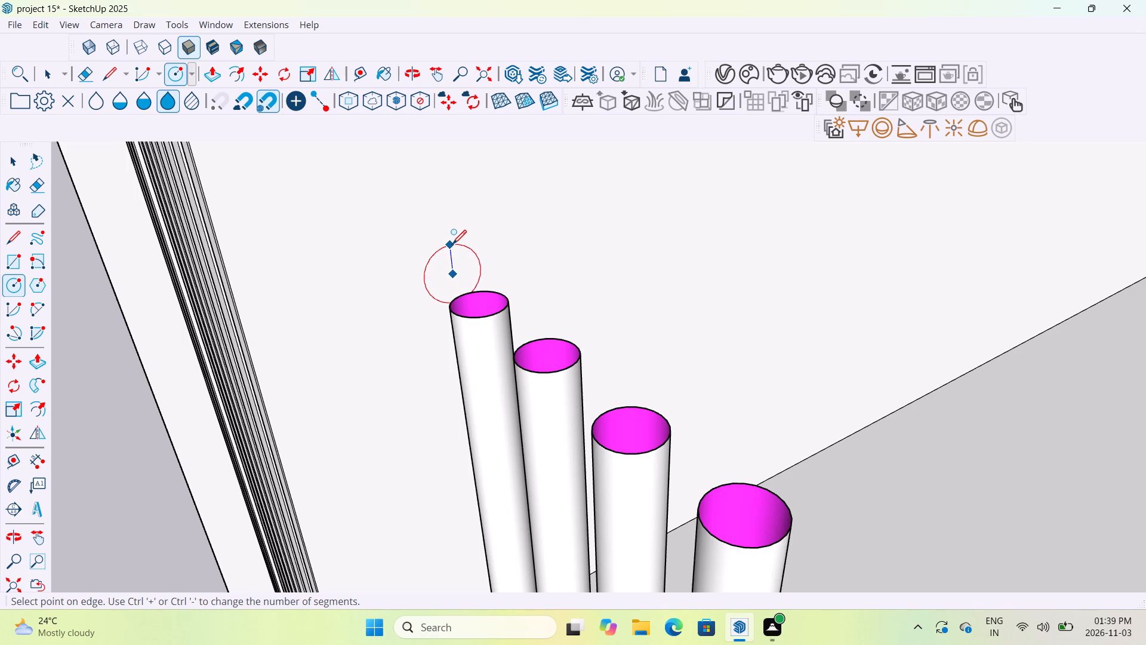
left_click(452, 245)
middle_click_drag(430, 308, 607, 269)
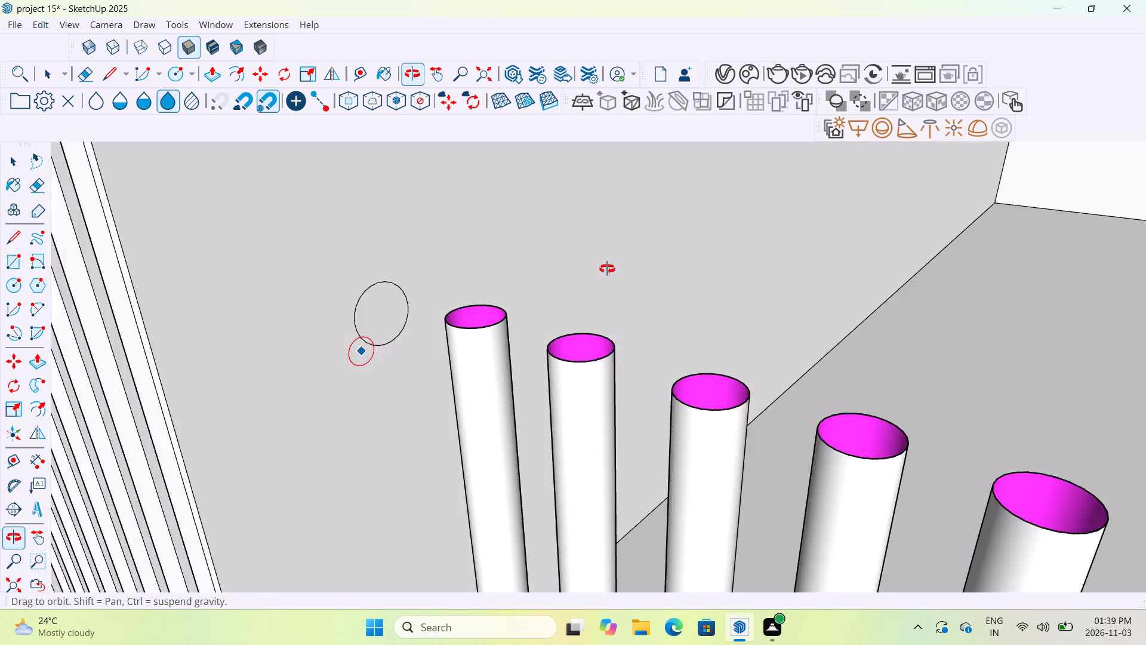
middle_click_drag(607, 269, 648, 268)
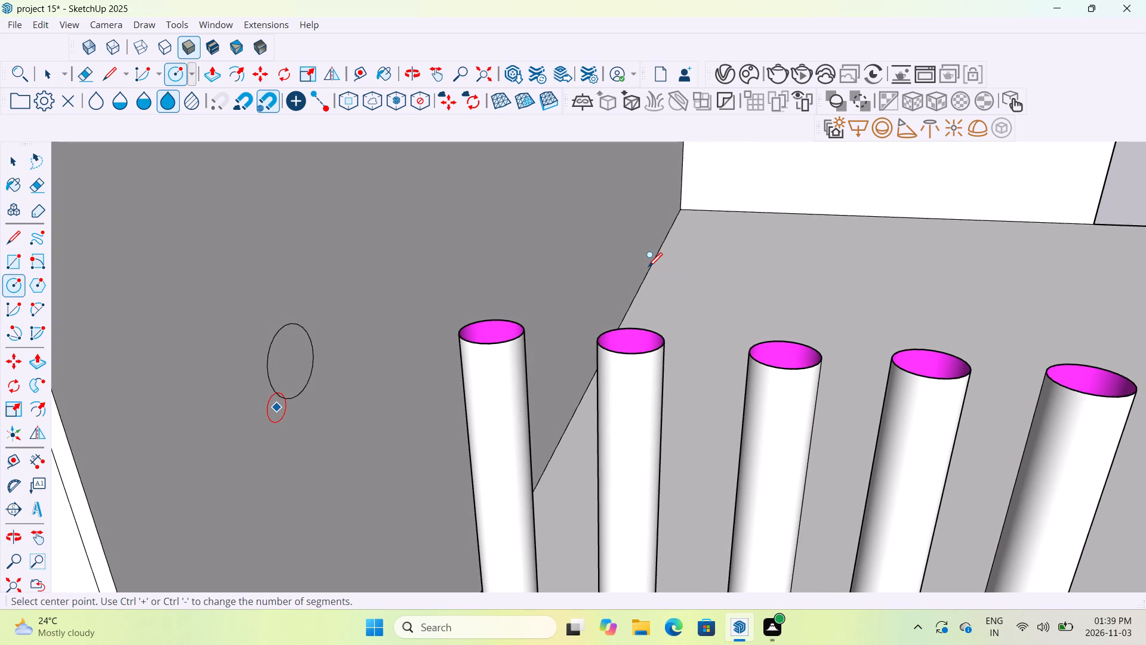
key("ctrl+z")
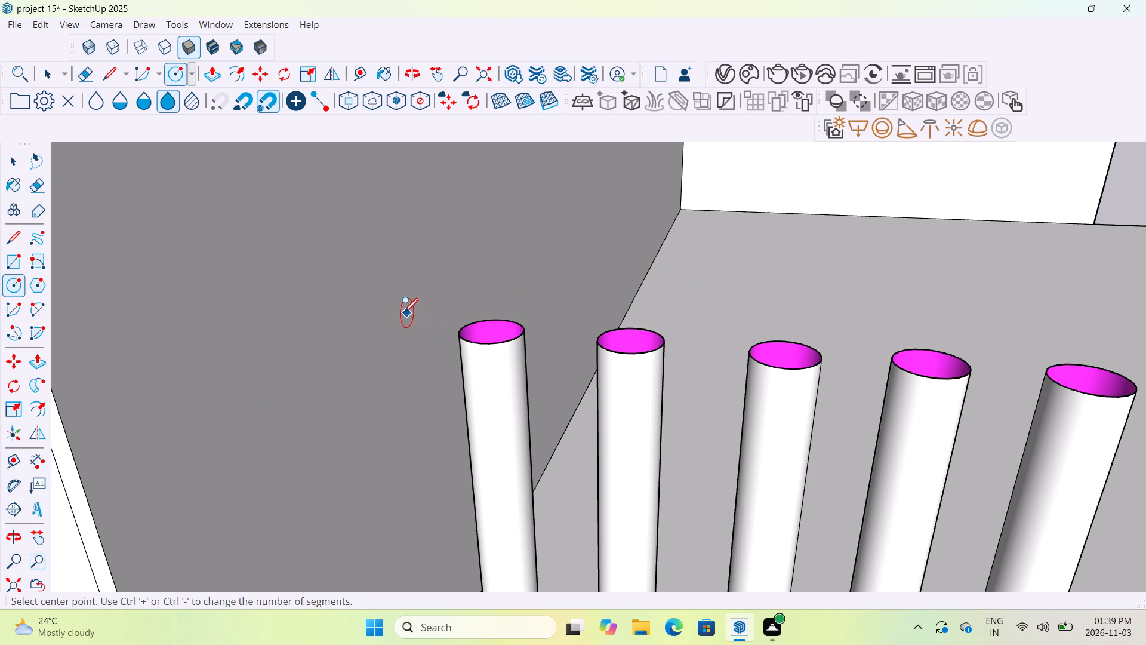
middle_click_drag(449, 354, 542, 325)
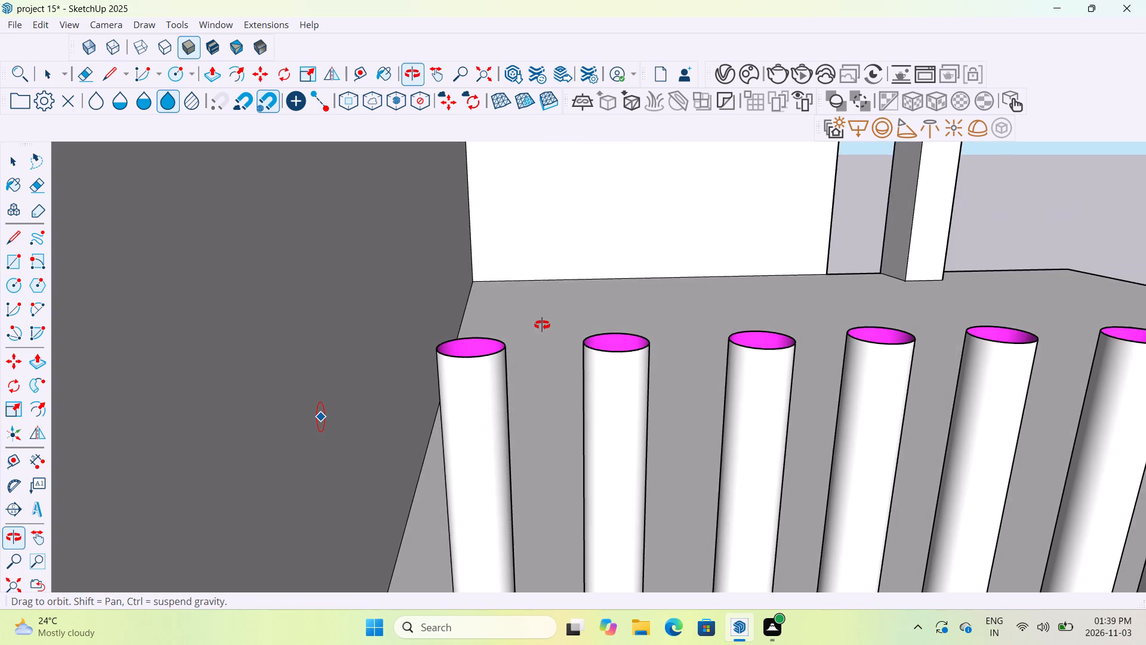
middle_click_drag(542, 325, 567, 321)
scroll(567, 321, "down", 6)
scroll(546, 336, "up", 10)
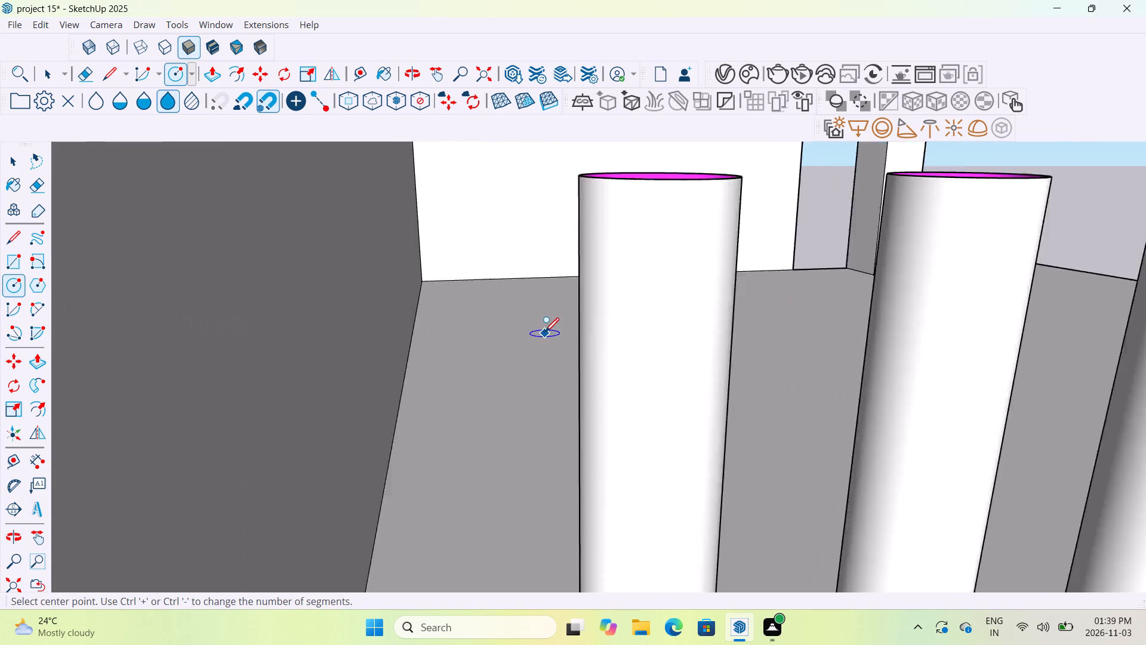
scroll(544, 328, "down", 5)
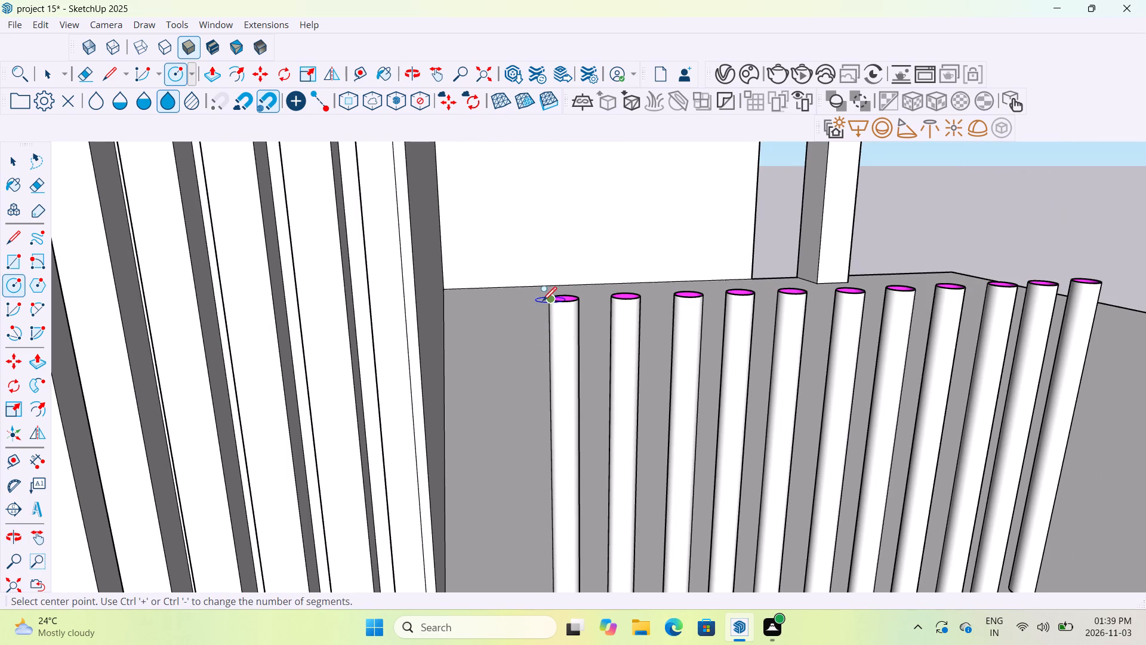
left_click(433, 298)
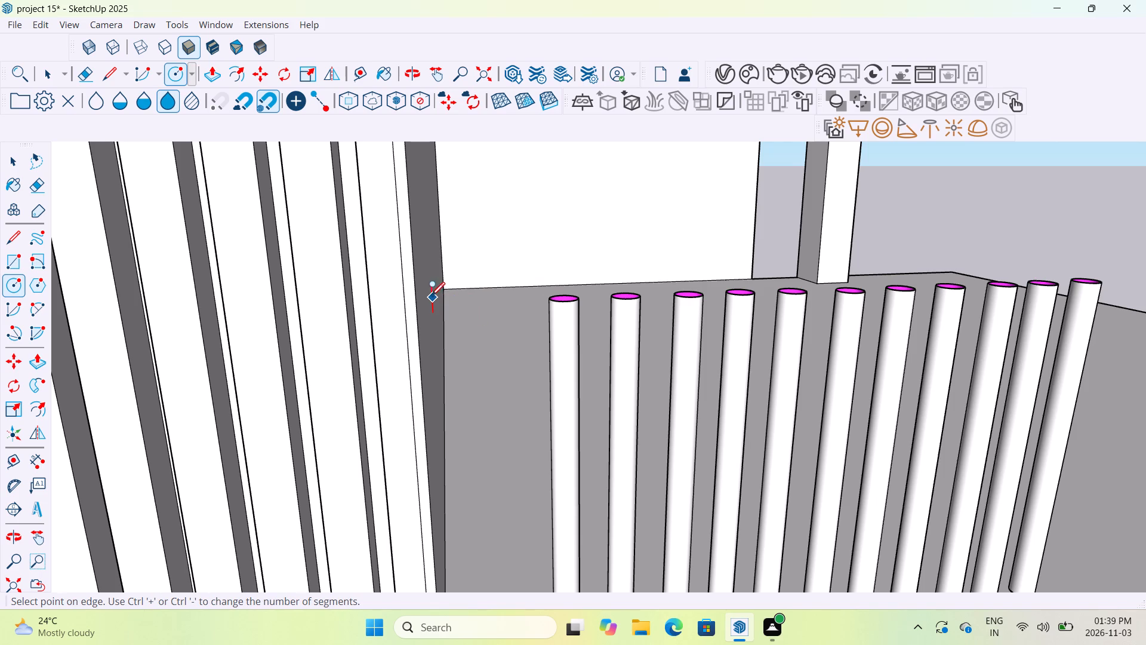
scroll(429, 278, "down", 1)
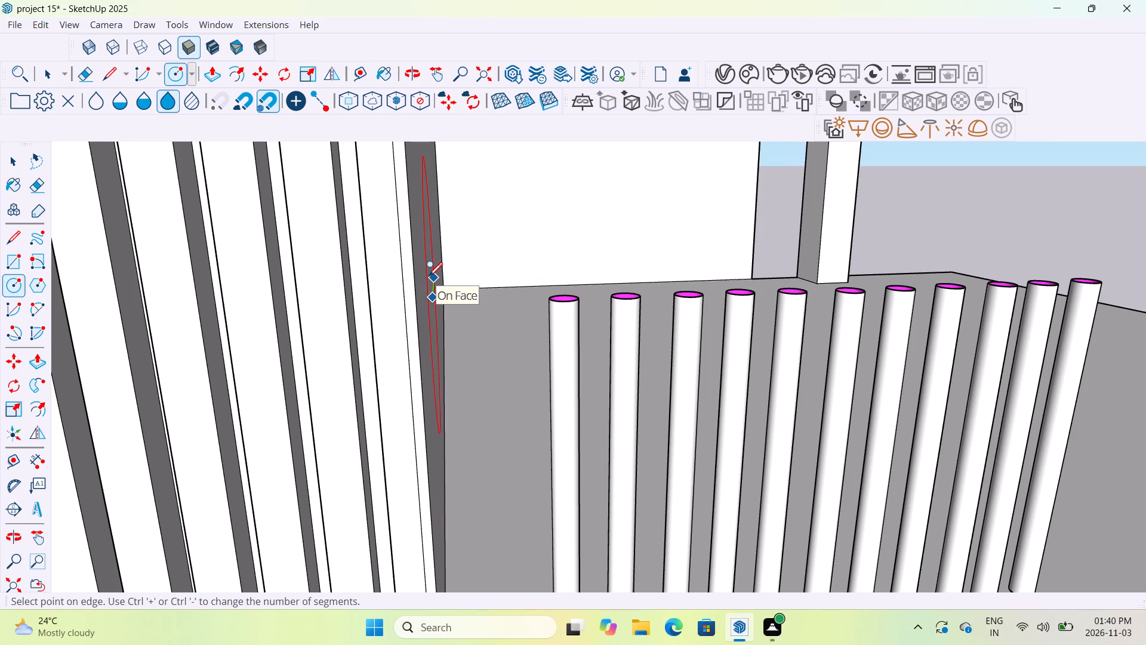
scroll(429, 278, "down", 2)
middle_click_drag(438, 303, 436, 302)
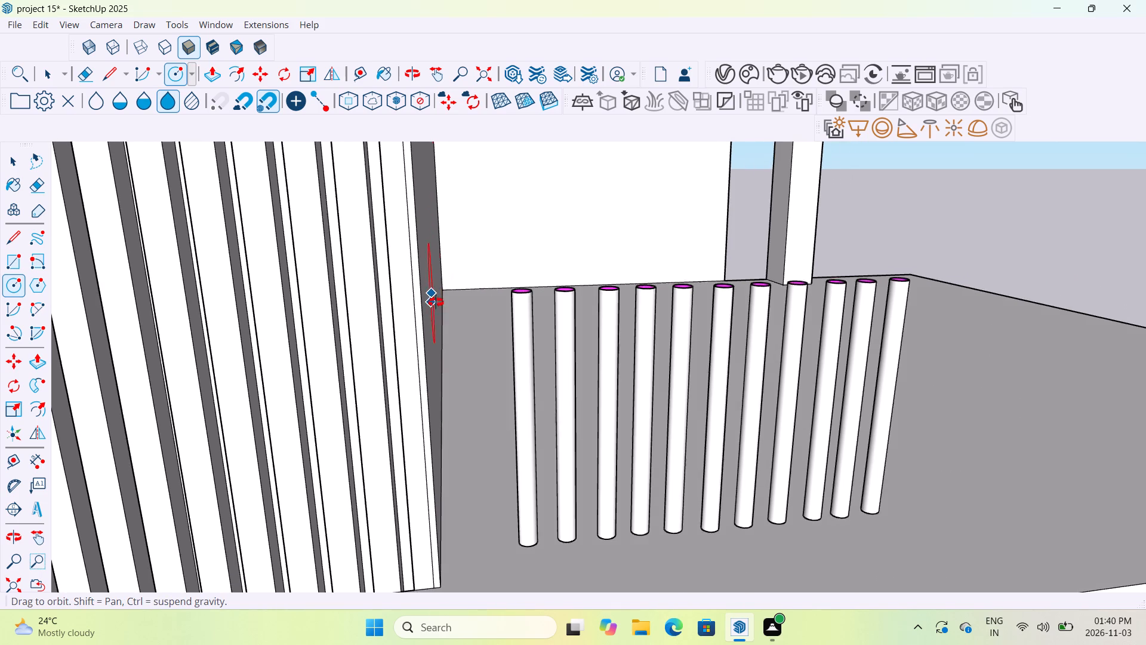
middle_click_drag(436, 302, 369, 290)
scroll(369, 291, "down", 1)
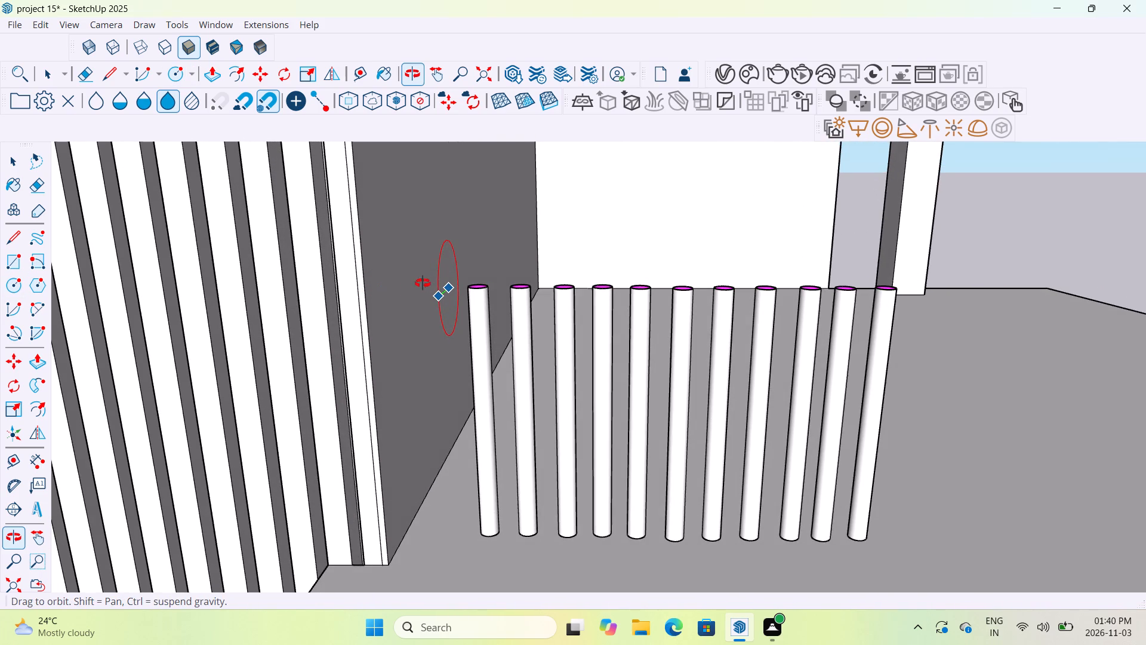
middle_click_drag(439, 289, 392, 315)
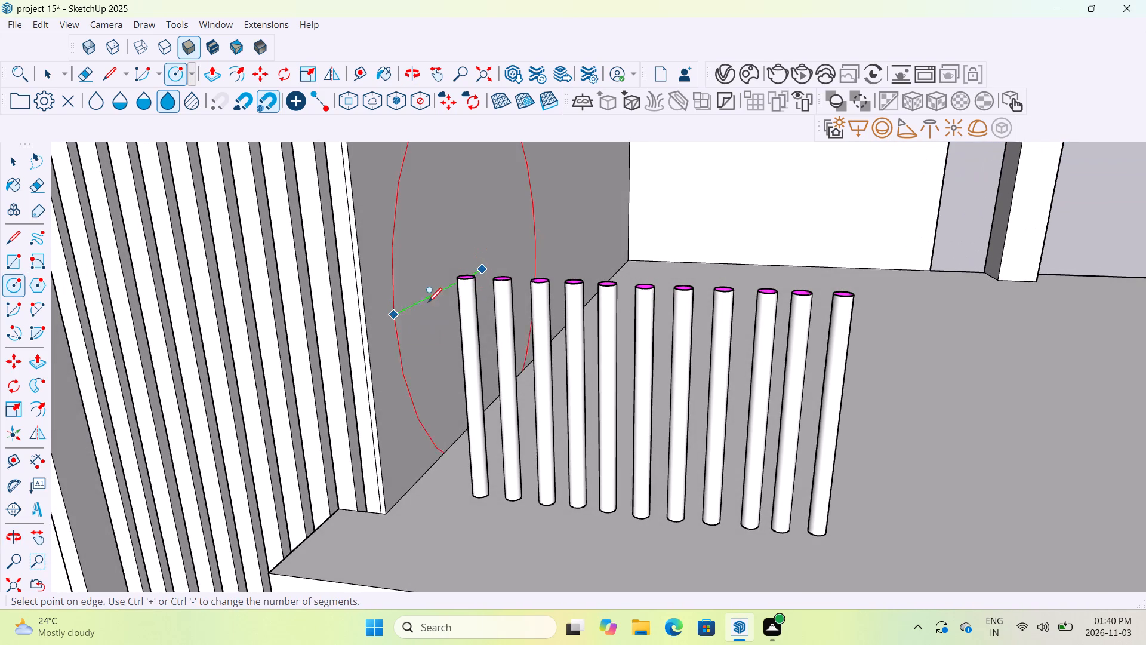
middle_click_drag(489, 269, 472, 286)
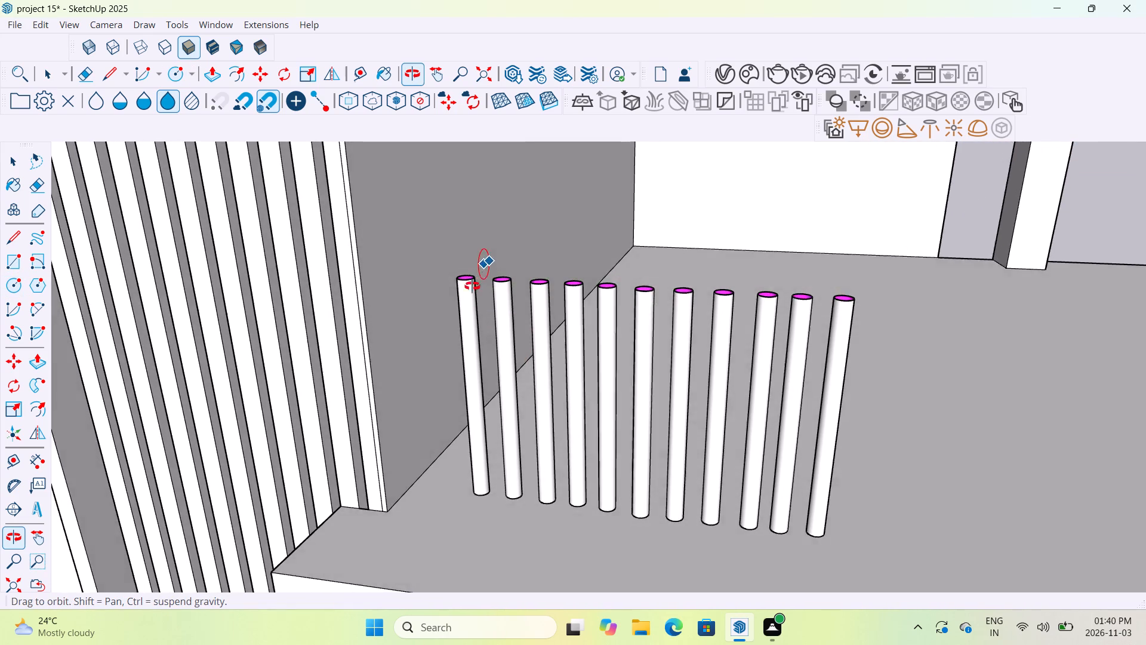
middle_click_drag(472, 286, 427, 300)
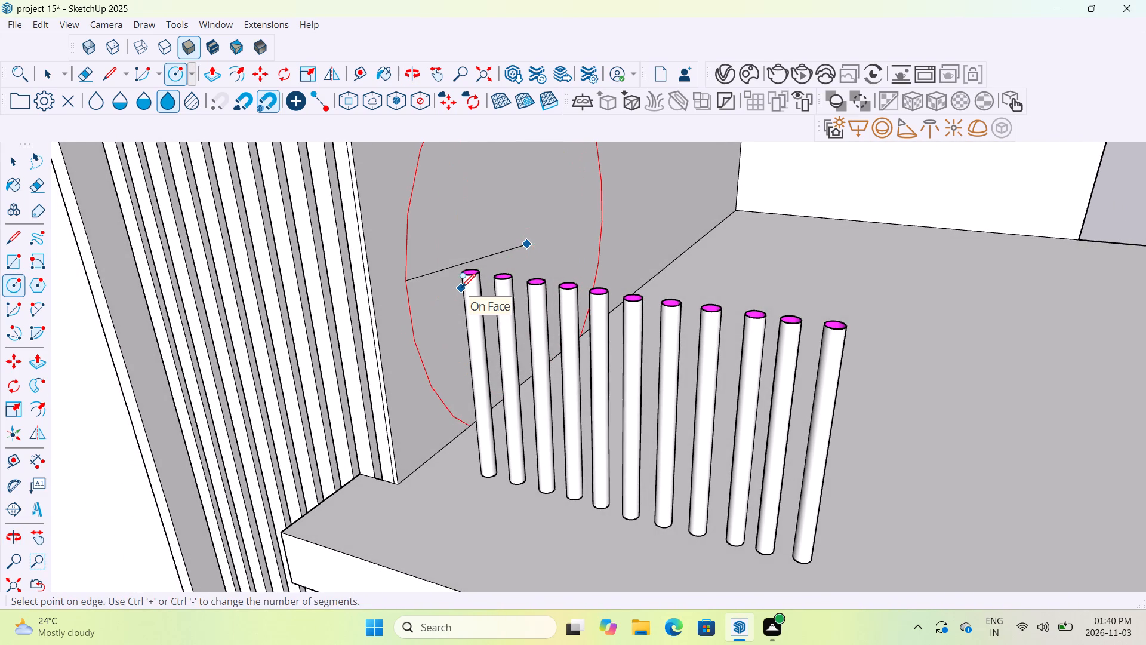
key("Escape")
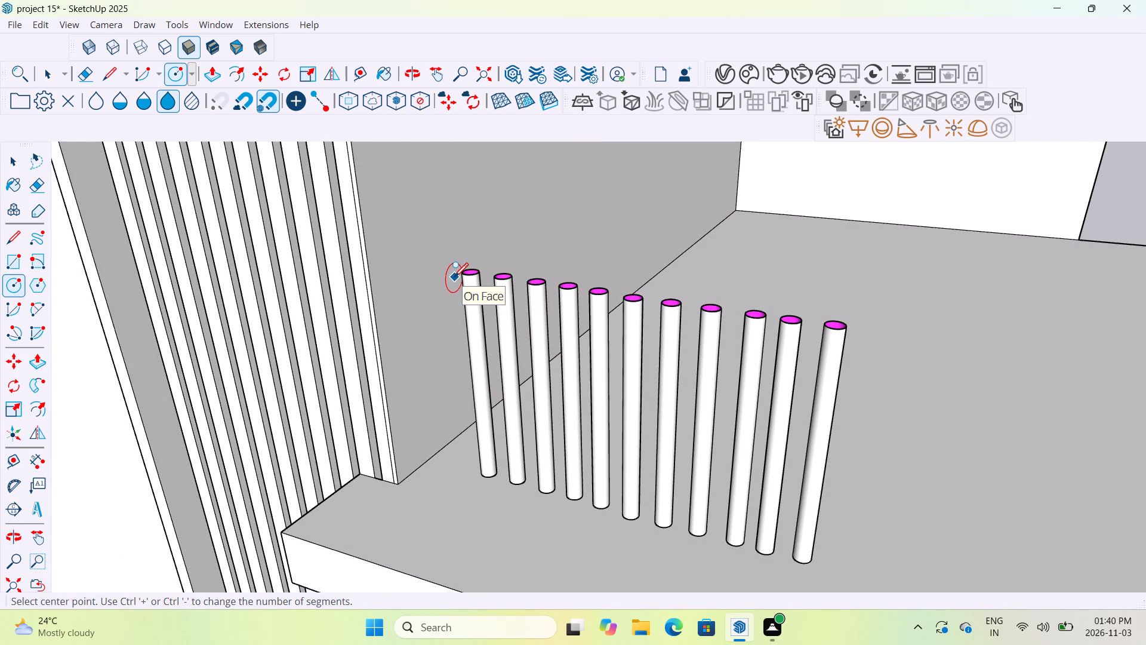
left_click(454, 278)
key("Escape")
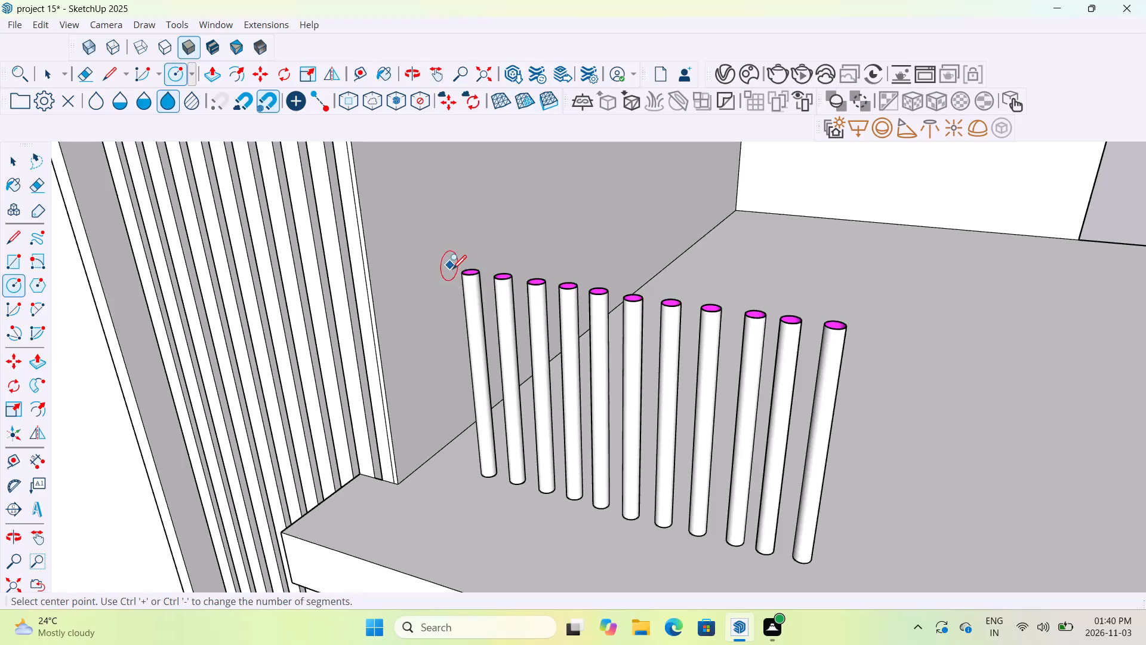
Draw a small handrail-profile circle on the side wall, just above the top of the first baluster.
left_click(454, 260)
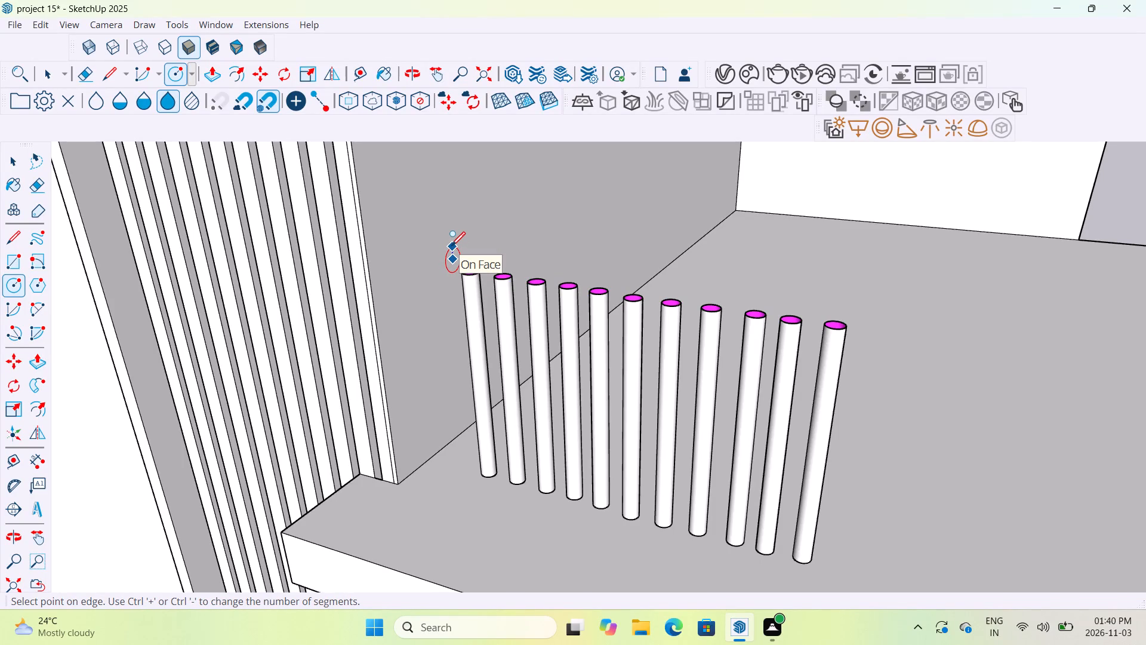
left_click(451, 247)
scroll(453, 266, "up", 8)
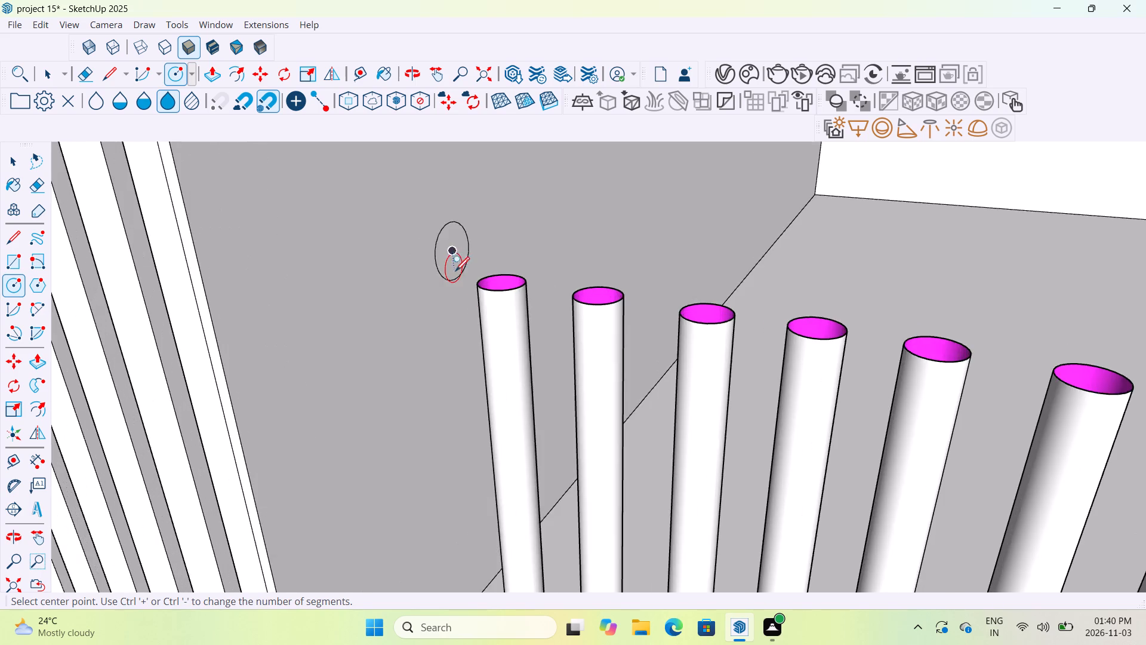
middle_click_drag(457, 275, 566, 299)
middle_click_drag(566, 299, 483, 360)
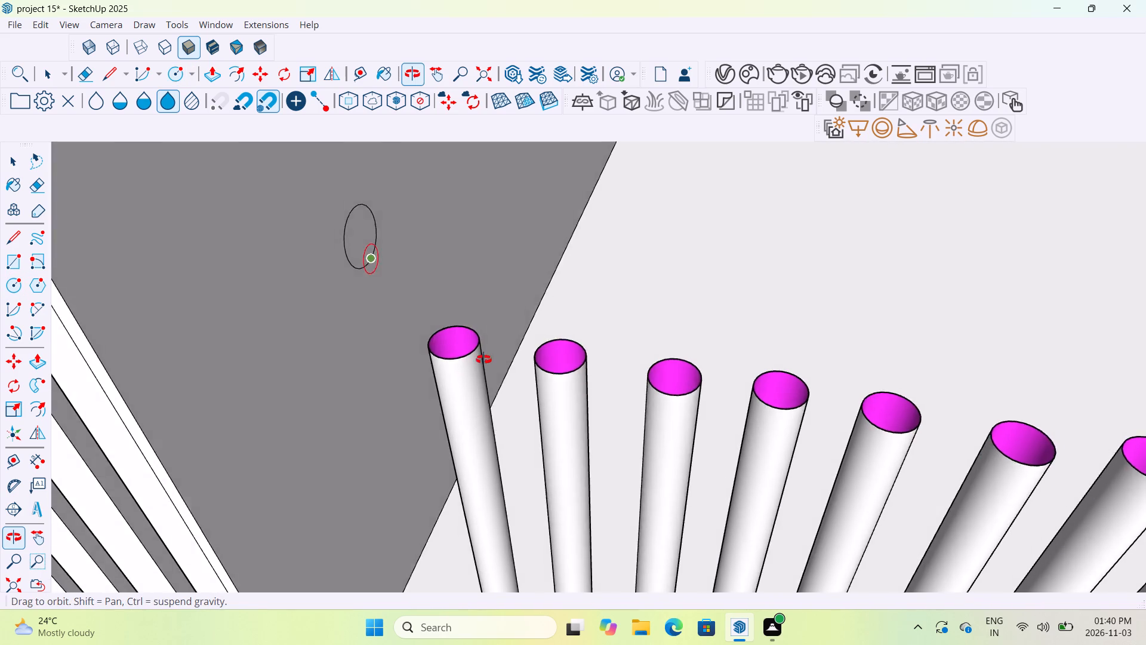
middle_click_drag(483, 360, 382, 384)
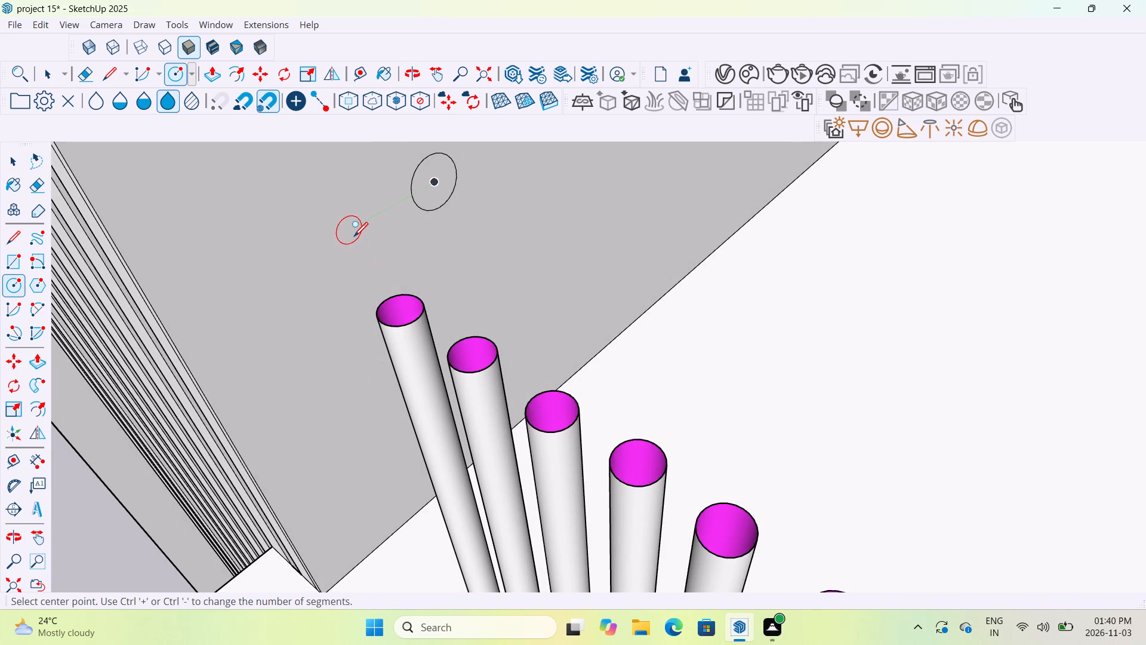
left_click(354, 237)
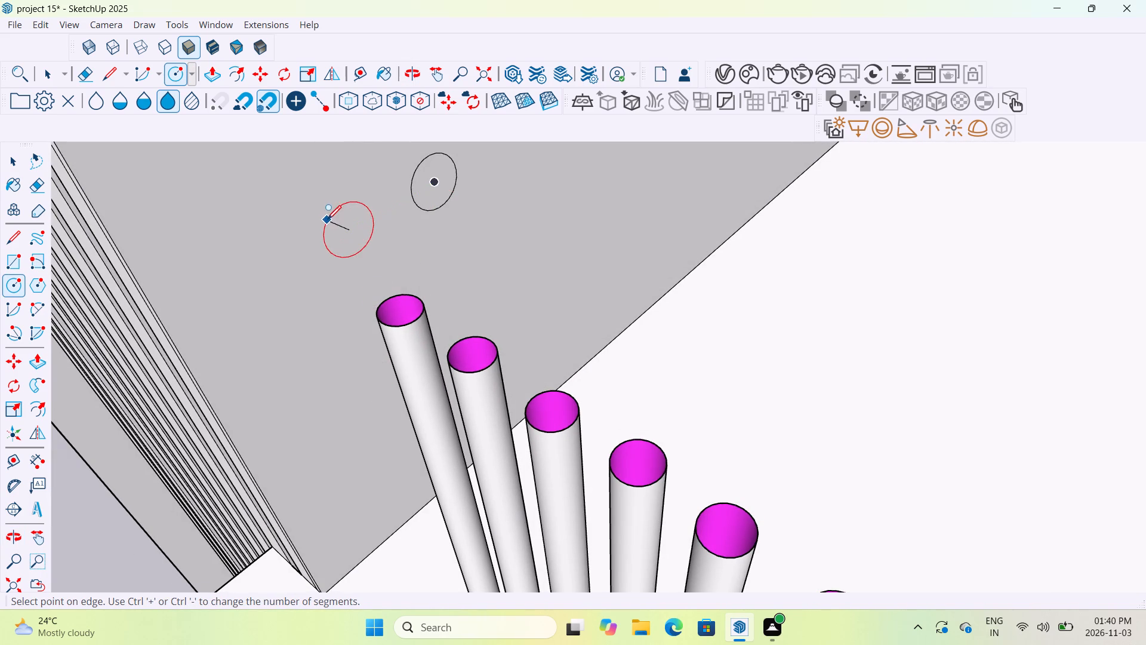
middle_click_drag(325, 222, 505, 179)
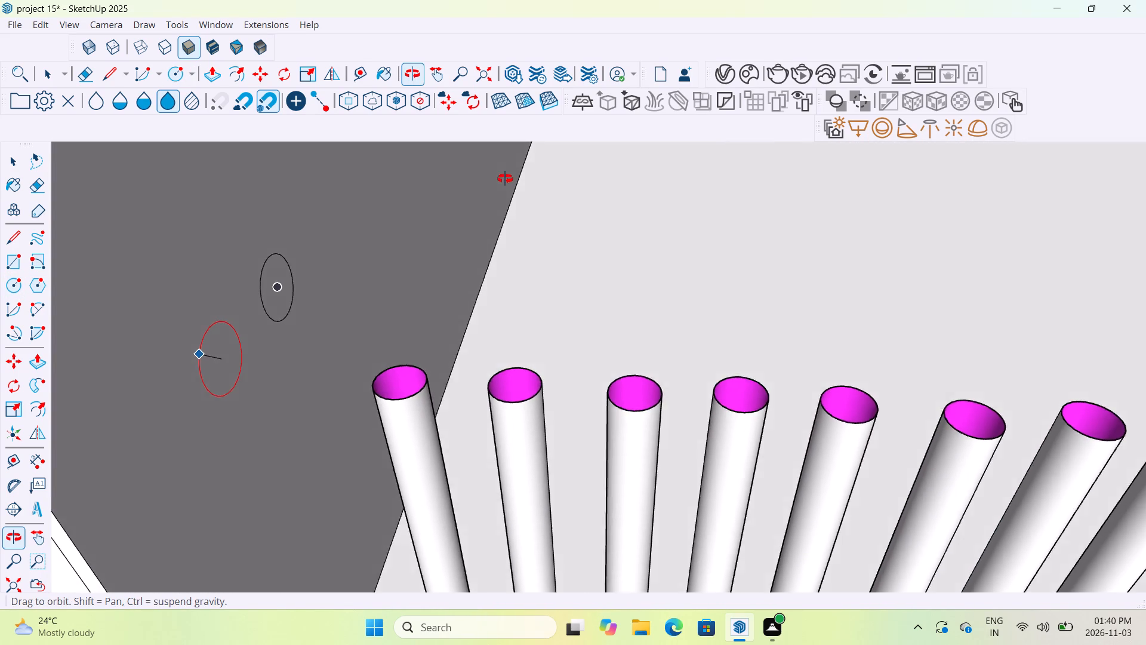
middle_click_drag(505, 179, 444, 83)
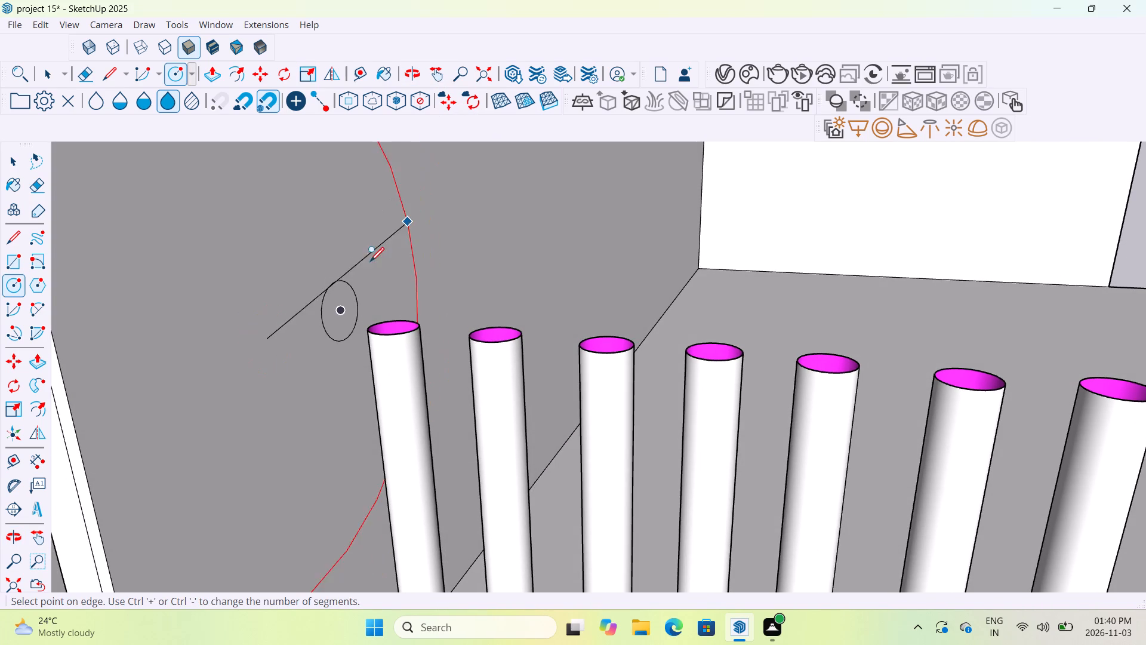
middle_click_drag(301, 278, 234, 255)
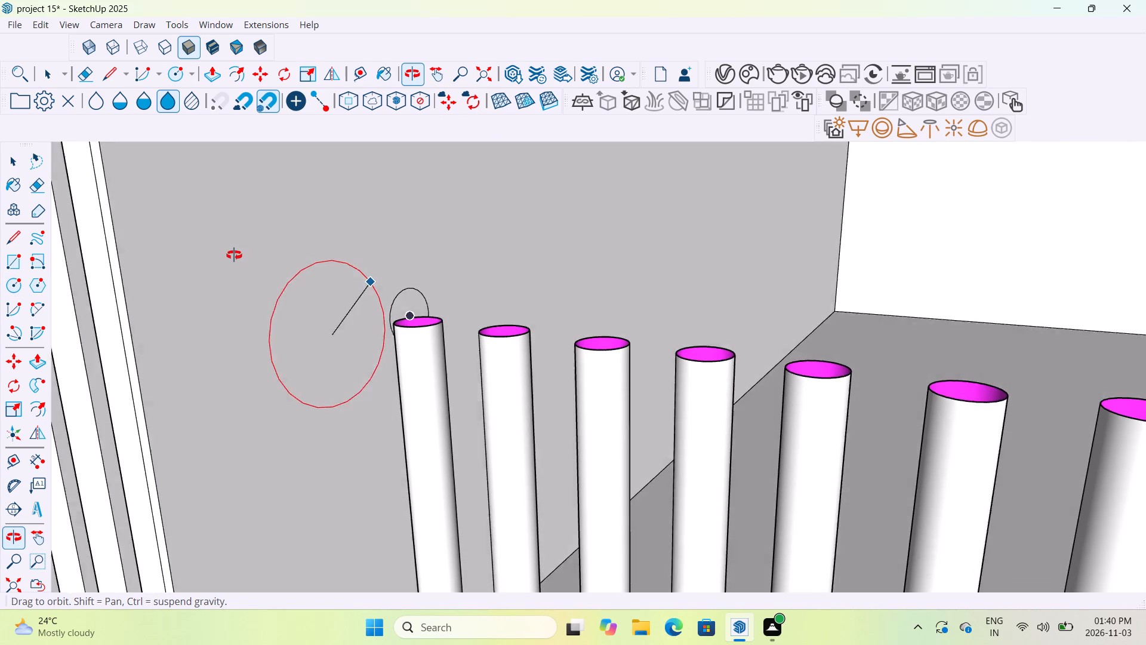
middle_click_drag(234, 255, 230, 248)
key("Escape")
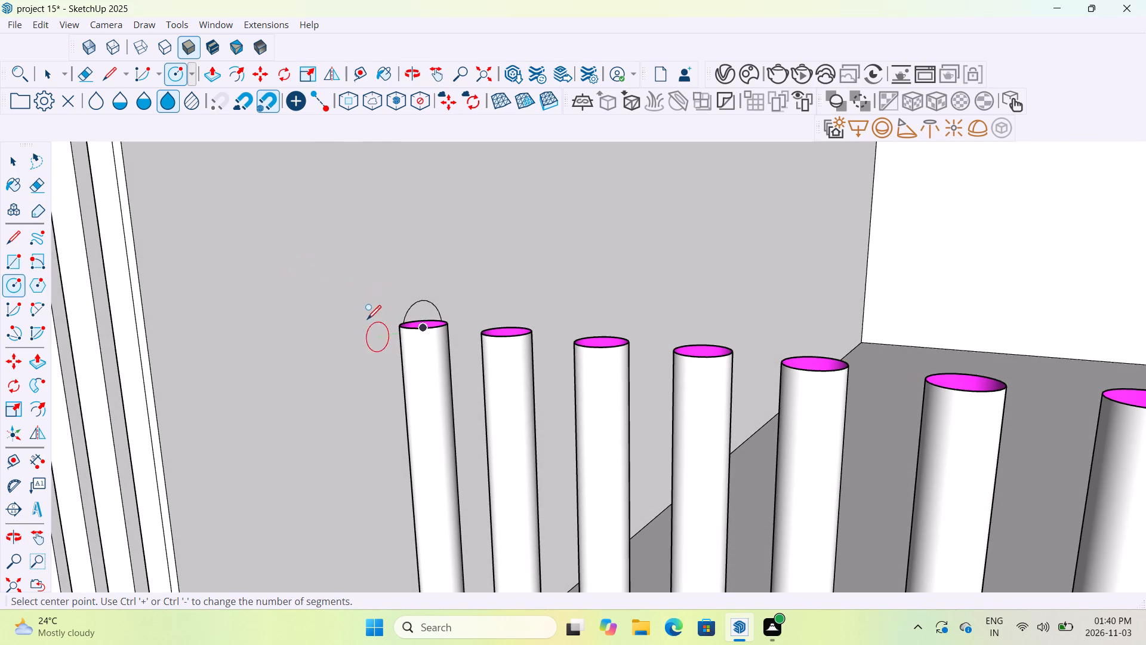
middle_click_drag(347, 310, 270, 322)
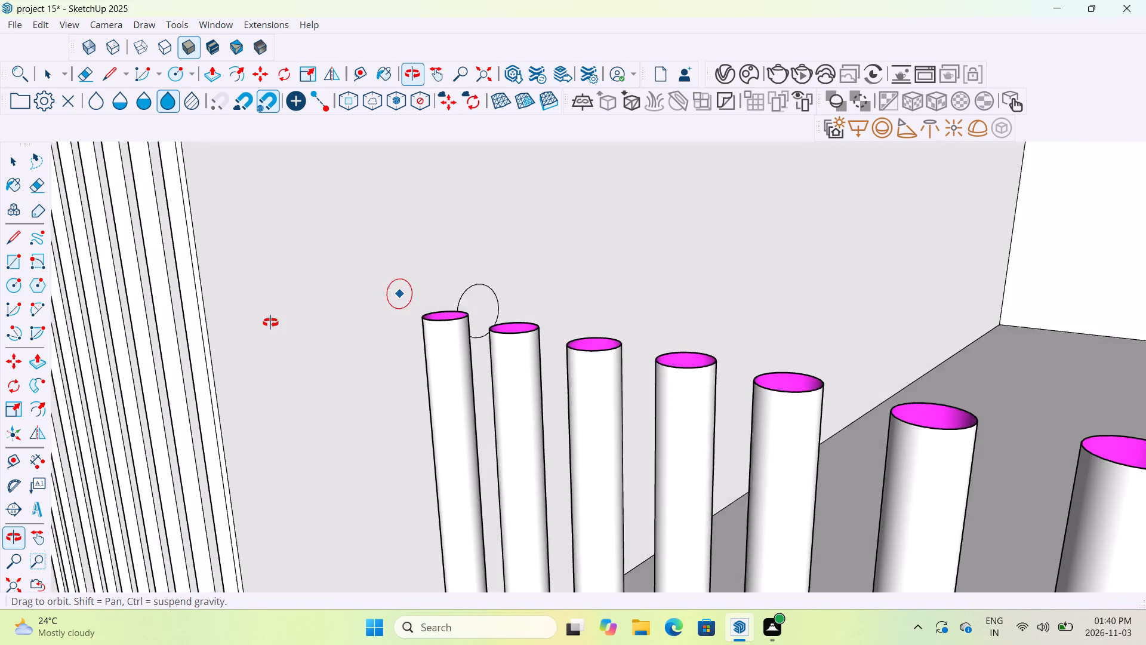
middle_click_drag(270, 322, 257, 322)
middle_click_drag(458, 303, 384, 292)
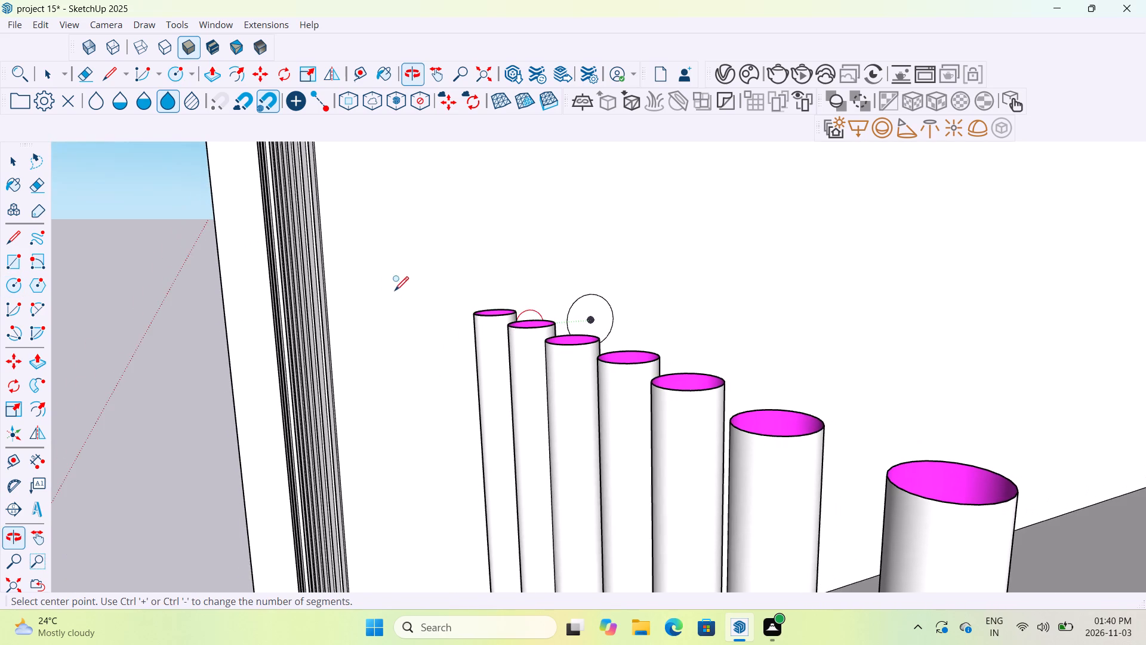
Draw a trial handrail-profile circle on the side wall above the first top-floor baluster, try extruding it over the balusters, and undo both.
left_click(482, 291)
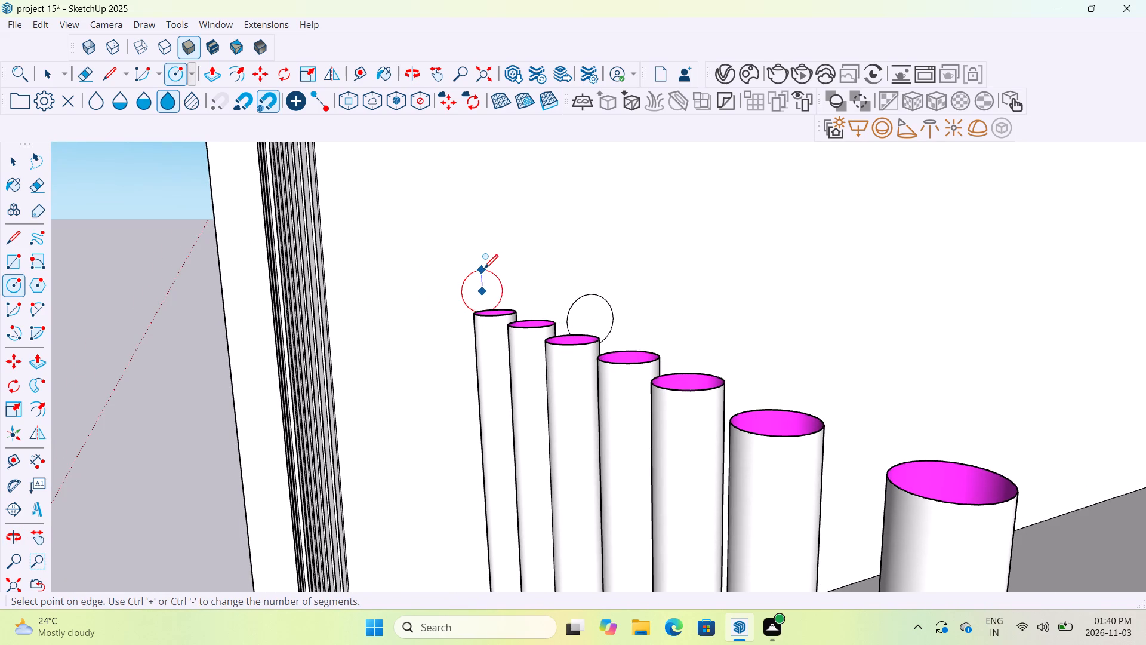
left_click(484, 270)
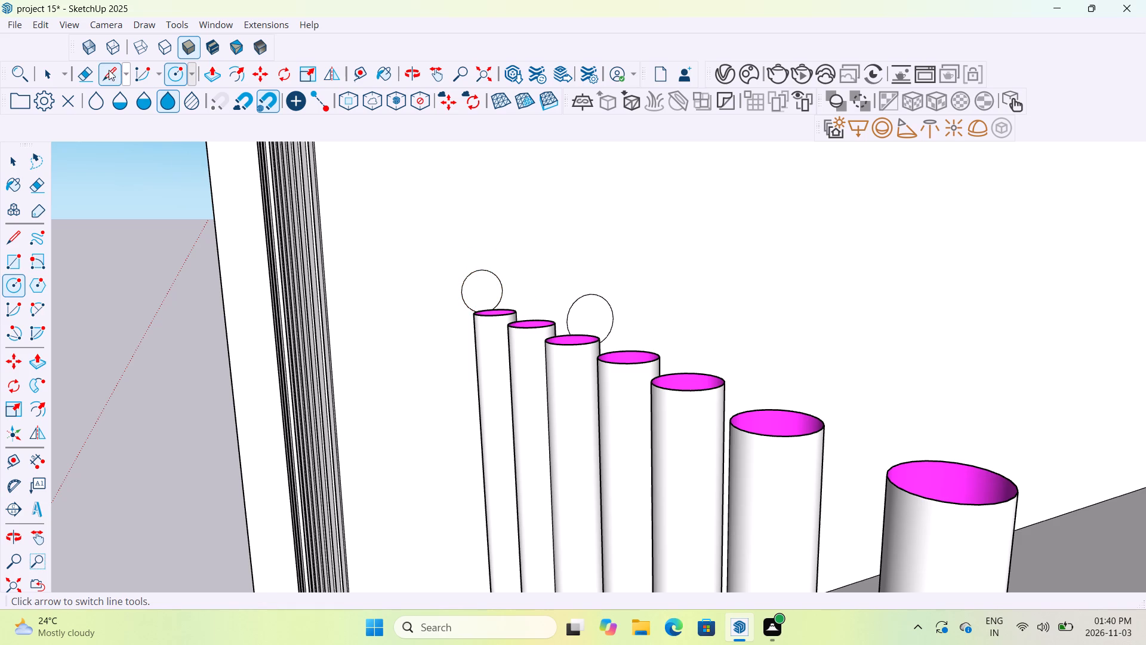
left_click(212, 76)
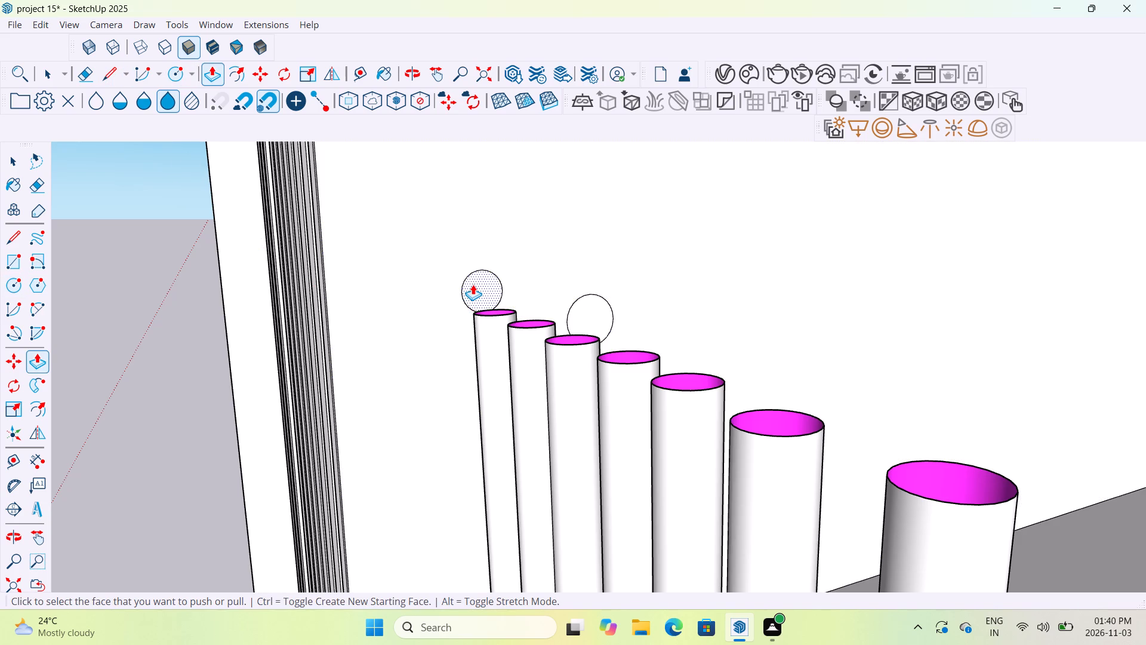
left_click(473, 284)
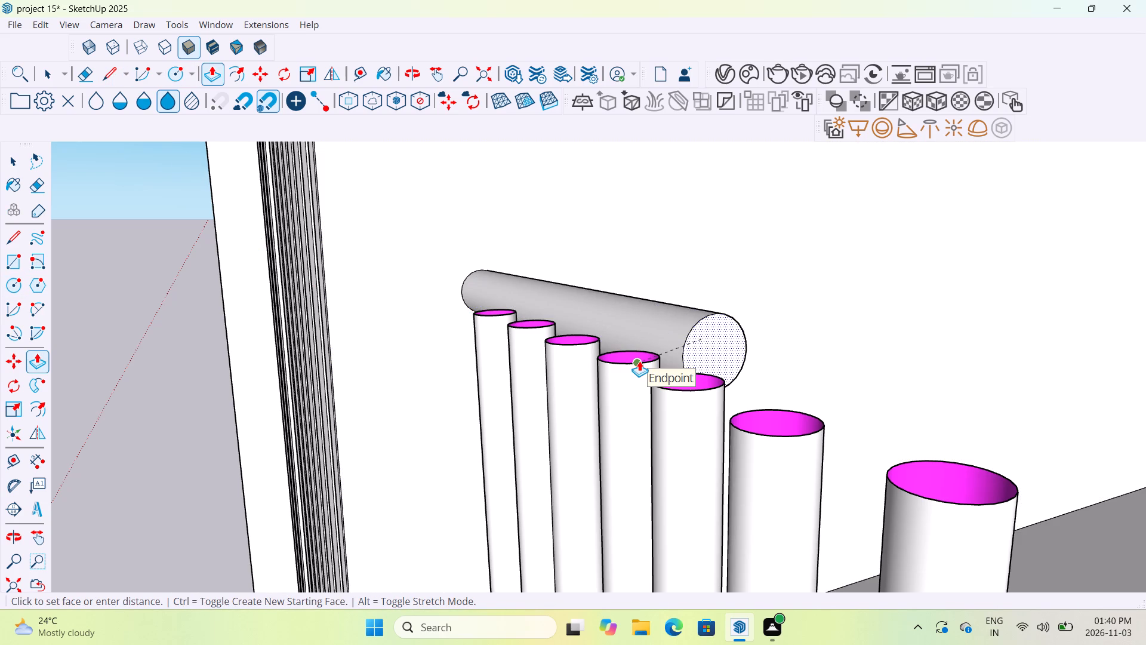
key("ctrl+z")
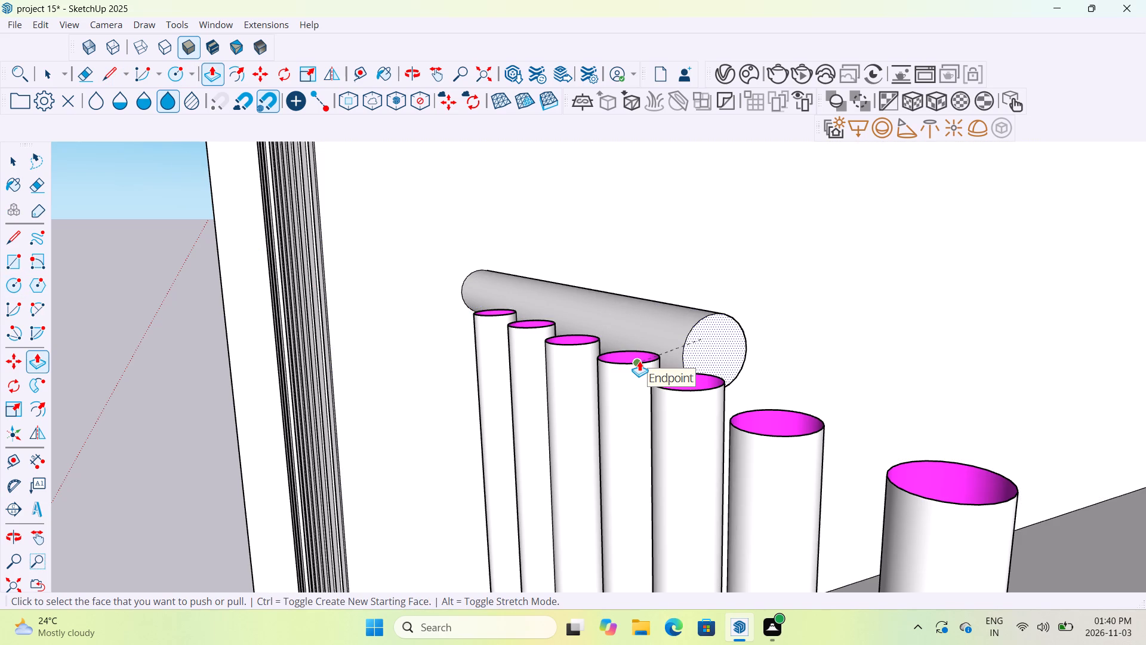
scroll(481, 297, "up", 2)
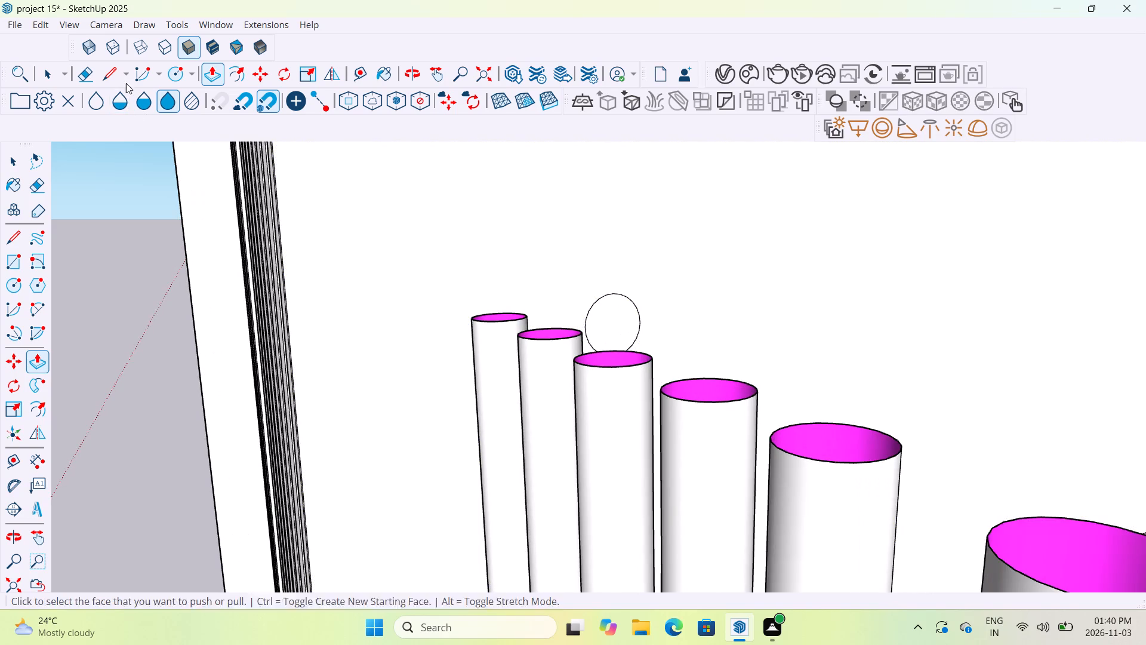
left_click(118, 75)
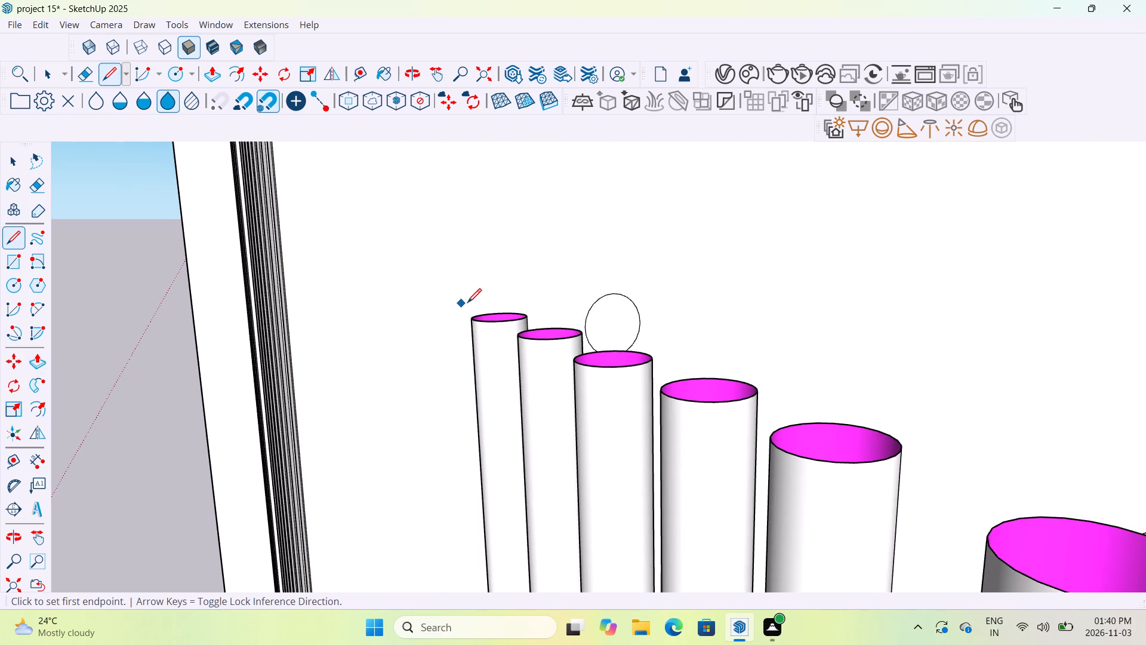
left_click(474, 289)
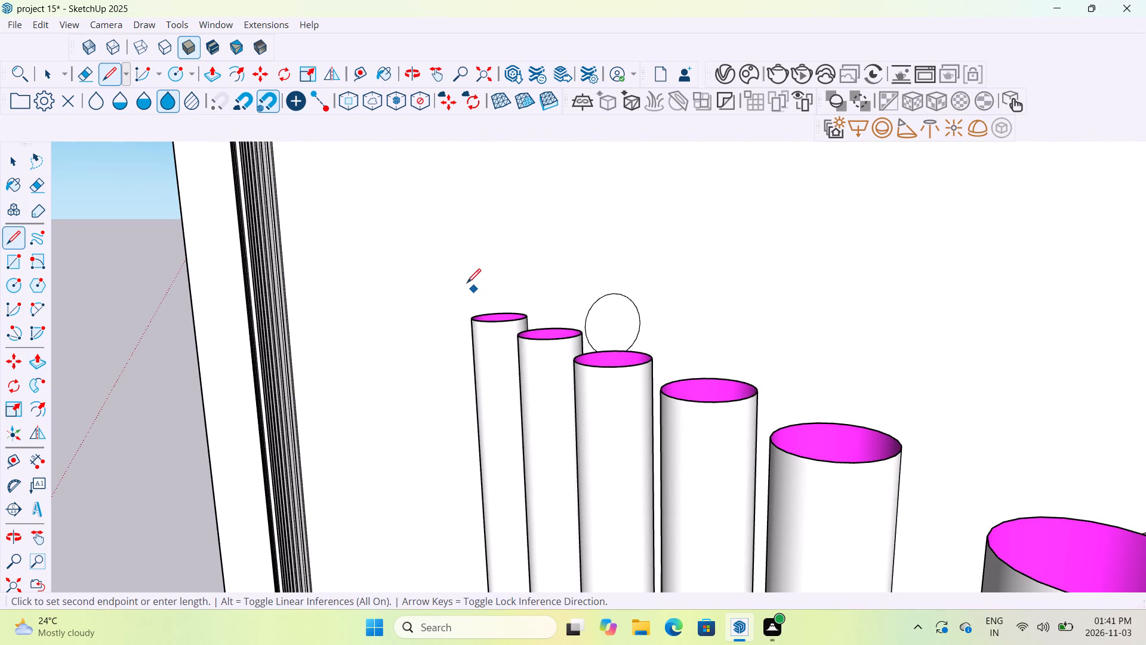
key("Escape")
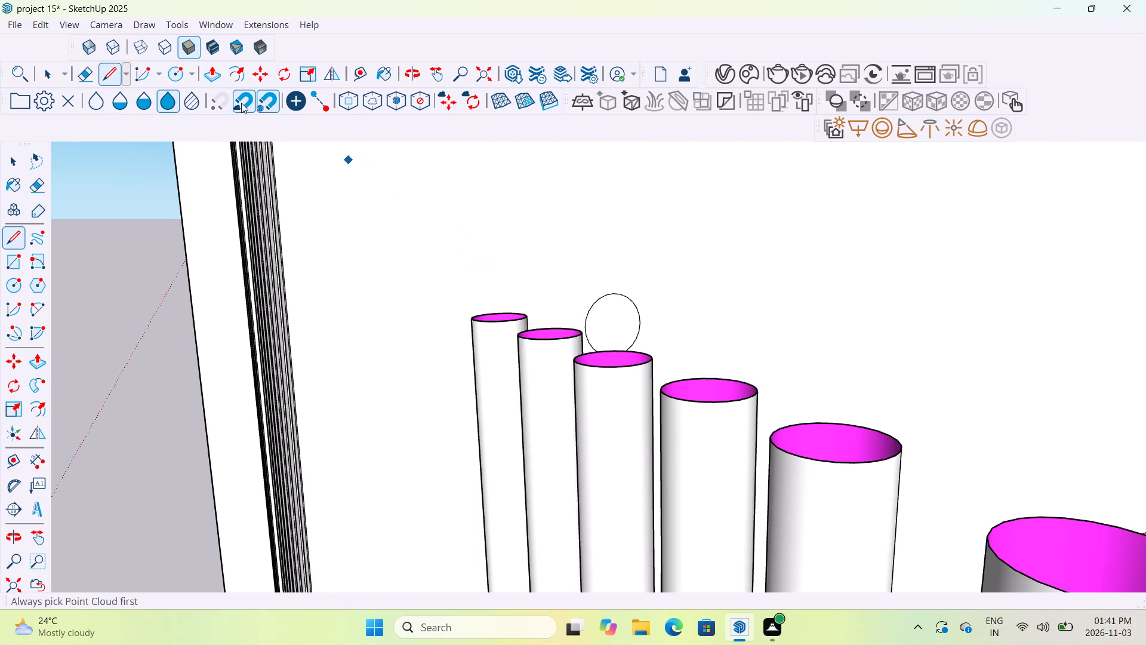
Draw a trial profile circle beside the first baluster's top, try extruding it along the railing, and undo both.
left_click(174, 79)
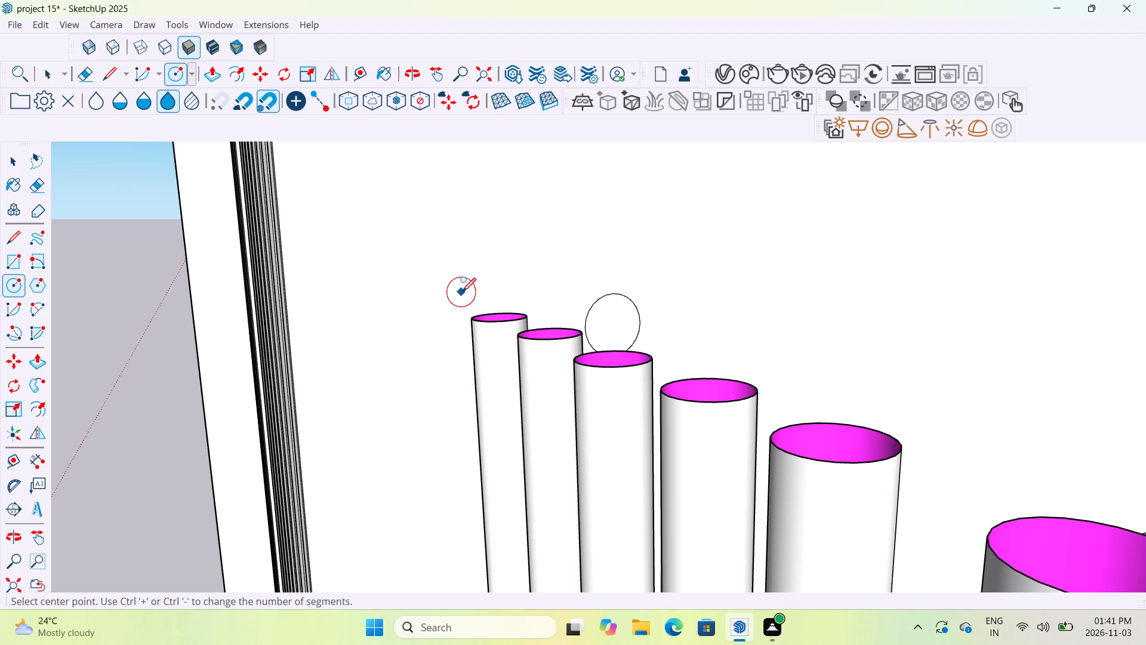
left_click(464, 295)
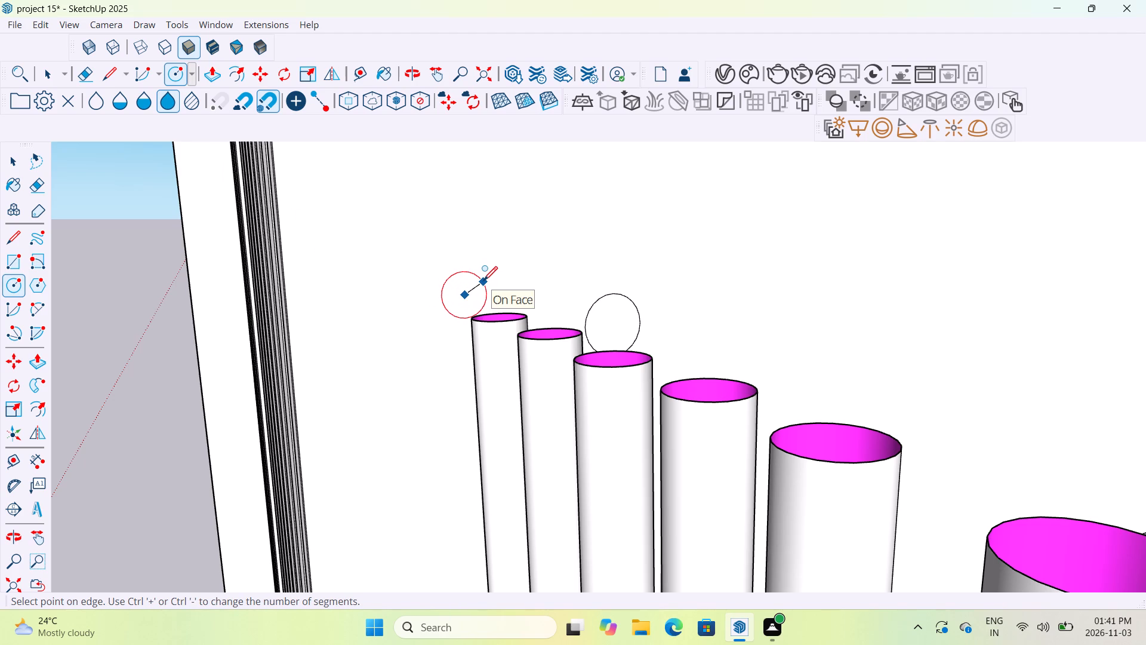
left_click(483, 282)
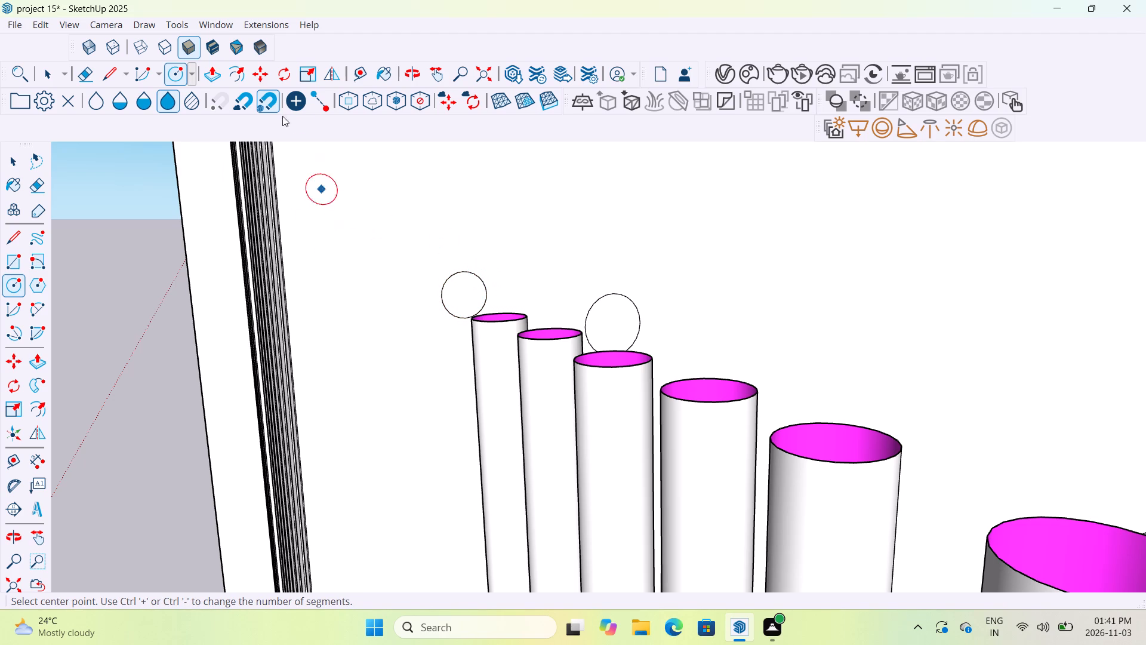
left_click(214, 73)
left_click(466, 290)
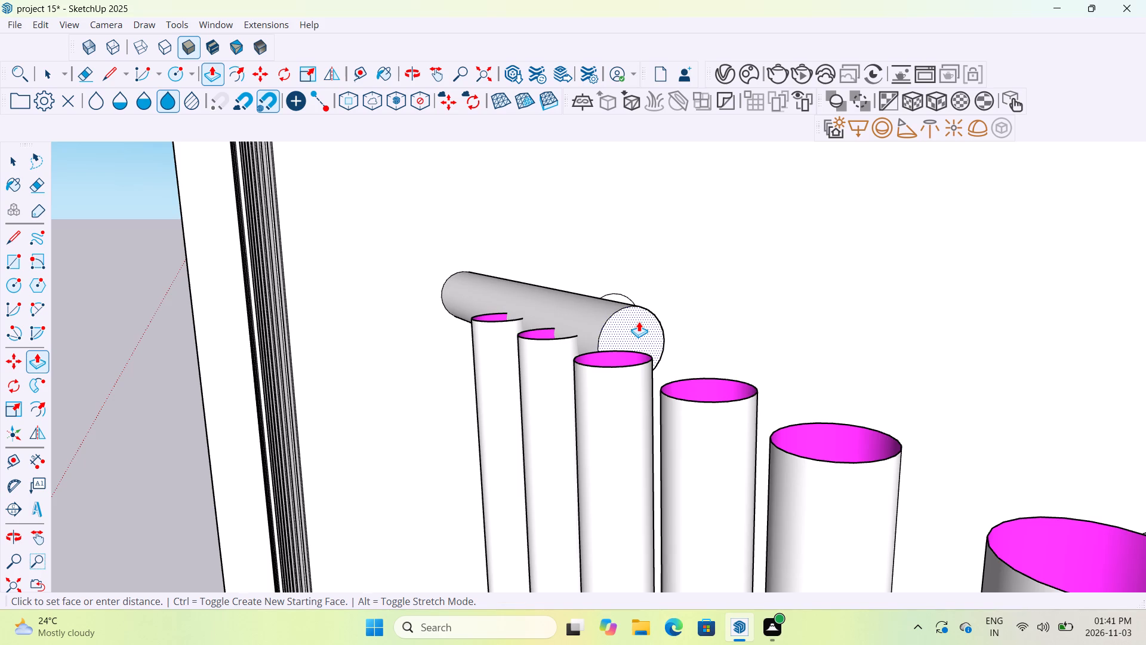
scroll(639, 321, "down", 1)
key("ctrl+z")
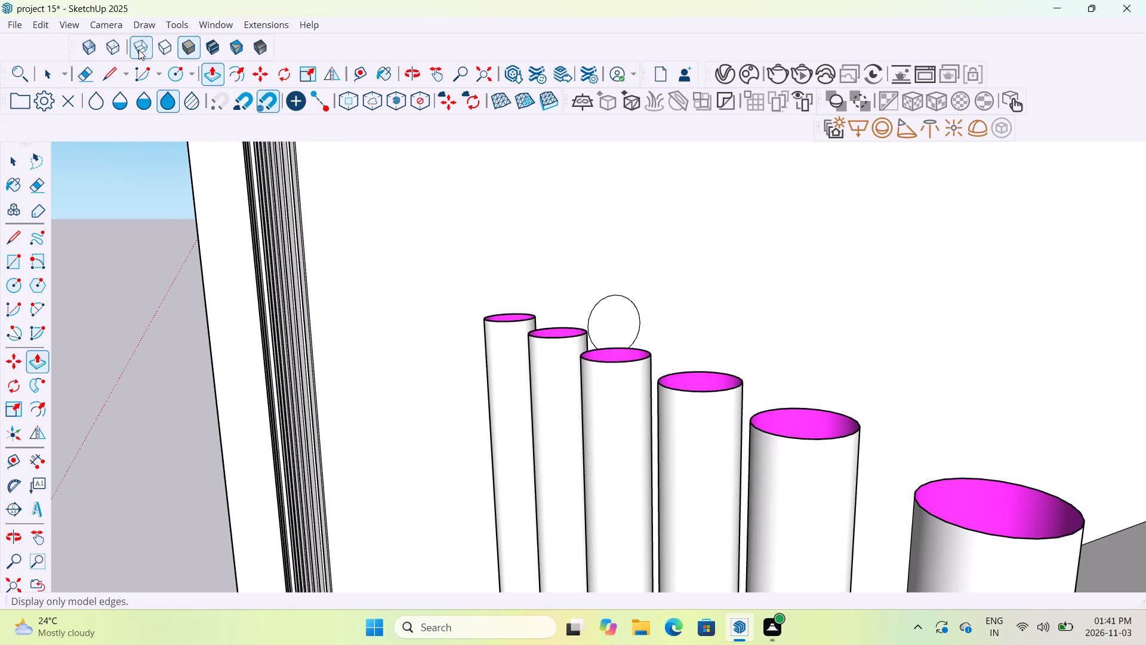
Draw a handrail-profile circle on the side wall, just outward of and above the first top-floor baluster's upper end.
left_click(174, 73)
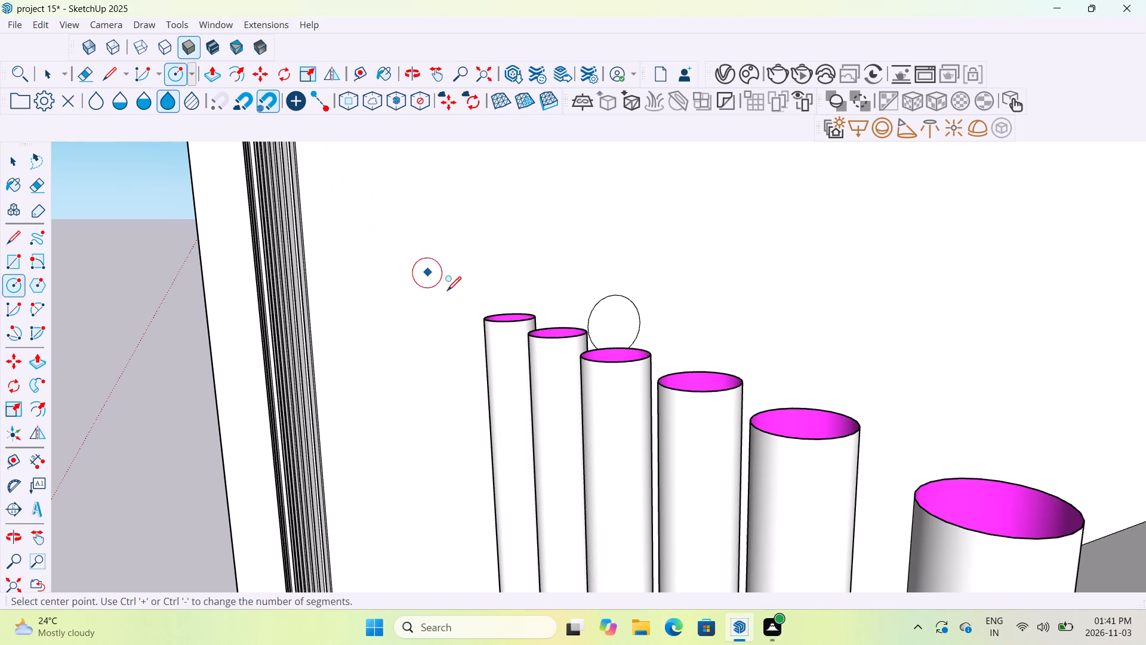
left_click(472, 303)
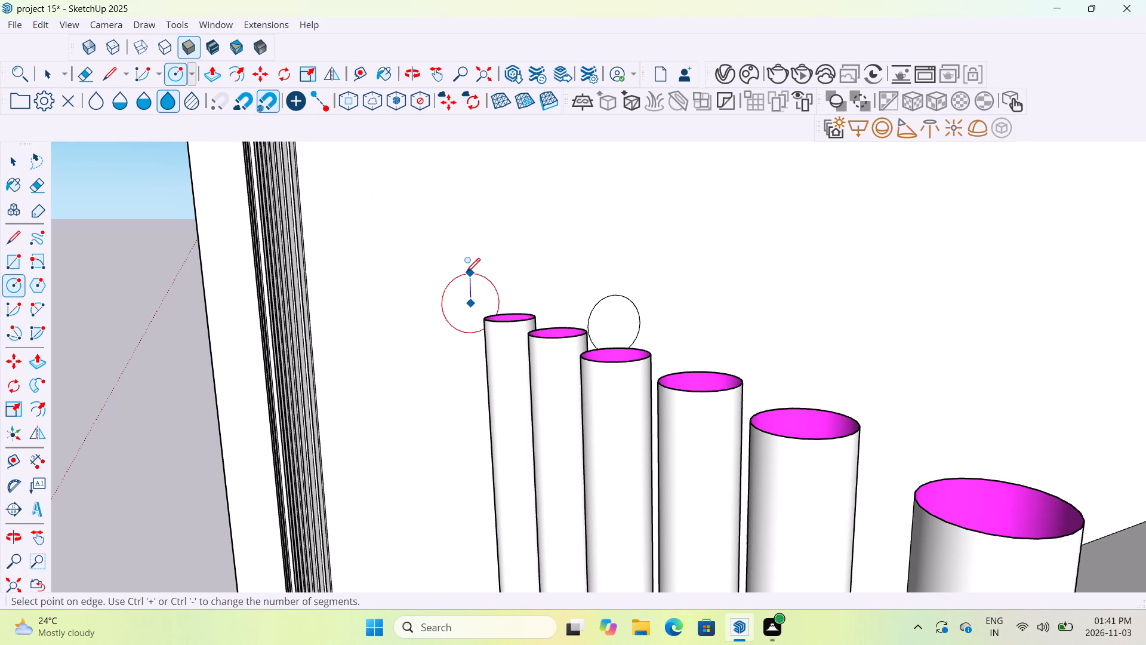
key("Escape")
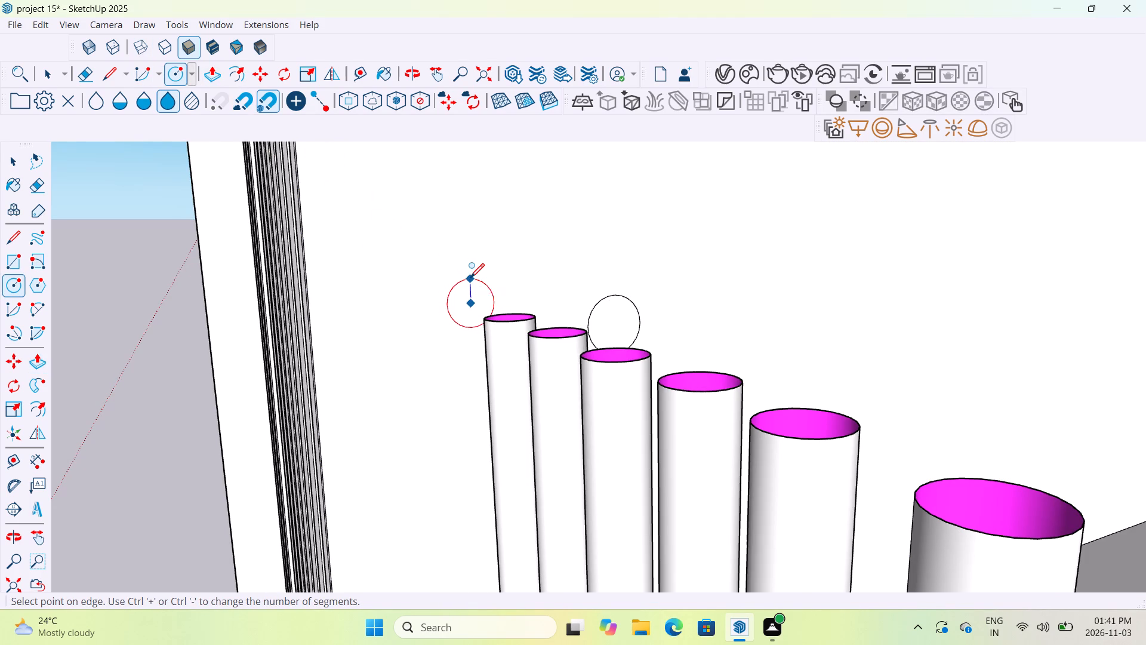
left_click(472, 290)
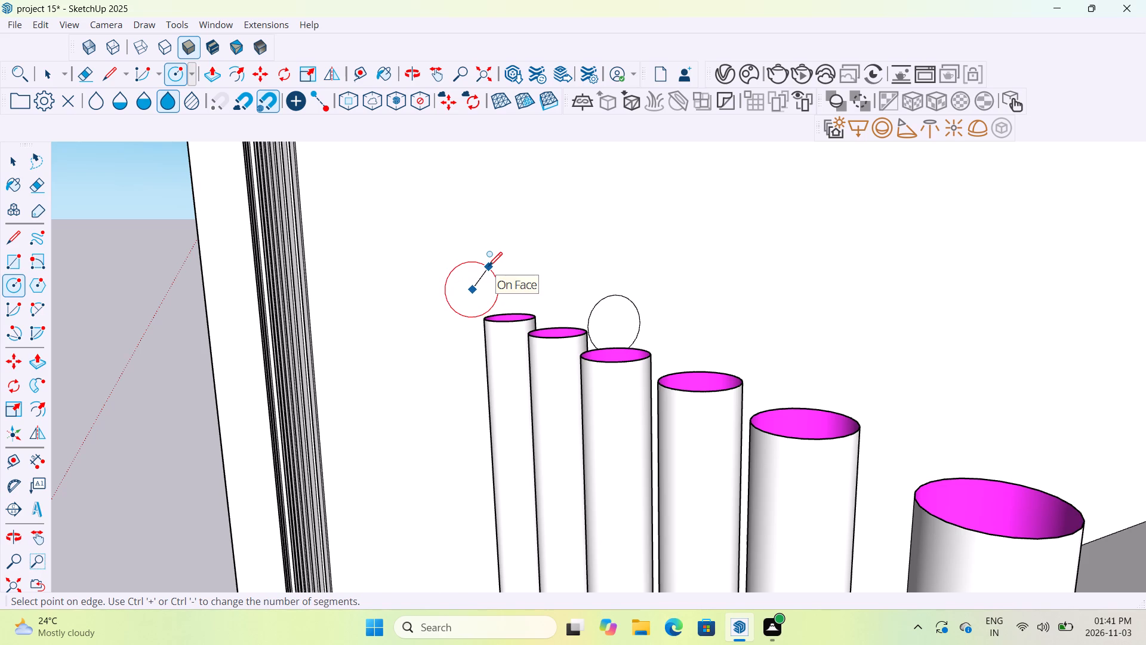
left_click(488, 268)
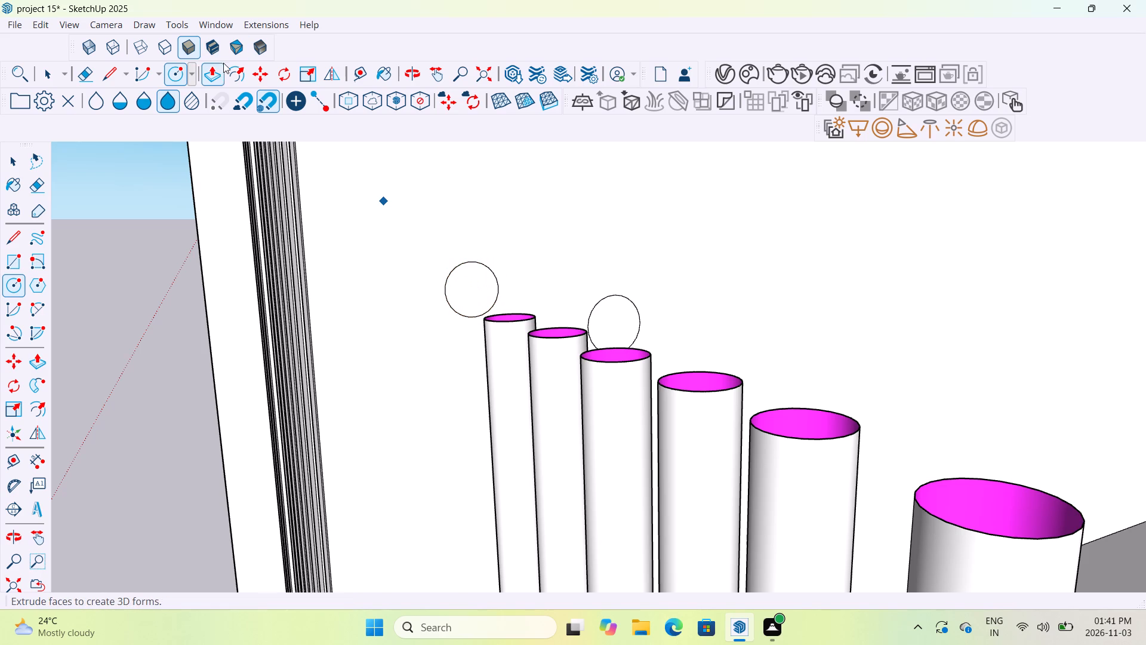
Push/Pull the new profile circle from the side wall across the terrace to the corner column's face.
left_click(220, 72)
left_click(452, 285)
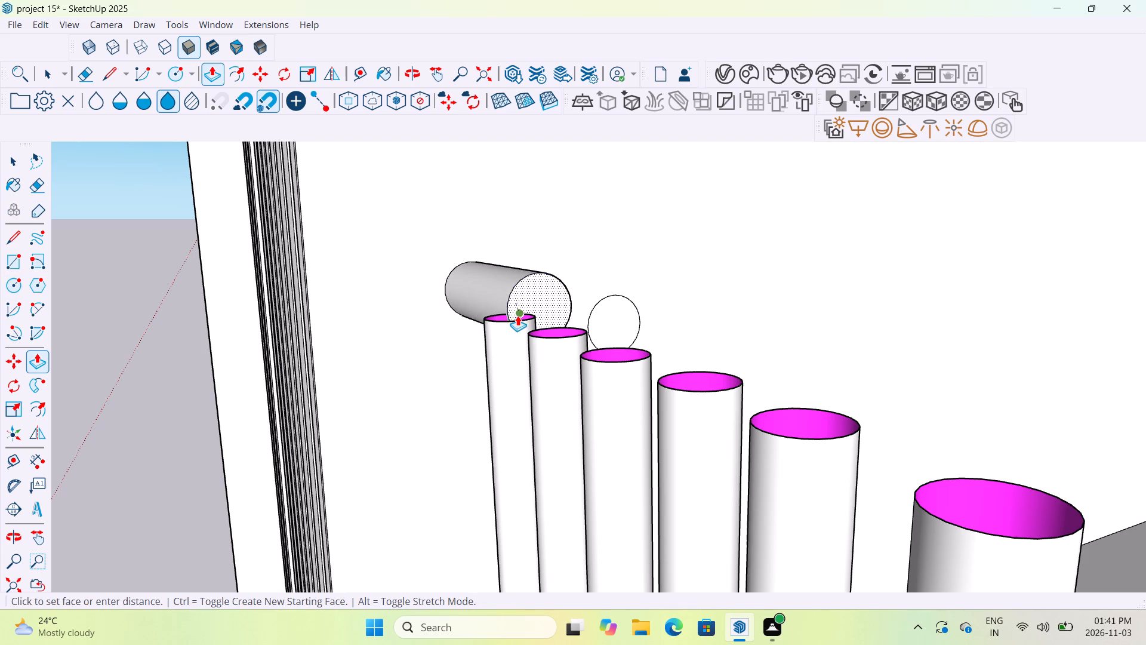
middle_click_drag(520, 319, 793, 388)
scroll(793, 388, "down", 10)
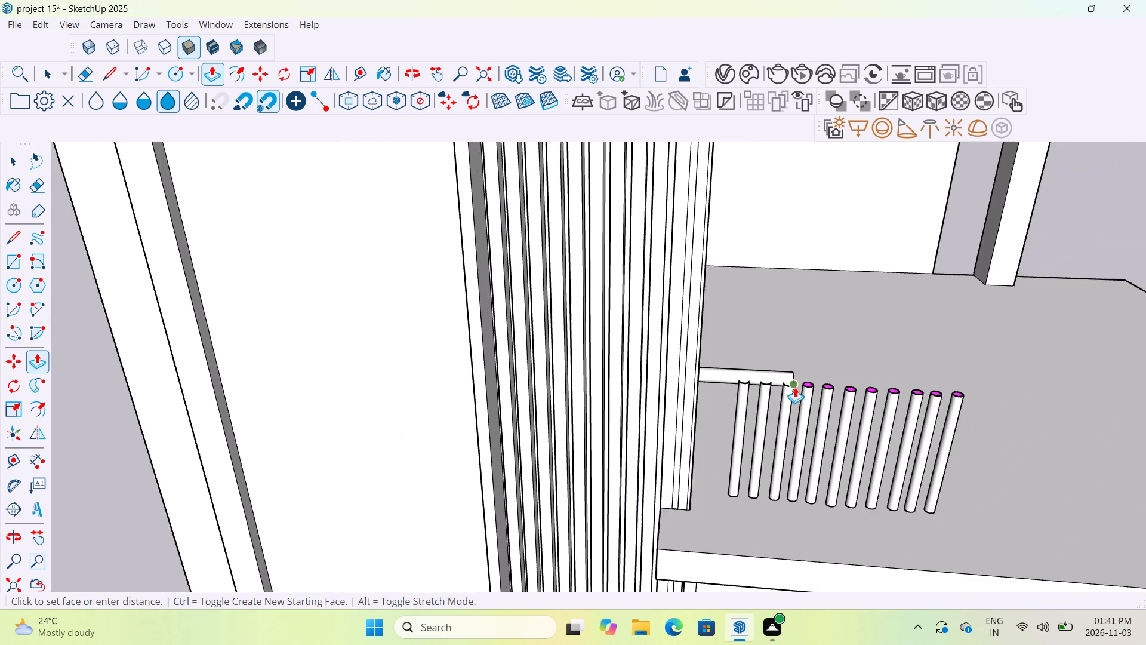
scroll(795, 387, "down", 6)
scroll(1079, 391, "up", 5)
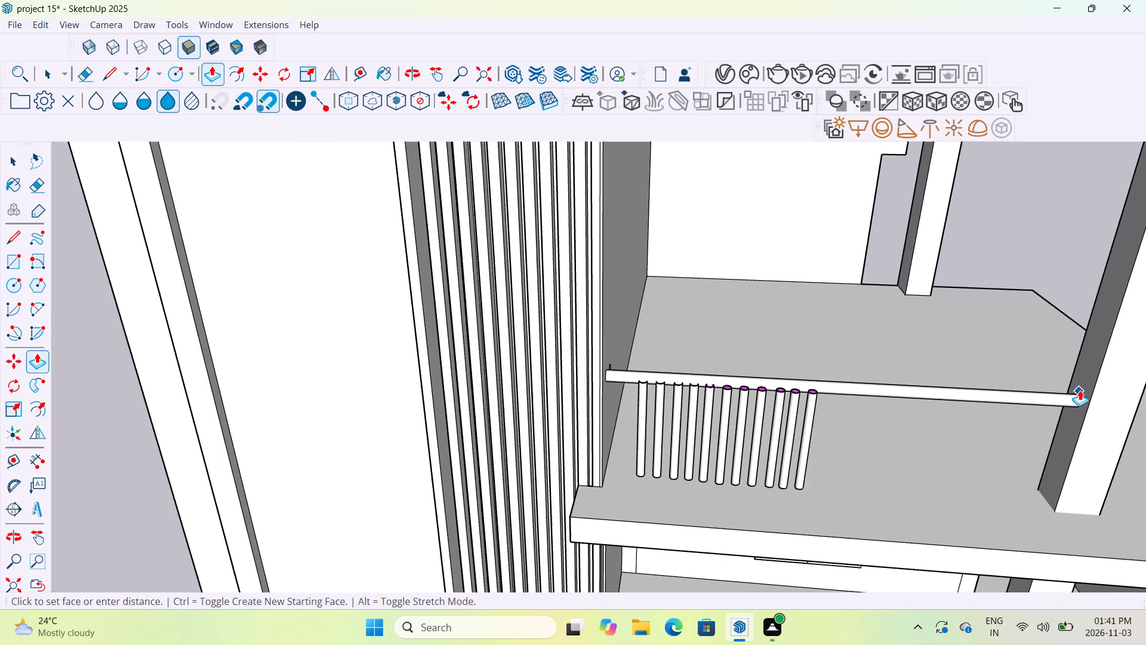
scroll(1081, 390, "up", 3)
left_click(1085, 395)
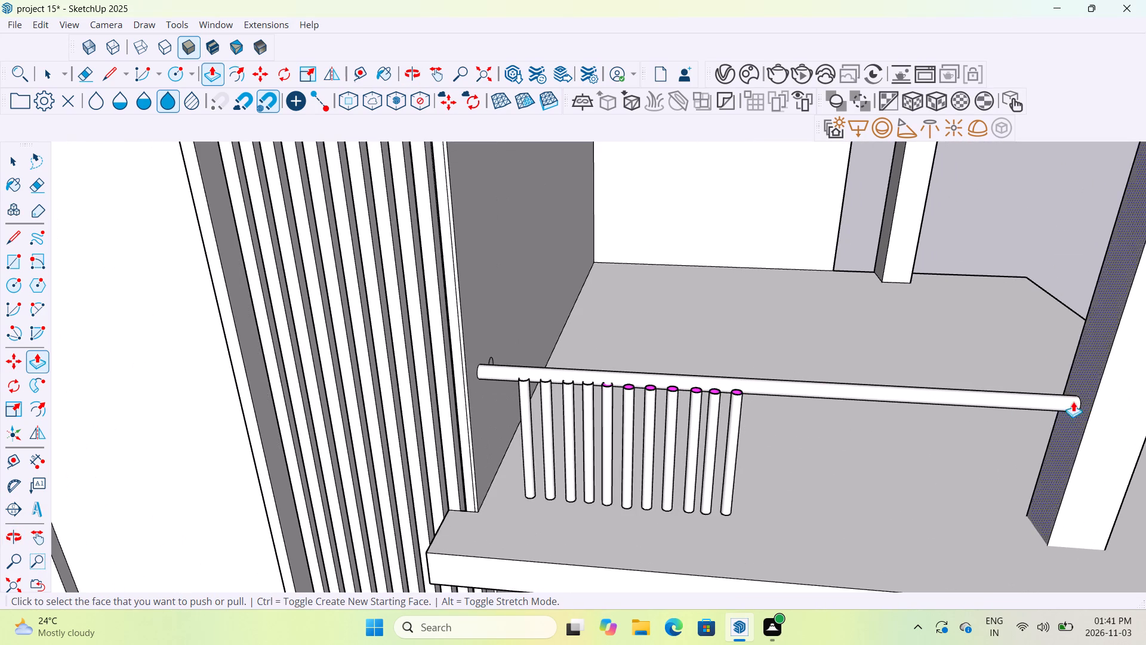
Move the new top-floor handrail slightly so it sits over the balusters' upper ends.
scroll(487, 373, "up", 10)
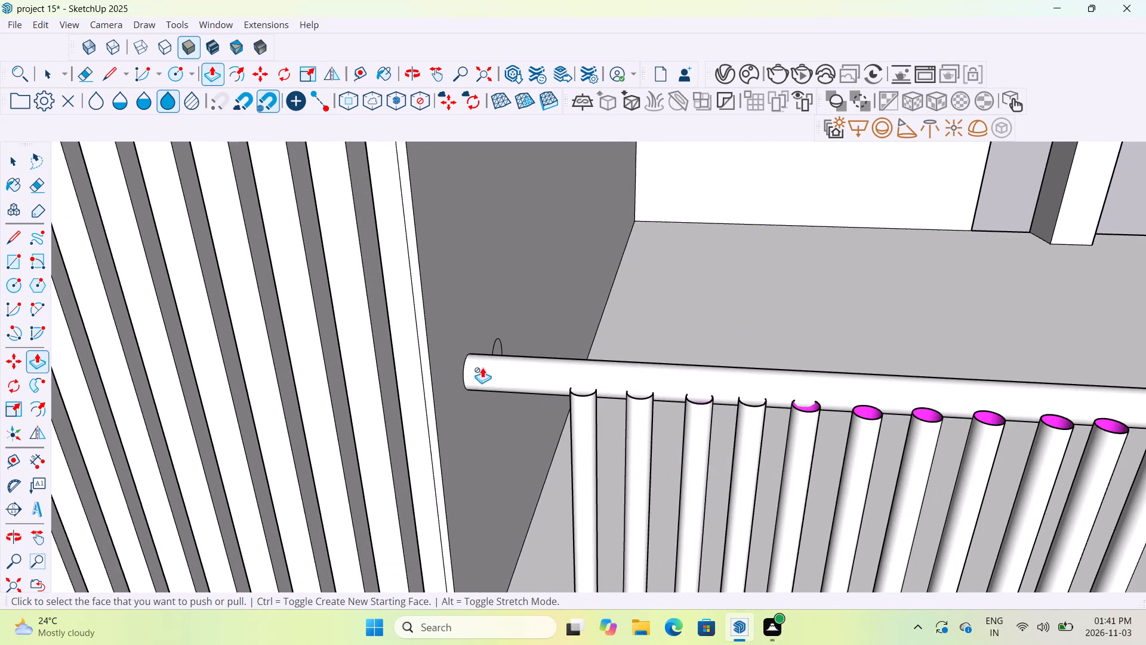
key("m")
left_click(467, 376)
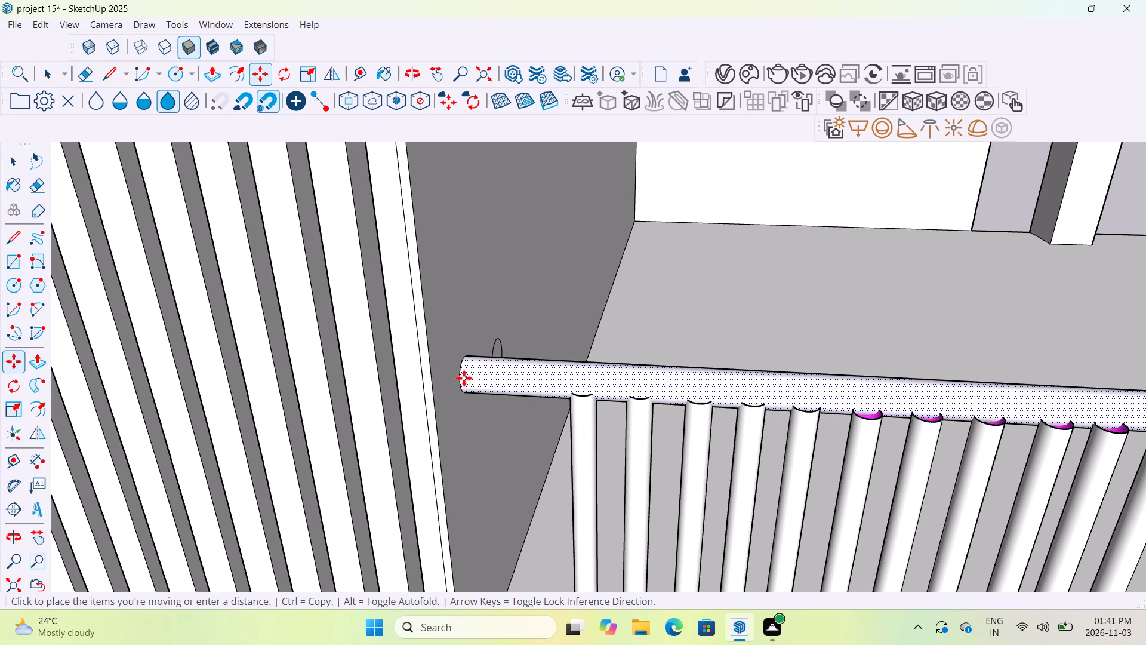
left_click(463, 380)
Move the top-floor handrail outward along the green axis, to the terrace-edge side of the balusters.
scroll(463, 380, "down", 12)
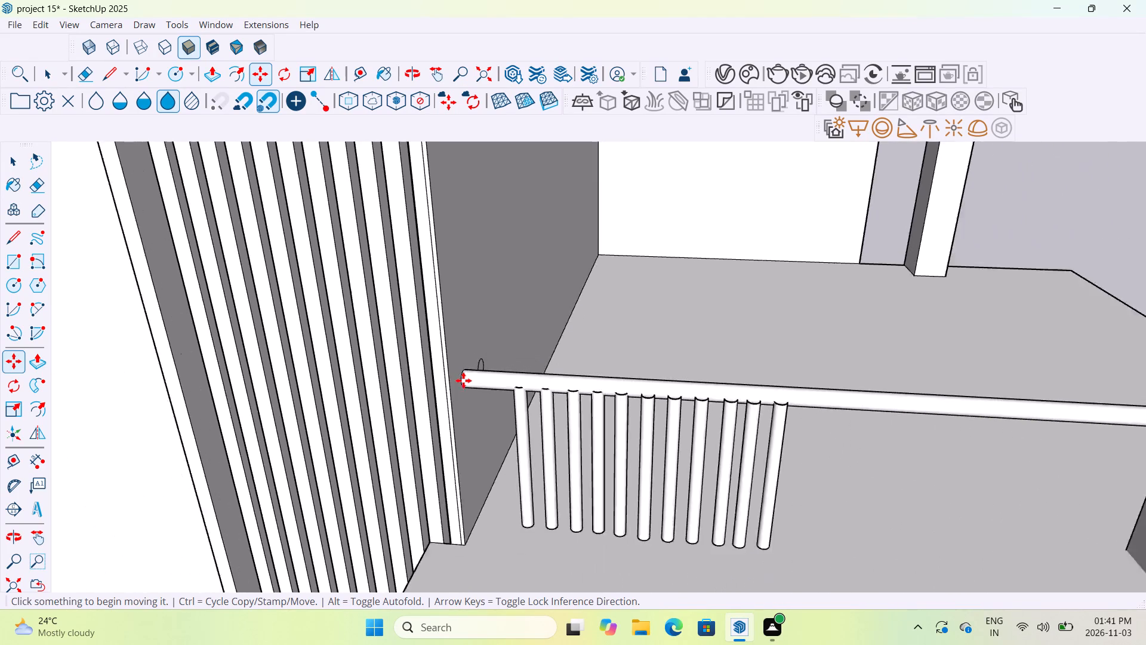
scroll(463, 380, "down", 20)
scroll(463, 380, "down", 1)
middle_click_drag(541, 485, 582, 428)
scroll(582, 428, "down", 6)
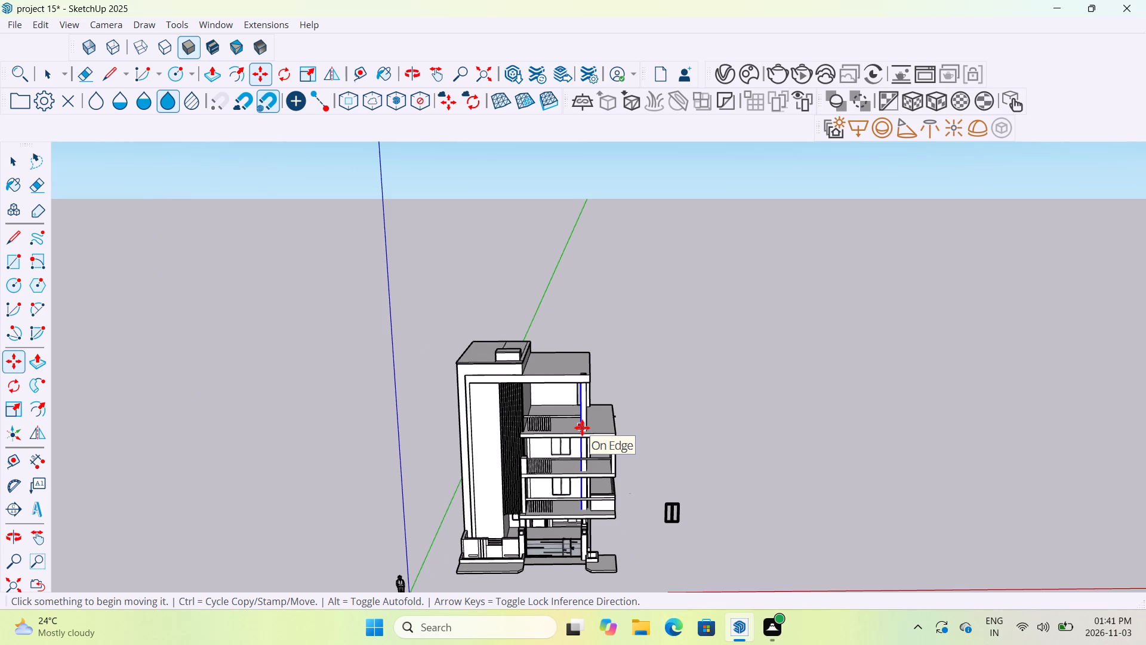
middle_click_drag(720, 435, 716, 438)
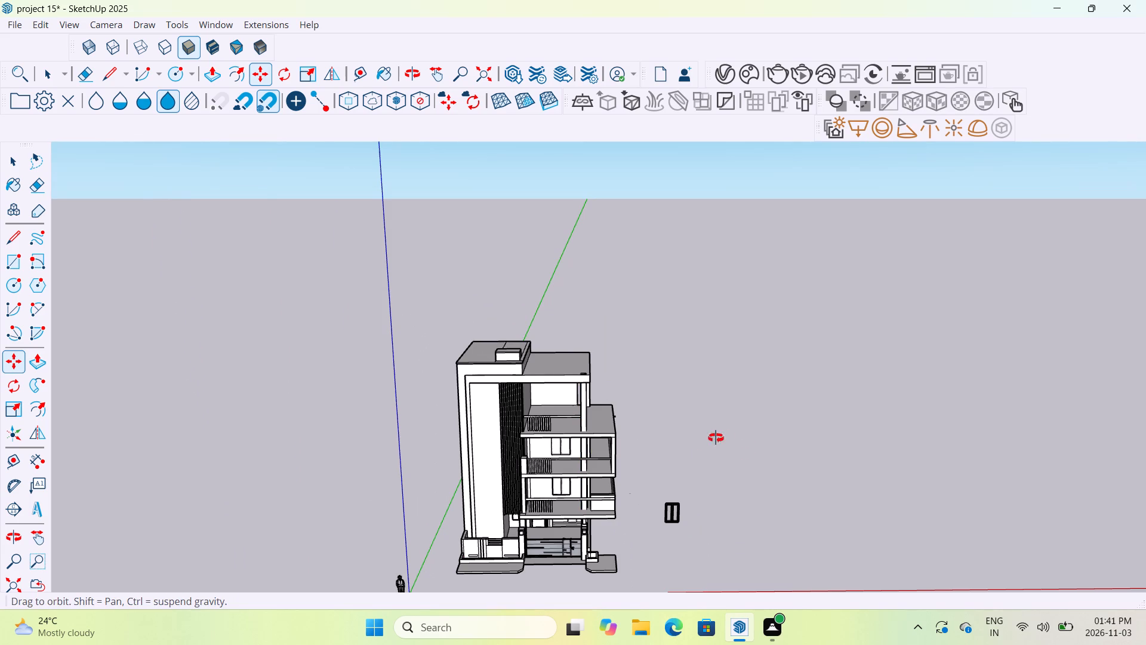
middle_click_drag(716, 438, 540, 486)
scroll(581, 391, "up", 5)
scroll(568, 442, "up", 5)
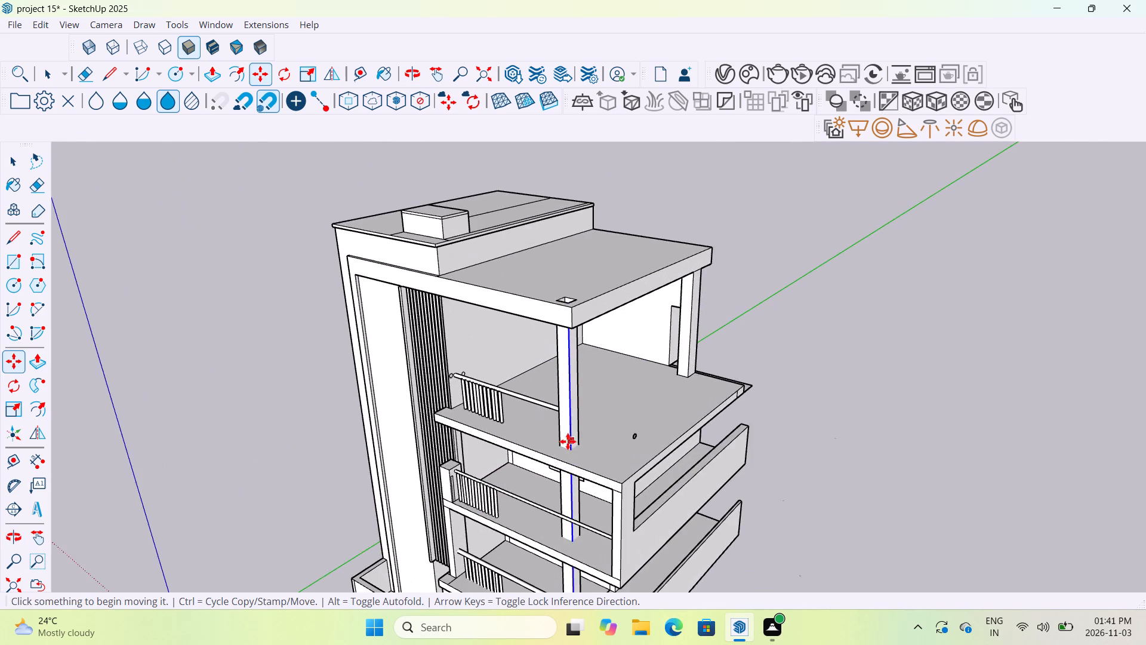
scroll(568, 416, "up", 4)
middle_click_drag(580, 407, 556, 470)
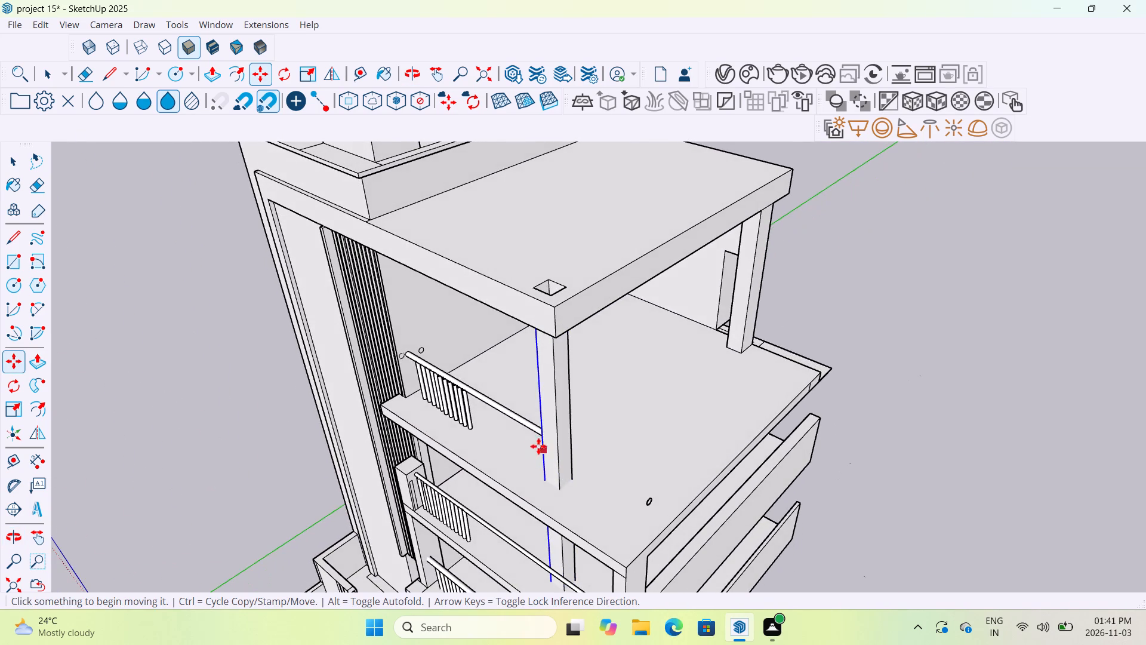
scroll(402, 363, "up", 9)
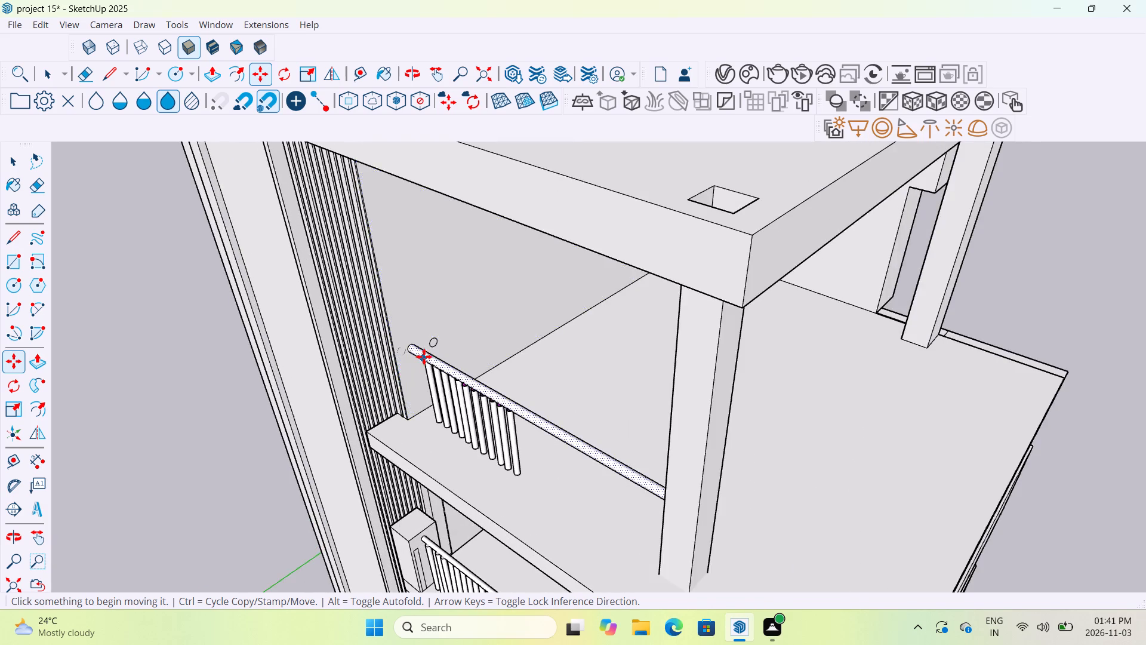
scroll(424, 357, "up", 3)
left_click(424, 355)
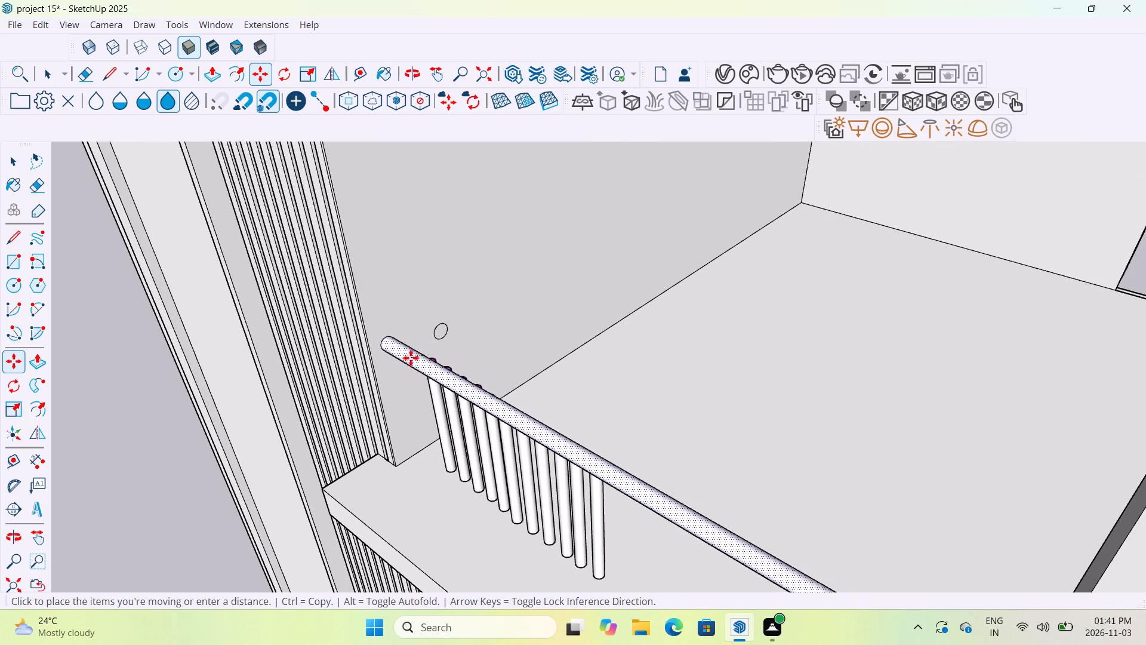
scroll(405, 360, "down", 5)
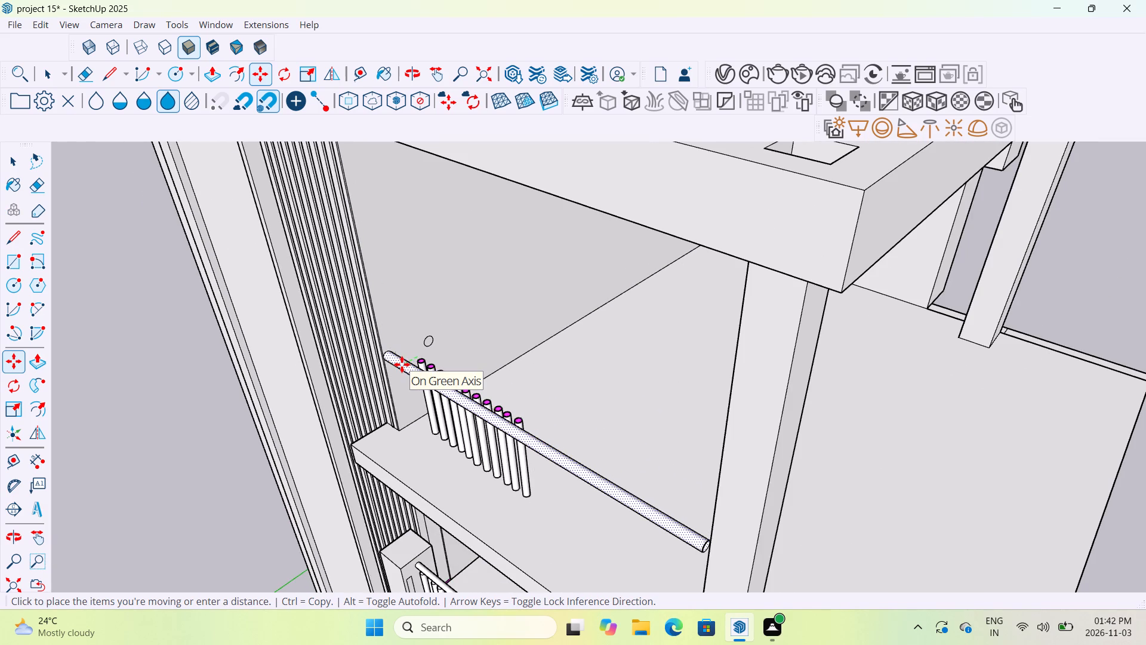
left_click(402, 364)
scroll(717, 561, "up", 5)
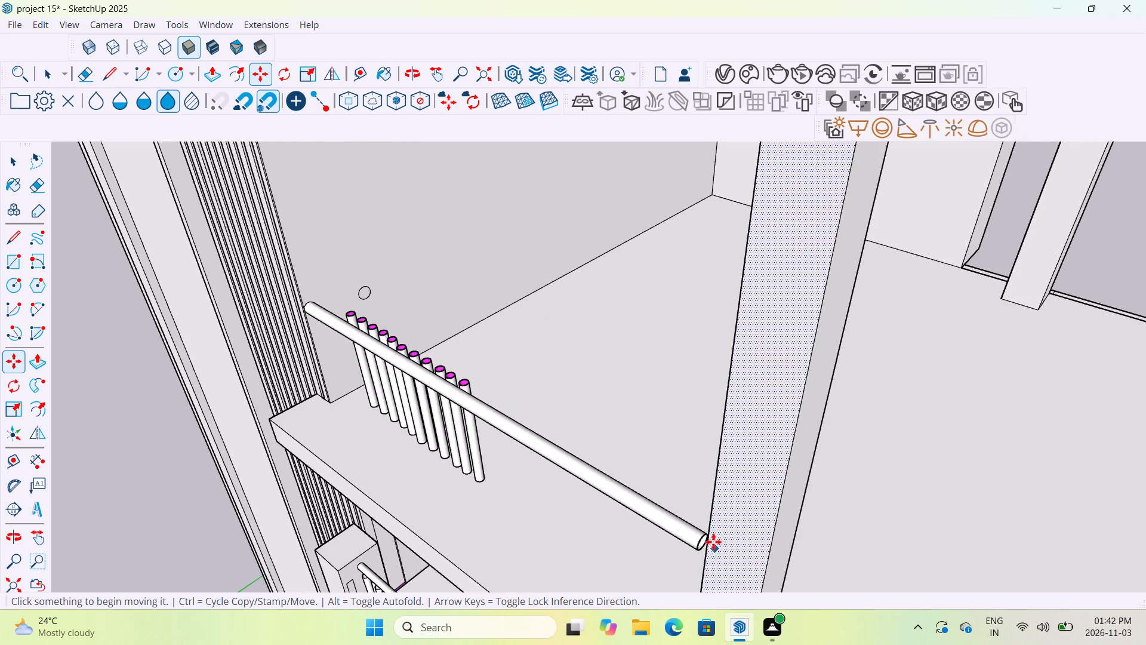
scroll(712, 552, "up", 6)
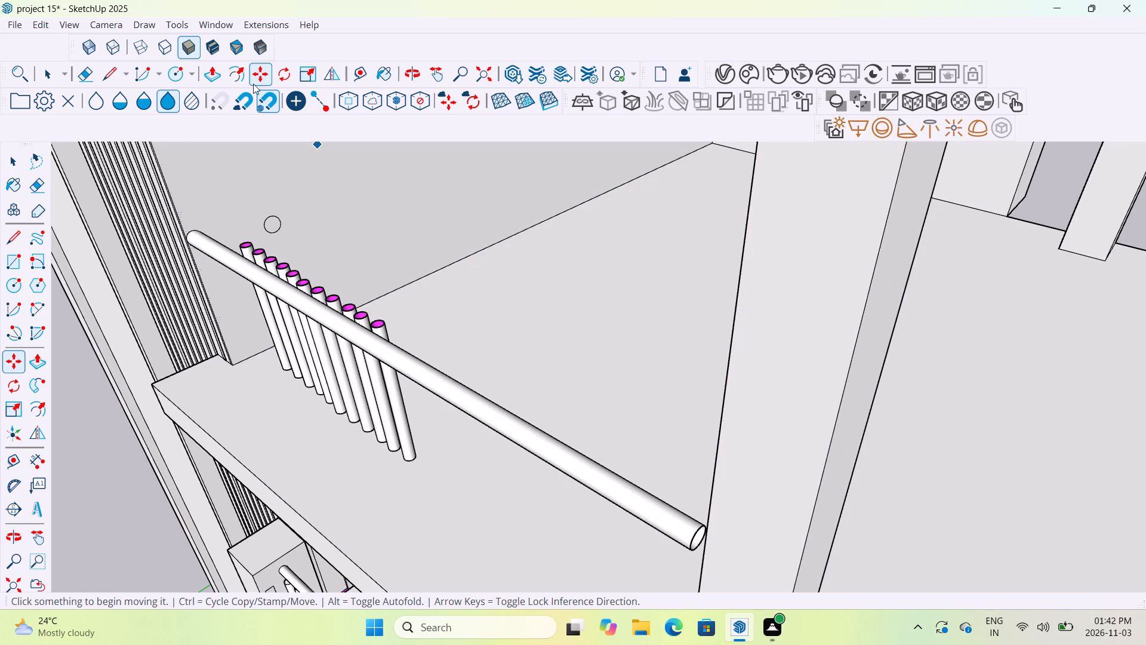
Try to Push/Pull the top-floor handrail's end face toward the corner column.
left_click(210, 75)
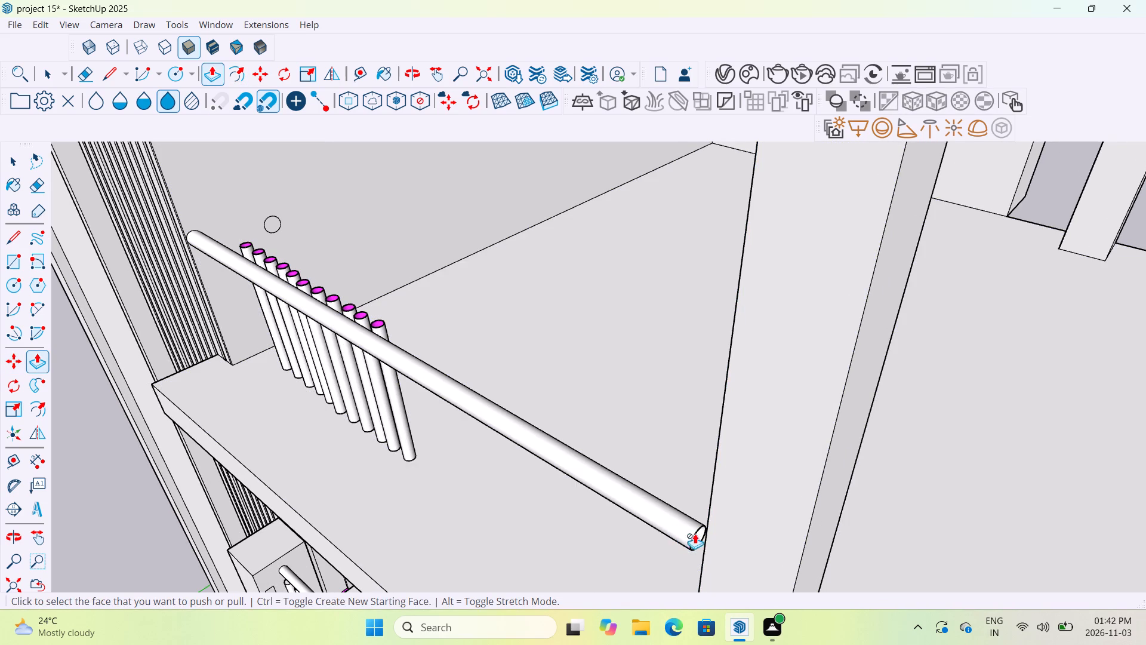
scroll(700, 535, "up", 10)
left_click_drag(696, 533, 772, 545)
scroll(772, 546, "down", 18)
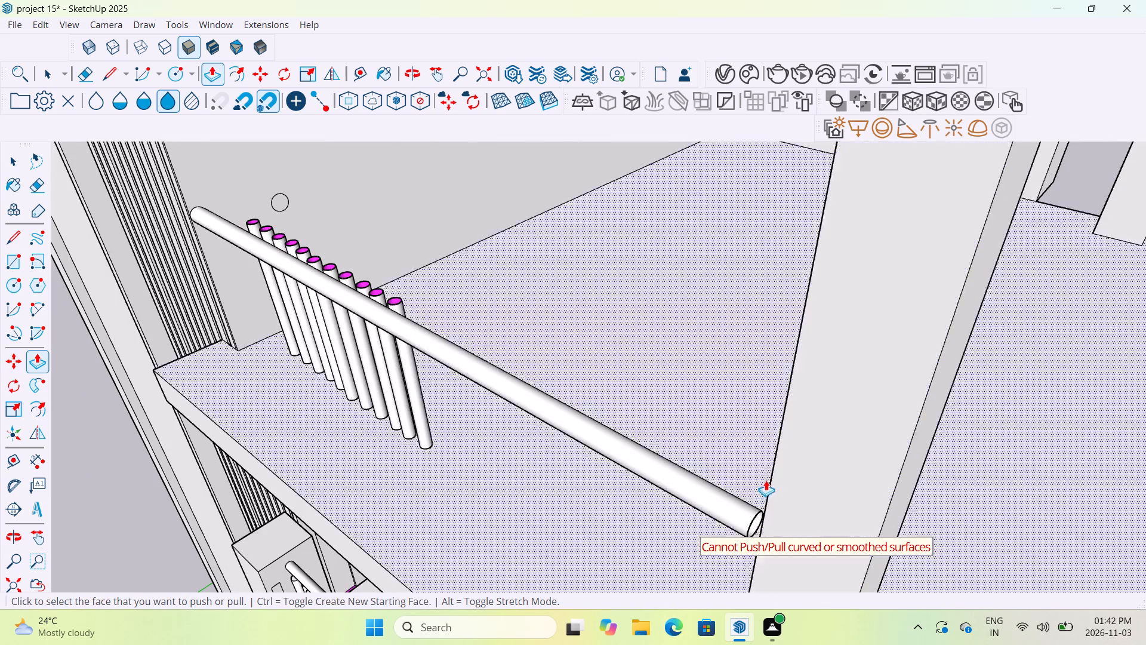
Undo the new top-floor handrail's moves and extrusion, back to its profile circle on the side wall.
key("ctrl+z")
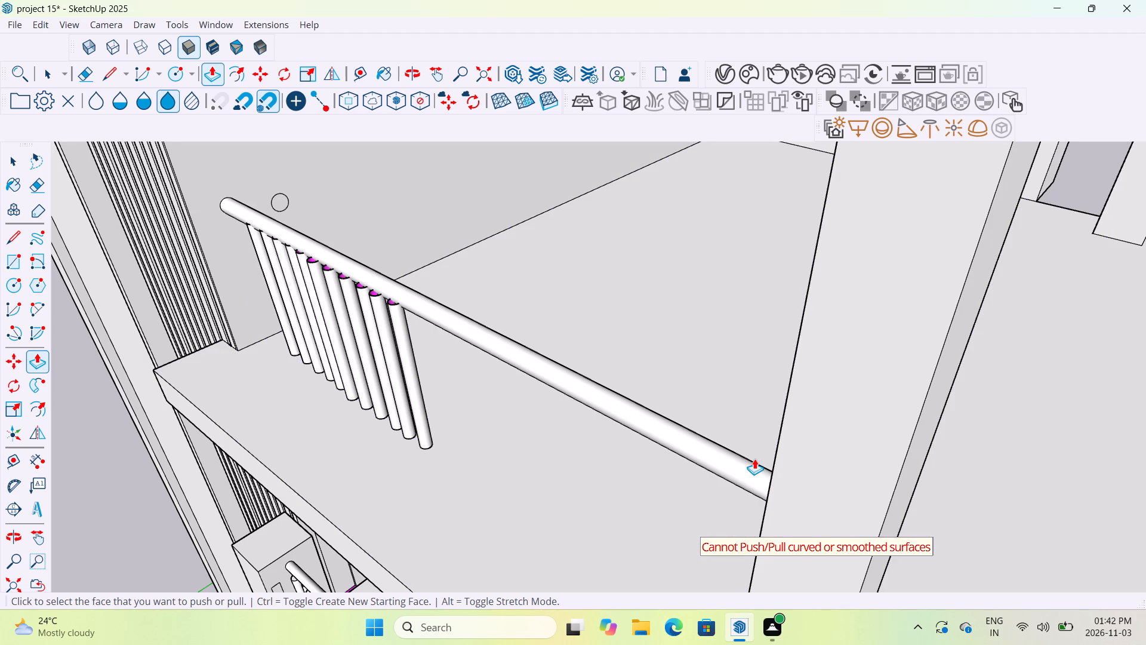
key("ctrl+z")
key("ctrl+z")
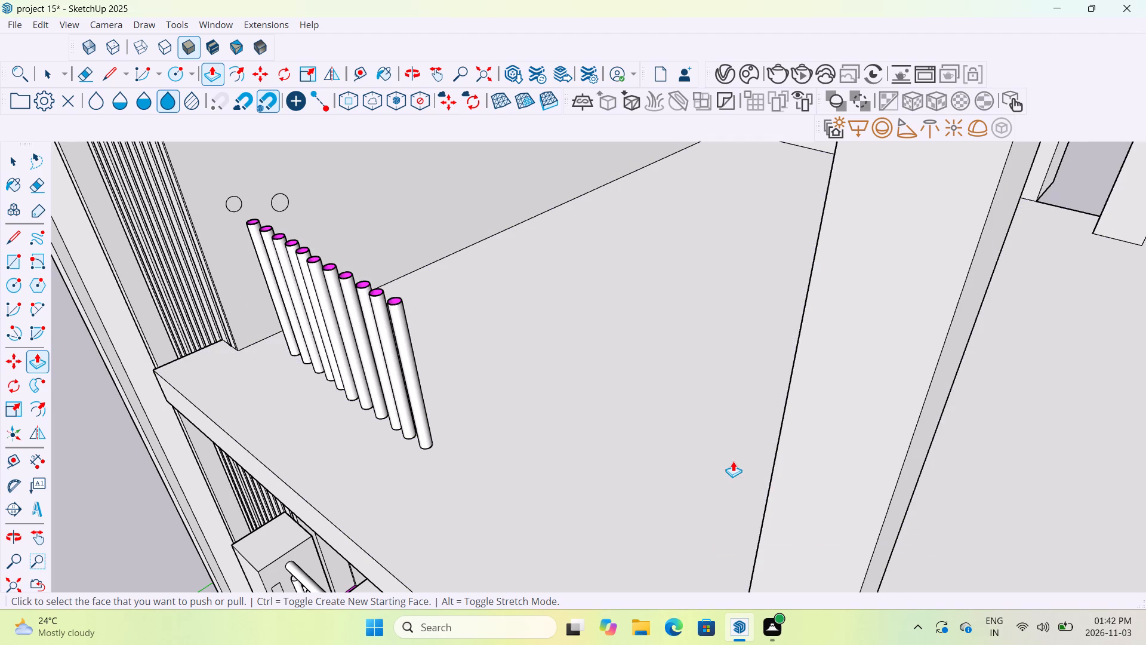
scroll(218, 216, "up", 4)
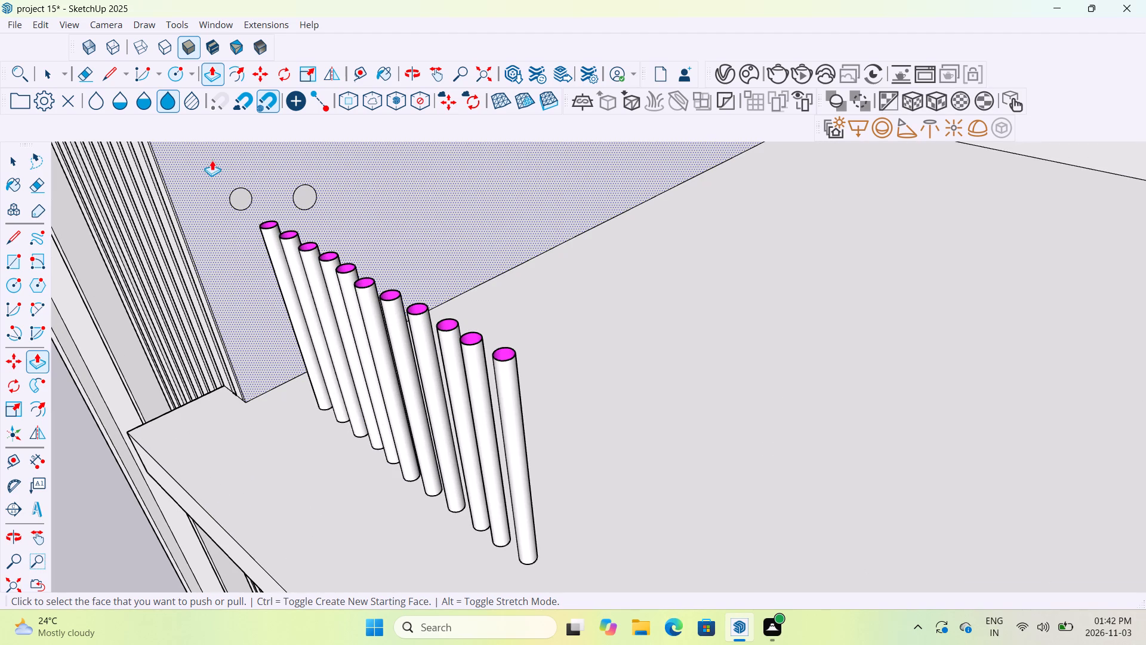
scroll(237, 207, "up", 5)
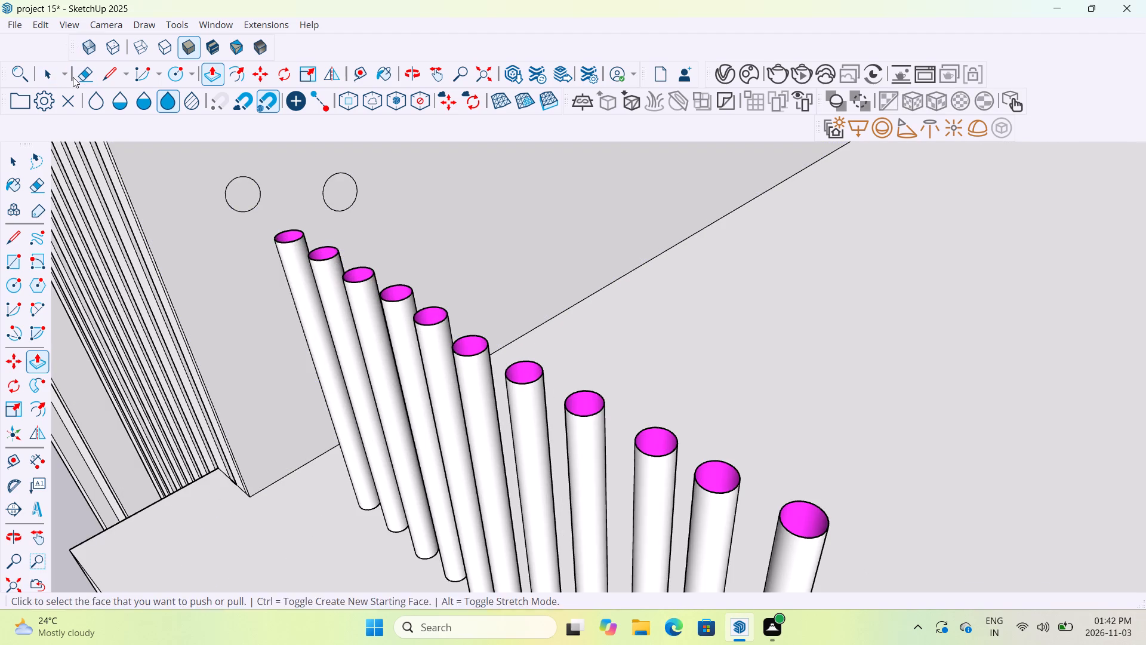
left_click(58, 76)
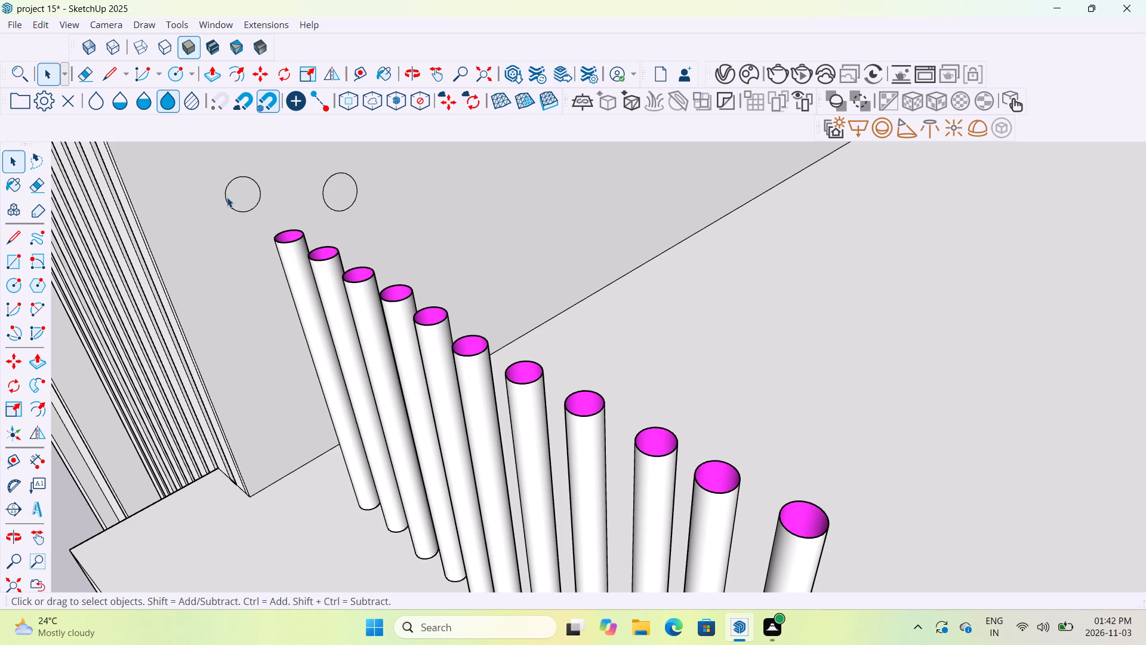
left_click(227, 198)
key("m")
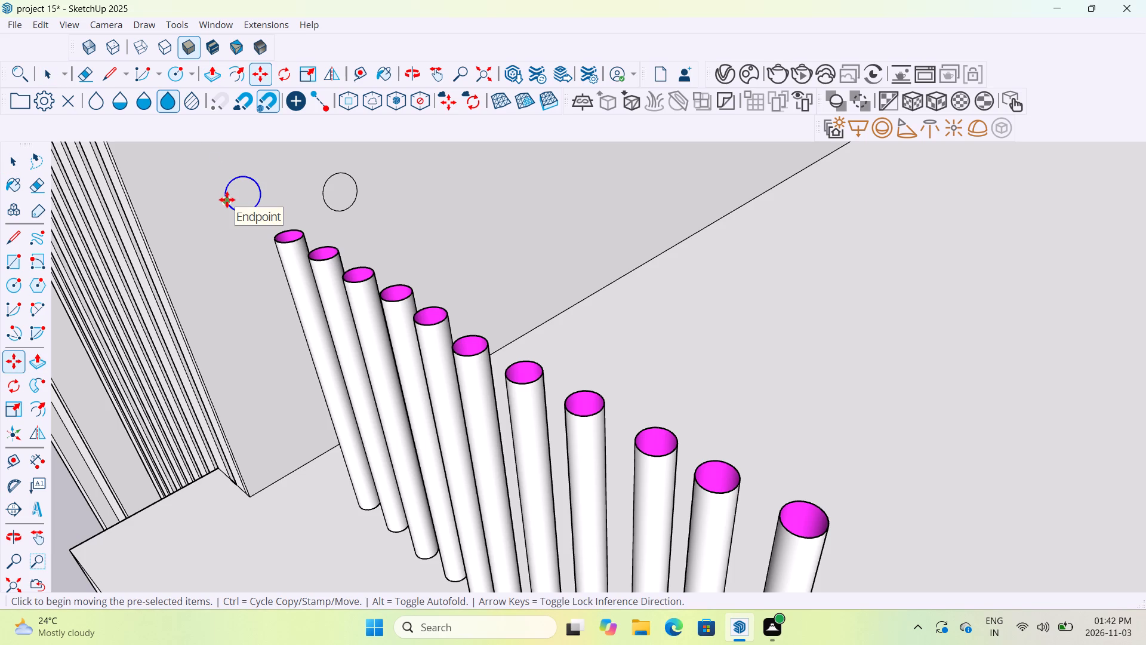
Undo the new profile circles and the handrail removal, restoring the full-length top-floor handrail that passes through the corner column.
key("ctrl+z")
key("ctrl+z")
scroll(227, 199, "down", 5)
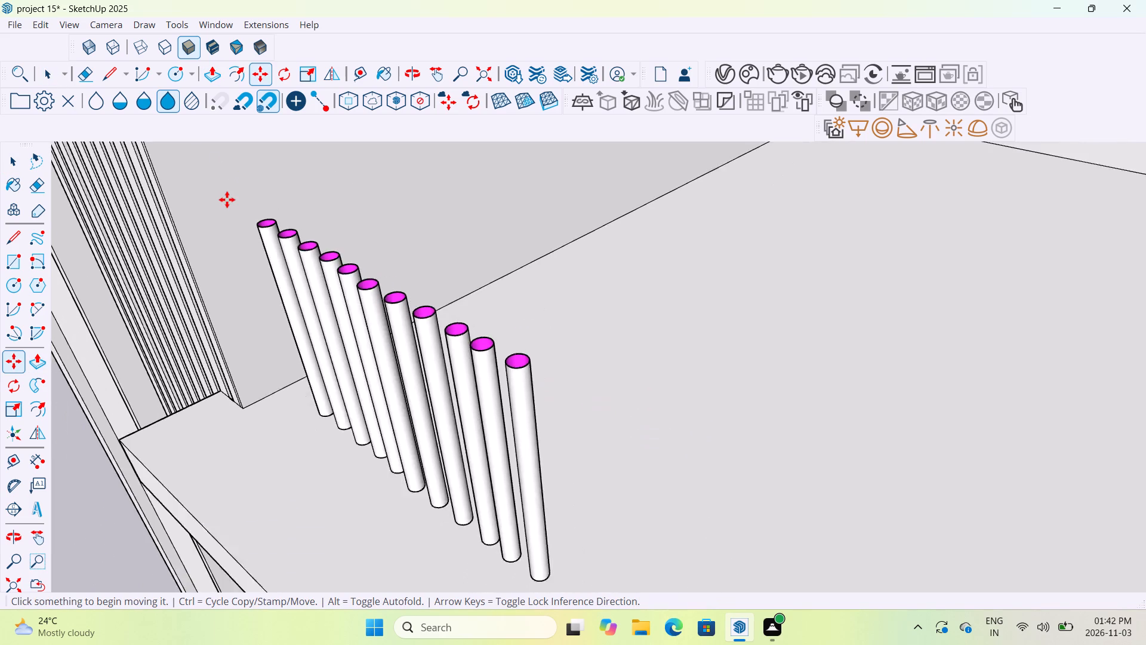
scroll(227, 199, "down", 16)
key("ctrl+z")
key("ctrl+z")
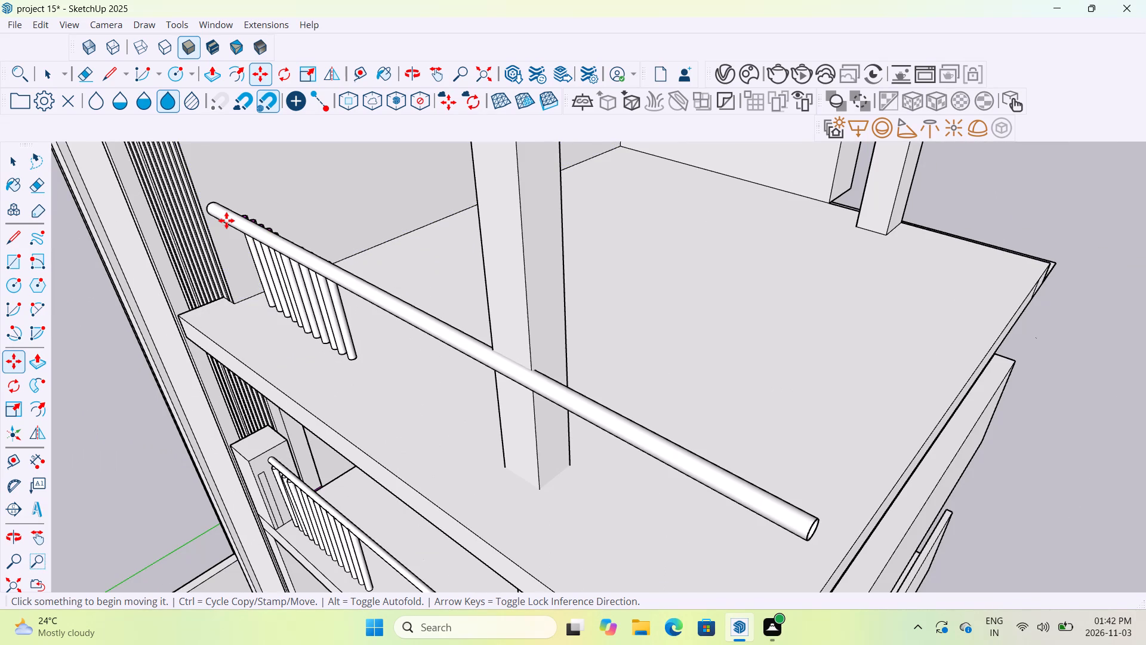
Undo the handrail shifts and the individual baluster moves until the whole baluster row is back near the terrace's outer edge.
key("ctrl+z")
key("ctrl+z")
key("ctrl+z")
key("ctrl+z")
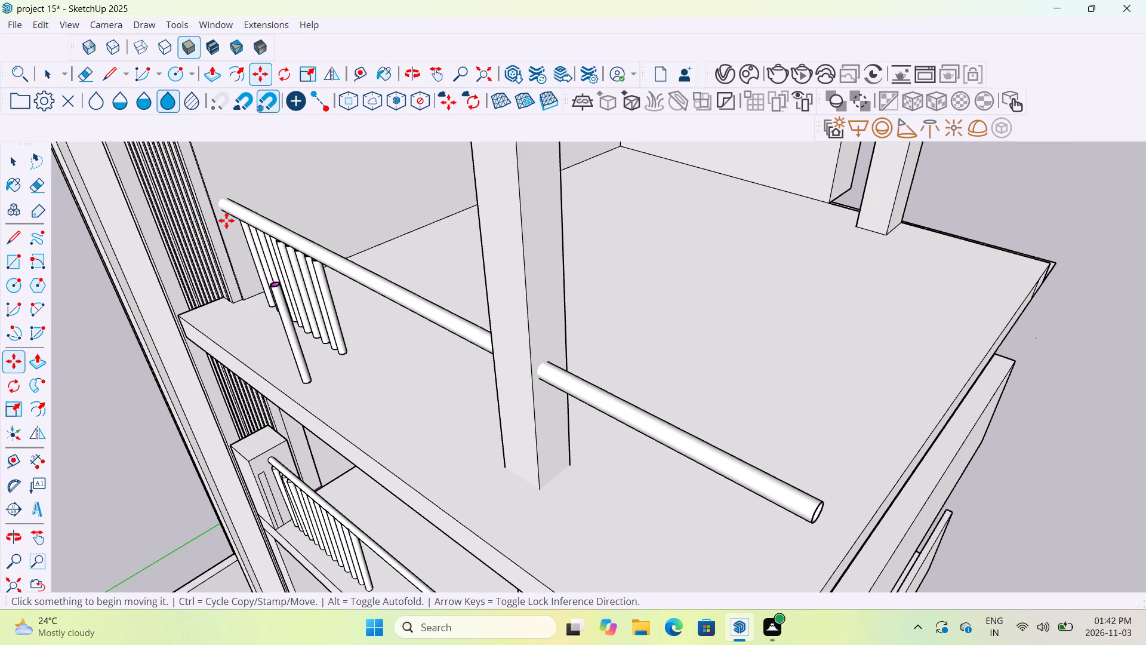
key("ctrl+z")
key("ctrl+z")
key("ctrl+z")
key("ctrl+z")
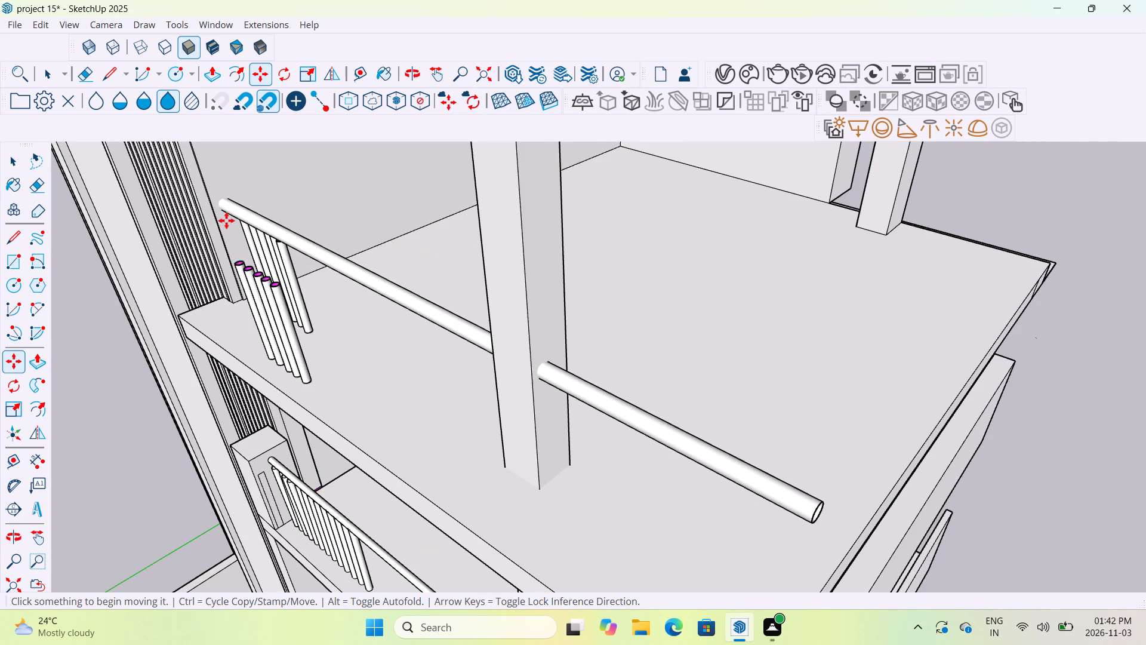
key("ctrl+z")
key("ctrl+z")
key("ctrl+z")
key("ctrl+z")
key("ctrl+z")
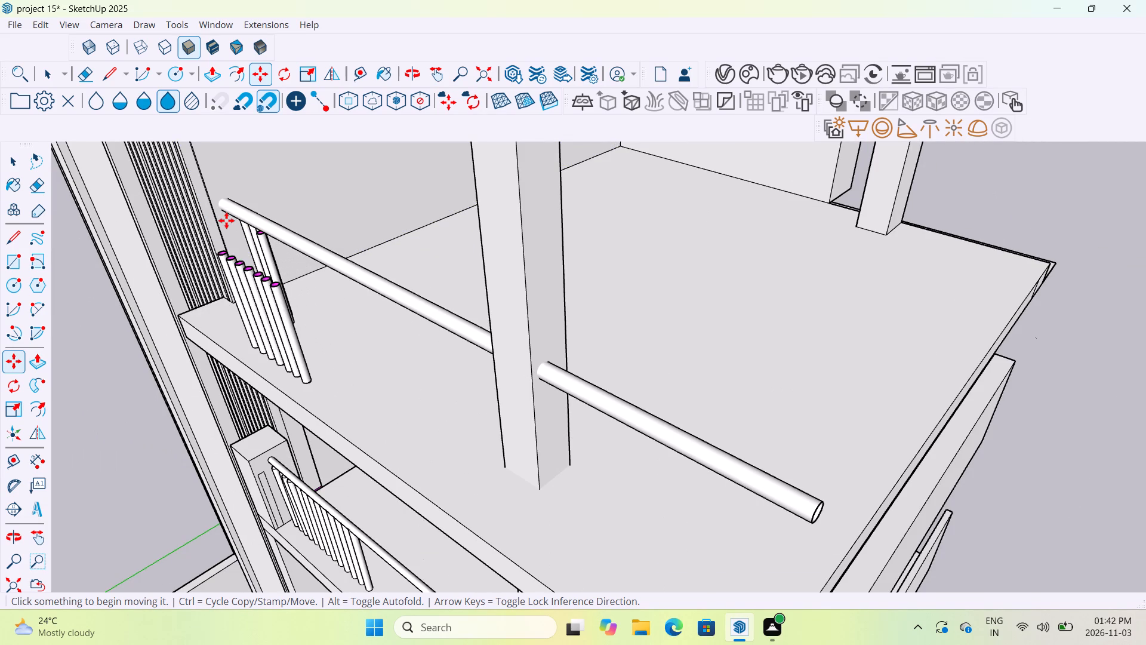
key("ctrl+z")
key("ctrl+z")
key("ctrl+z")
key("ctrl+z")
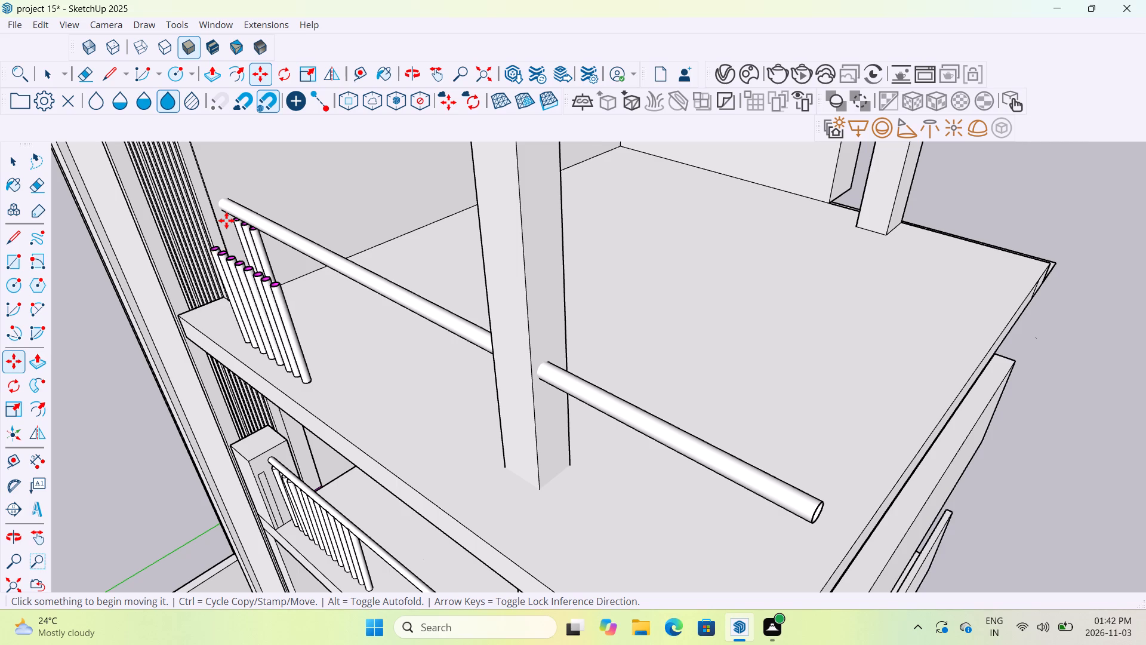
key("ctrl+z")
key("ctrl+z")
key("ctrl+z")
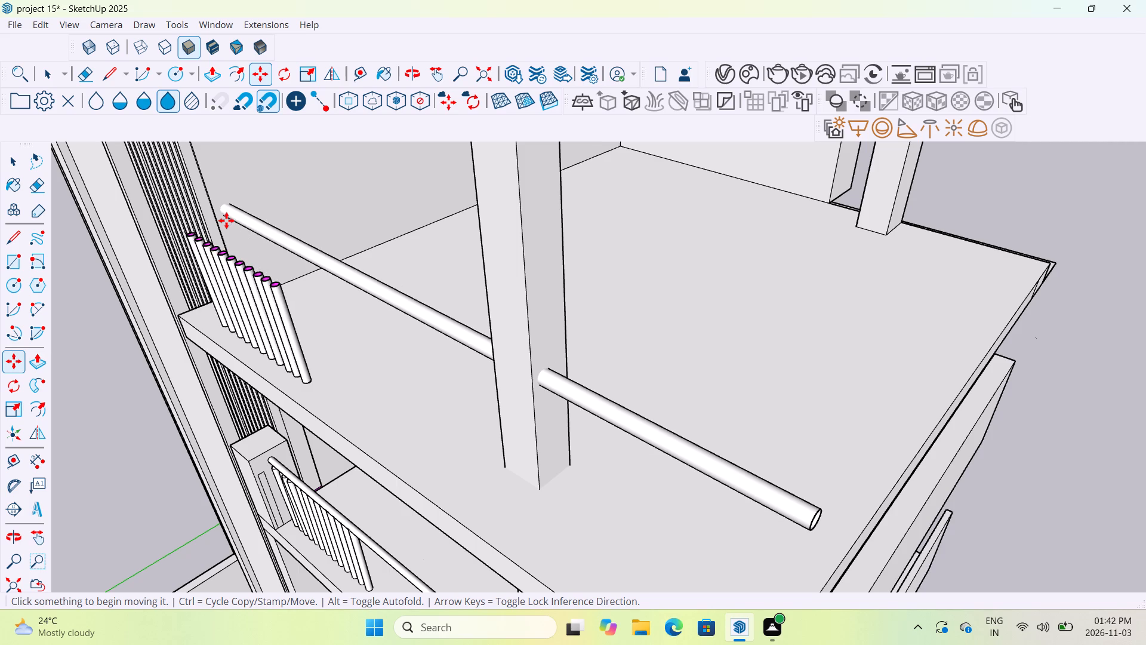
Examine how the baluster row lines up with the top-floor handrail, the side wall and the terrace edge.
scroll(226, 220, "up", 7)
middle_click_drag(226, 220, 194, 247)
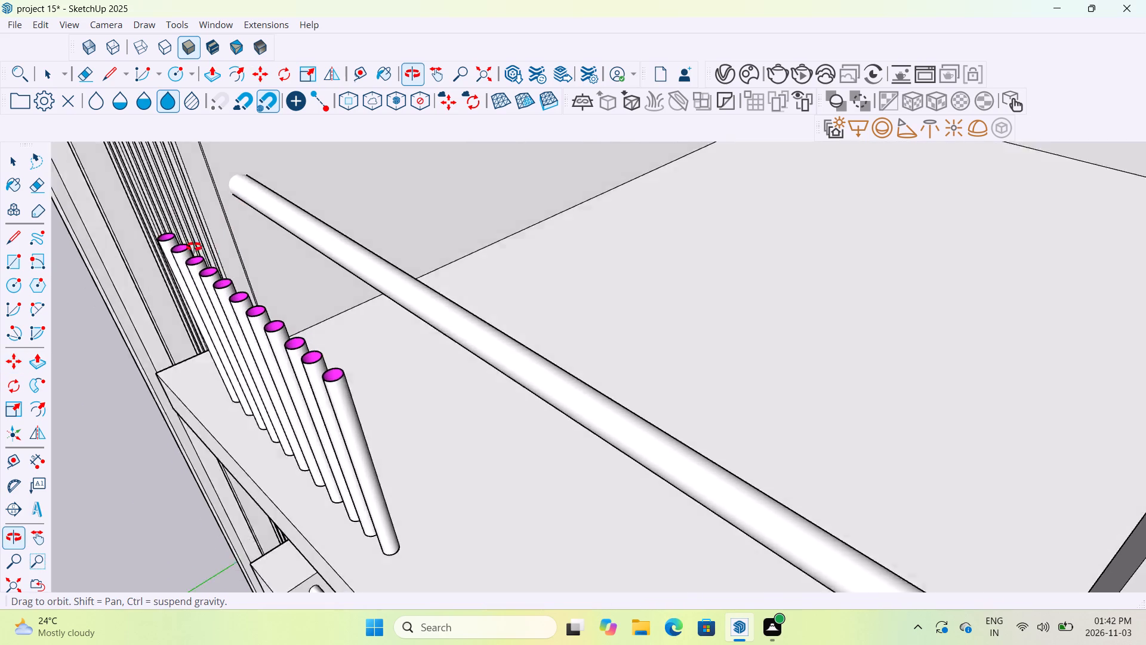
middle_click_drag(194, 247, 141, 230)
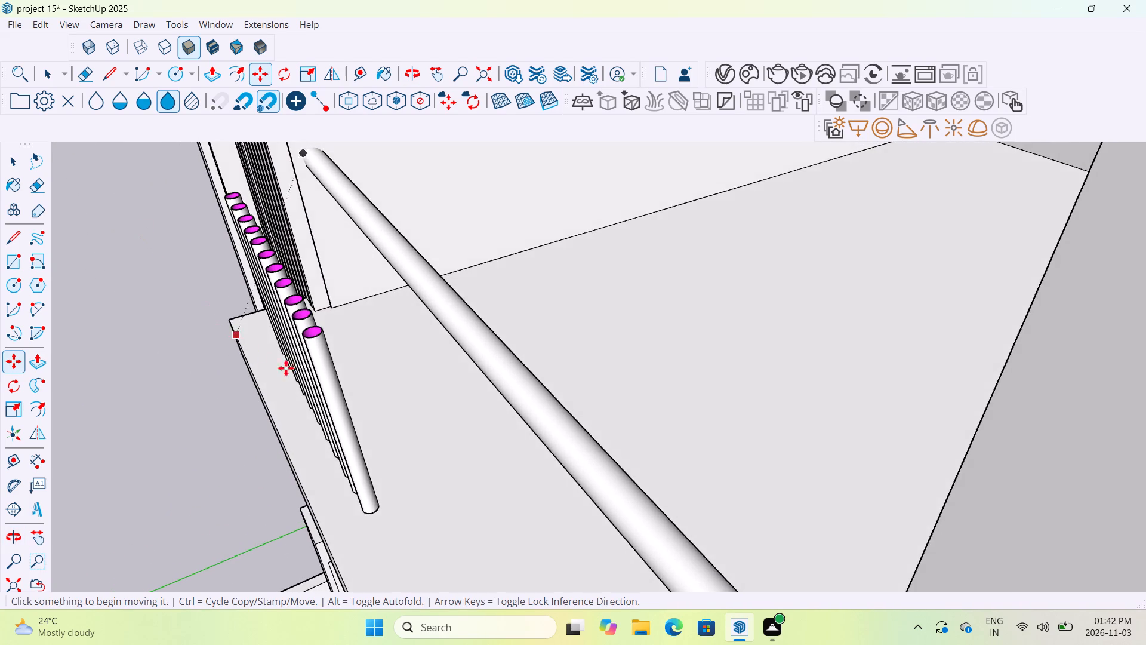
middle_click_drag(310, 382, 254, 330)
middle_click_drag(363, 457, 399, 466)
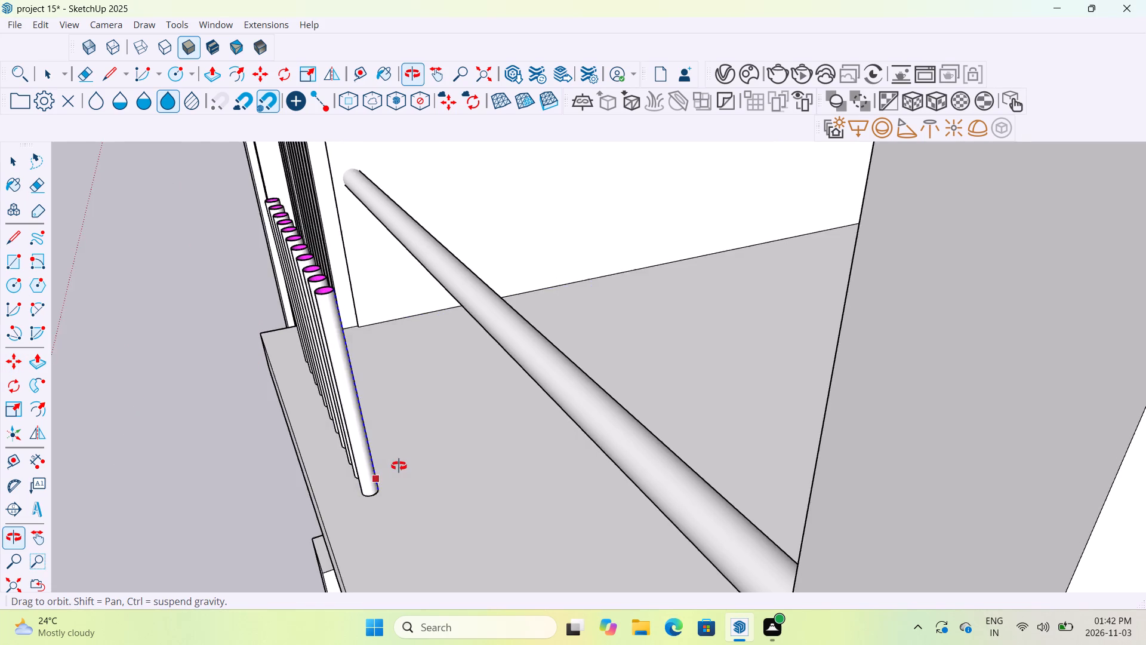
middle_click_drag(399, 466, 524, 423)
scroll(524, 423, "down", 5)
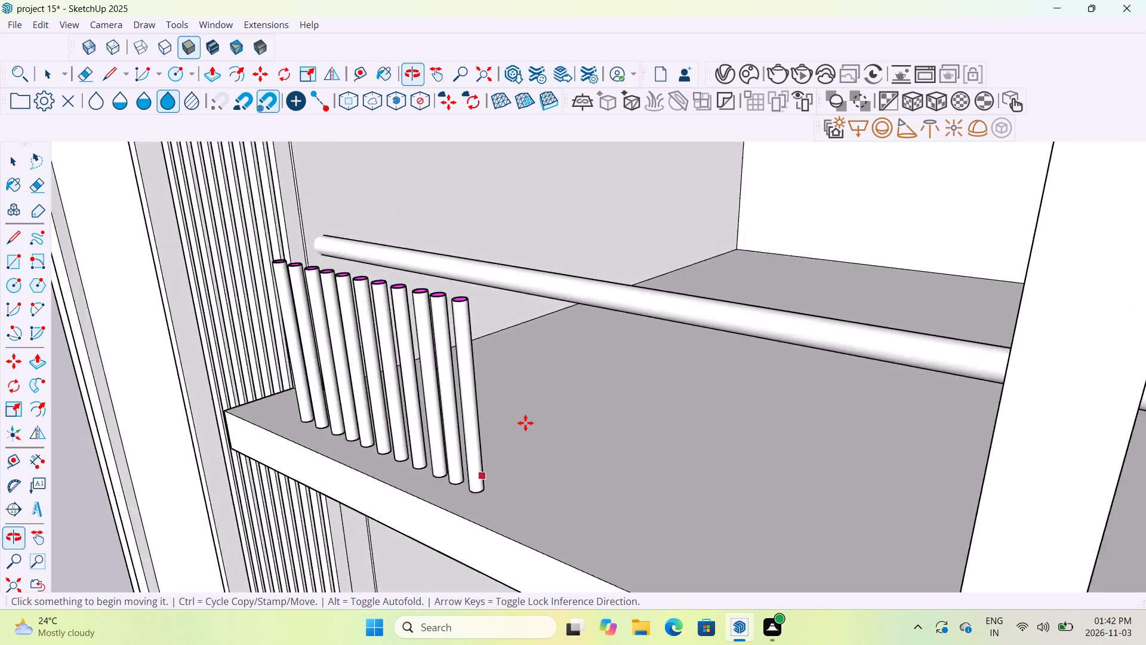
scroll(525, 423, "down", 6)
middle_click_drag(544, 428, 501, 472)
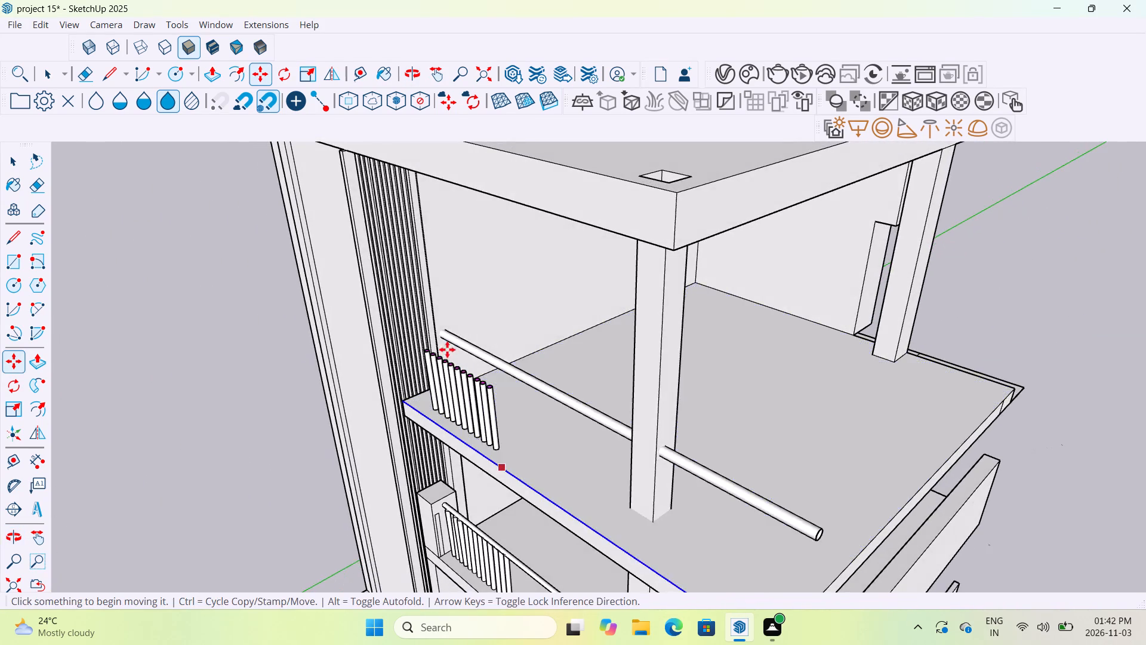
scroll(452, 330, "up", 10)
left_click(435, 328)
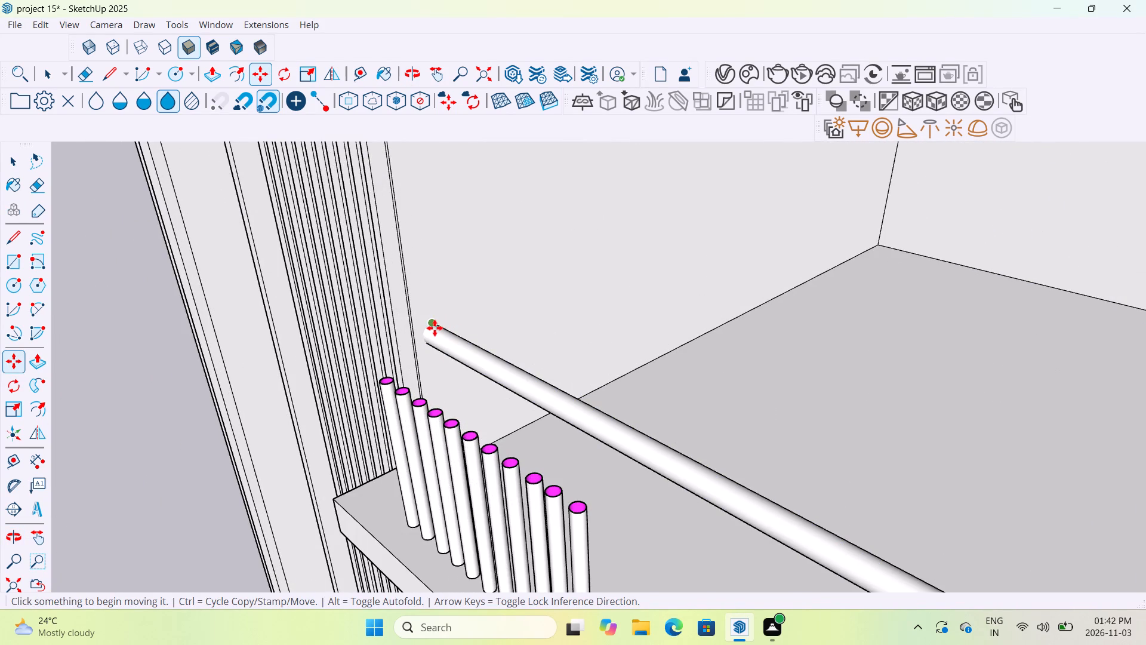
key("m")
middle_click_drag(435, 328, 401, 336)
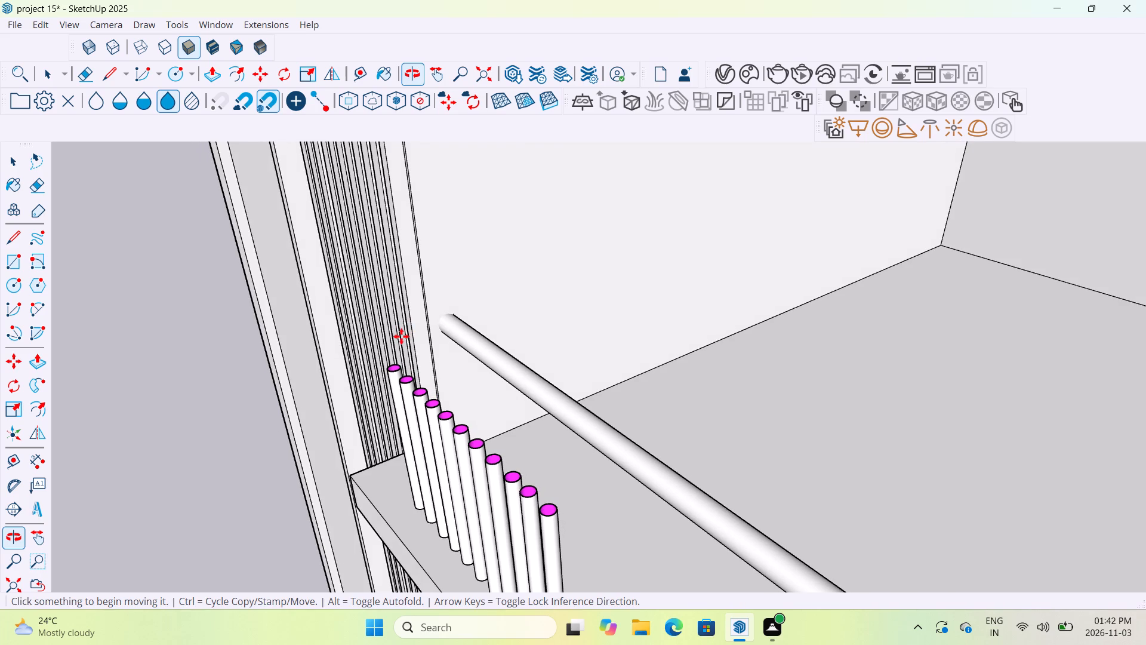
Push/Pull the side wall's narrow front face outward, toward the front of the adjoining vertical slats.
scroll(439, 320, "up", 6)
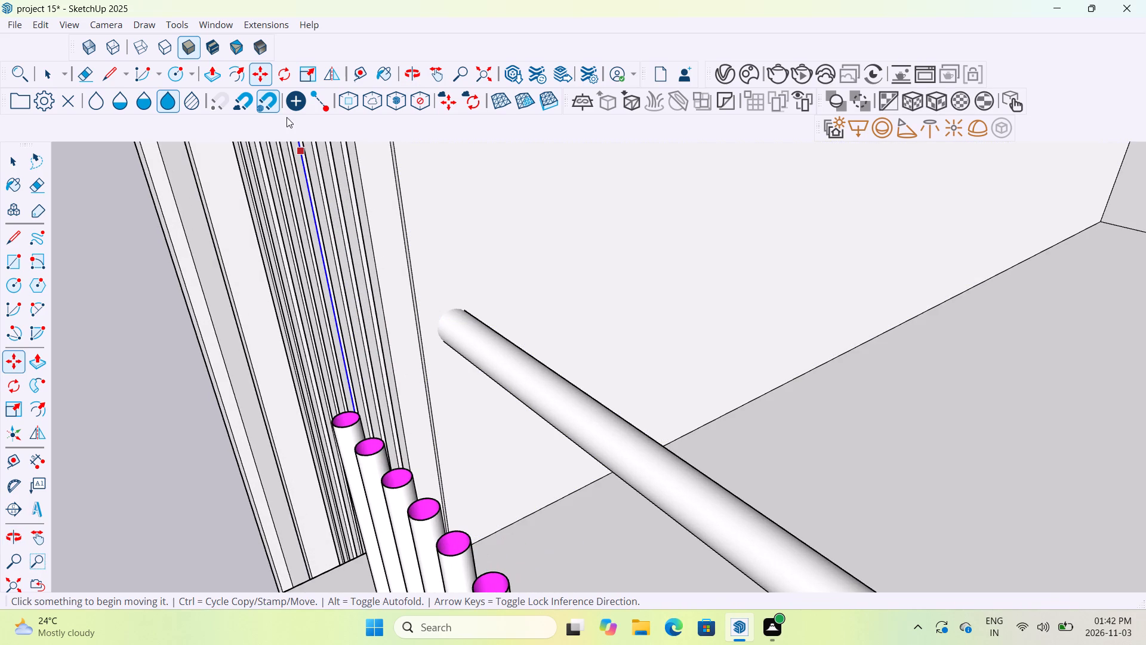
left_click(212, 84)
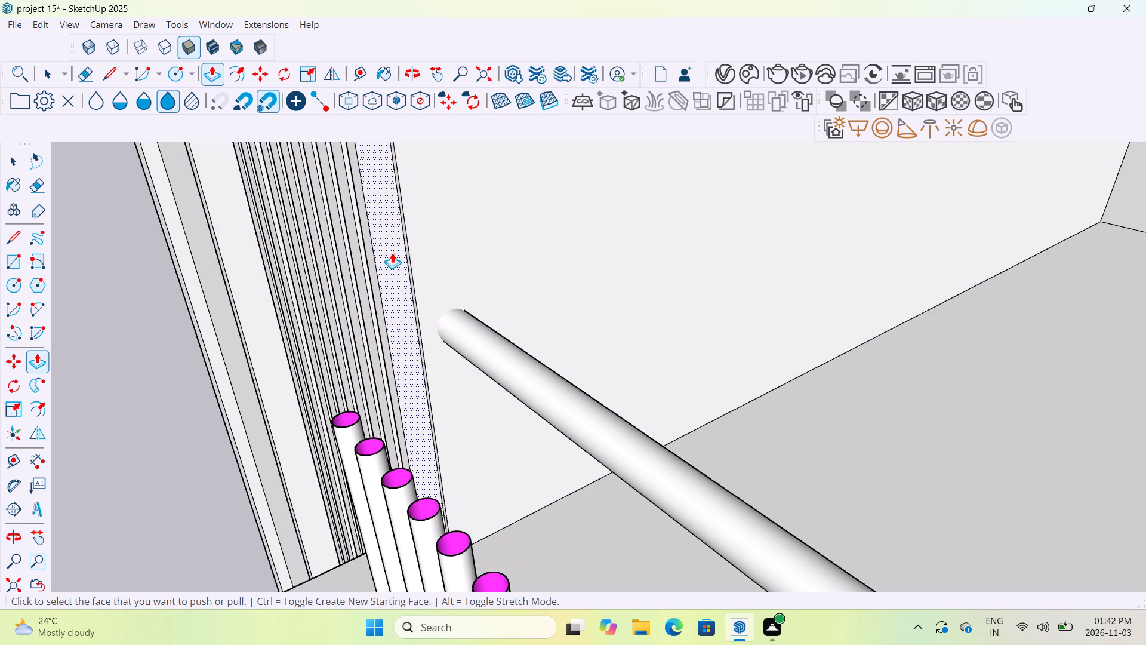
scroll(392, 253, "up", 5)
left_click(414, 233)
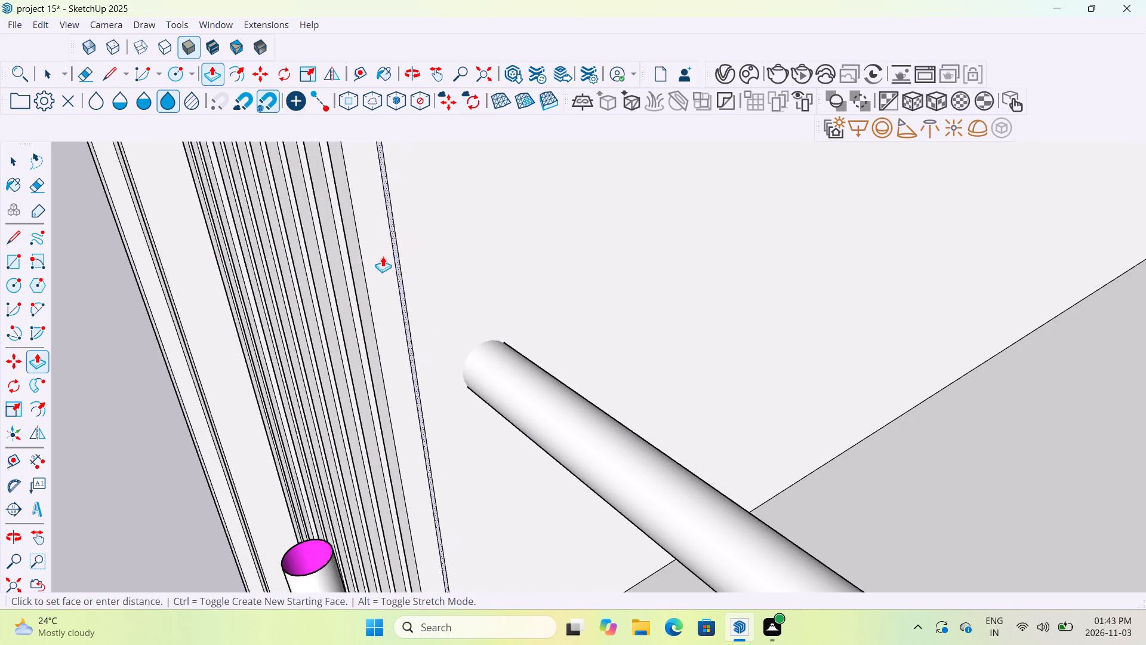
left_click(374, 265)
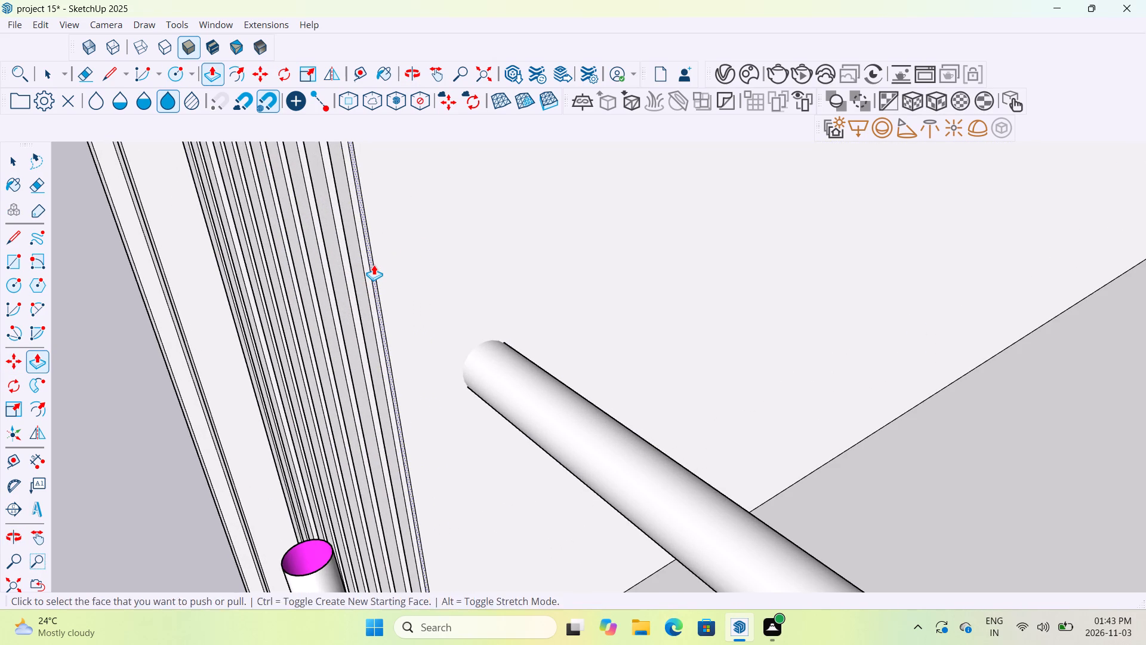
Move the full-length top-floor handrail outward along the green axis, bringing its wall end up to the vertical slats.
left_click(58, 79)
left_click(483, 369)
key("m")
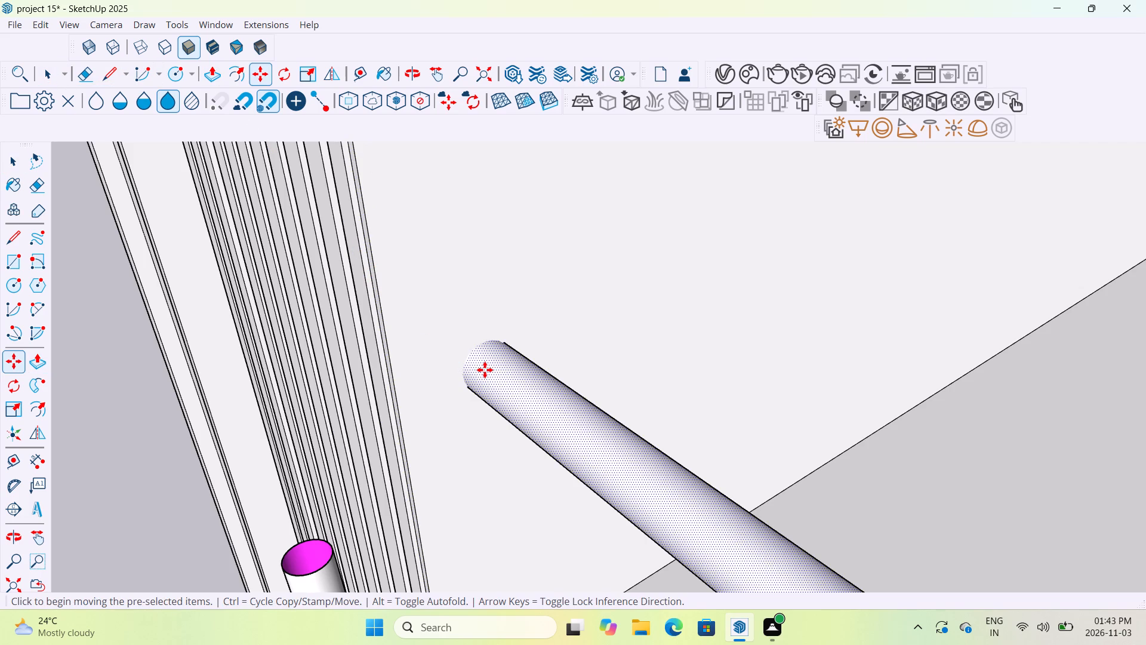
left_click(479, 349)
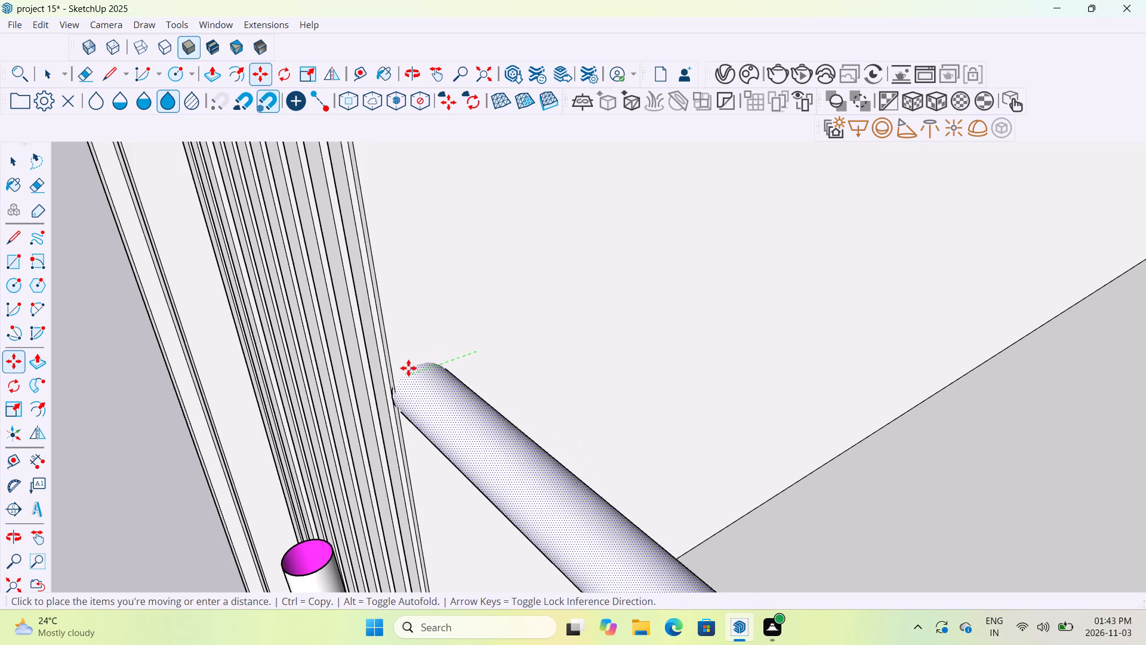
left_click(409, 367)
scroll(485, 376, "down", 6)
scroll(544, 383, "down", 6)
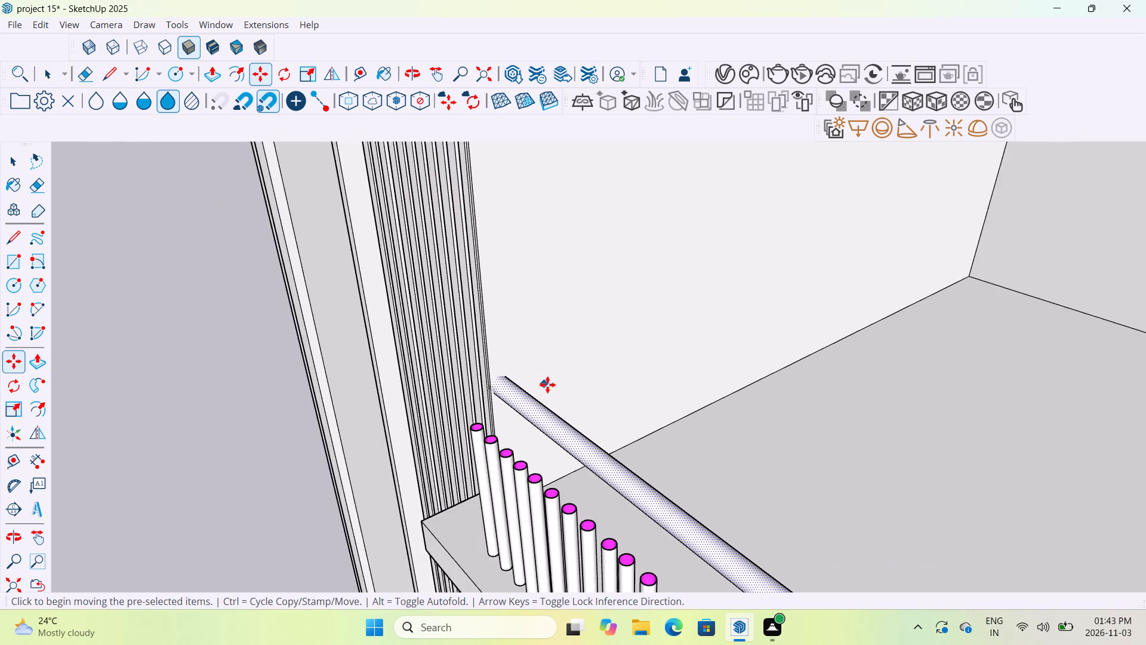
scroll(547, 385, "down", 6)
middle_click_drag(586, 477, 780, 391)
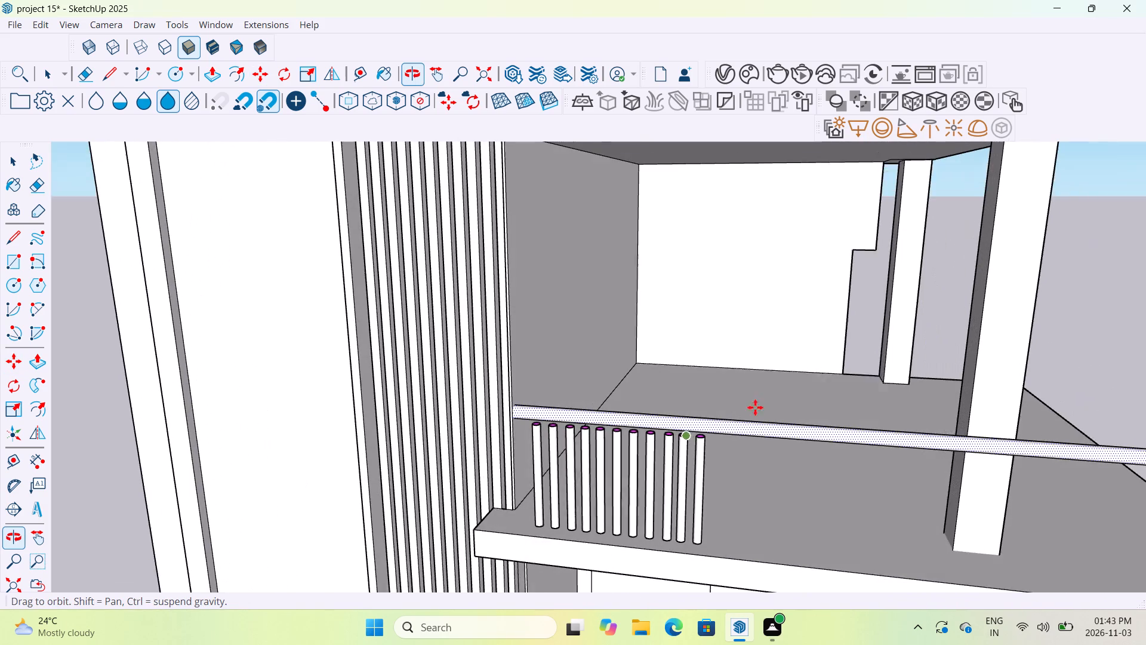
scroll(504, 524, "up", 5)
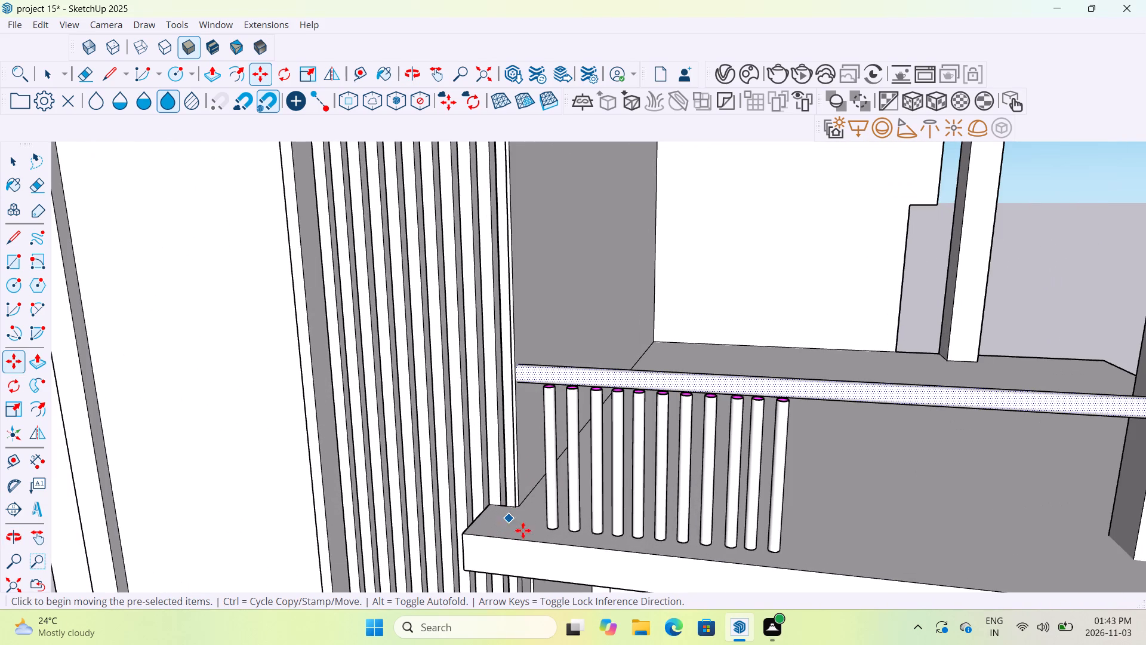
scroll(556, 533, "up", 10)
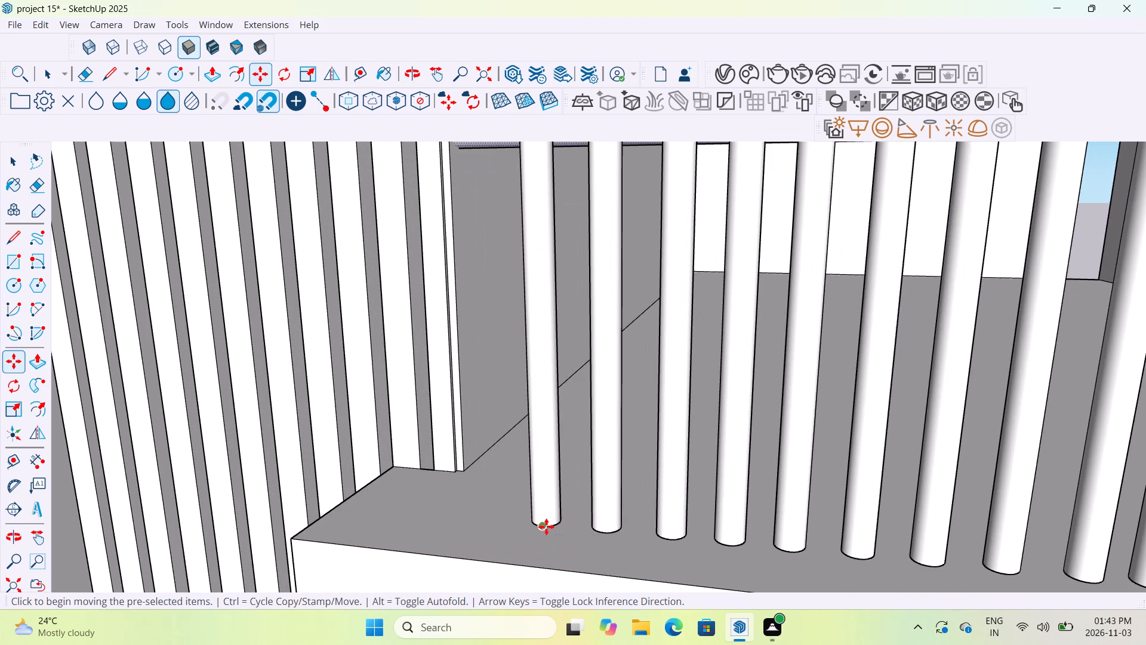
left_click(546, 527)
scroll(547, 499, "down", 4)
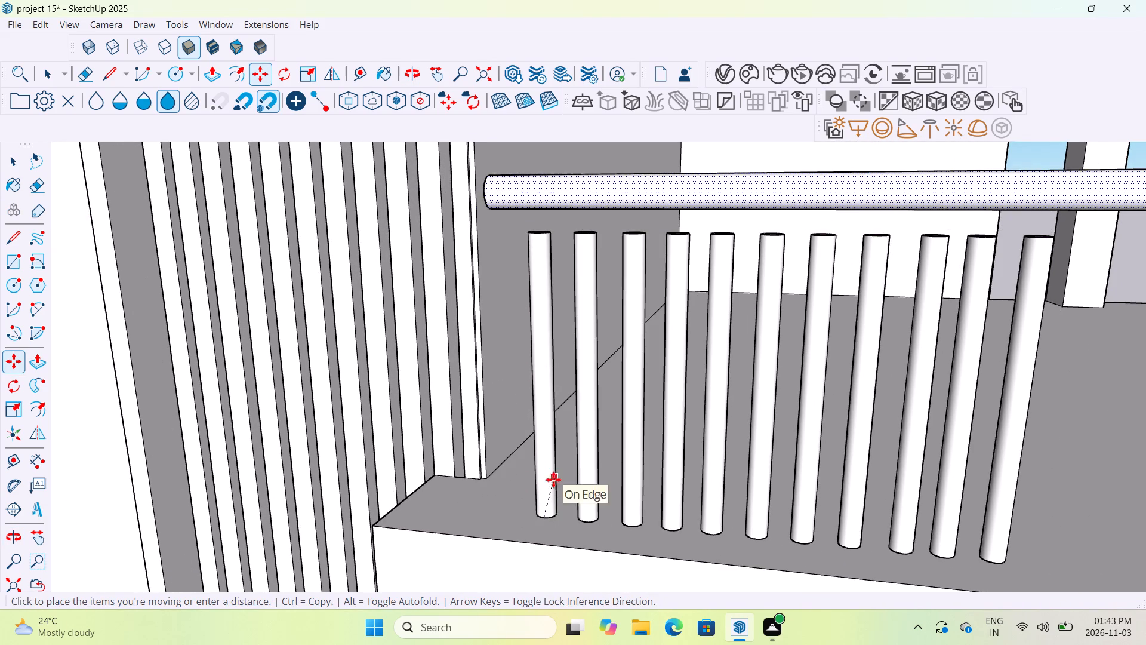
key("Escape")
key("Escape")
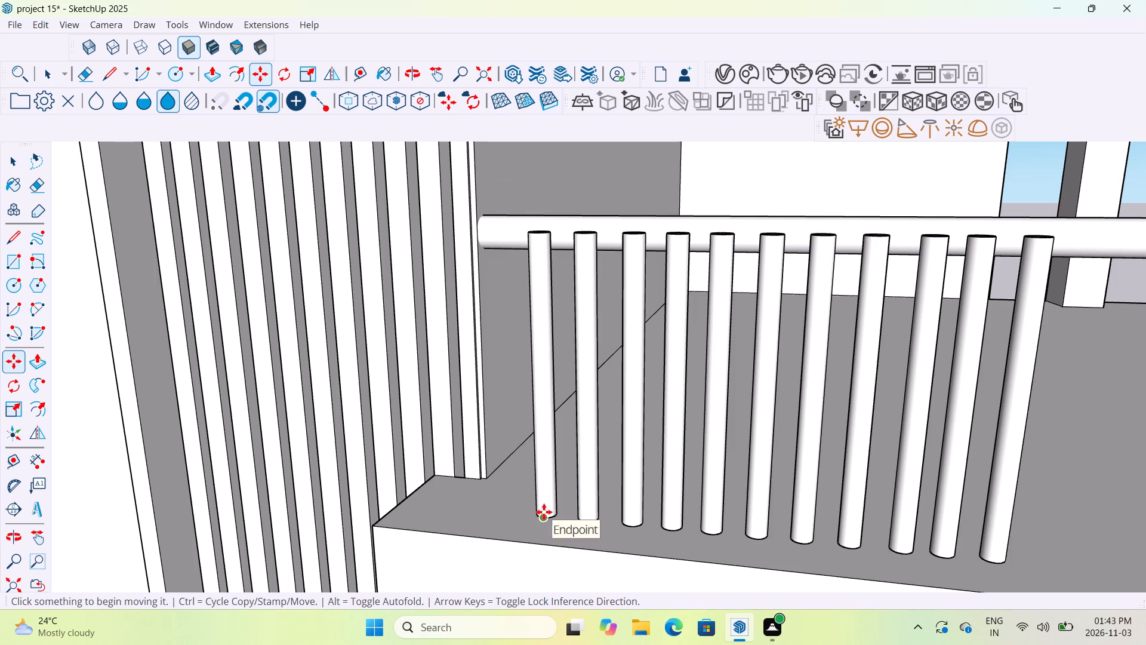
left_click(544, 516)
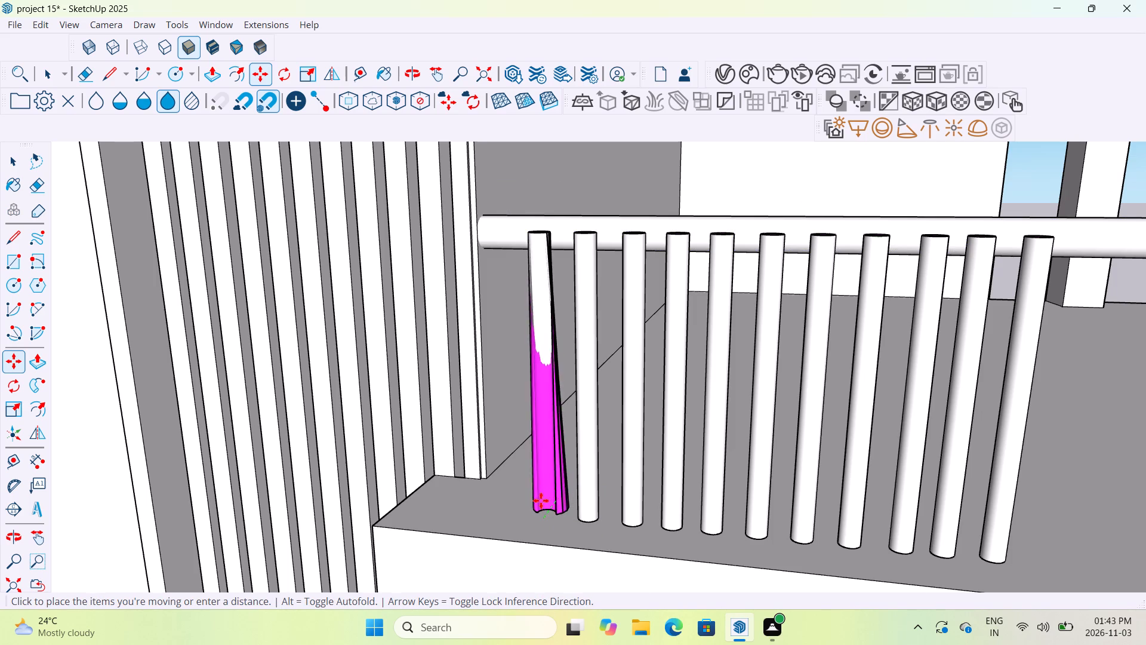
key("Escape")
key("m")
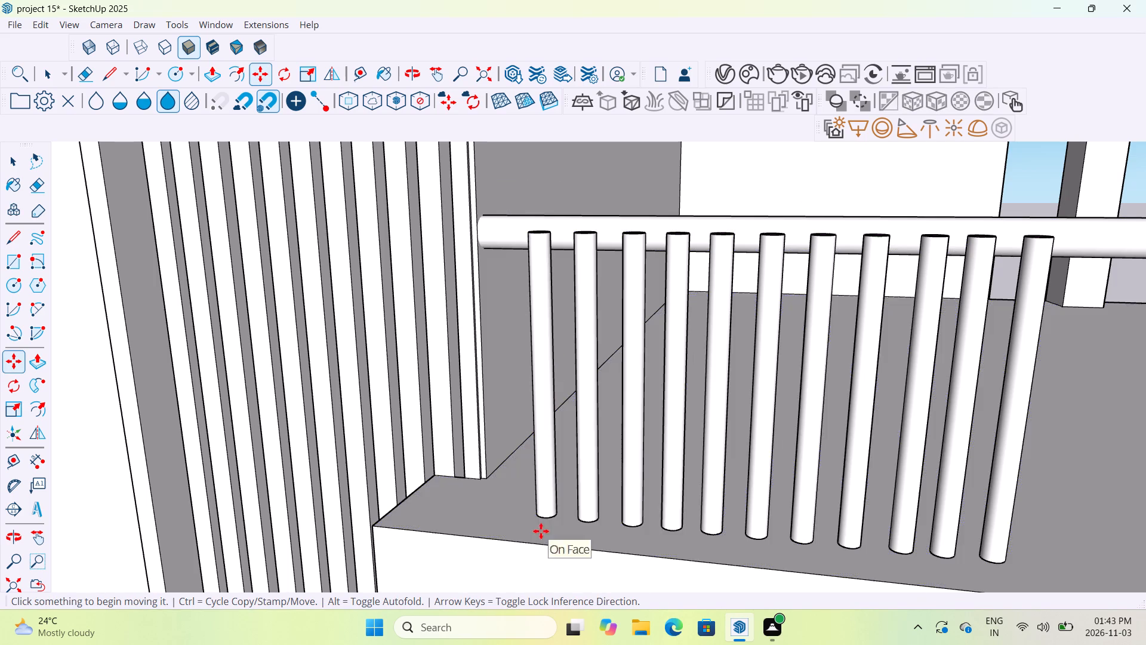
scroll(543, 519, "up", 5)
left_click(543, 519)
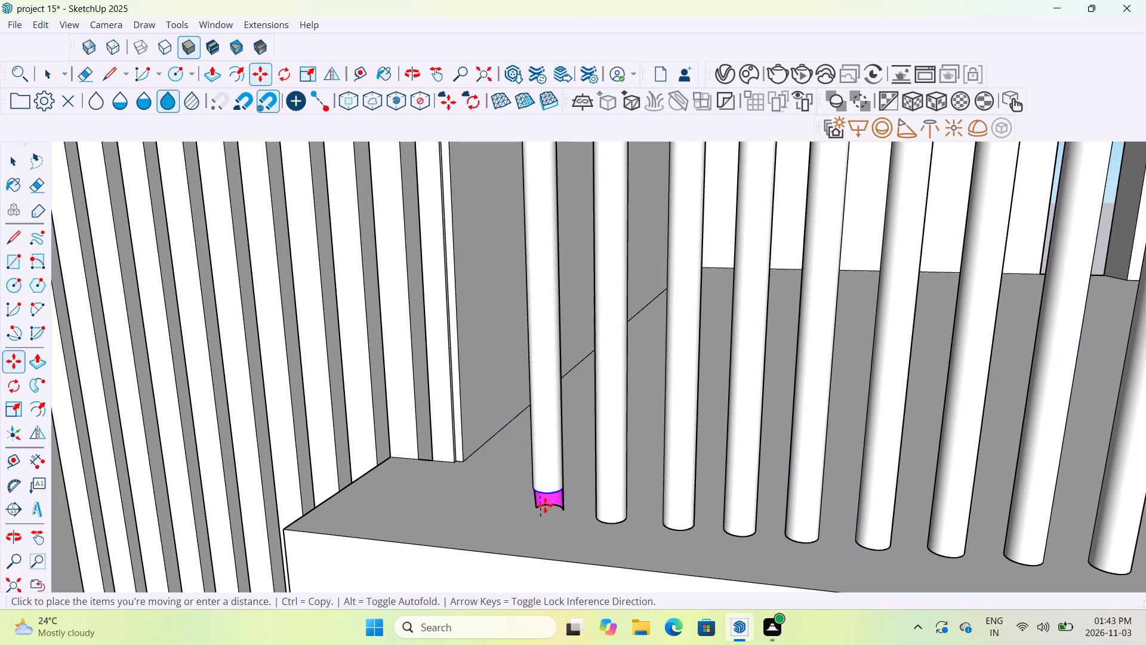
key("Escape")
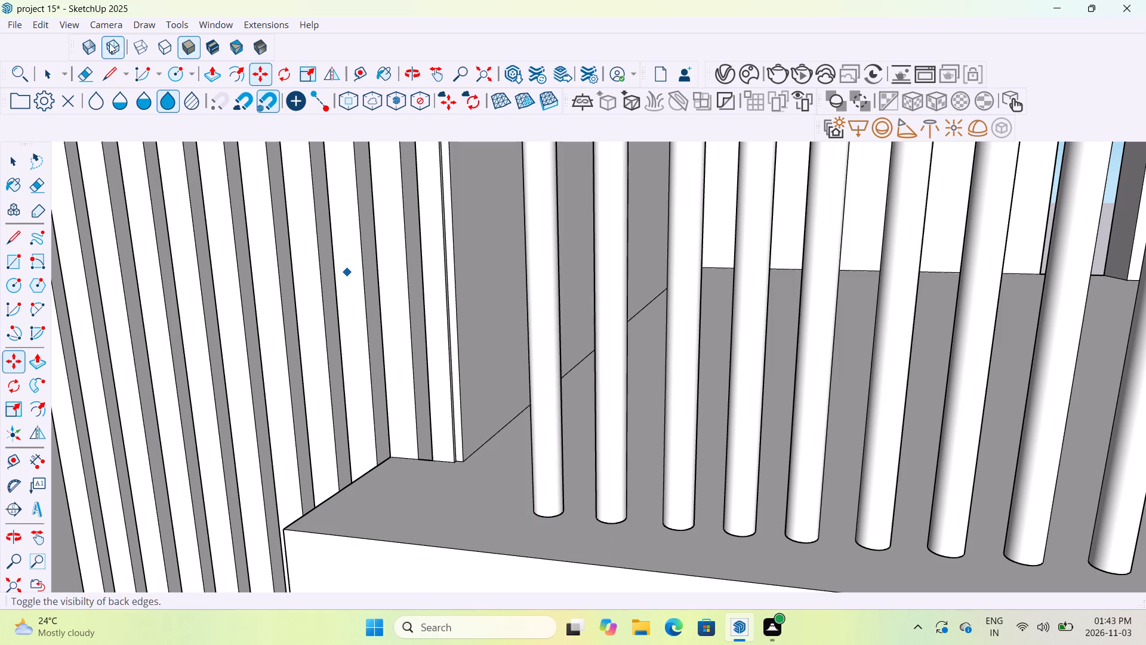
Move the baluster nearest the slatted side wall inward along the green axis, from the terrace edge to the handrail line.
left_click(51, 75)
left_click(540, 511)
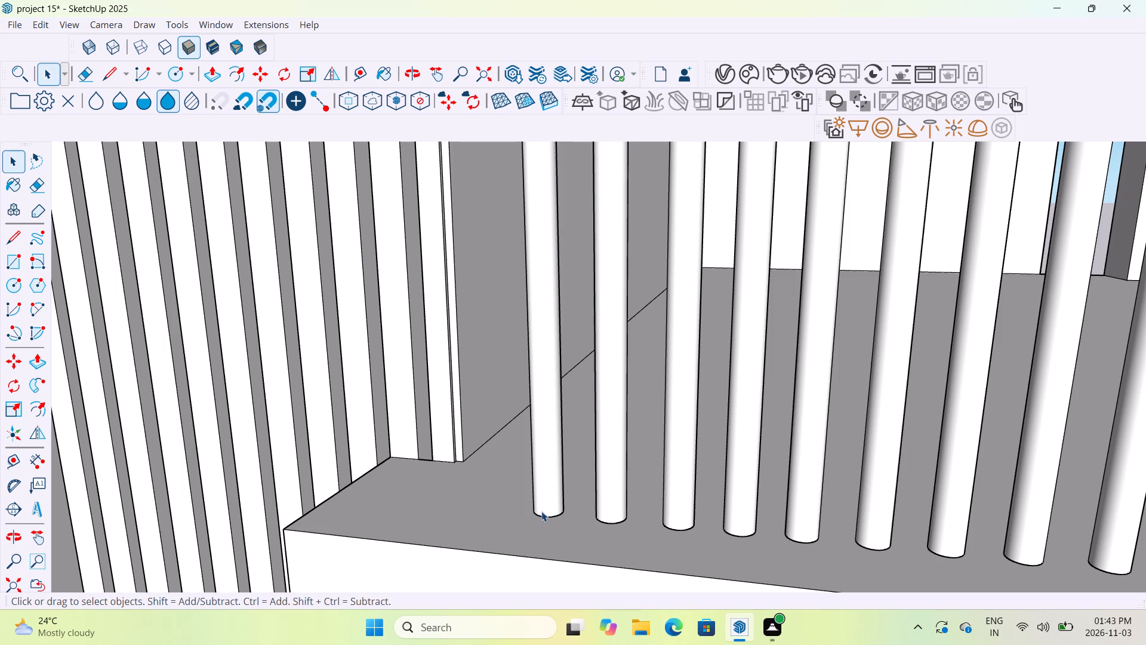
key("m")
left_click(542, 513)
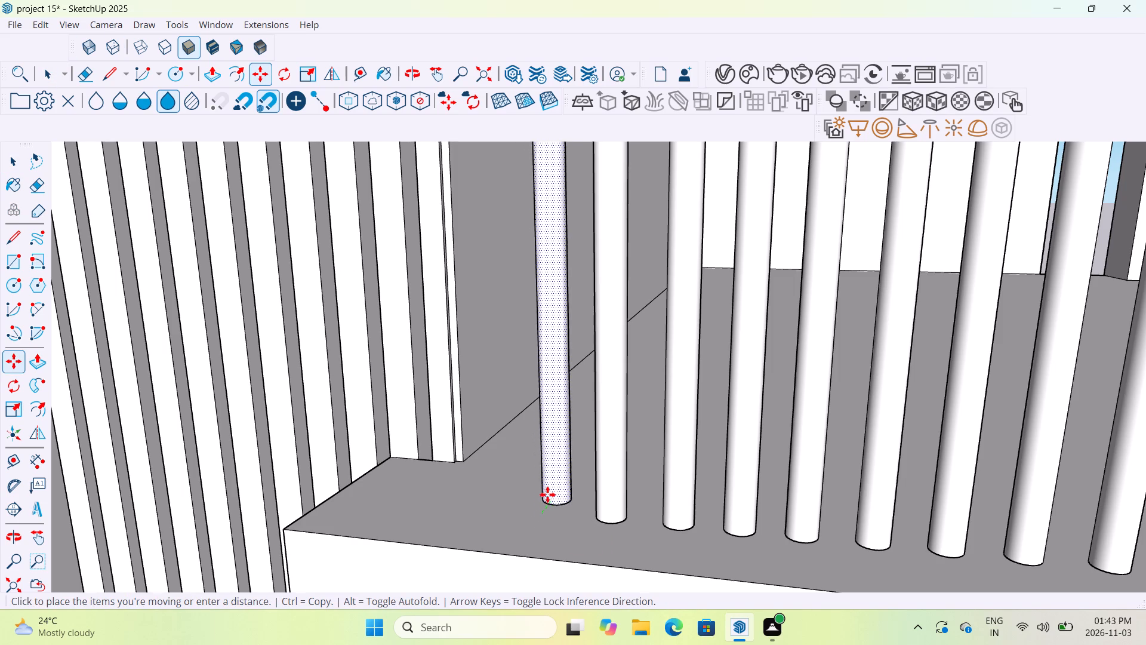
scroll(547, 494, "down", 5)
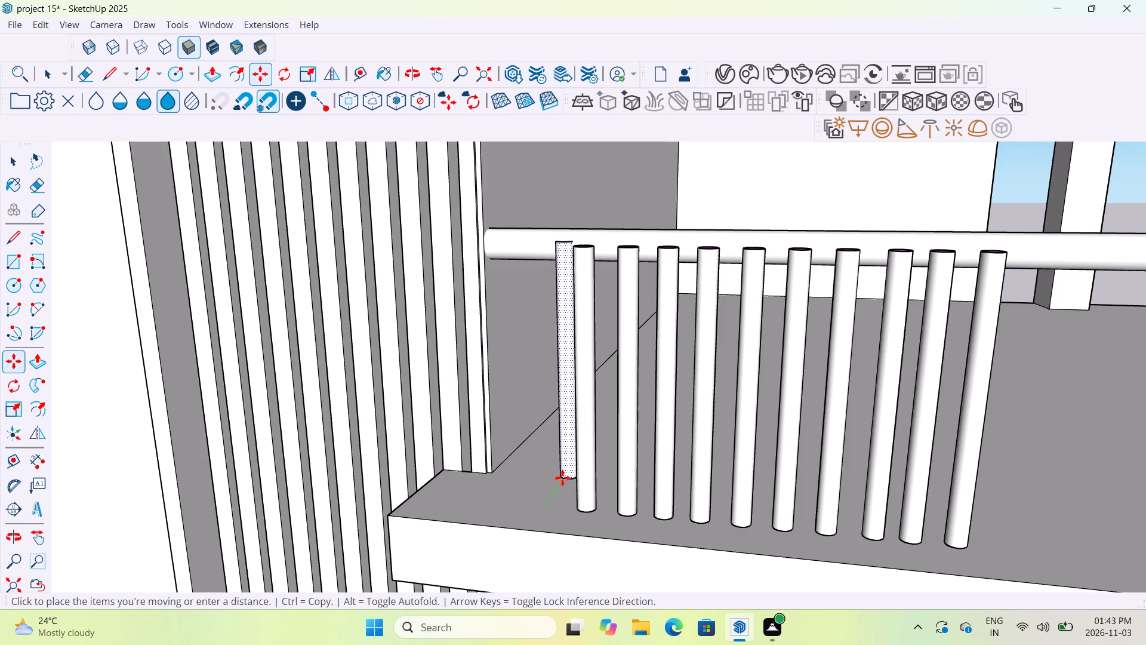
left_click(565, 477)
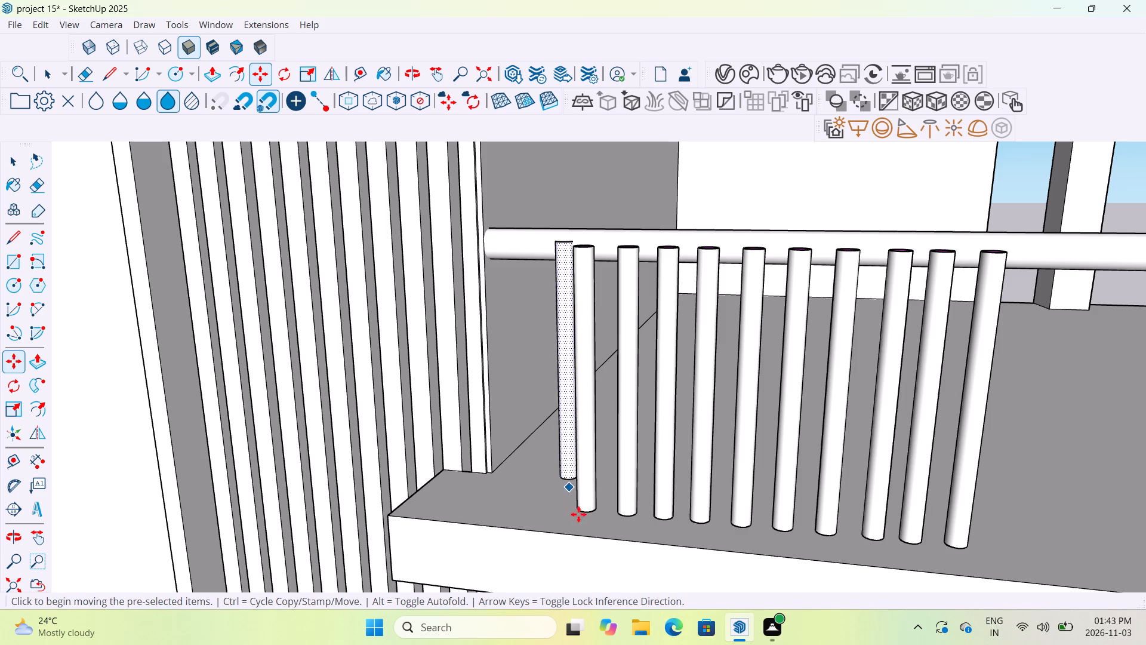
left_click(580, 518)
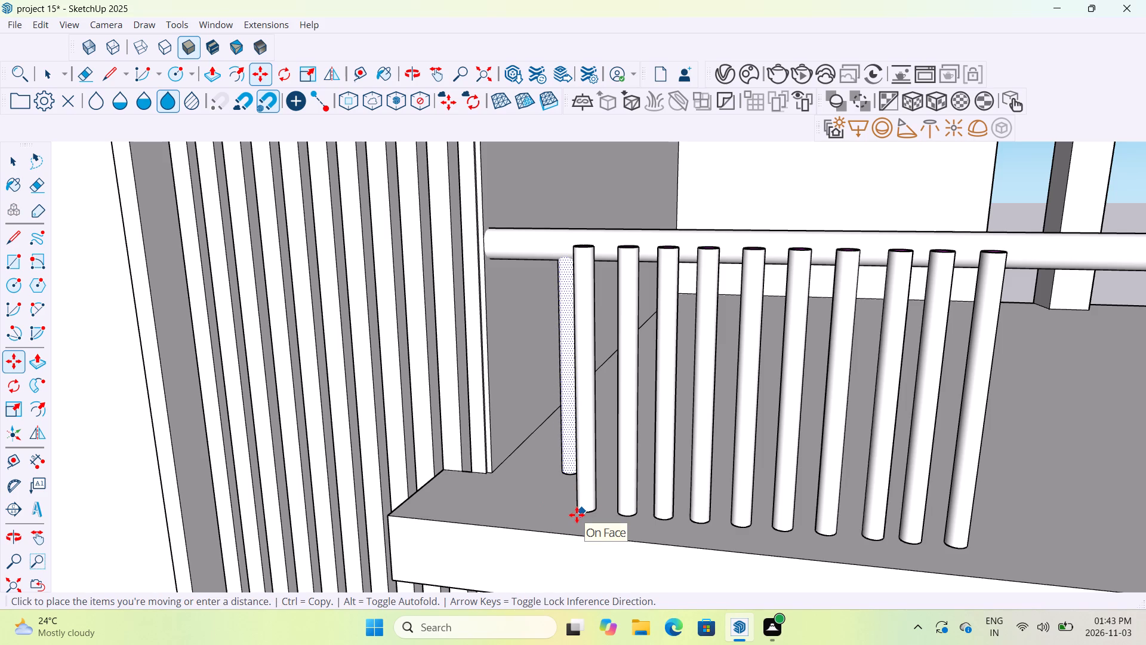
key("Escape")
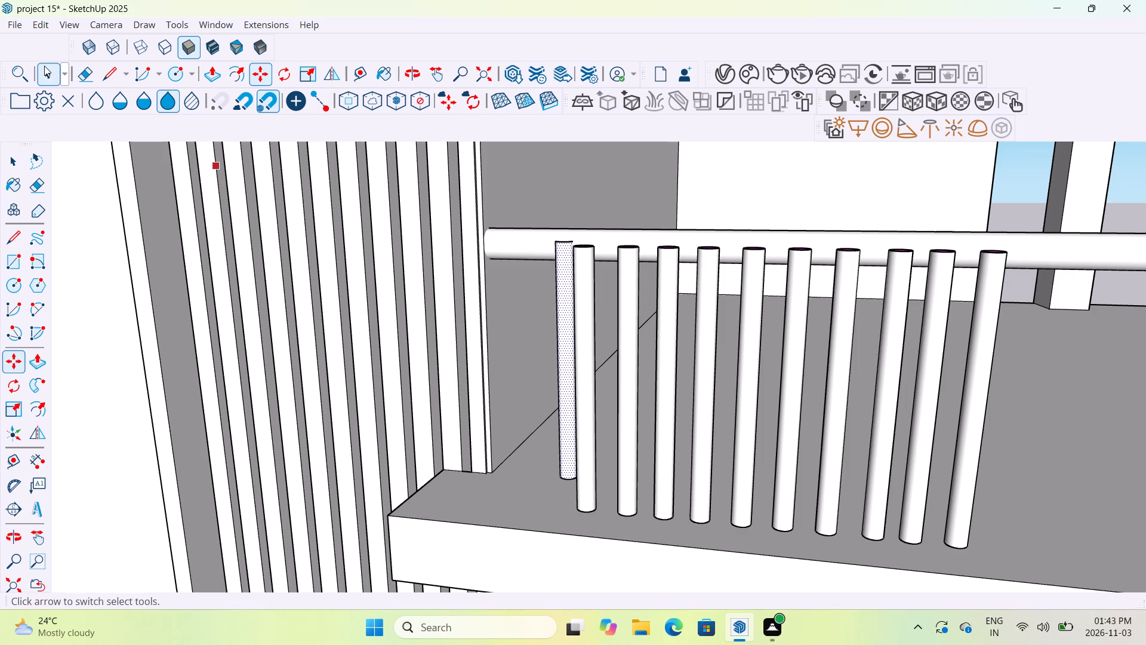
Move the second baluster from the side wall inward along the green axis, in line with the first one.
left_click(44, 66)
left_click(581, 502)
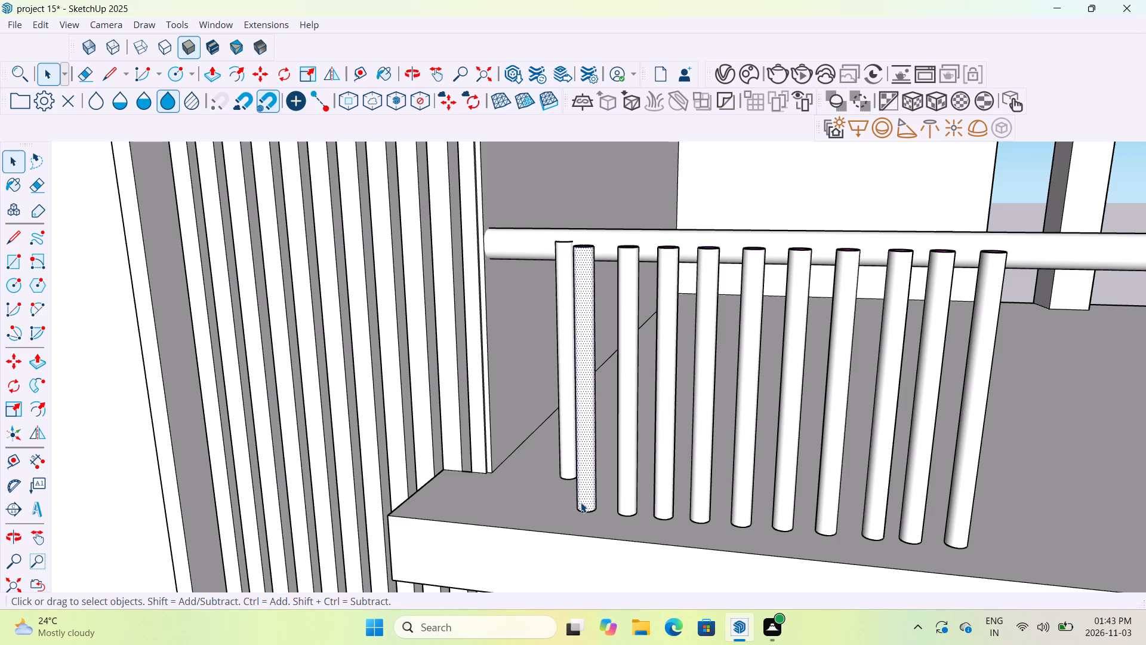
key("m")
left_click(583, 512)
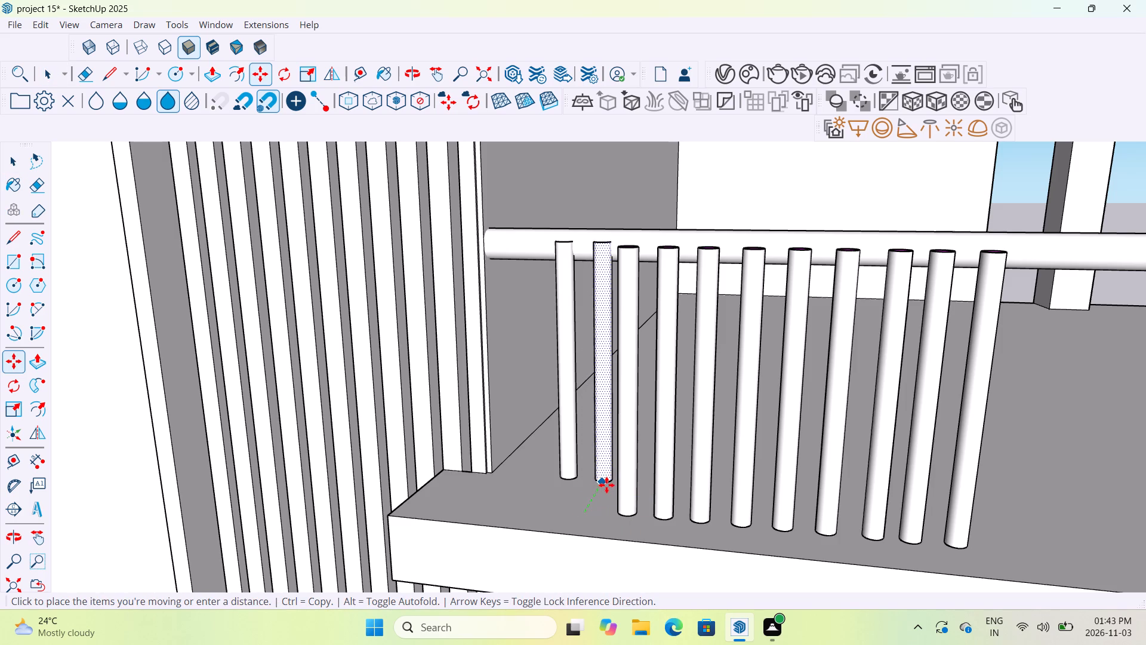
left_click(606, 485)
left_click(622, 512)
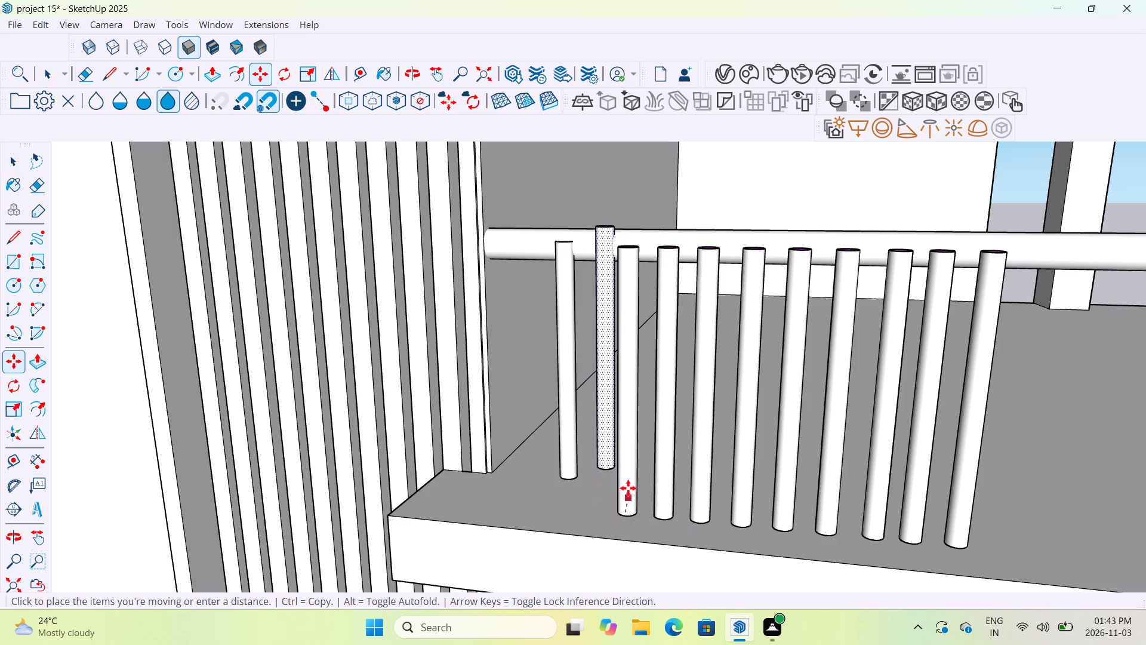
key("Escape")
key("Escape")
Move the third and fourth balusters from the side wall inward along the green axis, in line with the first two.
left_click(627, 513)
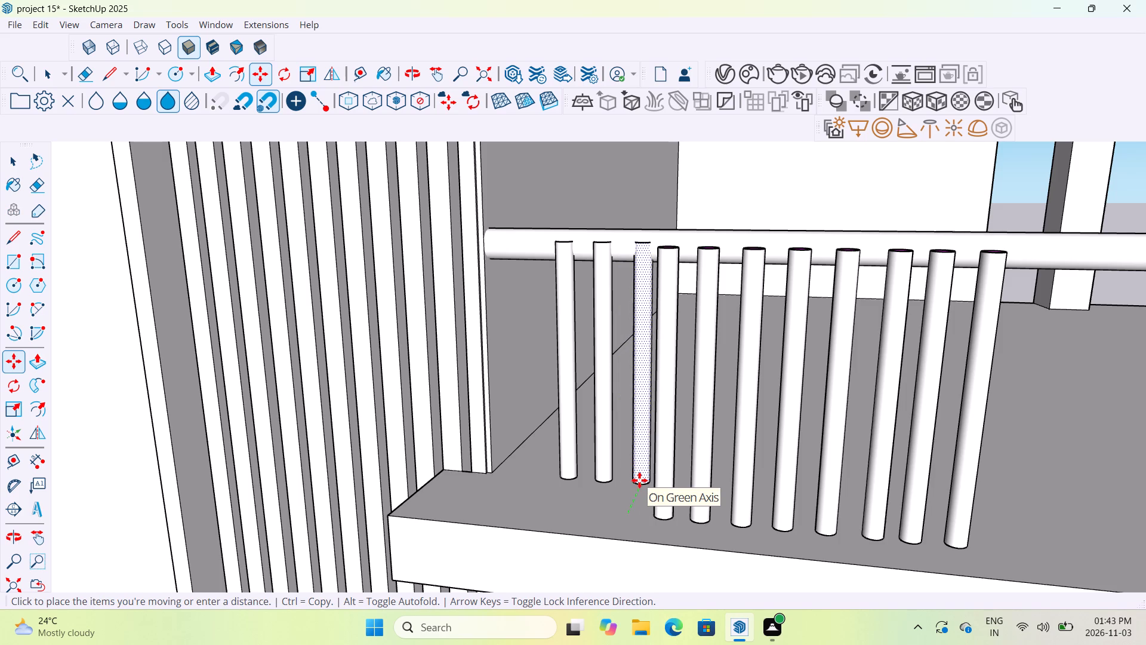
key("Escape")
left_click(661, 518)
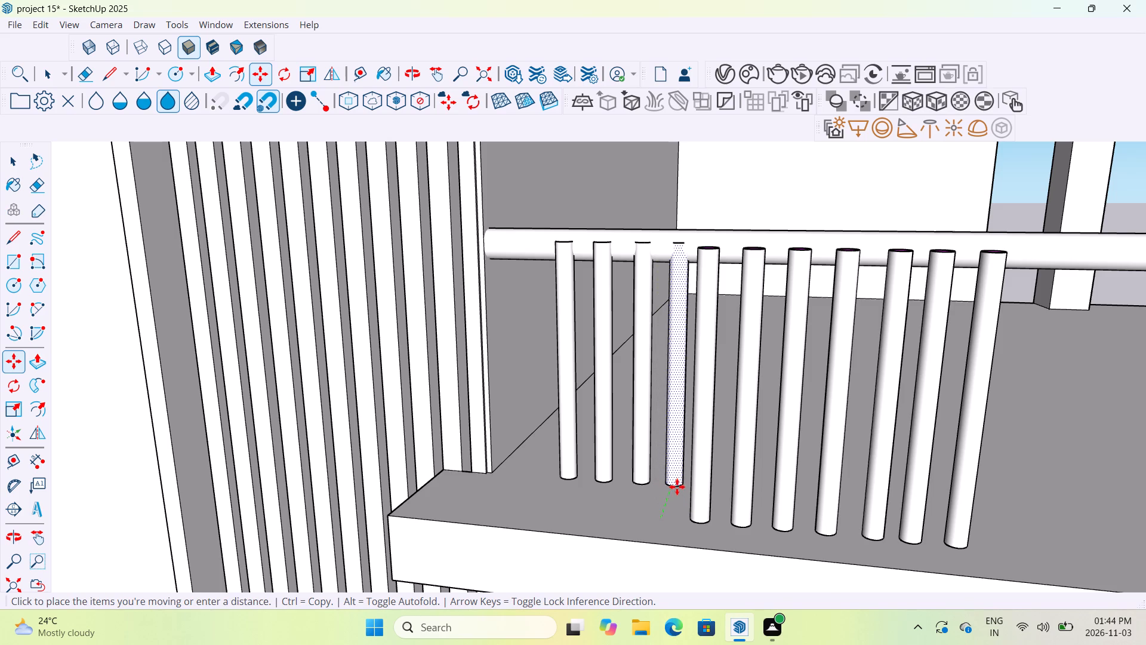
left_click(676, 490)
key("Escape")
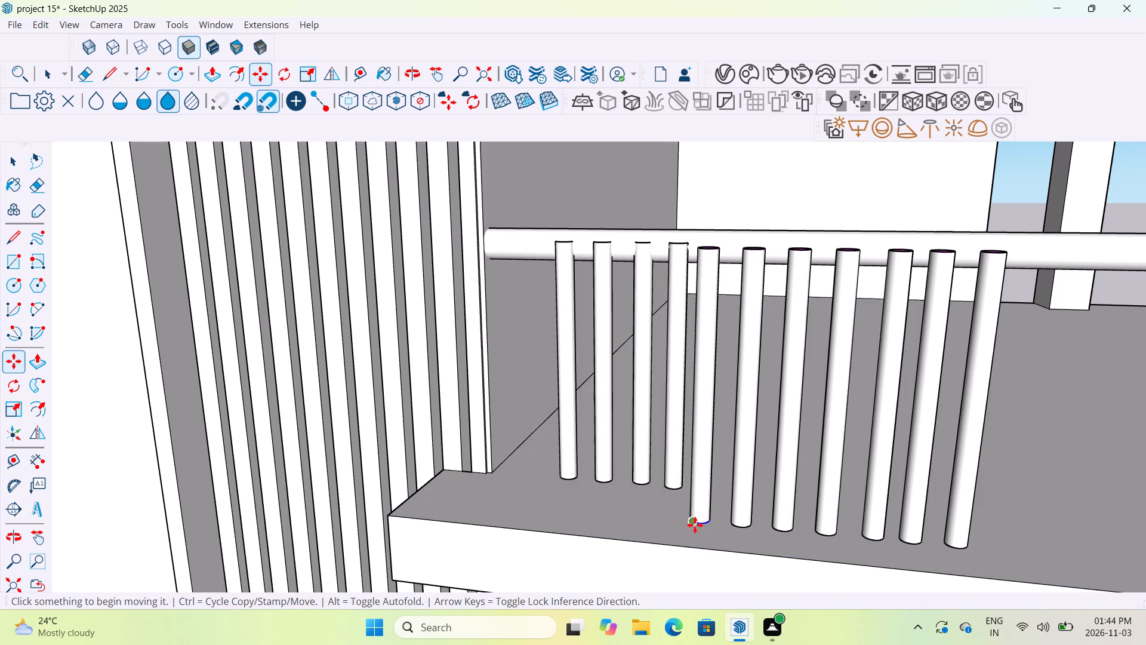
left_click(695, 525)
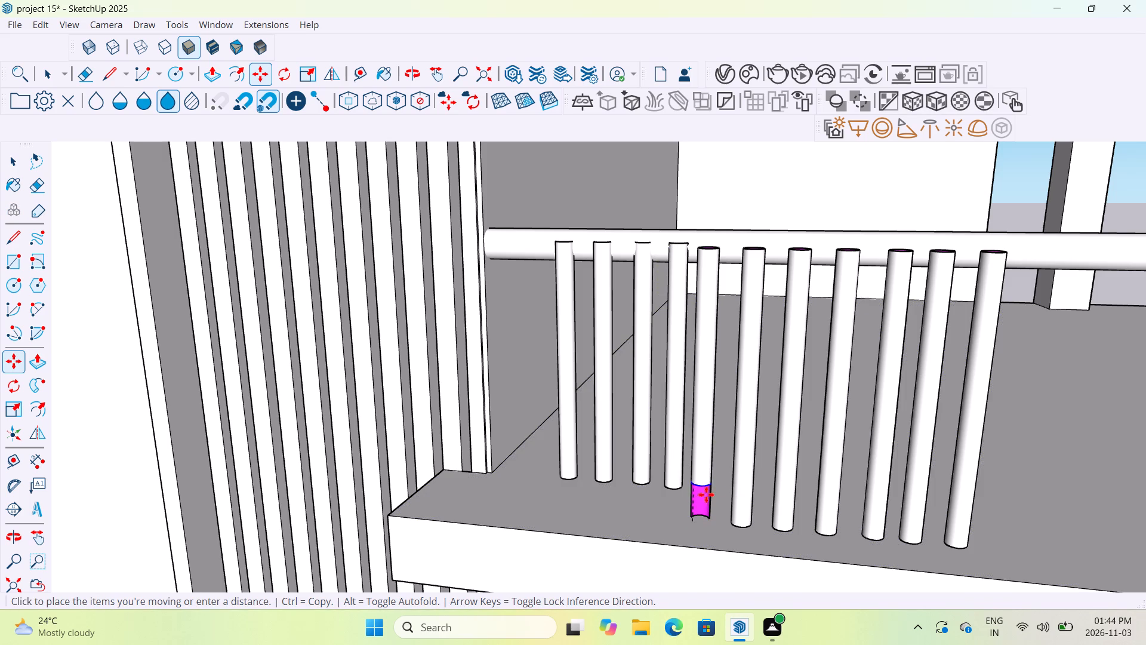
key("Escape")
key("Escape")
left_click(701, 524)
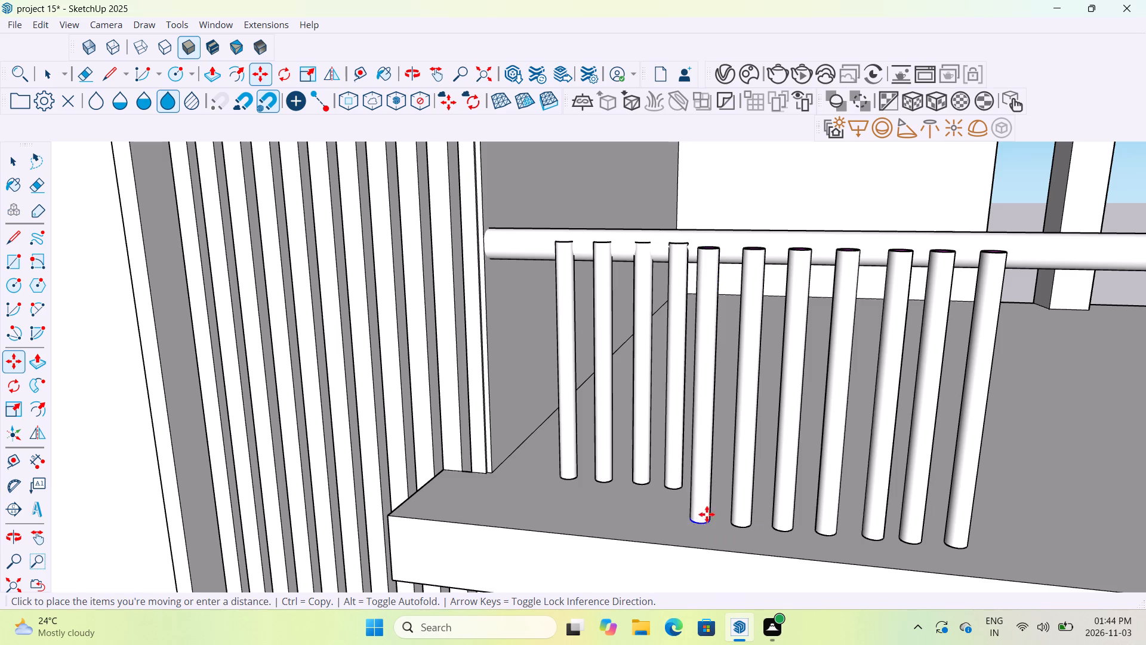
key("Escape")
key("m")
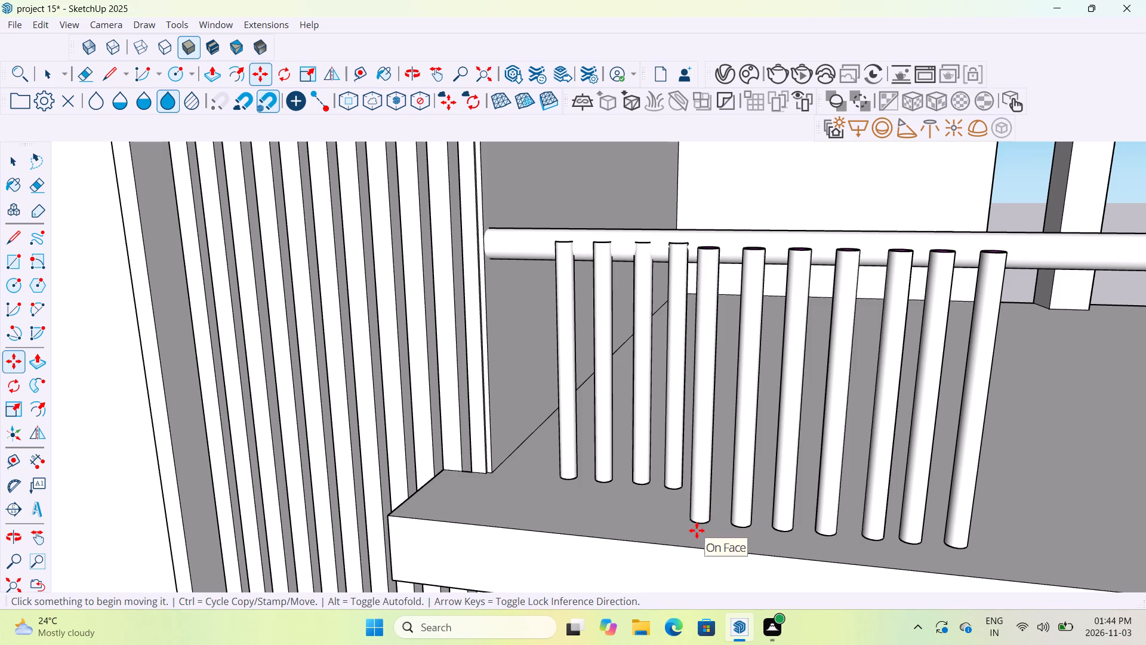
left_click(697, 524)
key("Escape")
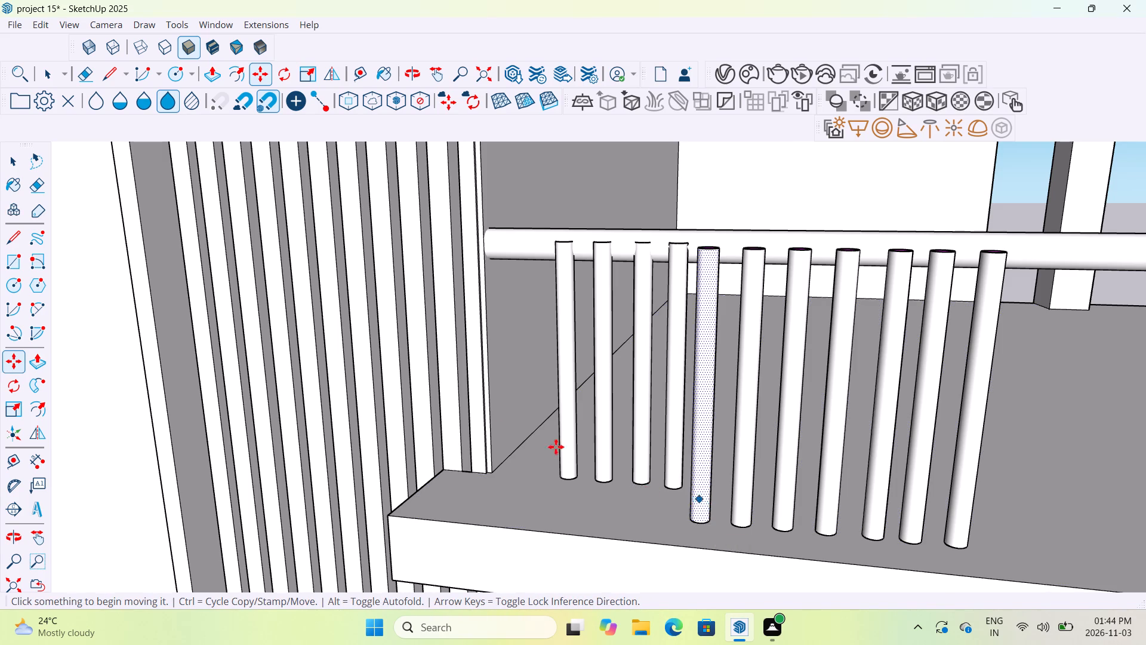
Move the fifth baluster from the side wall inward along the green axis, in line with the first four.
left_click(43, 77)
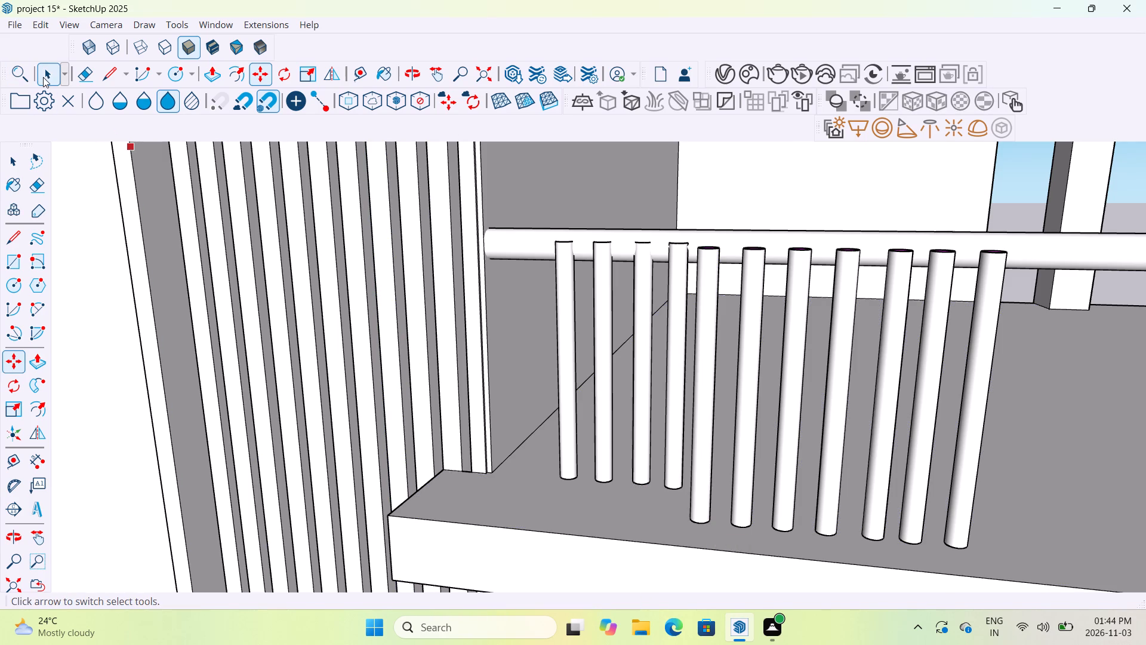
scroll(713, 529, "up", 3)
left_click(694, 518)
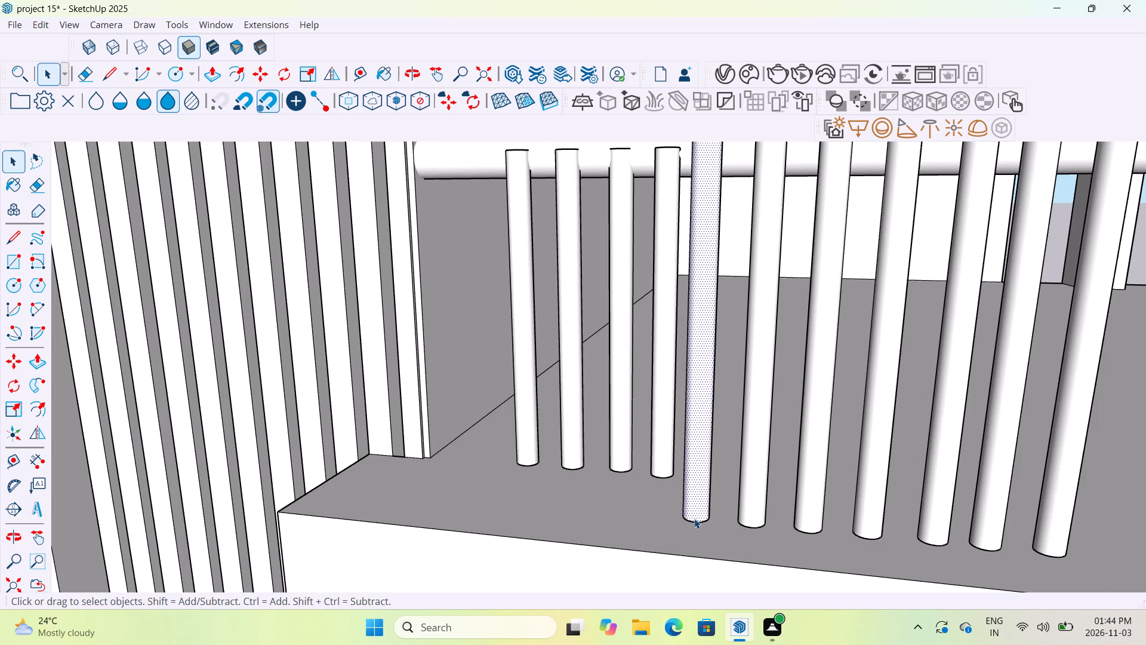
key("m")
left_click(694, 520)
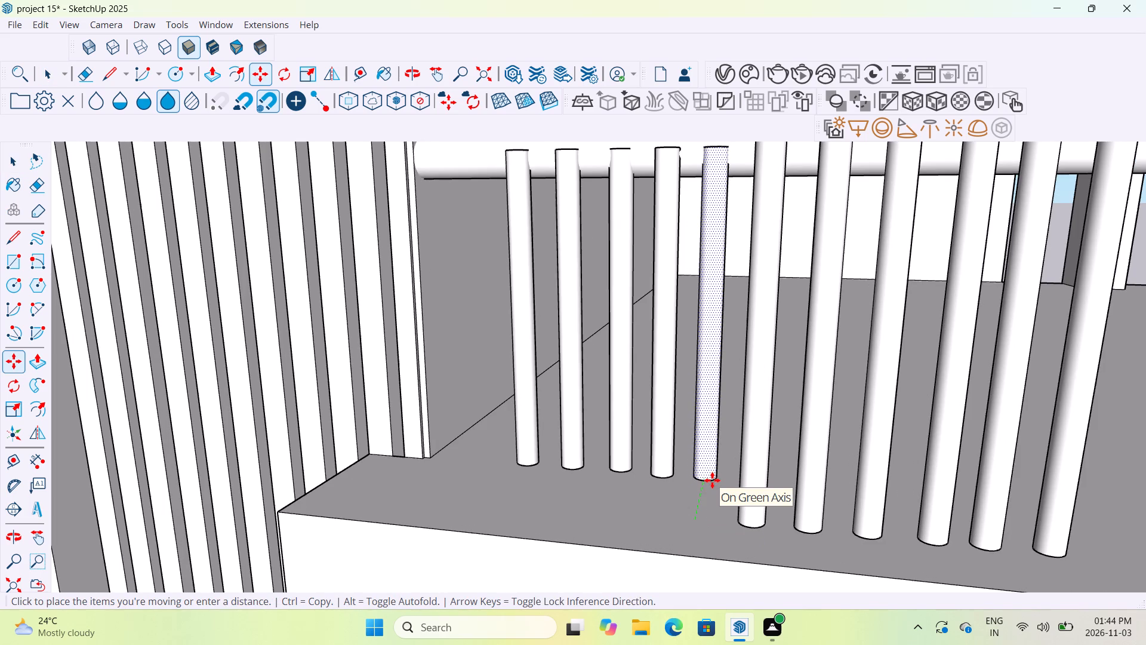
left_click(712, 480)
left_click(751, 528)
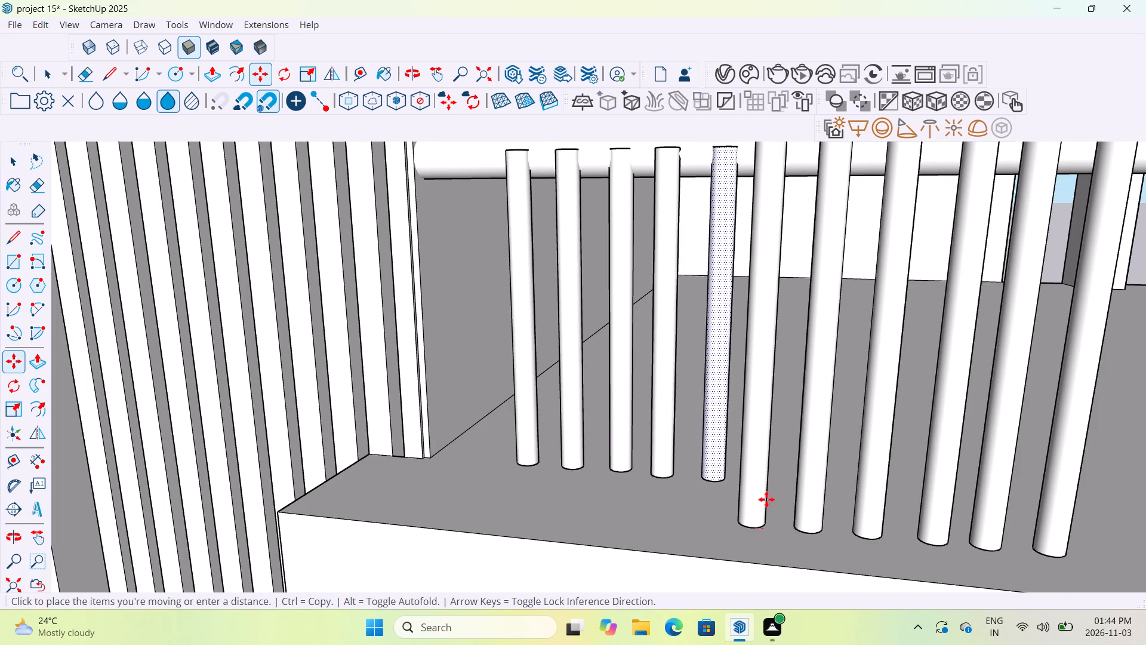
key("Escape")
key("Escape")
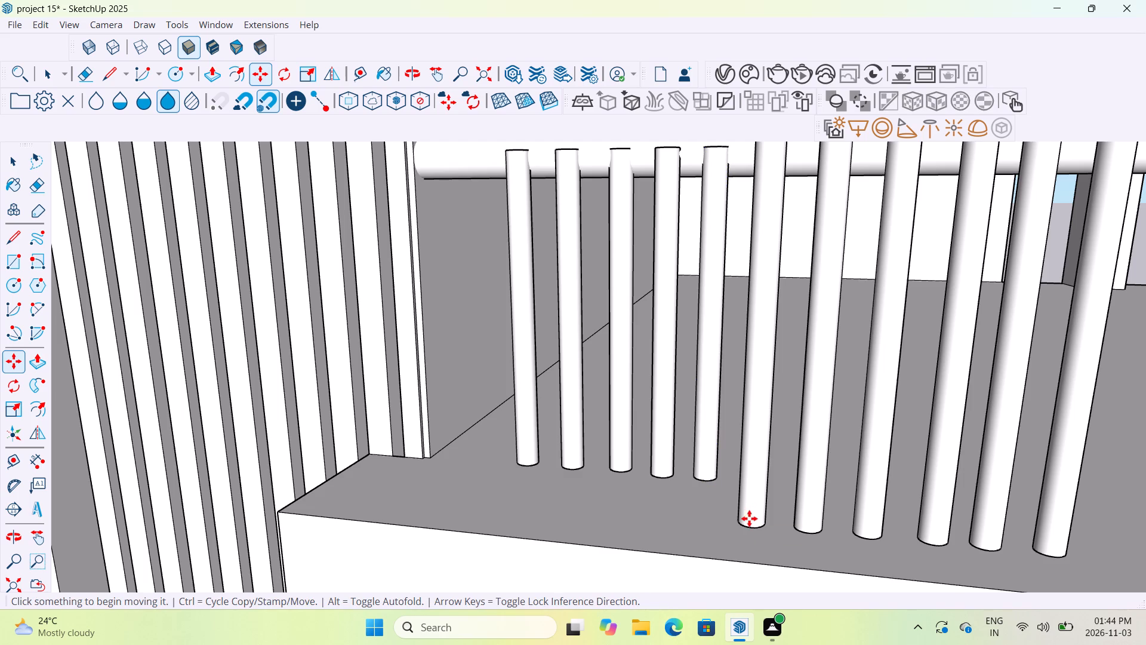
Move the sixth baluster from the side wall inward along the green axis, in line with the first five.
left_click(748, 526)
key("Escape")
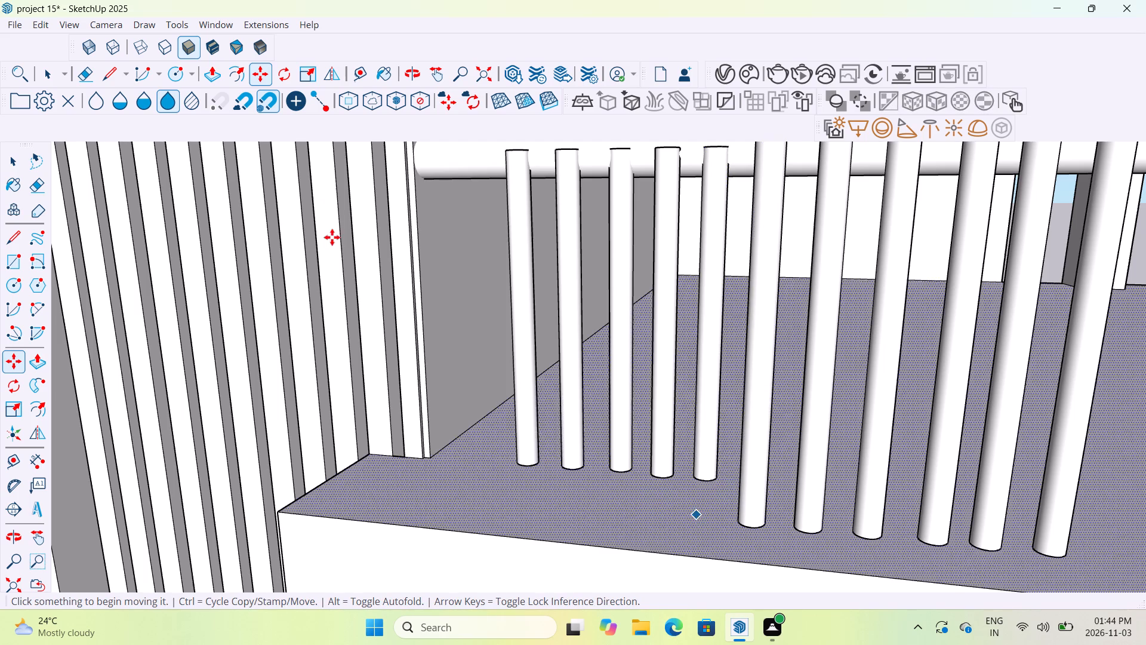
left_click(39, 82)
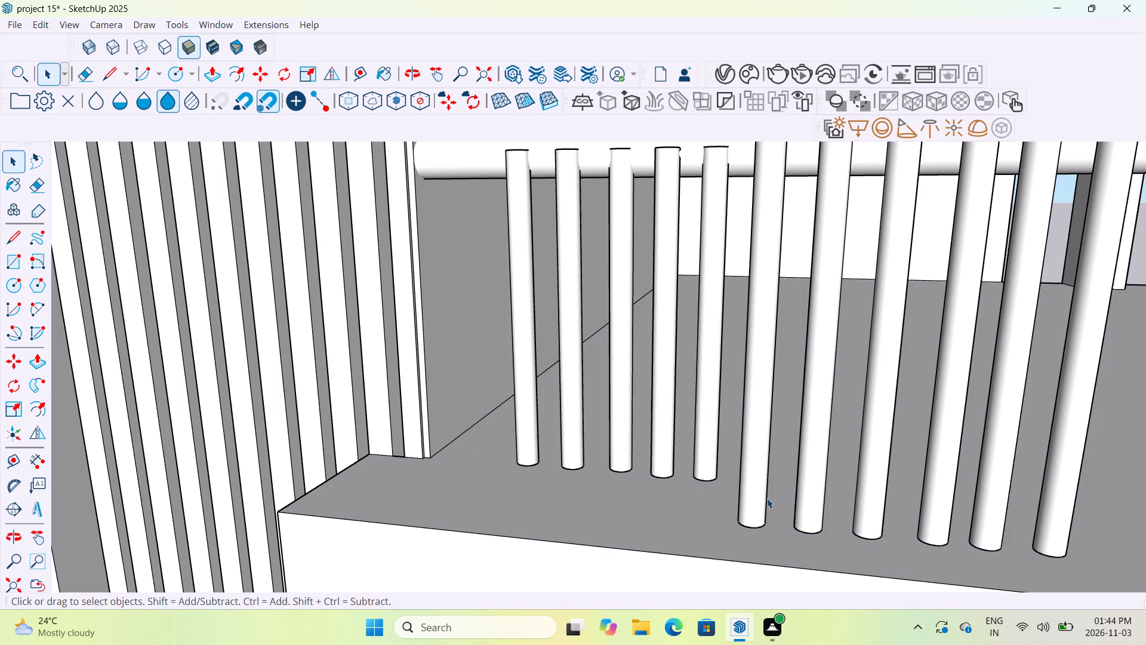
left_click(748, 520)
key("m")
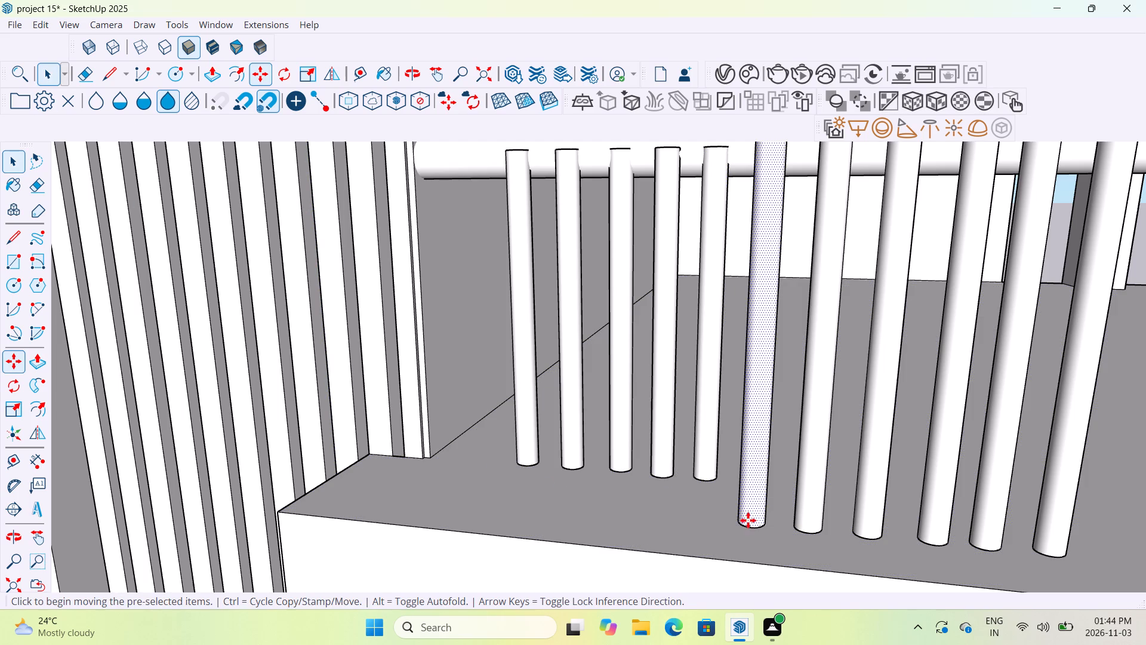
left_click(747, 526)
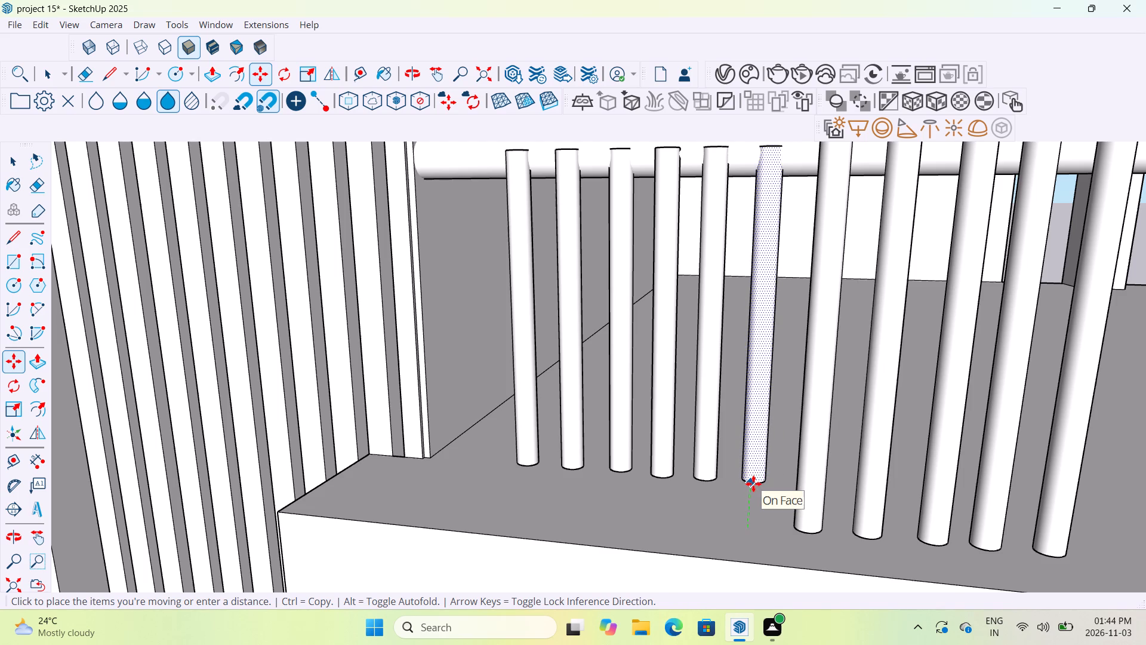
left_click(753, 484)
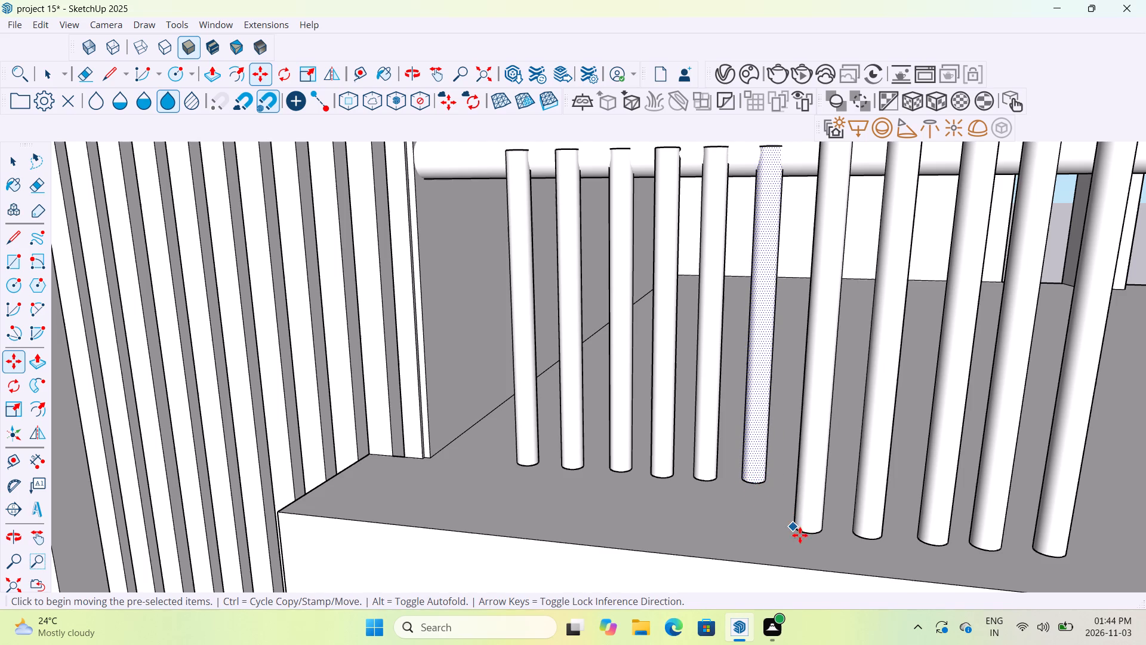
key("Escape")
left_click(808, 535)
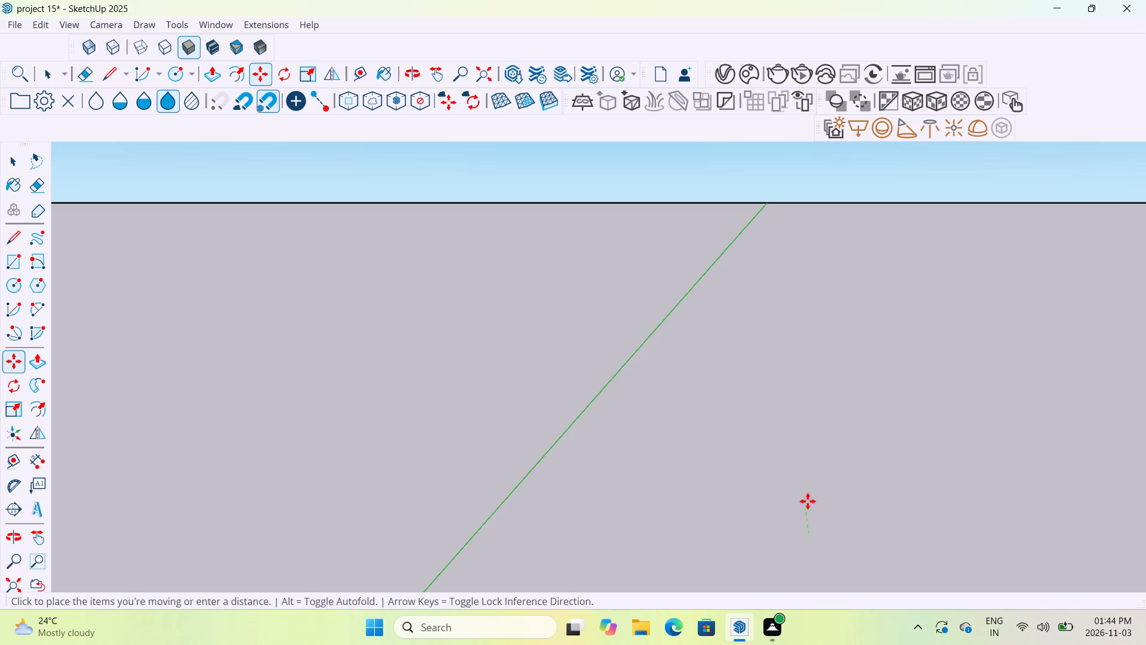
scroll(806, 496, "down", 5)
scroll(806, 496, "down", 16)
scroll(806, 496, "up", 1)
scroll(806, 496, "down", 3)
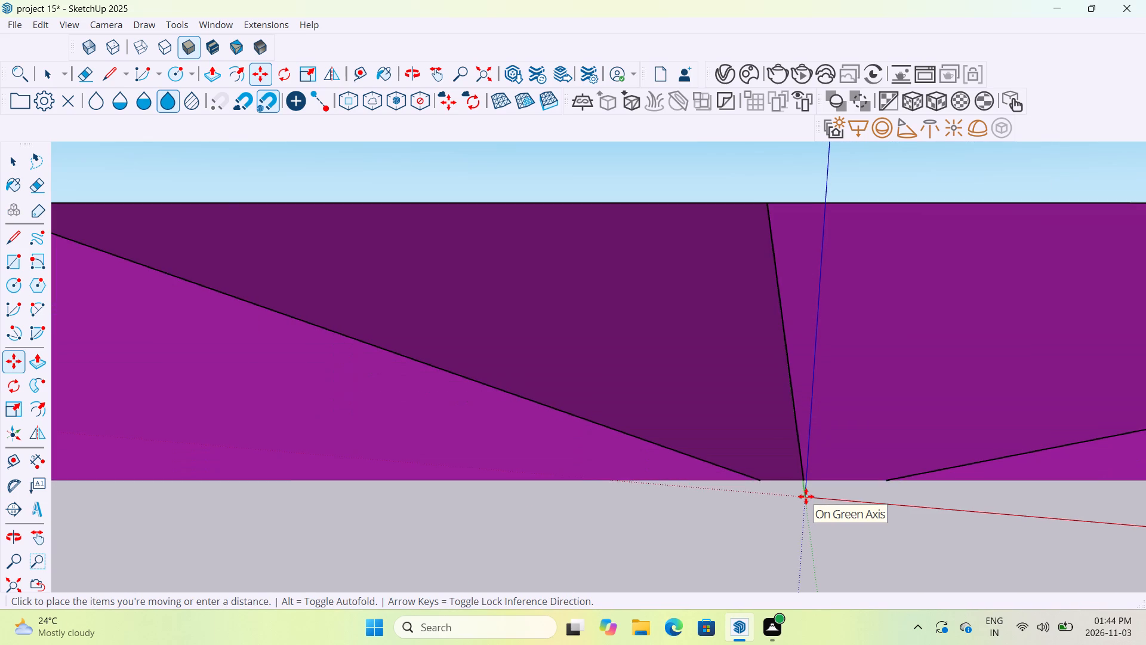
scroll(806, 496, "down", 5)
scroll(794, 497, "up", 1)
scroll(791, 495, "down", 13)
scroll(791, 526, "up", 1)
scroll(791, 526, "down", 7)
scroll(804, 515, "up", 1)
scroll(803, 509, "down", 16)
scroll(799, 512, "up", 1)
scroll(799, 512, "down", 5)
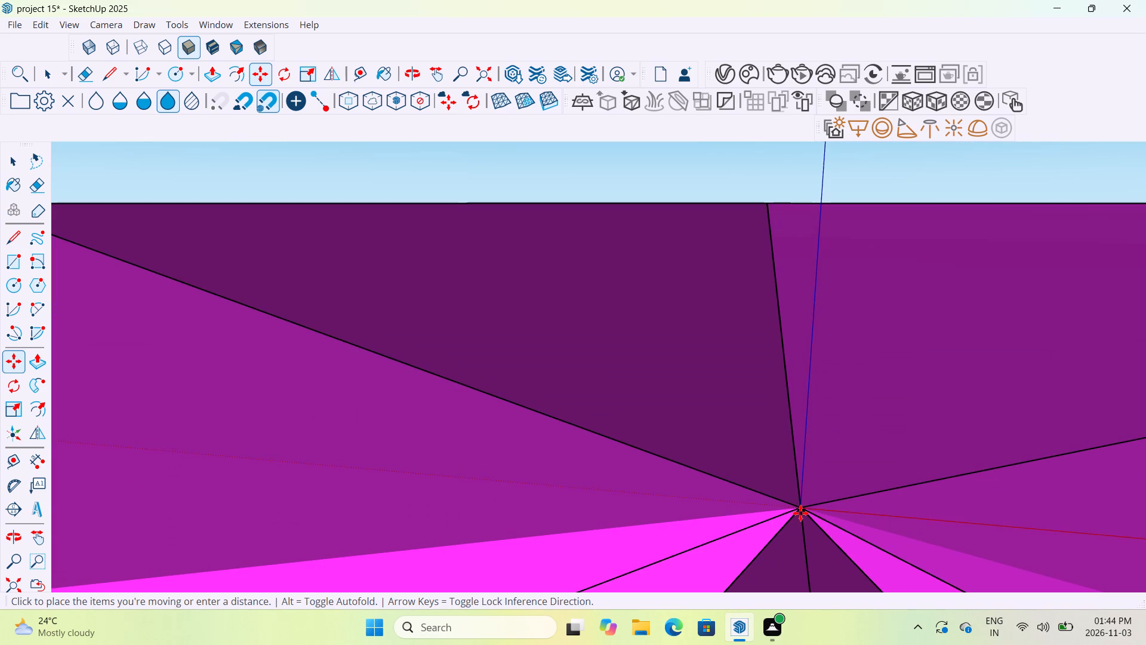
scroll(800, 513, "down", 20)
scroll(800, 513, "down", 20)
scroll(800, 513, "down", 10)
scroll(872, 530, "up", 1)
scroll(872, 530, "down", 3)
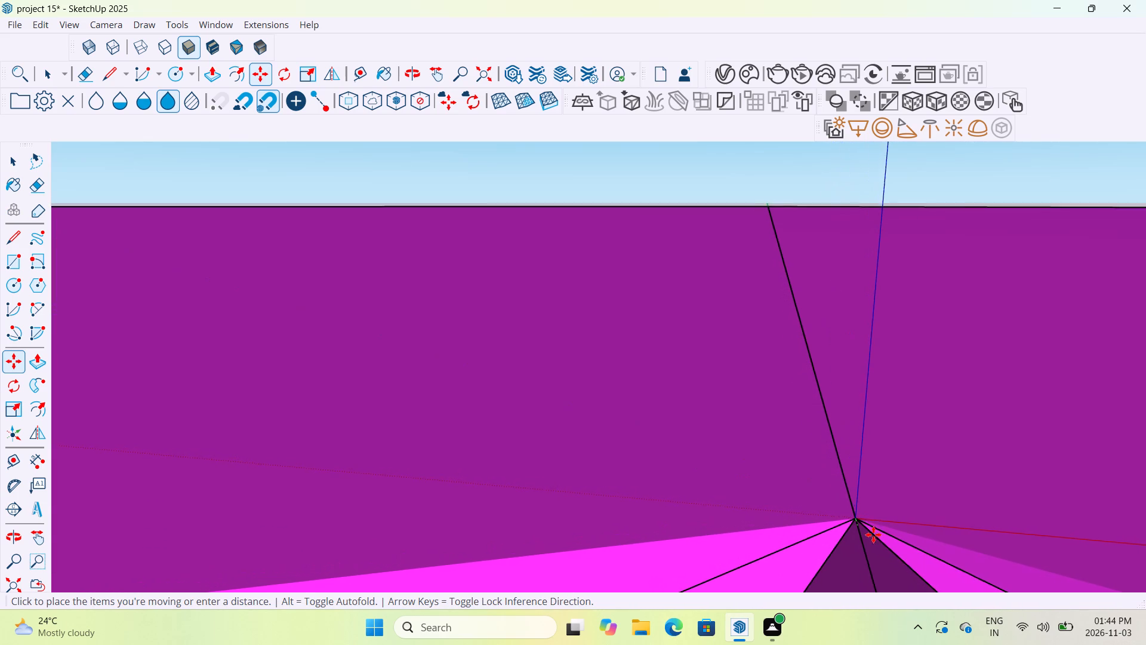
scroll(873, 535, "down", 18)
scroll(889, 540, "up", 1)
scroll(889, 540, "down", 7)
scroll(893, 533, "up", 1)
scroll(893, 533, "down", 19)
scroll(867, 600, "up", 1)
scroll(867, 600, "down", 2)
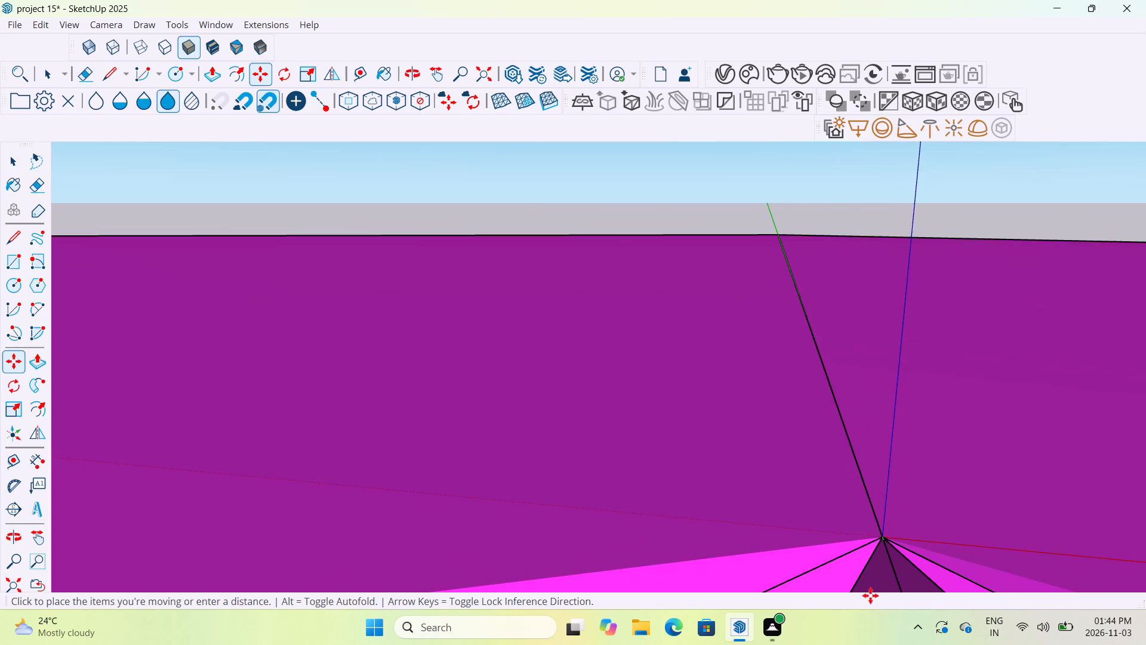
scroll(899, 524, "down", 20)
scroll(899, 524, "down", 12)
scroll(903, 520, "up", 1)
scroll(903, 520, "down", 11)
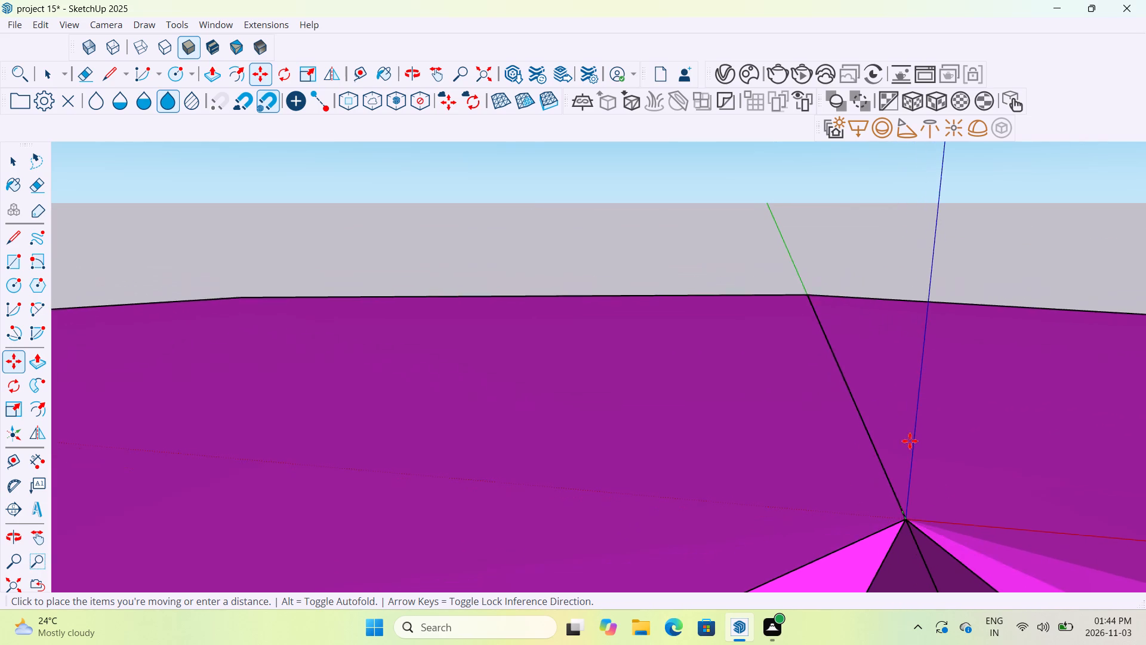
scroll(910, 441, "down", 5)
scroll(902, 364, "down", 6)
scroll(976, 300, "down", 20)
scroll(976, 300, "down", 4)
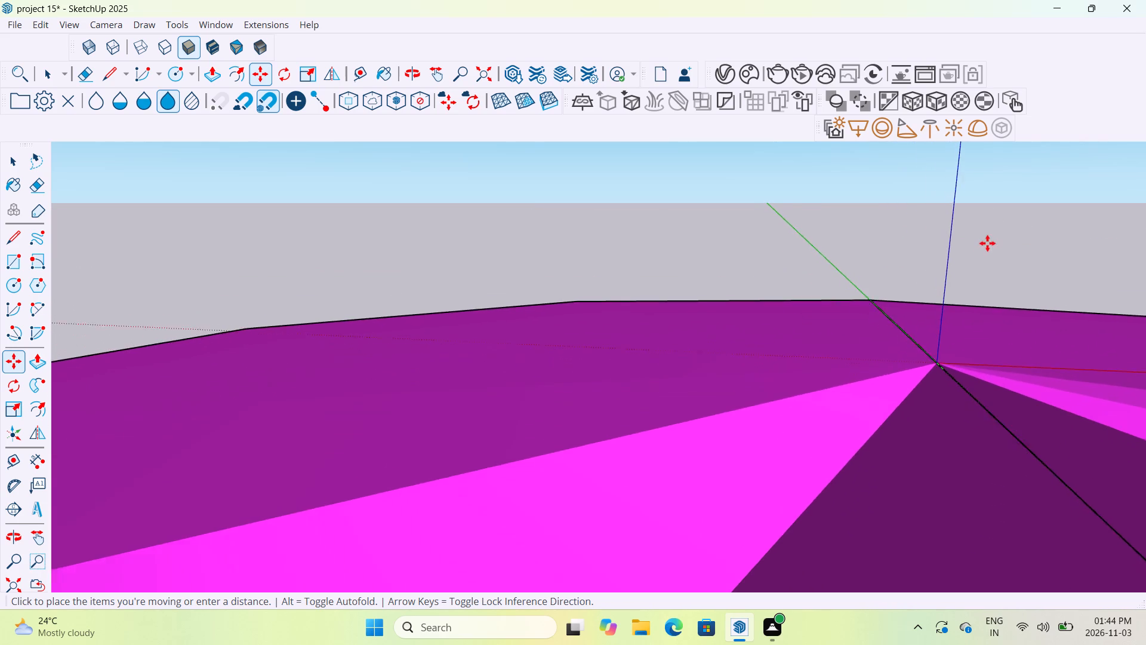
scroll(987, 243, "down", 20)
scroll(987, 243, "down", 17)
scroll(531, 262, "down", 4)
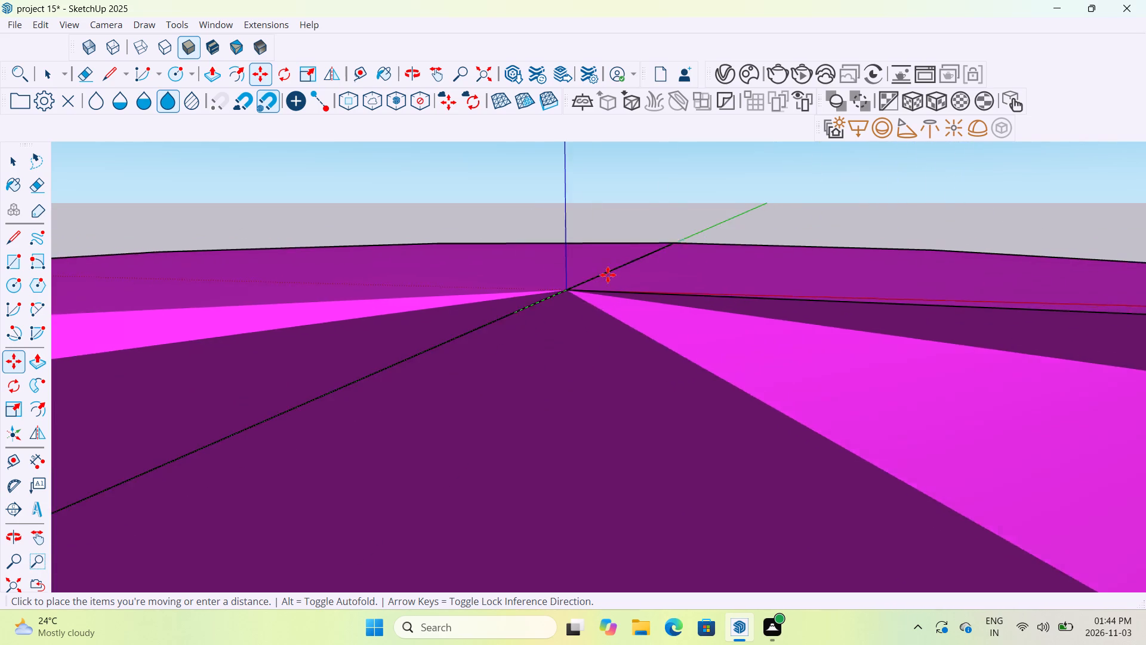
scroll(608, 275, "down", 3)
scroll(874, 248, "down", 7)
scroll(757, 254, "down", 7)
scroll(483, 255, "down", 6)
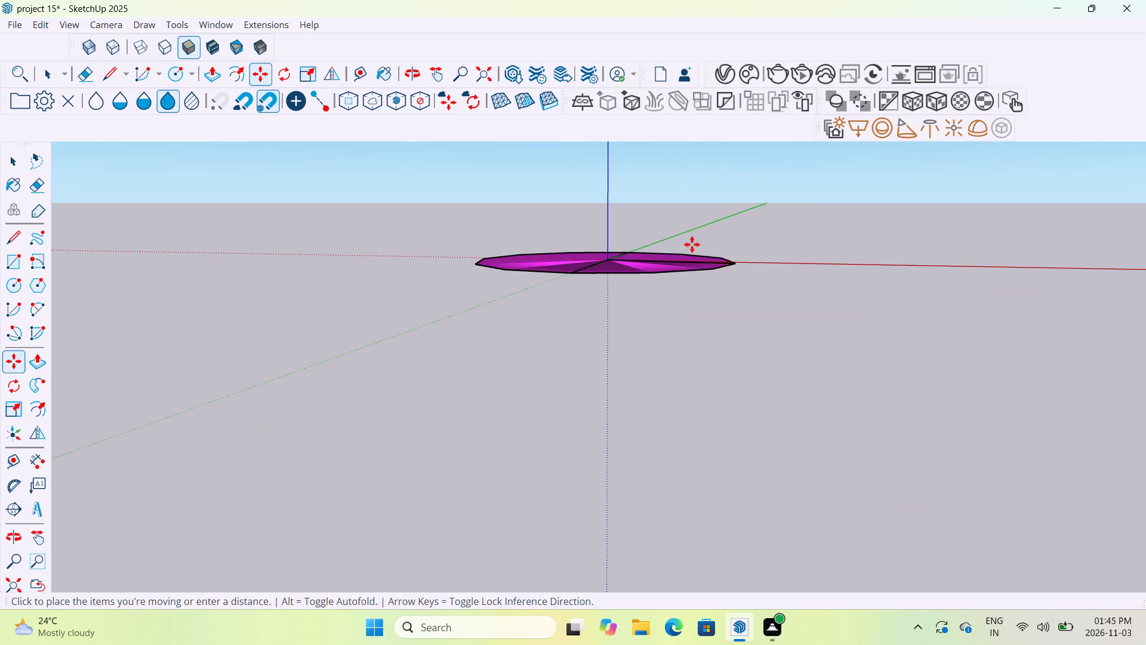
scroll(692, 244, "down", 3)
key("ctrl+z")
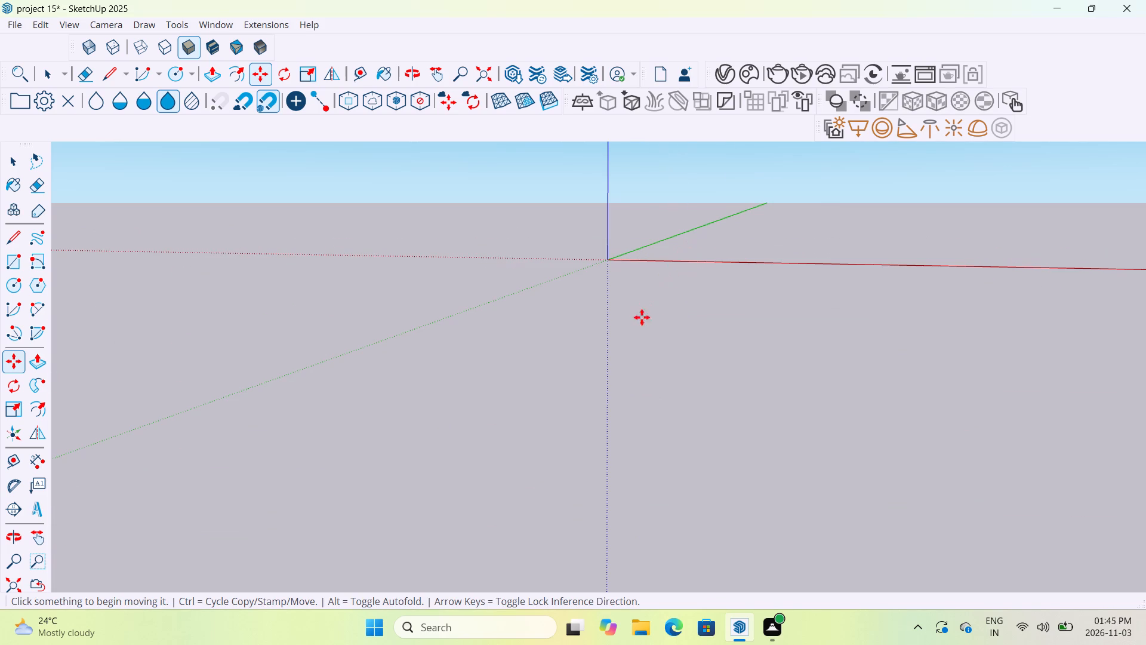
Examine the space around the axis origin from several angles to locate the house model.
middle_click_drag(663, 311, 698, 269)
scroll(698, 271, "down", 12)
scroll(728, 309, "down", 8)
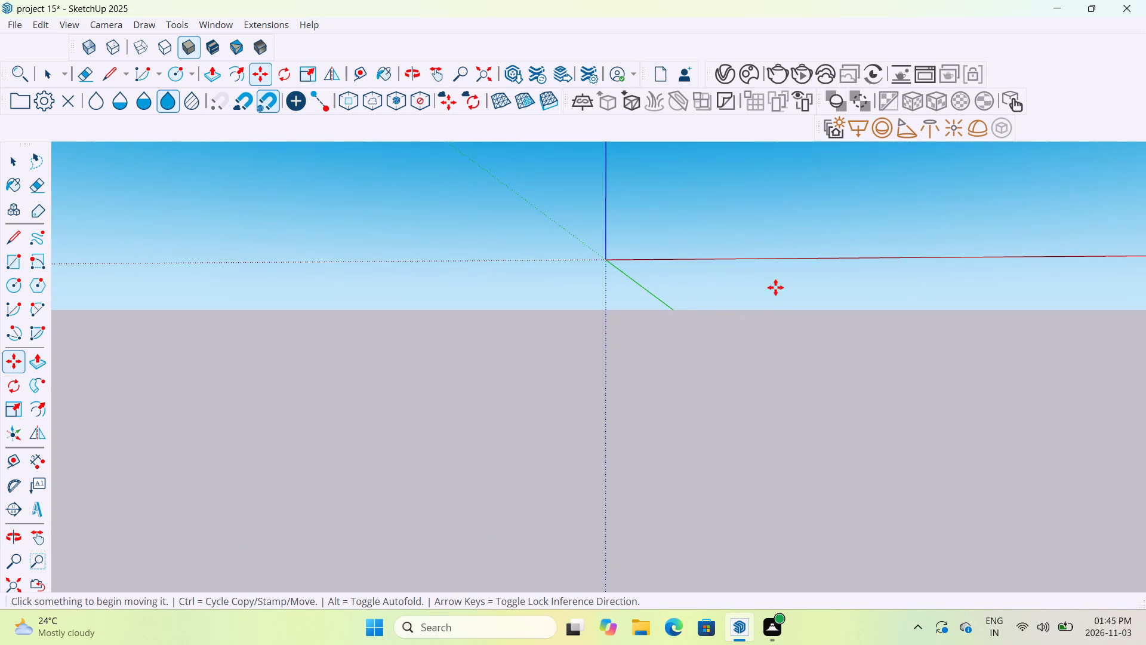
middle_click_drag(775, 306, 821, 393)
scroll(813, 404, "down", 7)
scroll(787, 208, "down", 11)
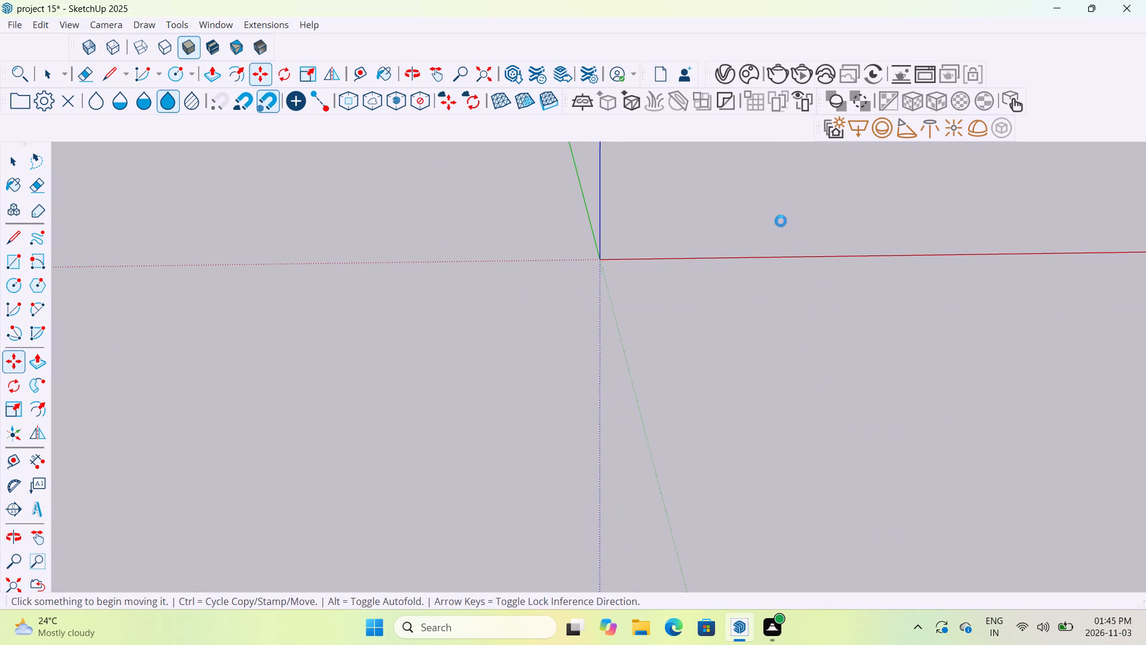
scroll(781, 221, "down", 4)
middle_click_drag(731, 351, 721, 273)
scroll(720, 272, "down", 3)
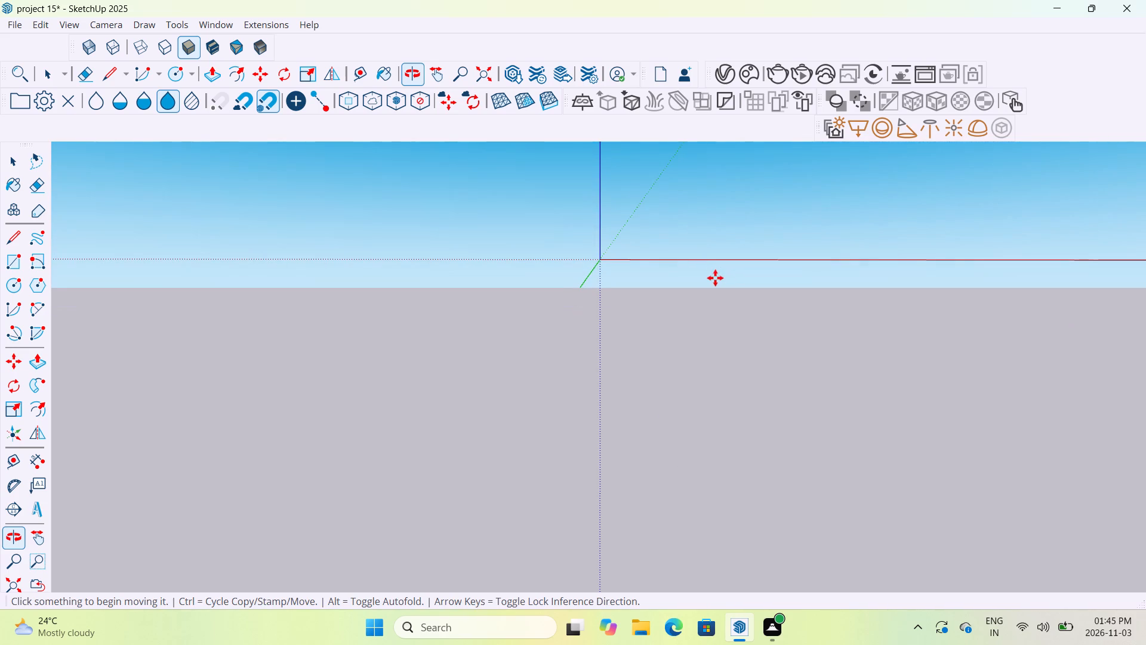
scroll(711, 278, "down", 14)
scroll(767, 229, "up", 6)
scroll(768, 228, "down", 3)
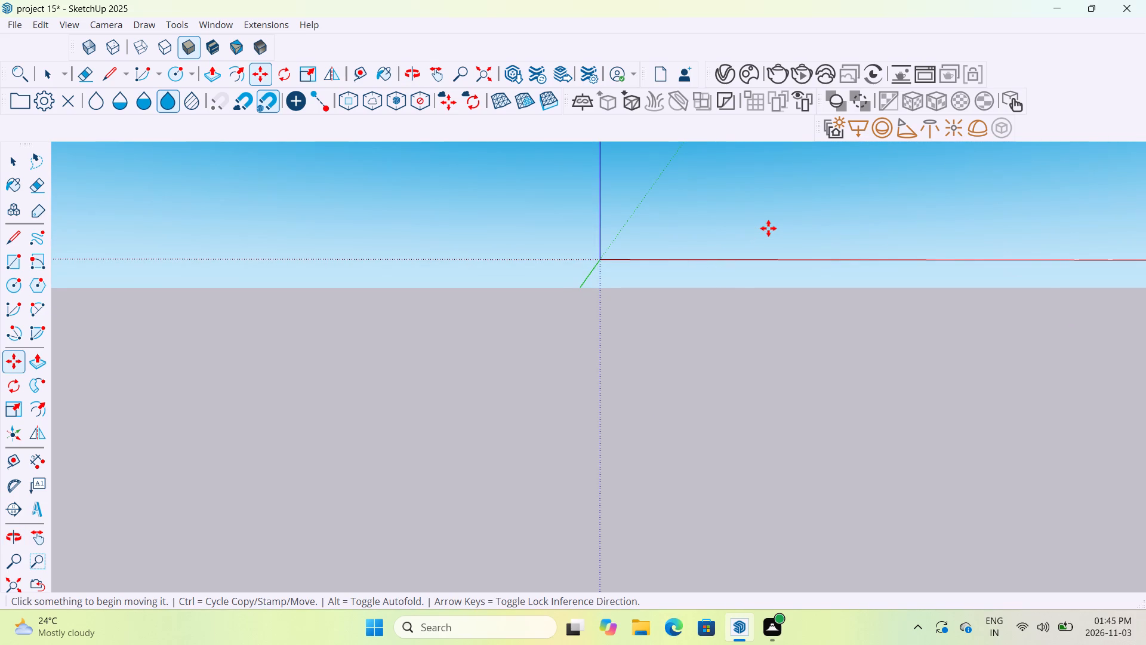
scroll(768, 228, "down", 3)
scroll(743, 277, "down", 6)
middle_click_drag(630, 376, 852, 302)
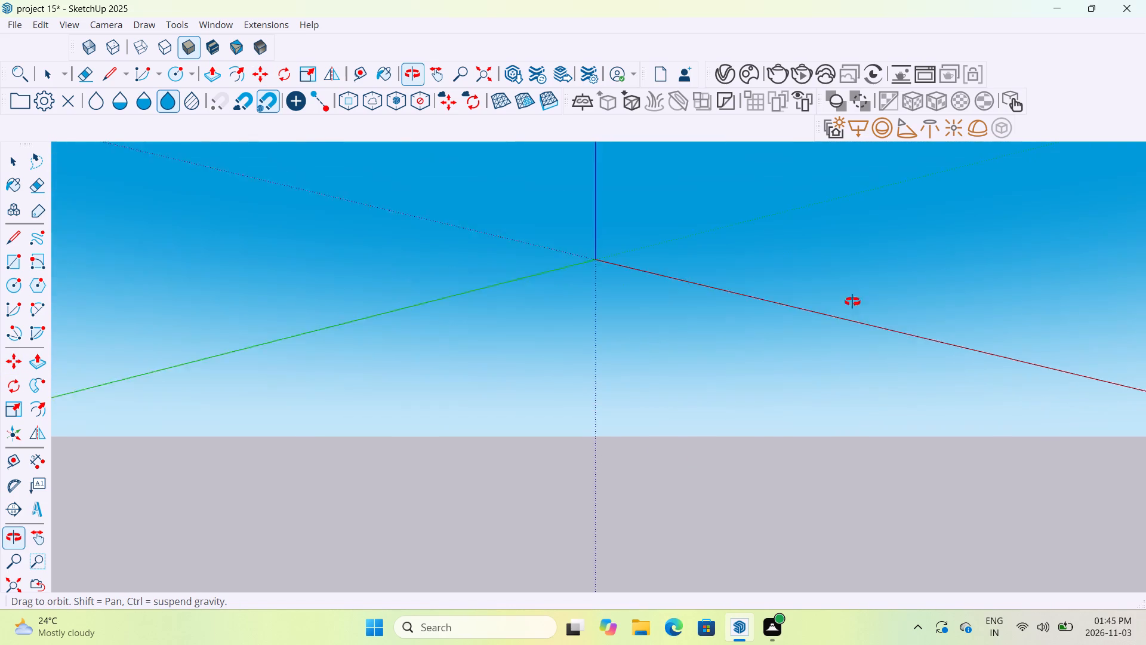
middle_click_drag(852, 302, 632, 495)
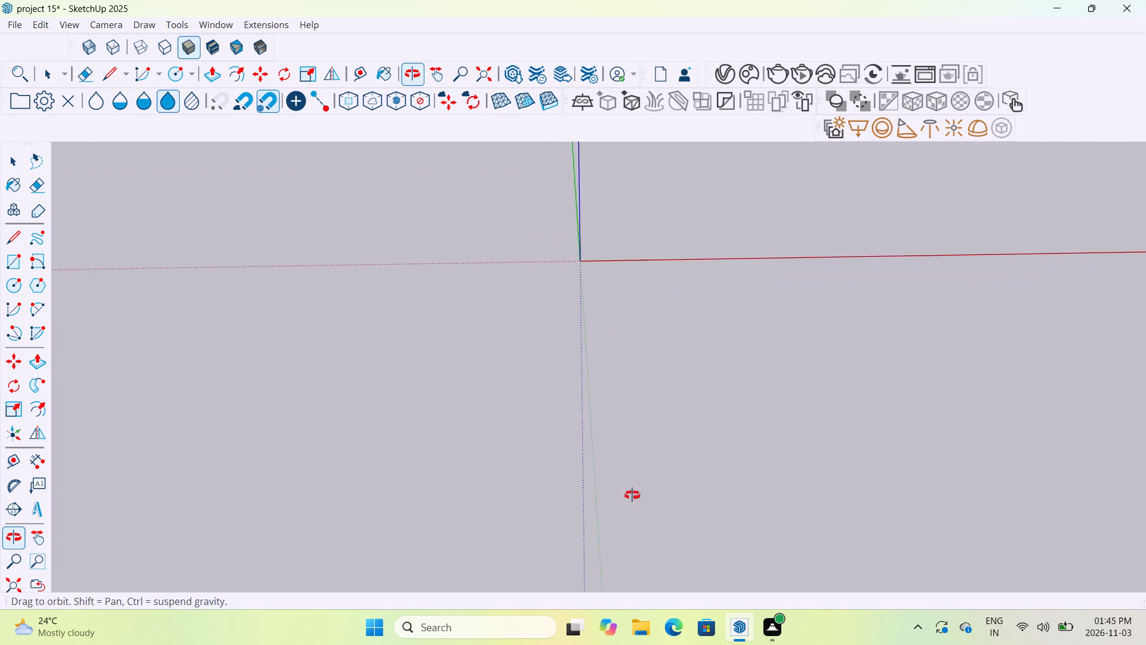
middle_click_drag(632, 495, 464, 365)
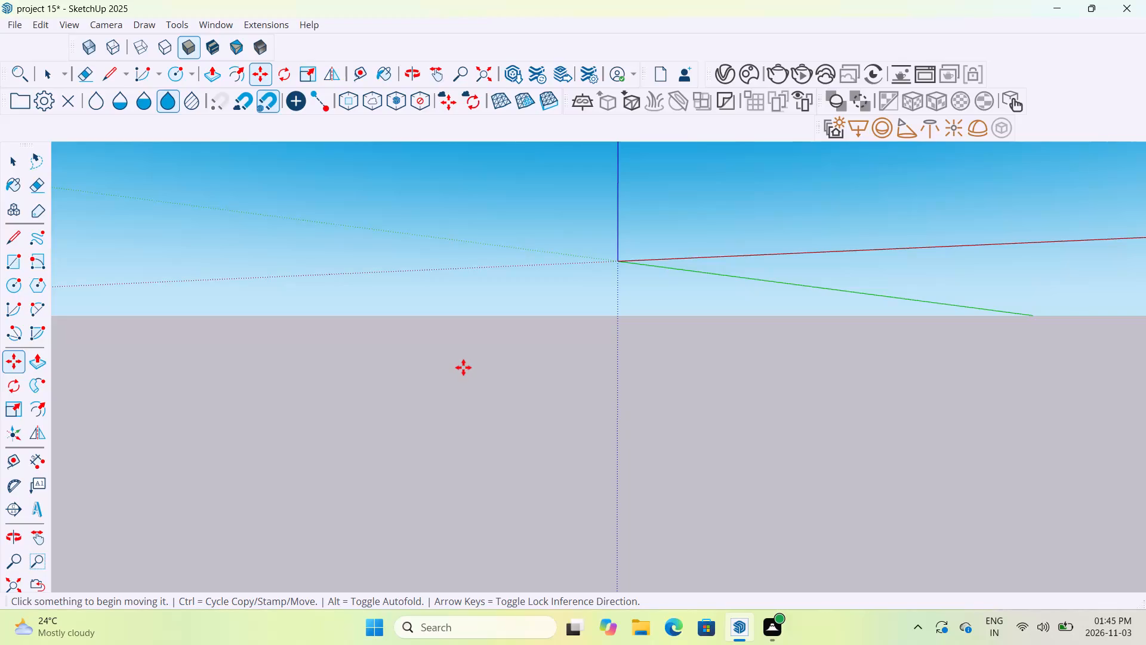
Undo the last two operations.
key("ctrl+z")
key("ctrl+z")
Examine the area around the axes from above and from below ground level to locate the house.
scroll(622, 309, "down", 6)
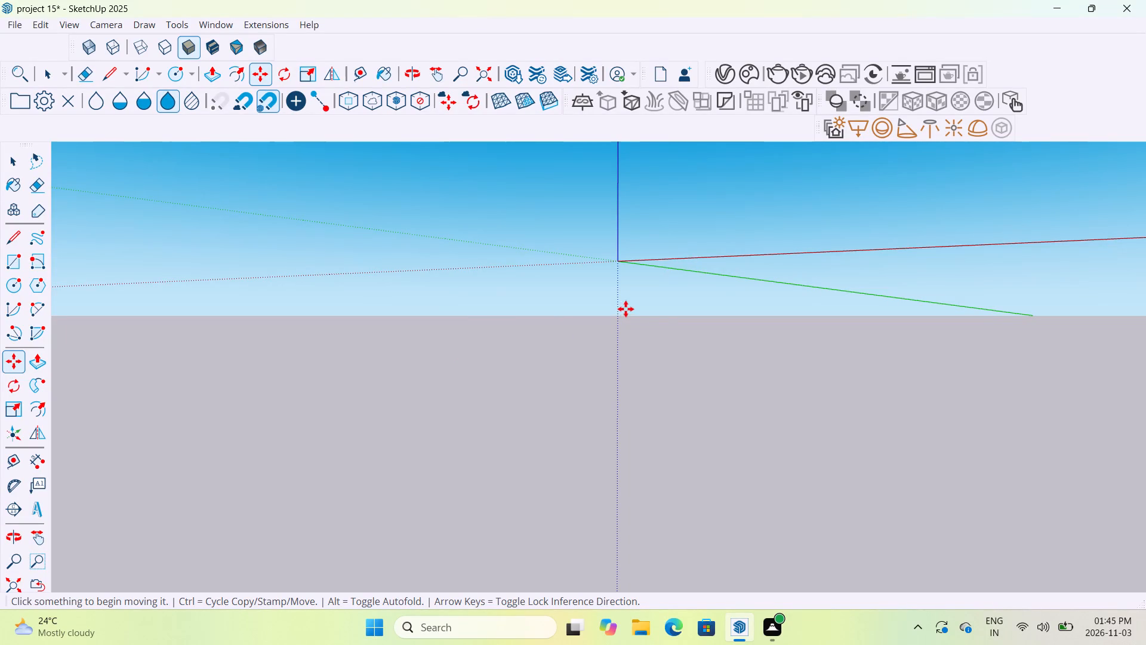
middle_click_drag(637, 331, 793, 422)
scroll(793, 422, "down", 3)
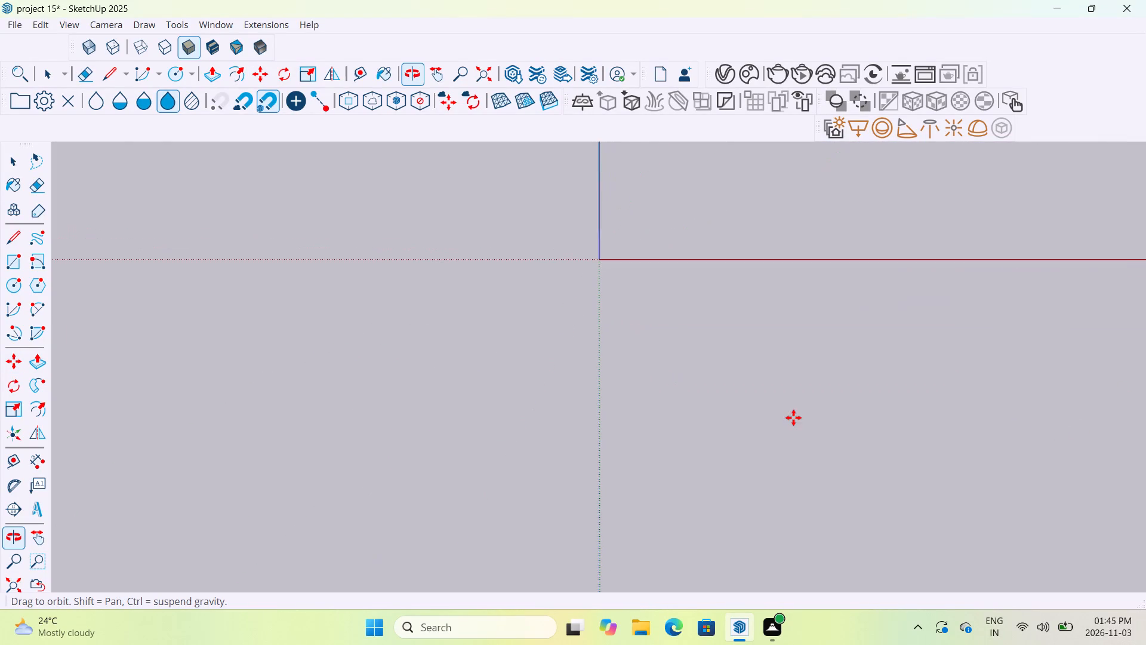
scroll(793, 417, "down", 9)
middle_click_drag(778, 406, 759, 306)
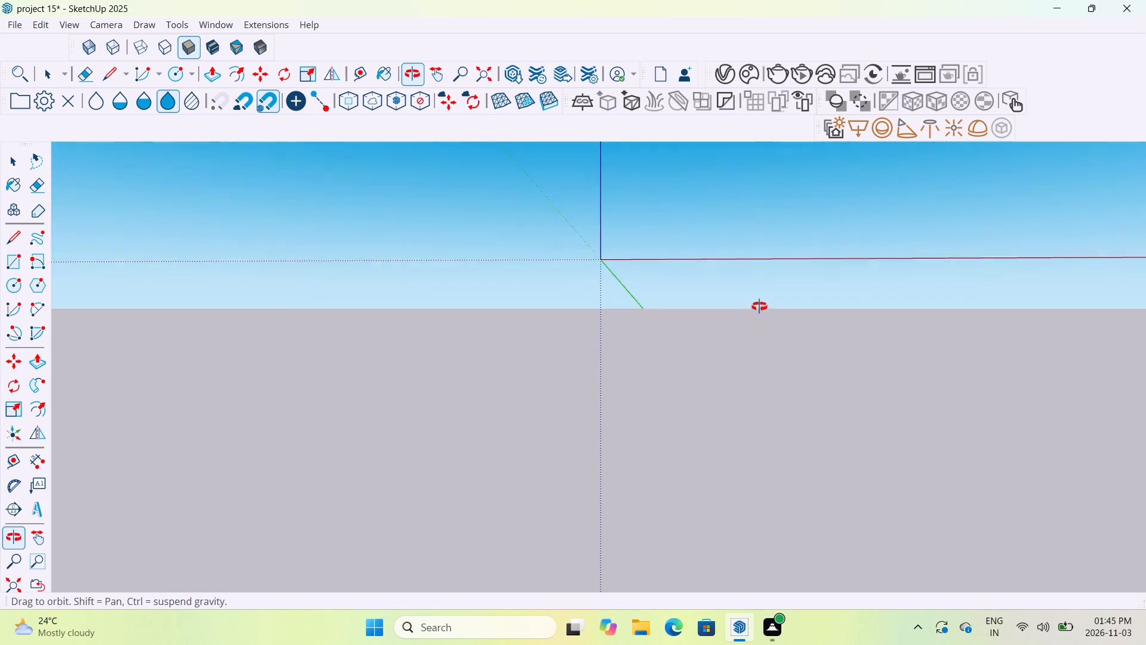
middle_click_drag(759, 306, 757, 435)
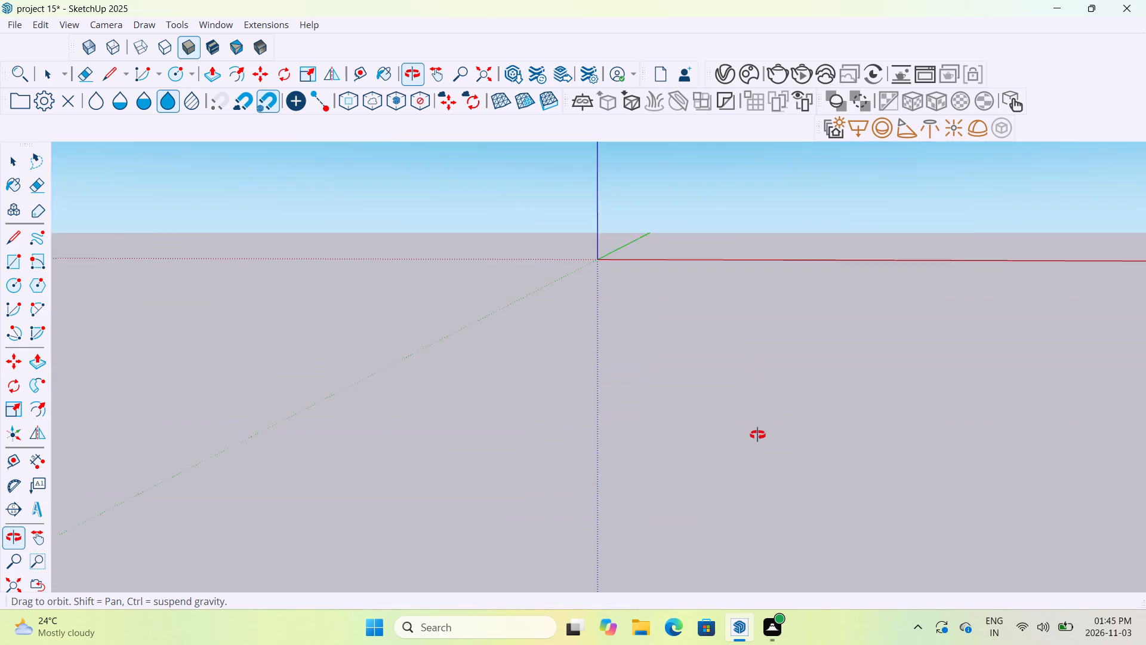
middle_click_drag(757, 435, 792, 474)
scroll(791, 477, "down", 3)
scroll(787, 398, "down", 6)
scroll(477, 456, "down", 7)
middle_click_drag(497, 449, 686, 392)
scroll(686, 392, "down", 6)
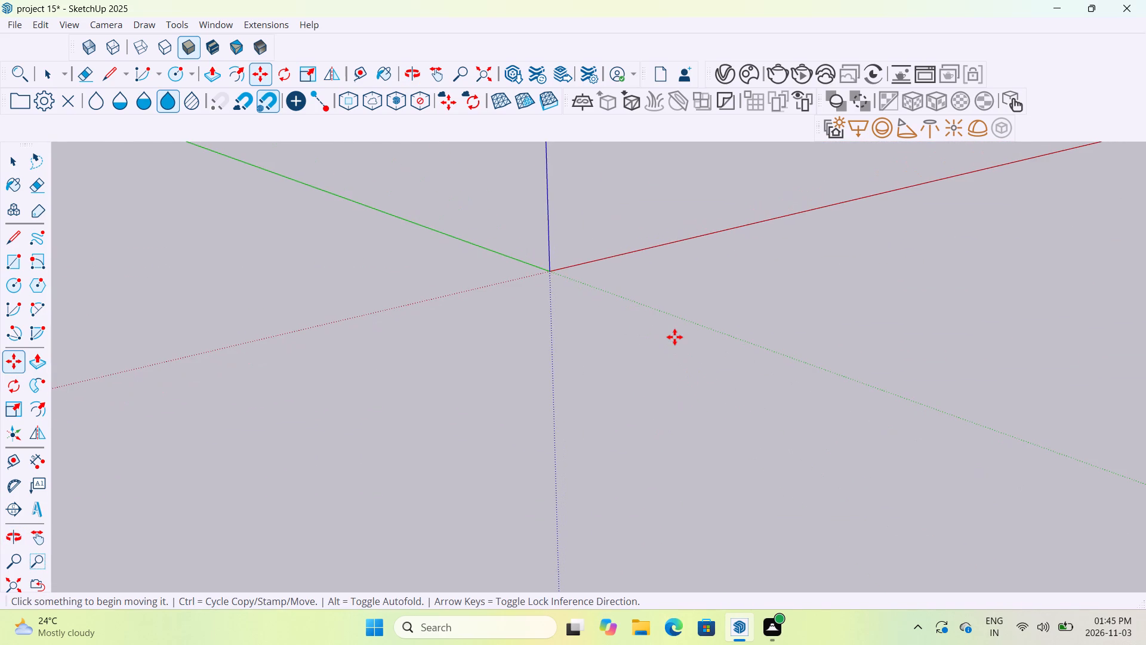
scroll(674, 337, "down", 5)
middle_click_drag(617, 418, 620, 297)
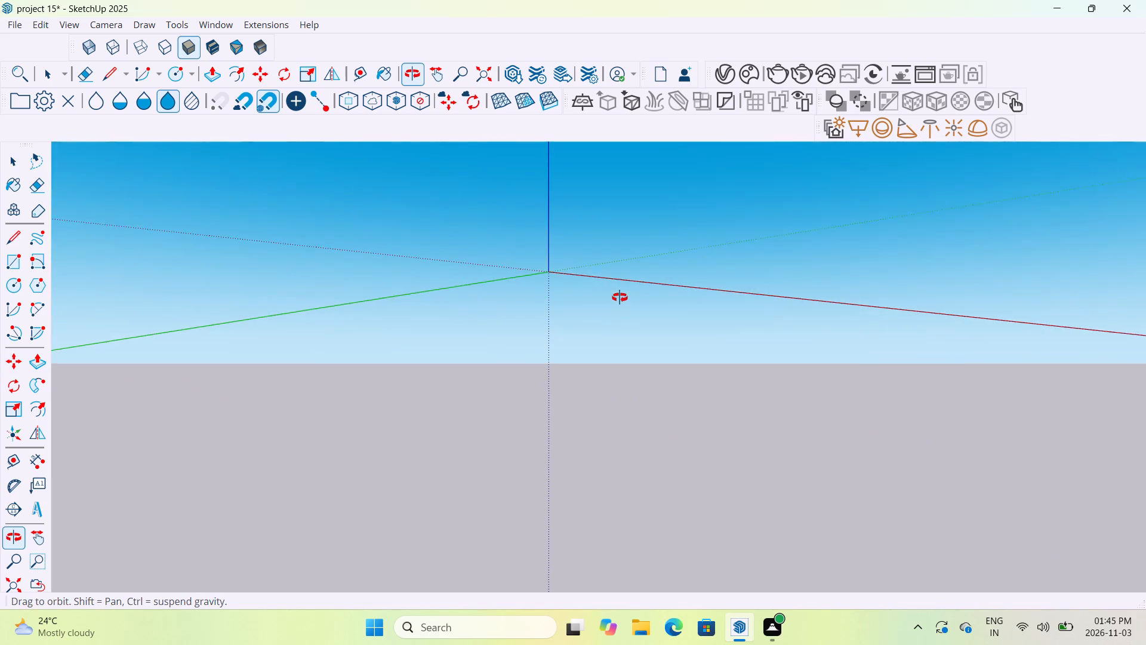
middle_click_drag(620, 297, 447, 409)
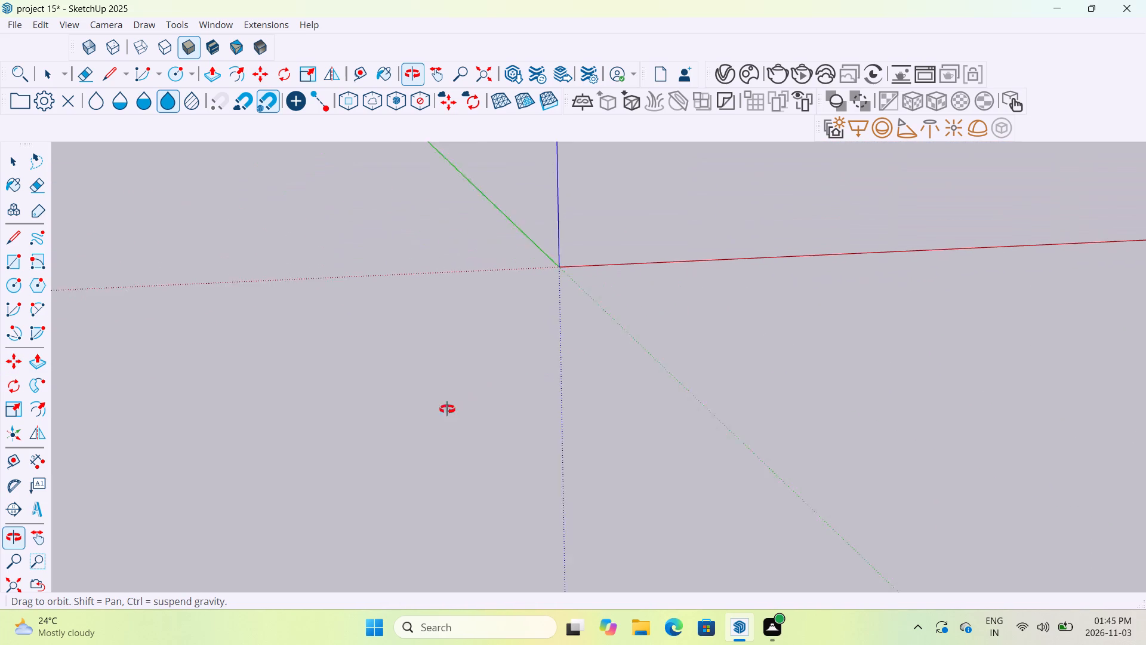
middle_click_drag(447, 409, 352, 429)
Undo two more operations.
key("ctrl+z")
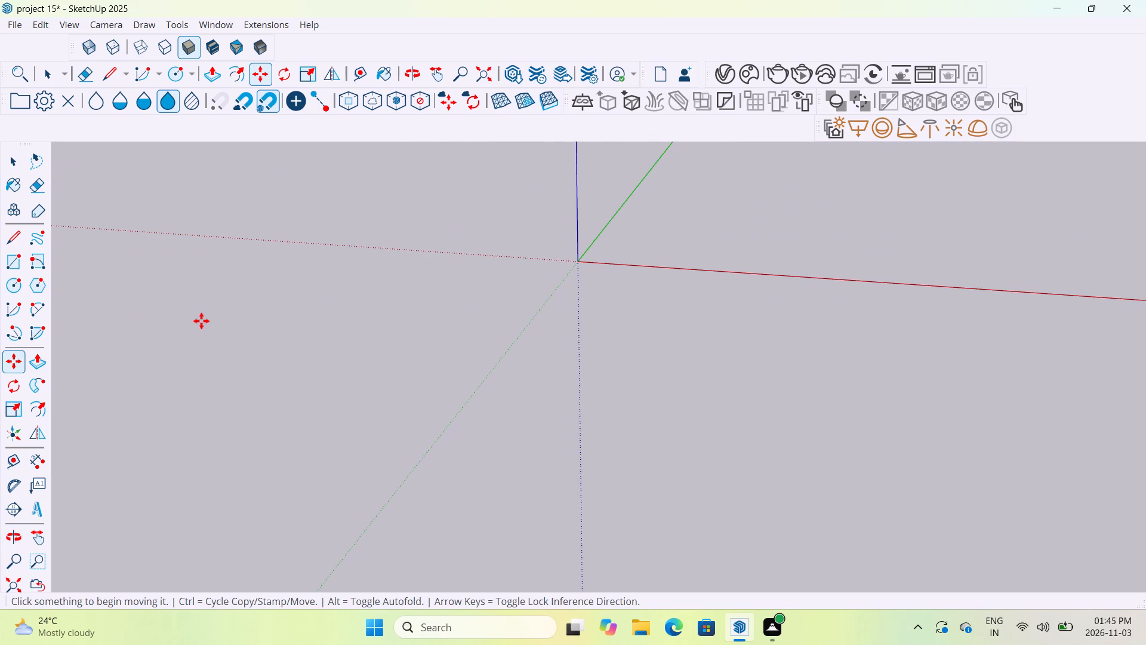
key("ctrl+z")
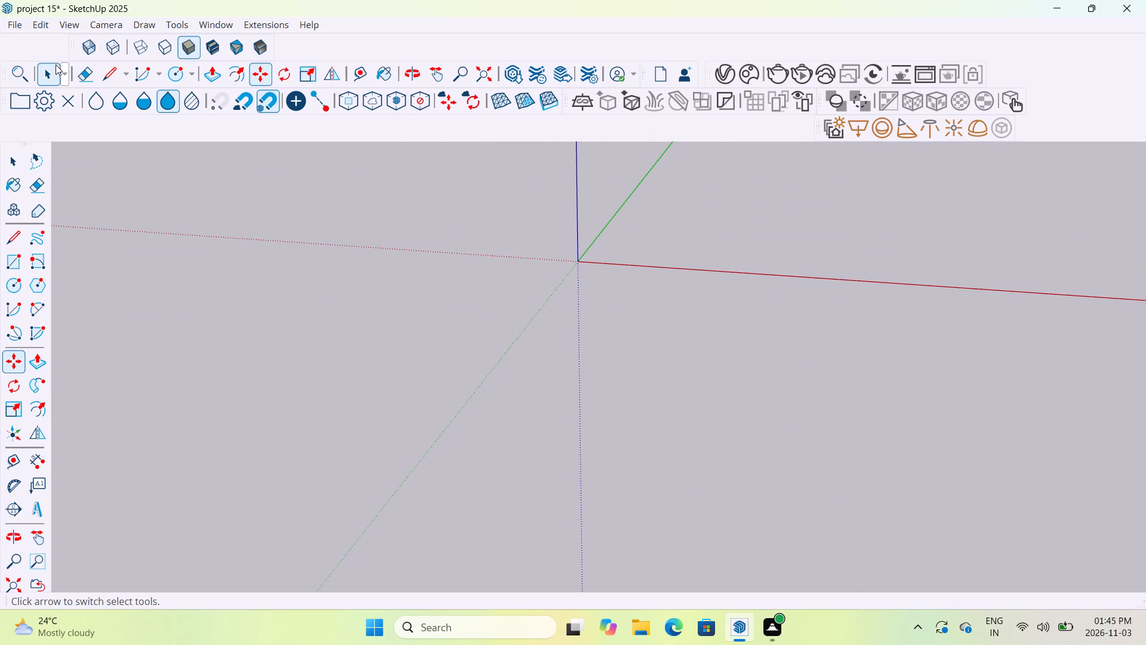
Save the active model under its existing file name.
left_click(16, 26)
left_click(33, 97)
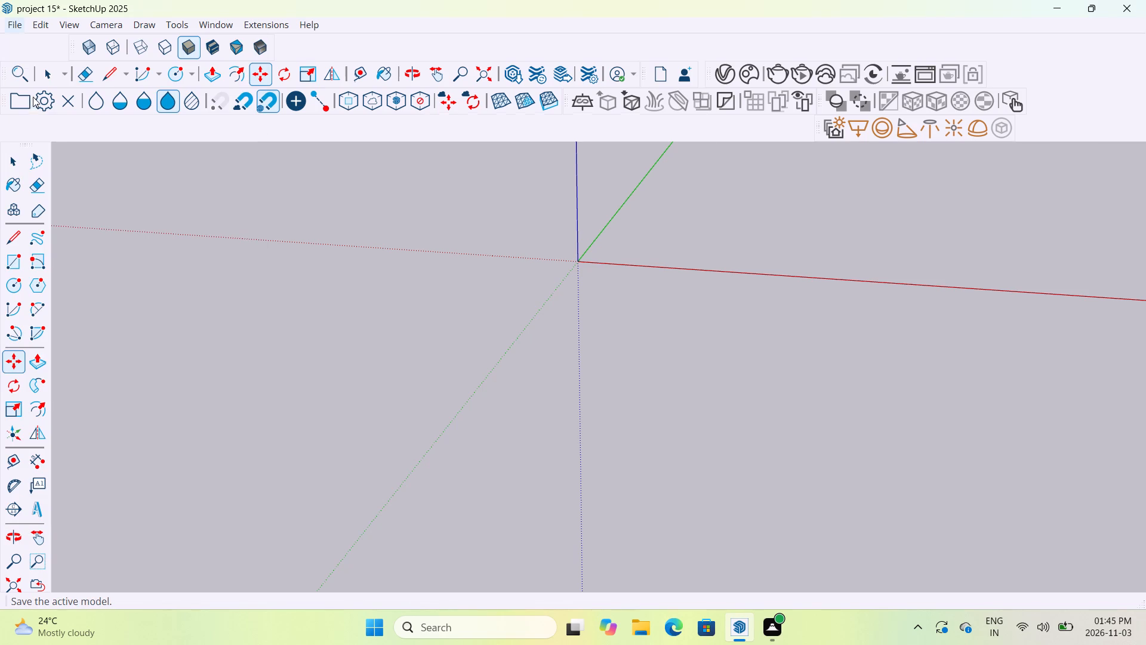
left_click(648, 417)
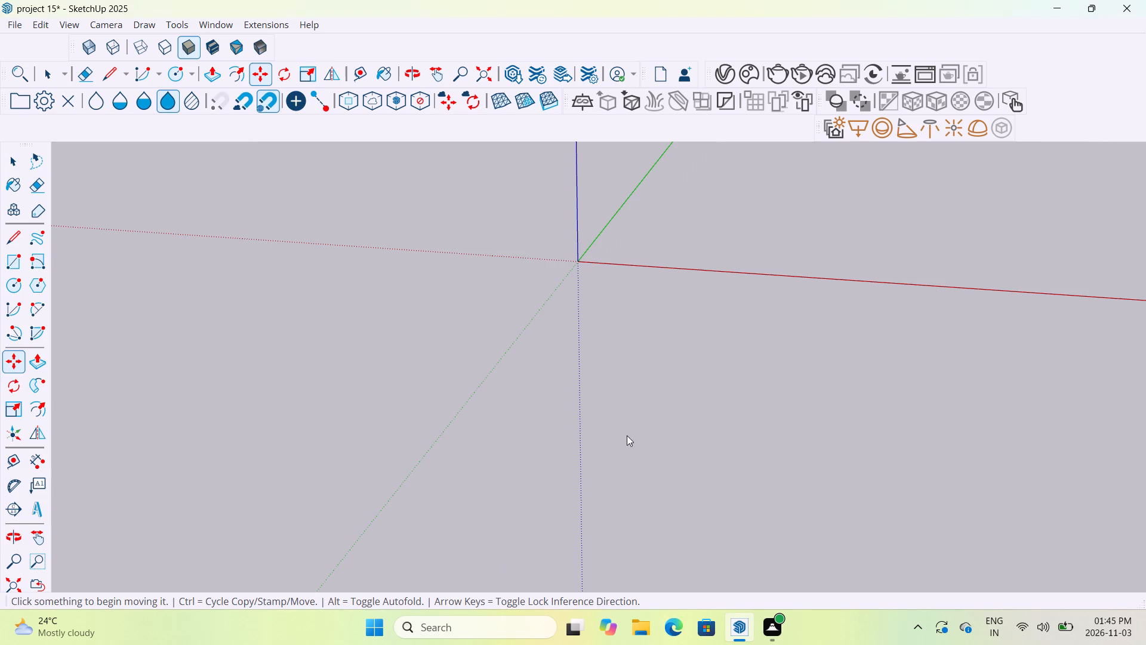
Examine the wider model space from several directions to find the house.
scroll(652, 413, "down", 12)
scroll(492, 426, "down", 6)
middle_click_drag(366, 411, 565, 367)
middle_click_drag(565, 367, 659, 335)
middle_click_drag(435, 386, 668, 372)
middle_click_drag(472, 404, 705, 345)
middle_click_drag(466, 404, 624, 378)
scroll(624, 378, "down", 11)
middle_click_drag(474, 432, 602, 389)
scroll(594, 395, "down", 2)
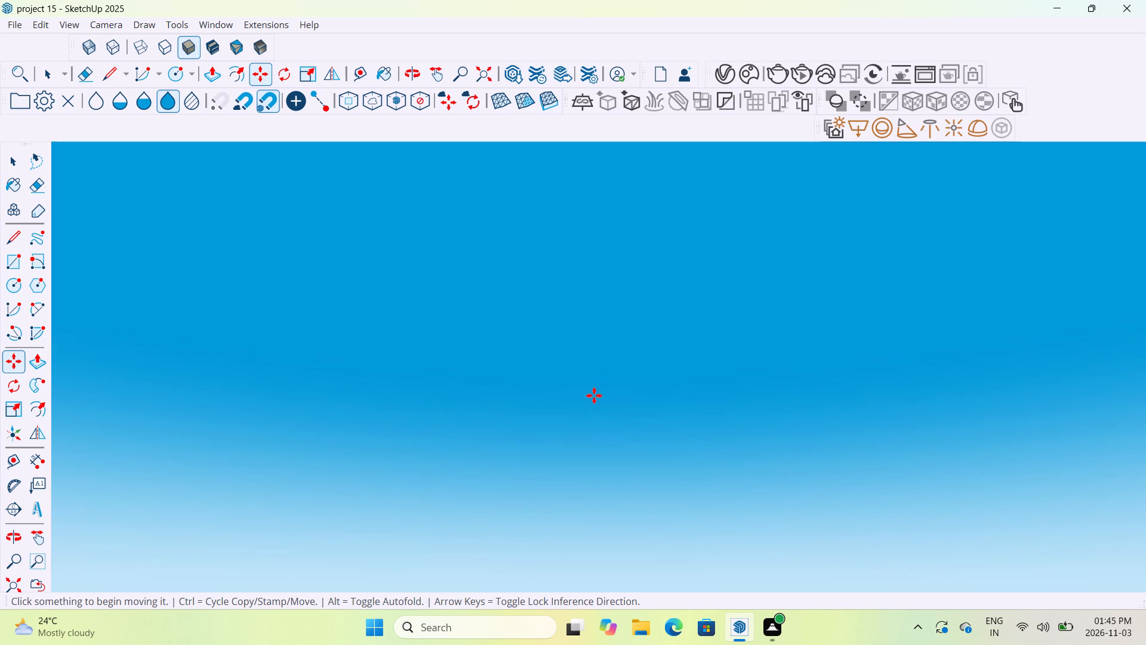
scroll(594, 395, "down", 4)
middle_click_drag(594, 408, 575, 505)
scroll(575, 505, "down", 6)
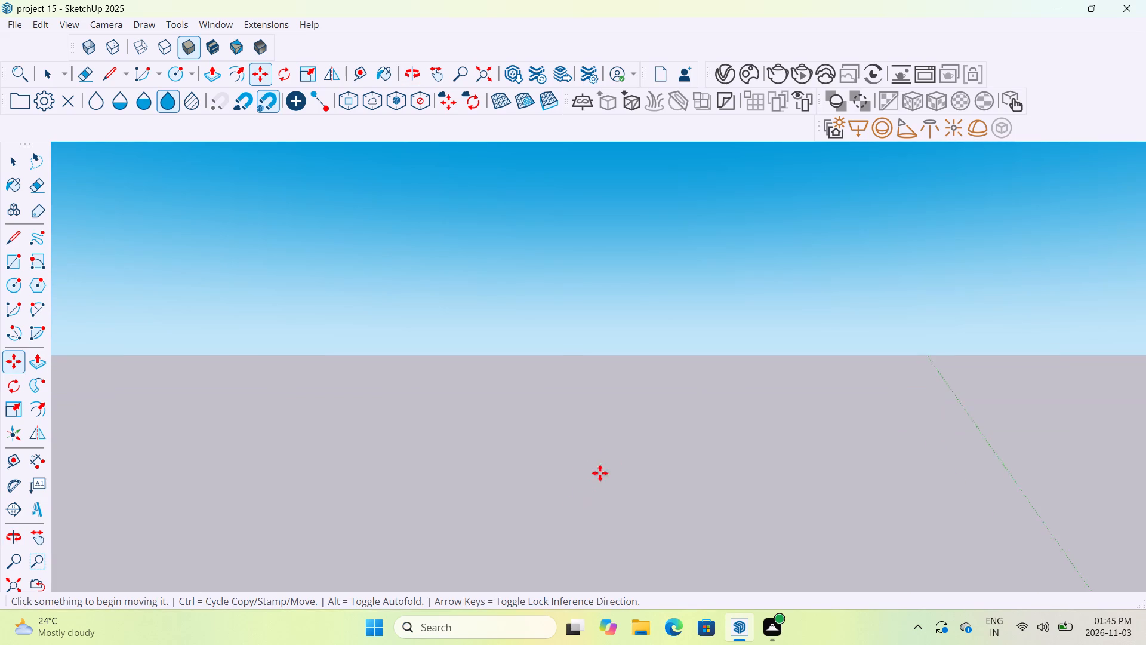
scroll(665, 451, "down", 6)
scroll(852, 467, "down", 2)
middle_click_drag(897, 489, 1085, 413)
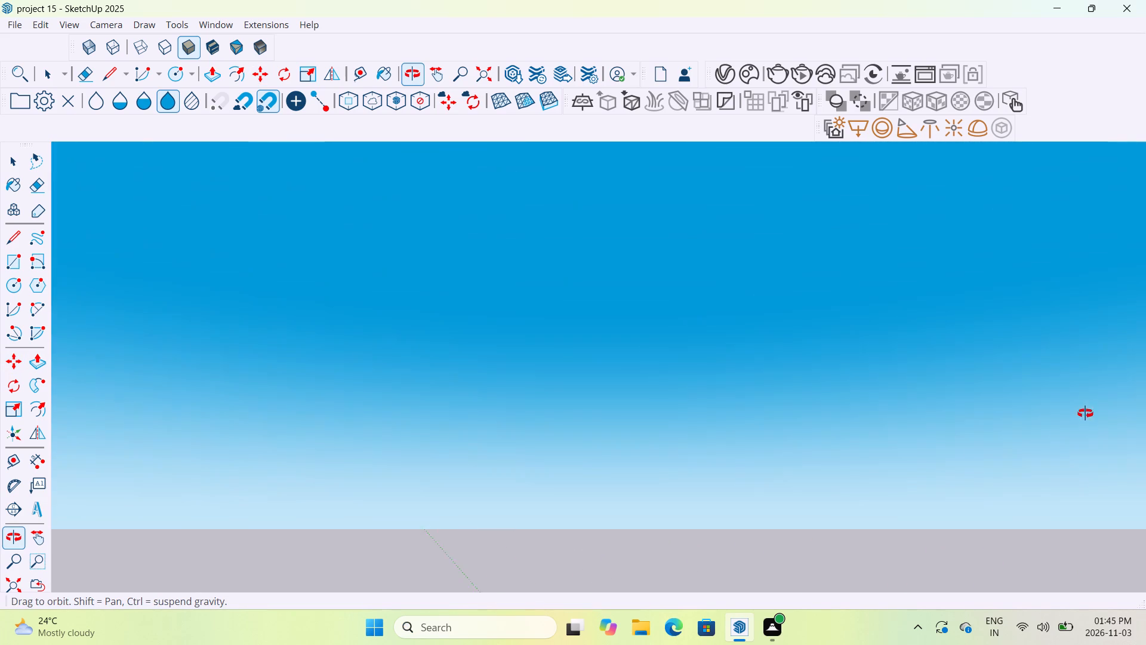
middle_click_drag(1085, 413, 860, 398)
scroll(860, 398, "down", 16)
scroll(779, 454, "down", 7)
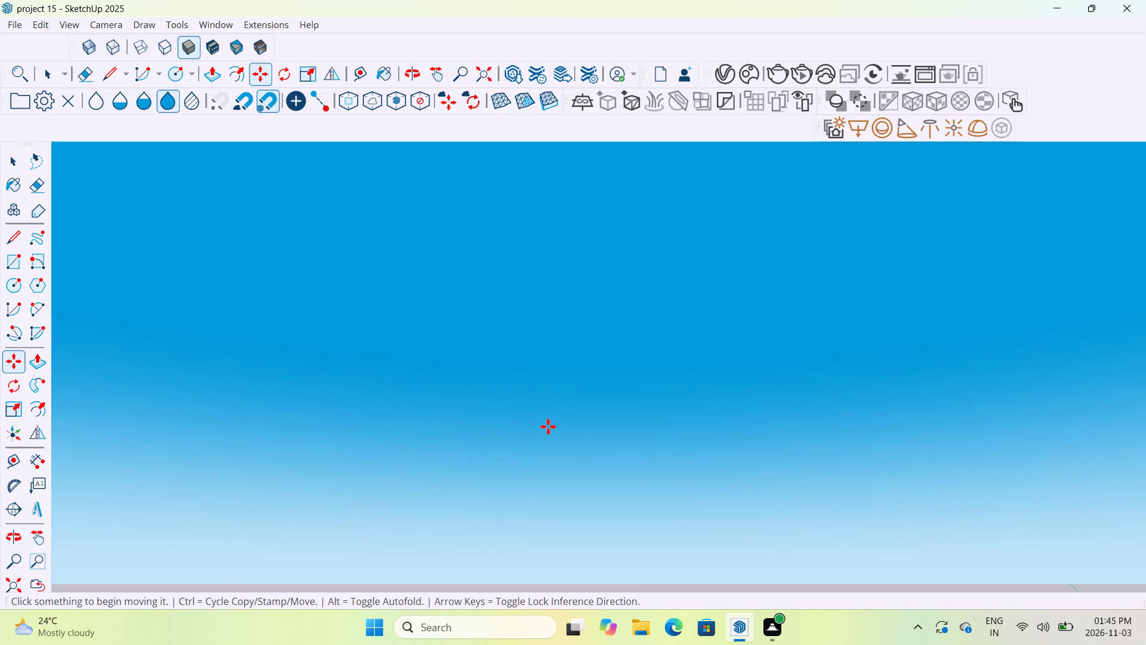
middle_click_drag(515, 441, 774, 452)
scroll(774, 451, "down", 20)
scroll(774, 451, "down", 6)
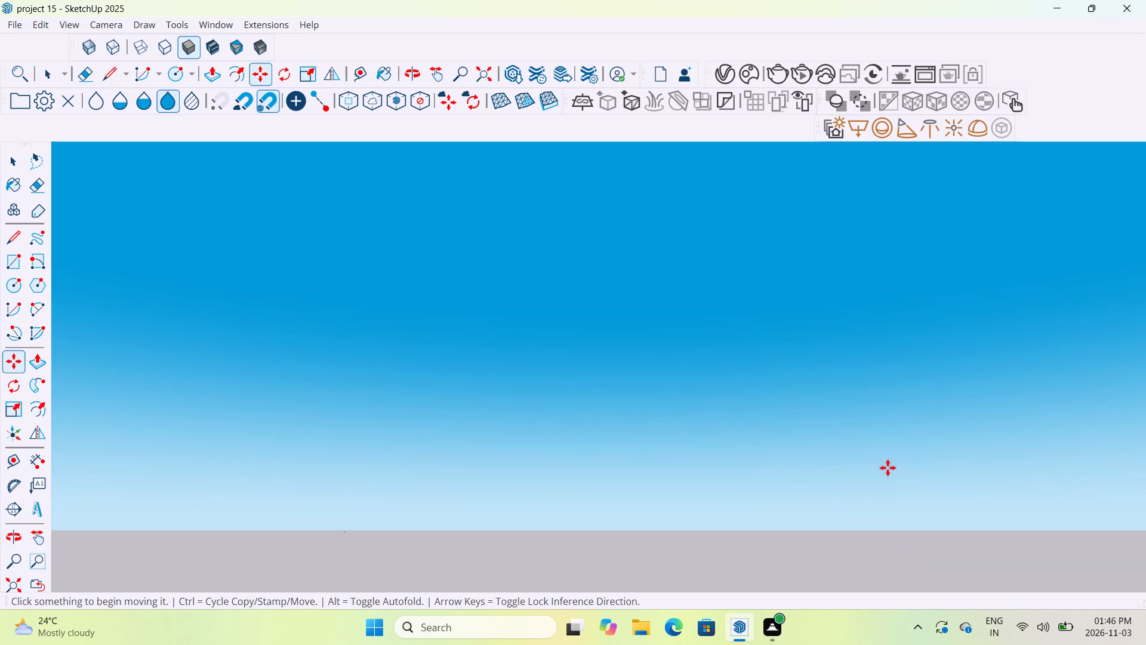
scroll(888, 468, "down", 12)
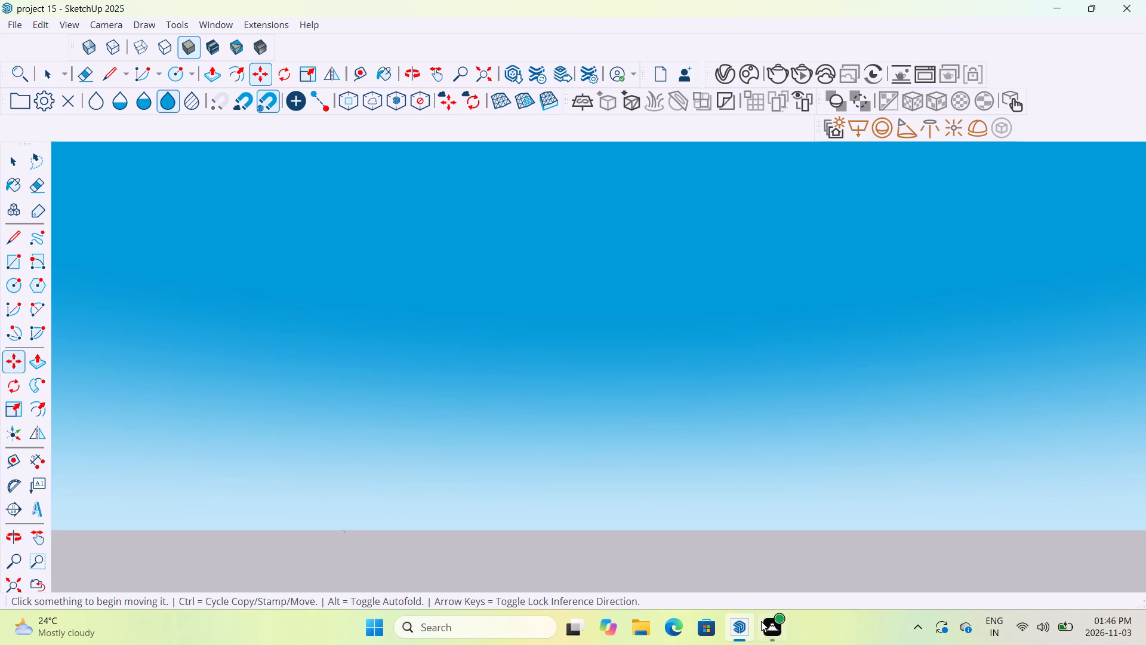
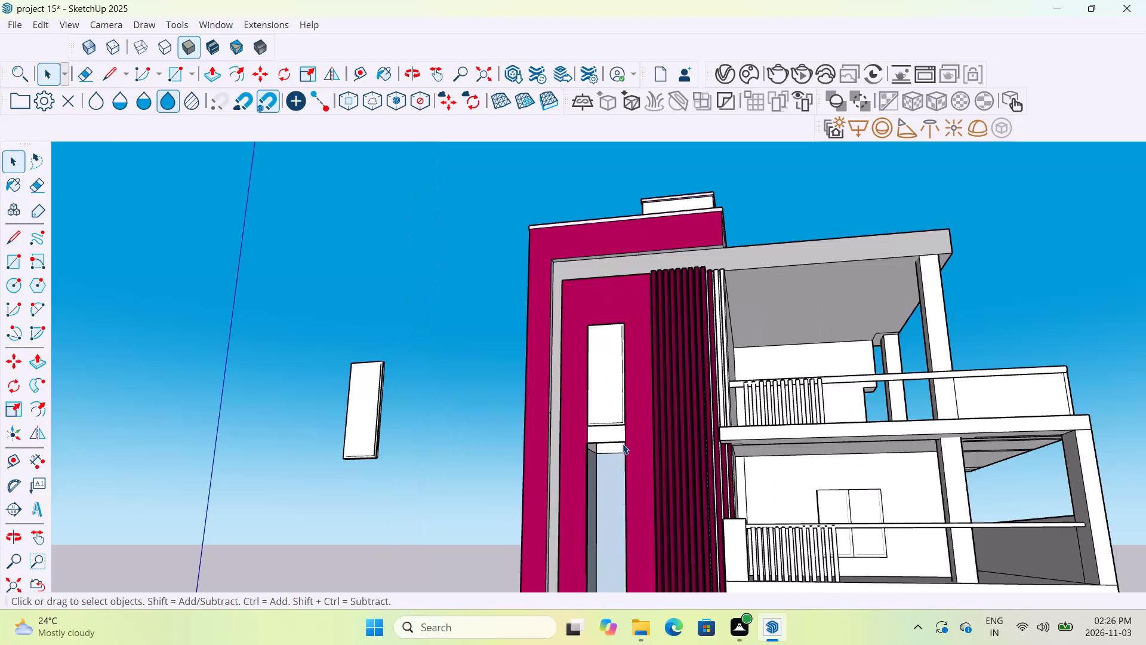
Move the detached white window panel into the tall middle opening of the magenta tower, aligning it with the opening's bottom corner.
scroll(623, 444, "up", 4)
scroll(623, 429, "down", 14)
middle_click_drag(623, 421, 637, 477)
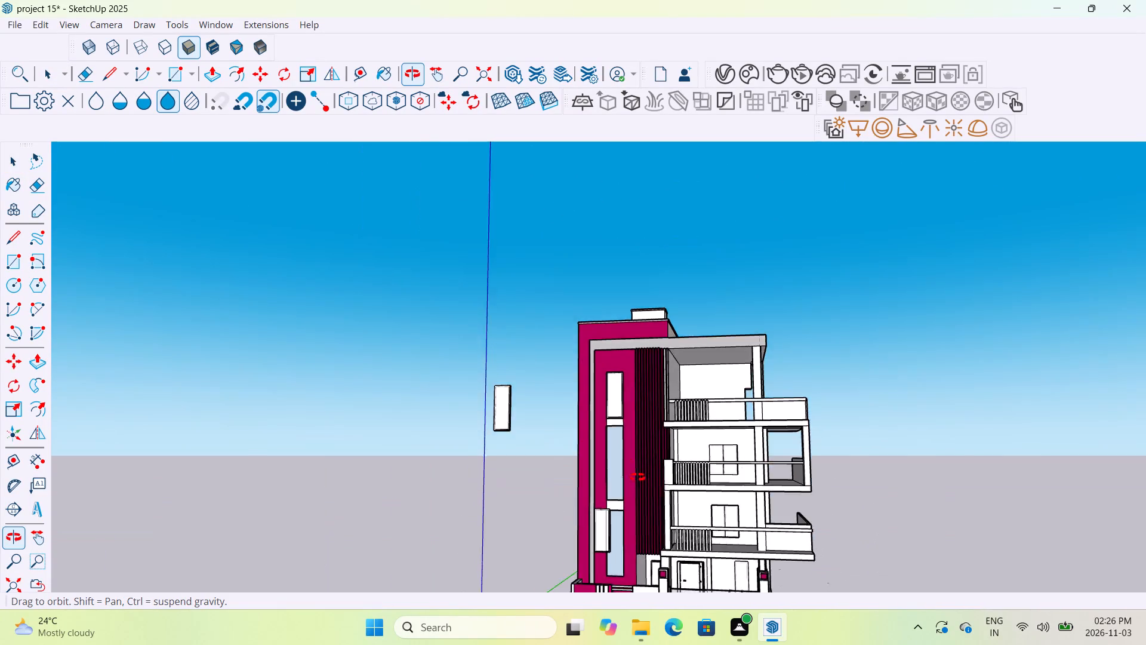
middle_click_drag(637, 477, 690, 483)
scroll(624, 451, "up", 8)
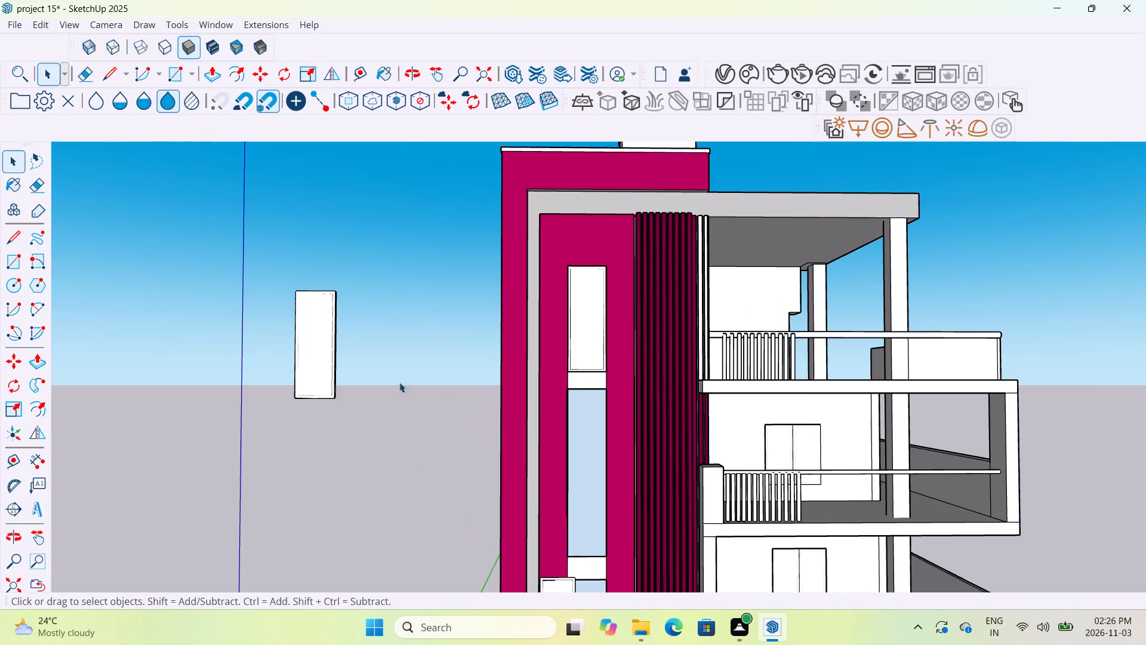
left_click(319, 391)
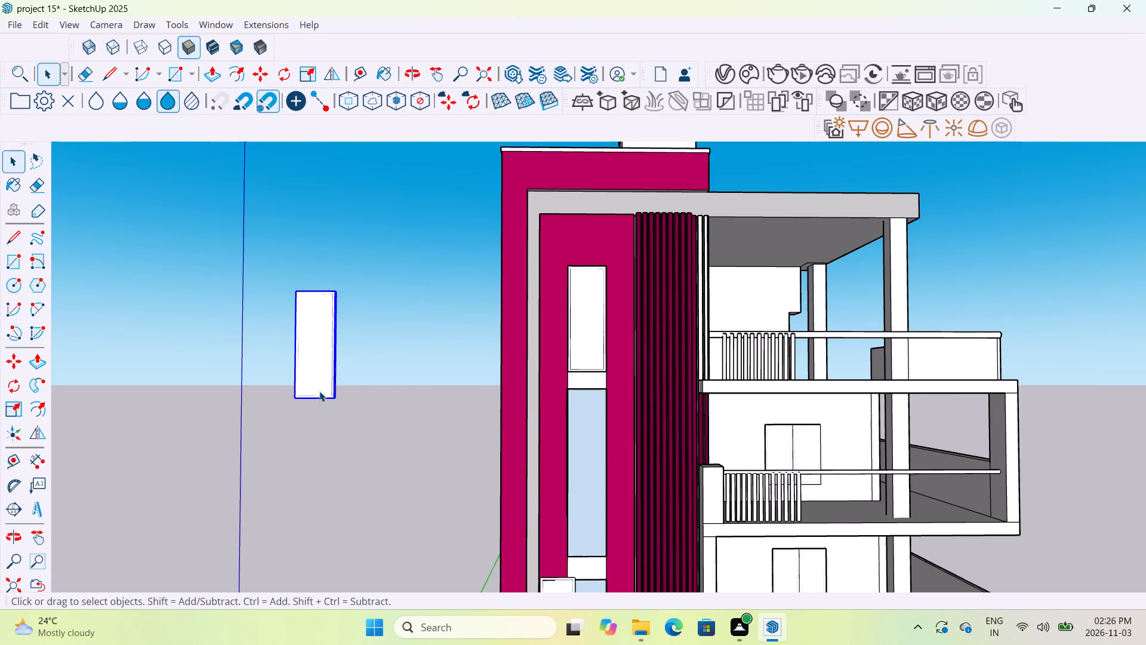
key("m")
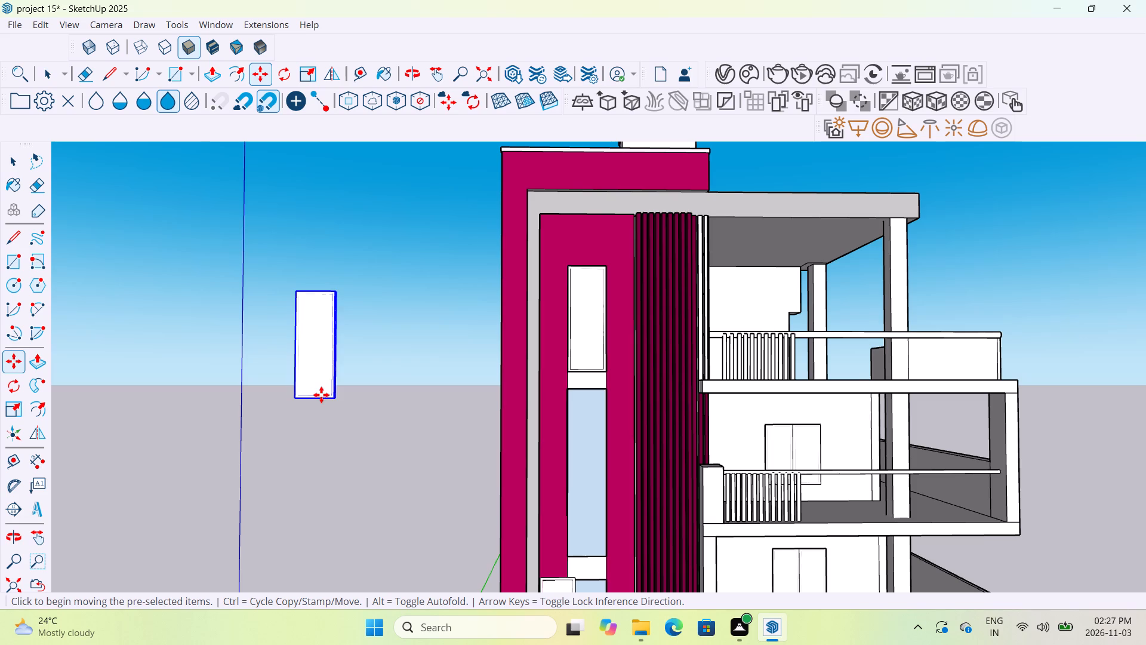
left_click(332, 396)
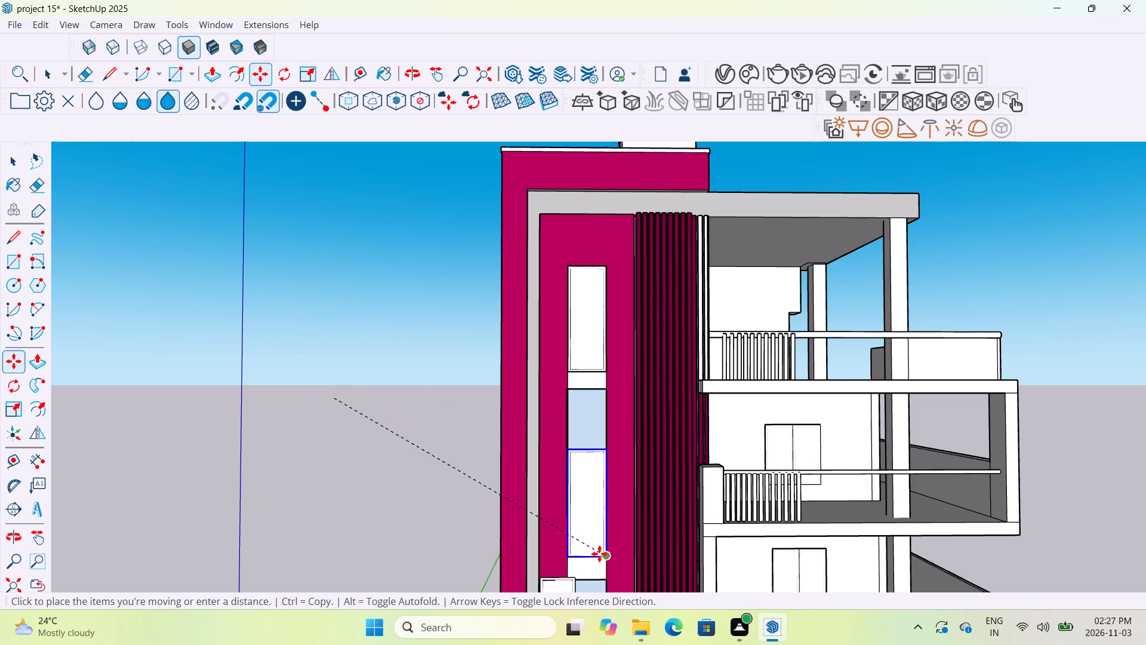
left_click(599, 554)
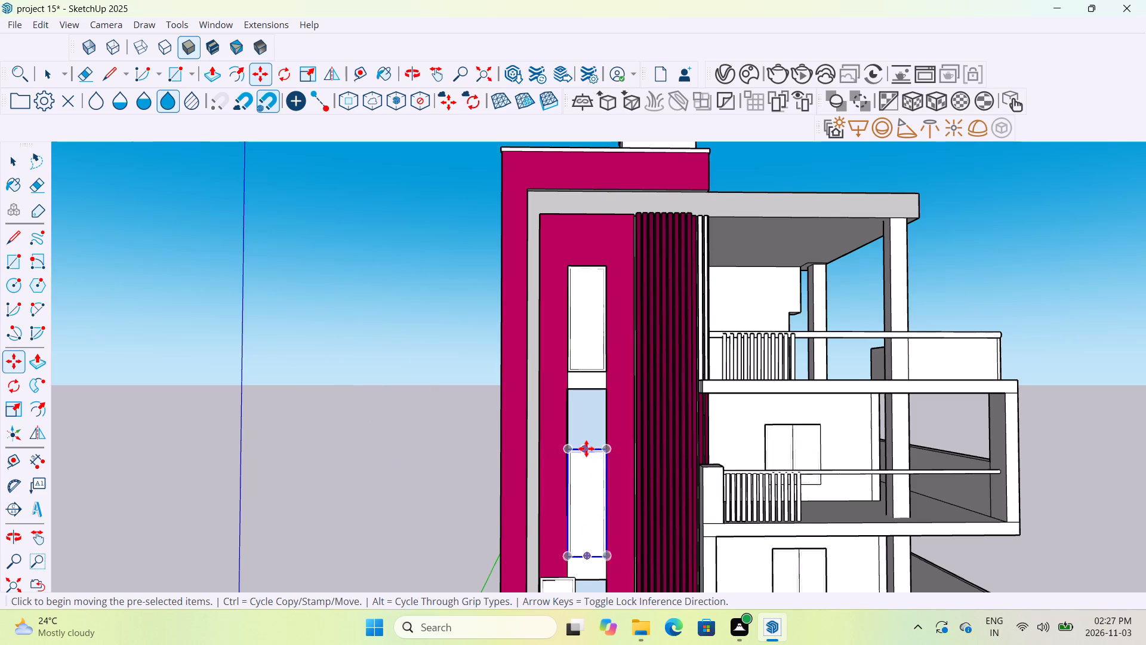
Scale the moved panel upward until its top meets the upper edge of the middle opening.
key("s")
left_click_drag(586, 449, 586, 388)
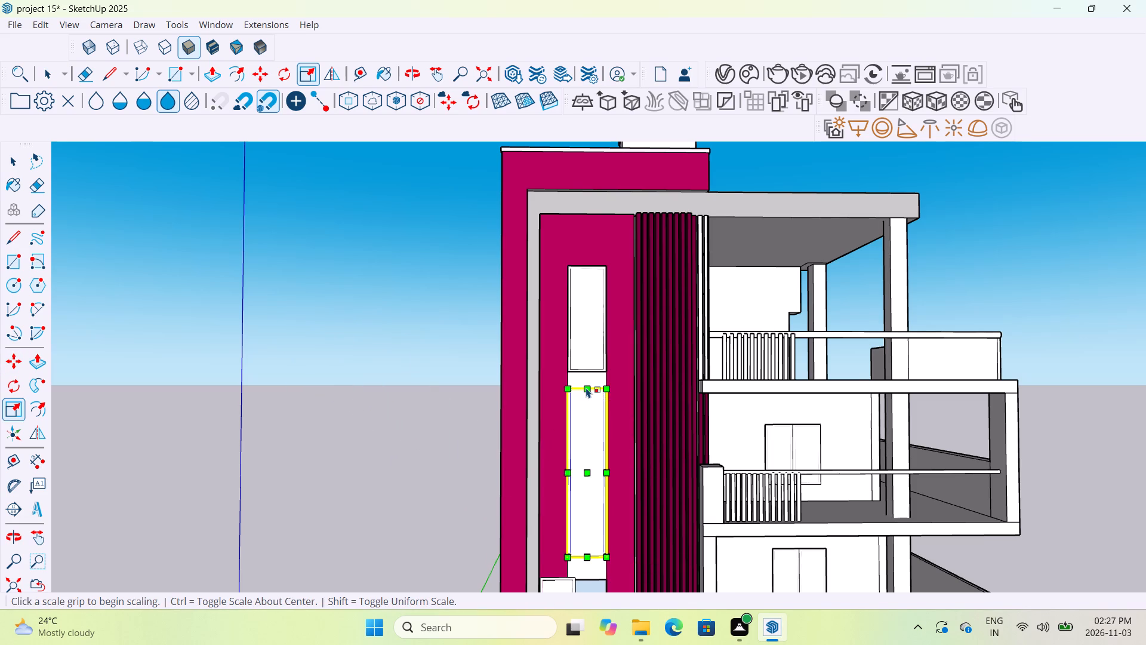
Copy the stretched panel from the middle opening down to the lower corner of the tower's lowest opening.
scroll(600, 465, "down", 6)
middle_click_drag(617, 494, 614, 510)
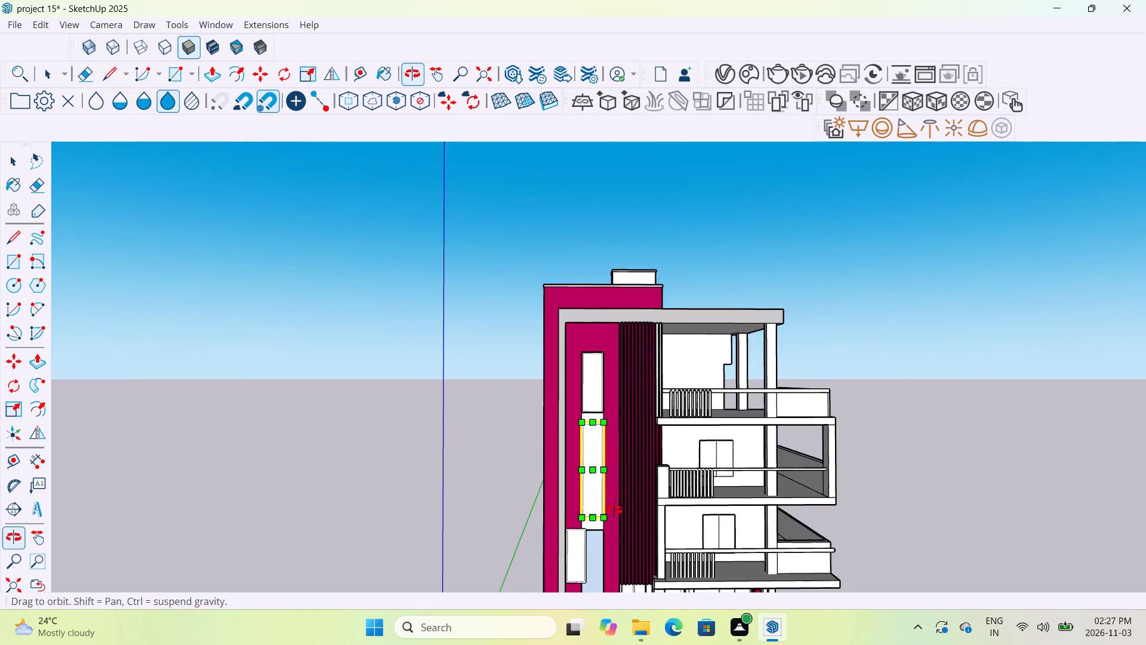
middle_click_drag(614, 510, 600, 489)
scroll(600, 489, "down", 6)
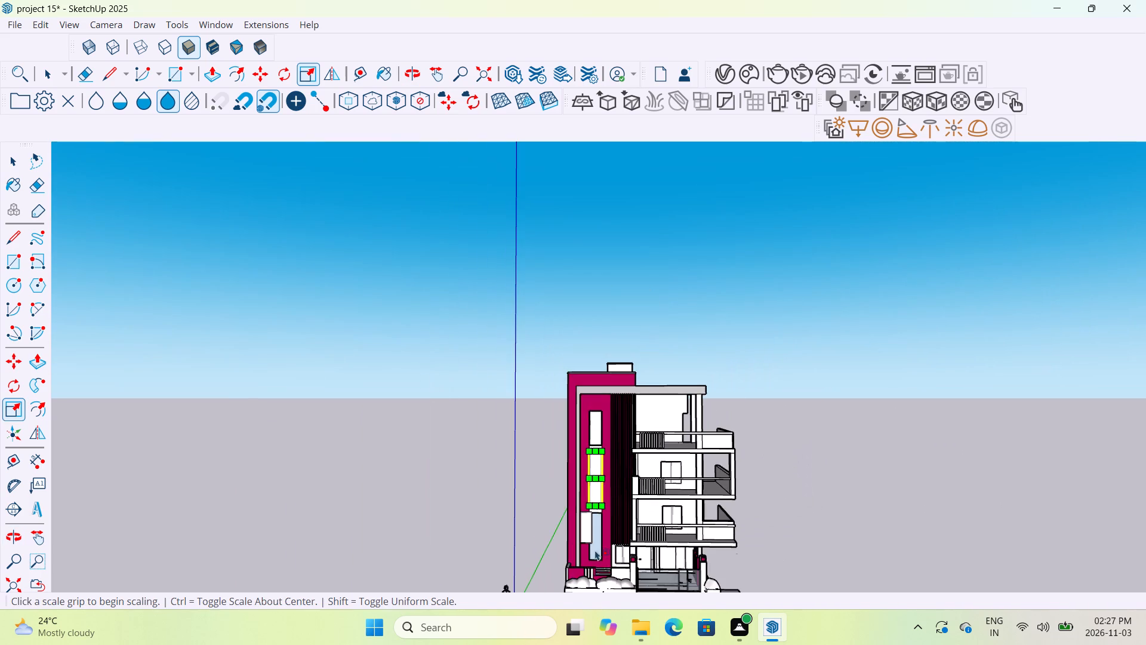
scroll(596, 557, "up", 11)
left_click(575, 512)
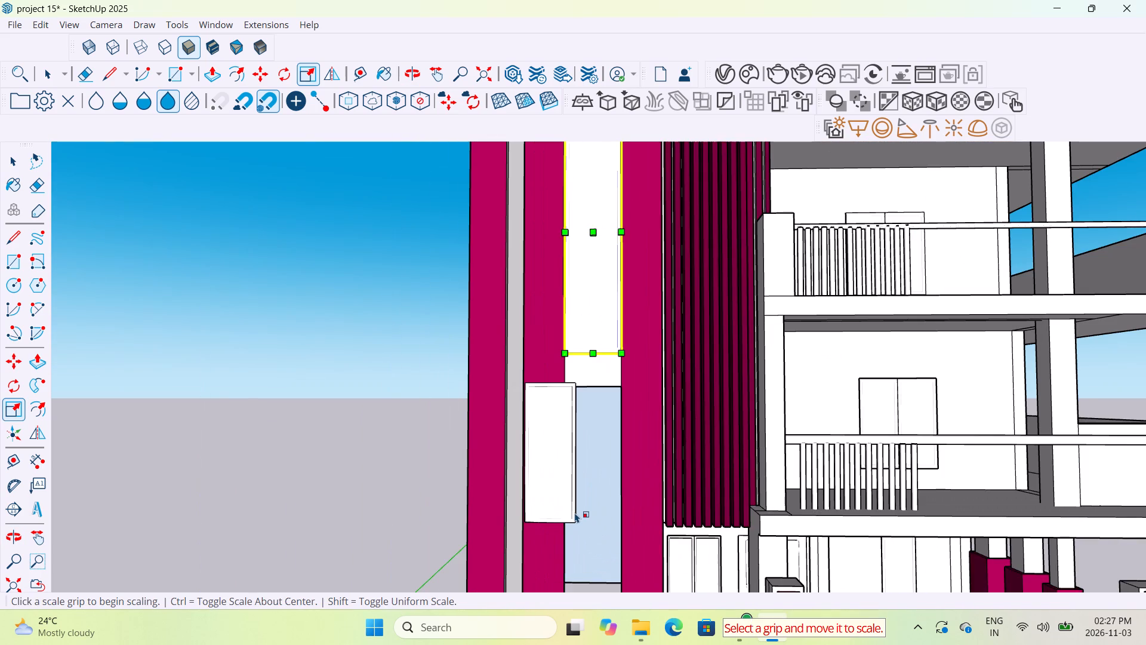
key("Escape")
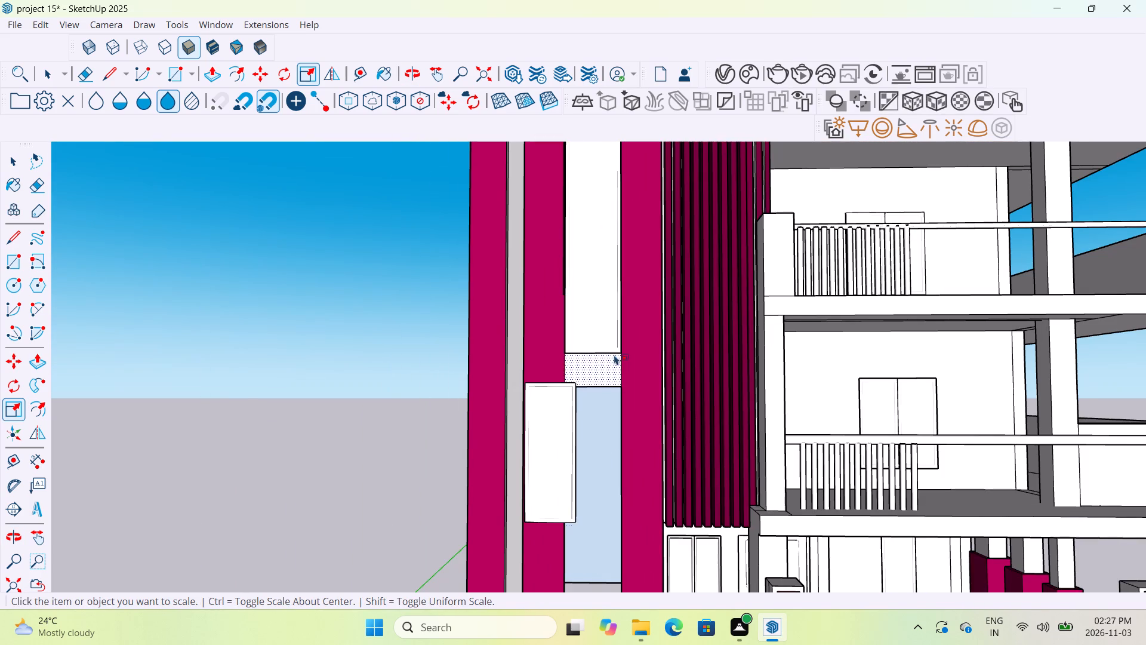
left_click(618, 347)
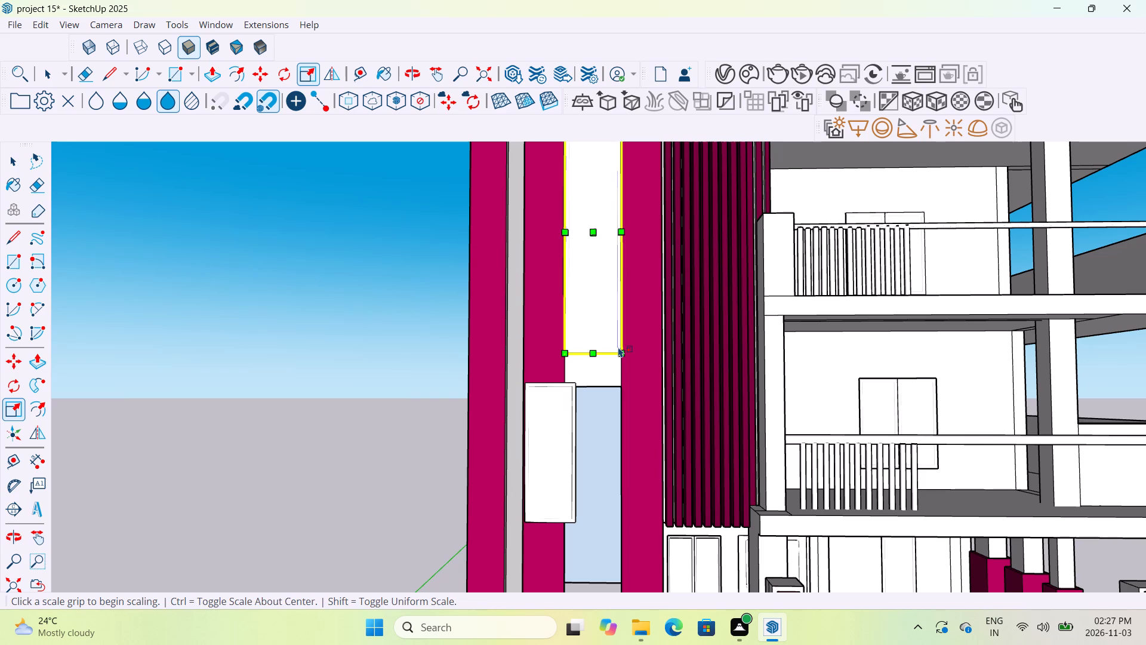
key("m")
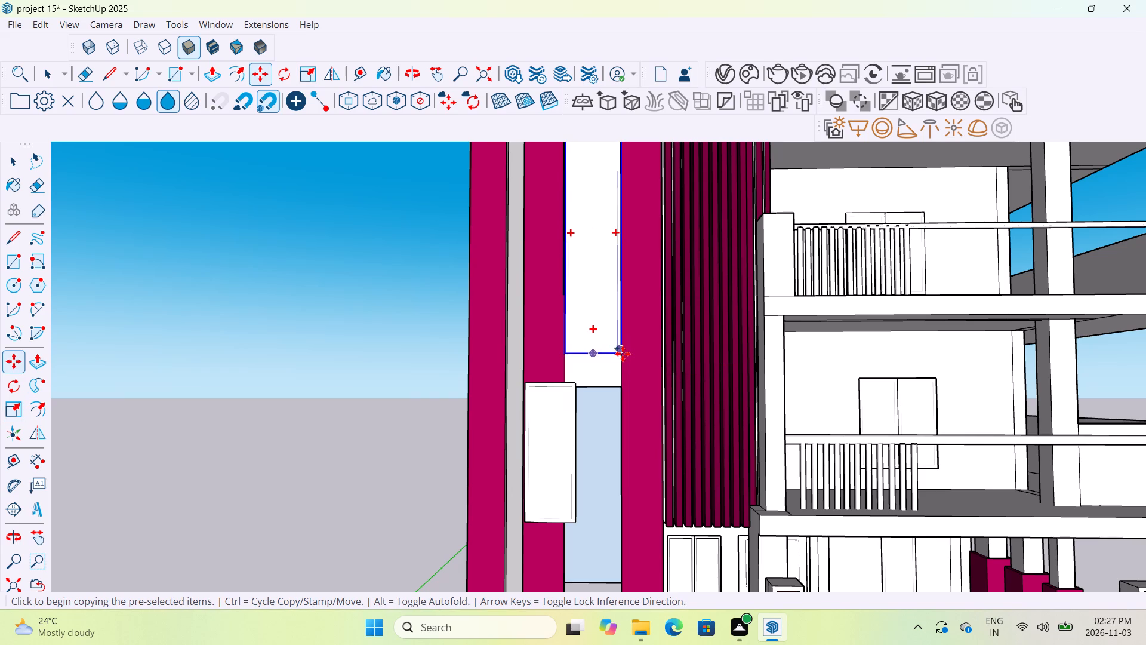
left_click(623, 354)
scroll(615, 452, "down", 11)
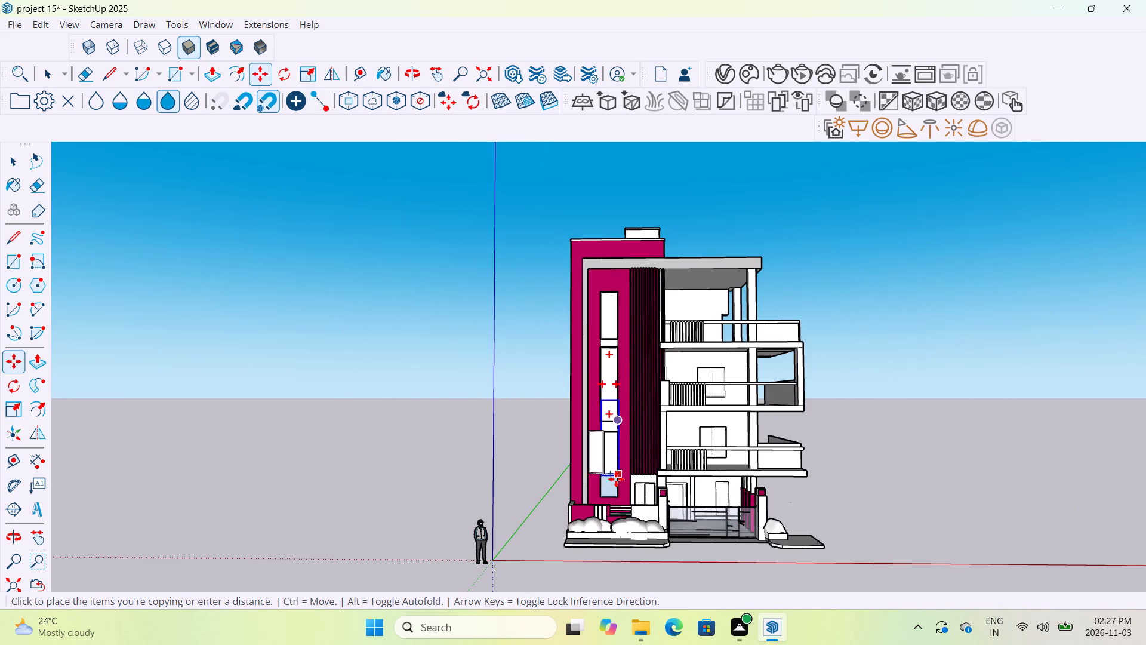
scroll(615, 494, "up", 17)
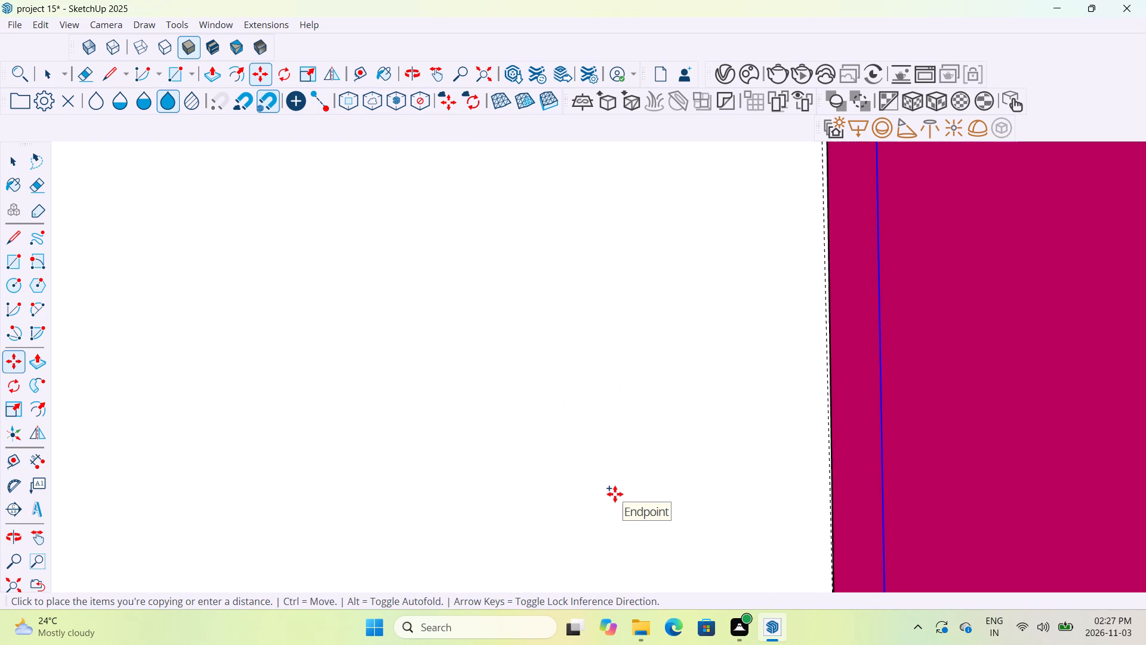
scroll(615, 494, "down", 6)
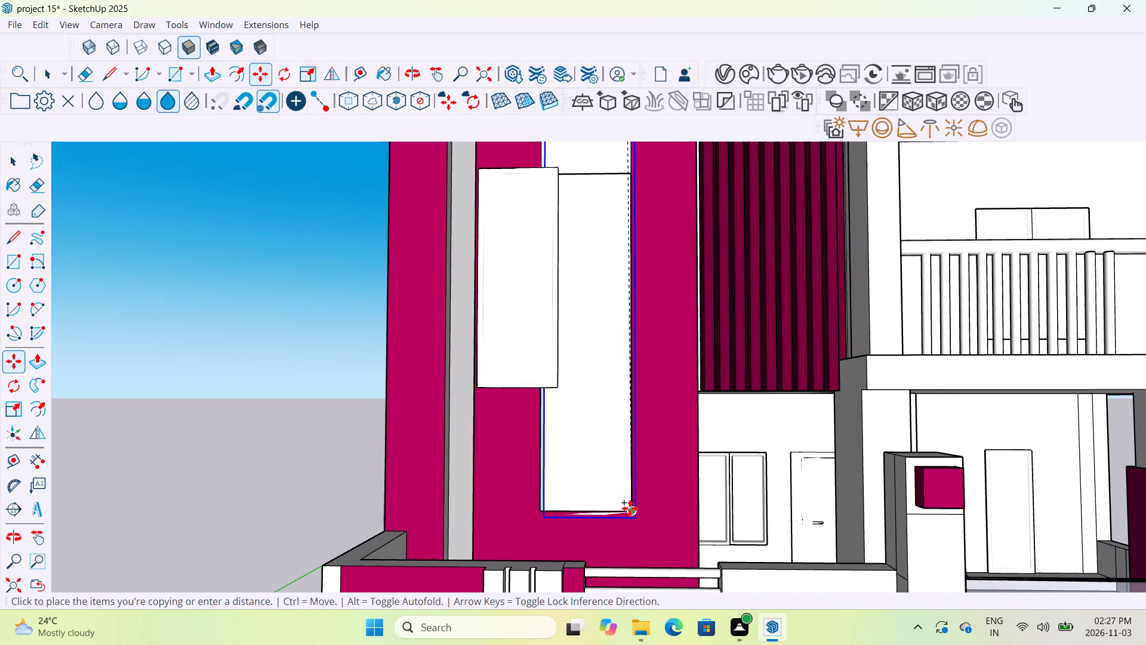
left_click(627, 503)
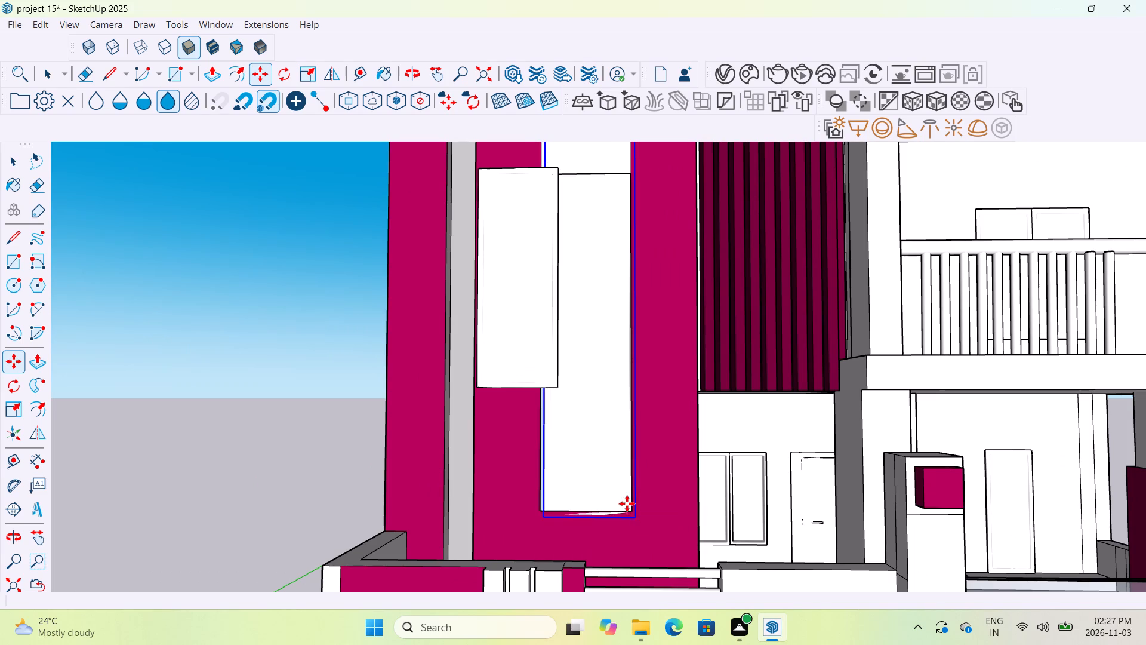
Delete the loose white panel overlapping the side of the tower's lowest opening.
scroll(640, 440, "down", 3)
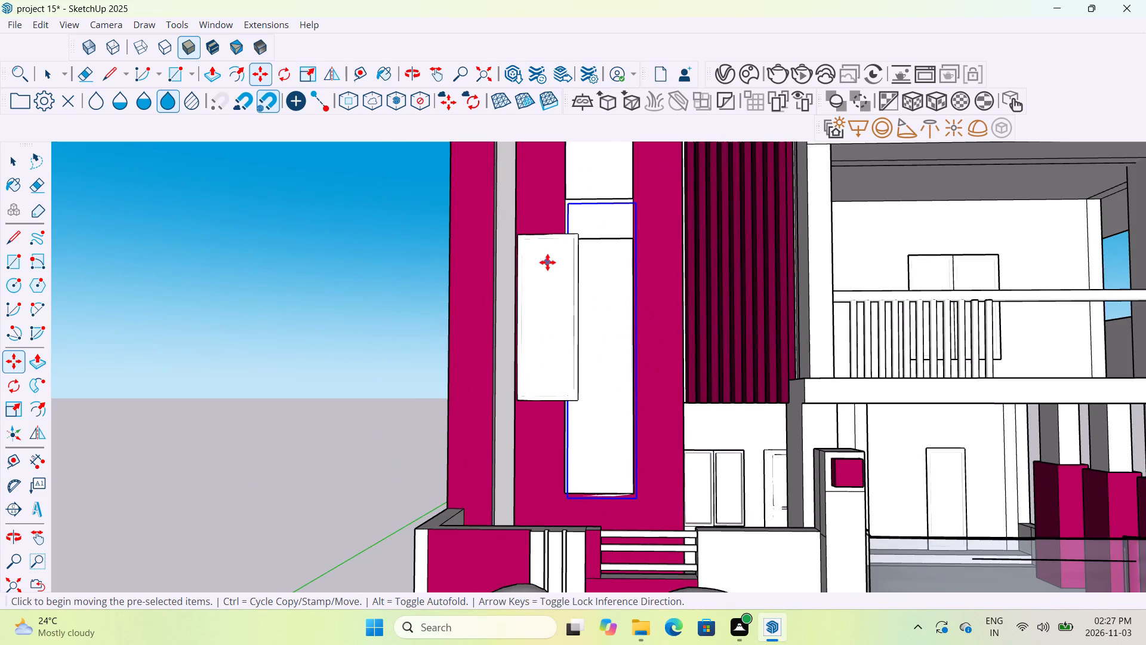
left_click(547, 262)
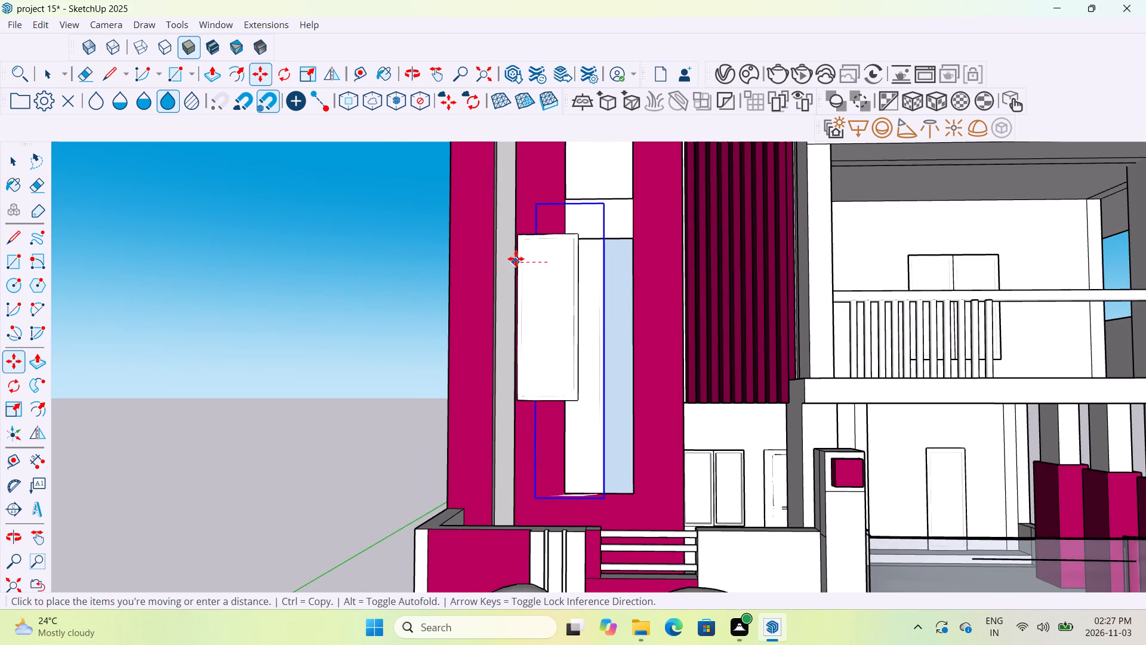
key("Escape")
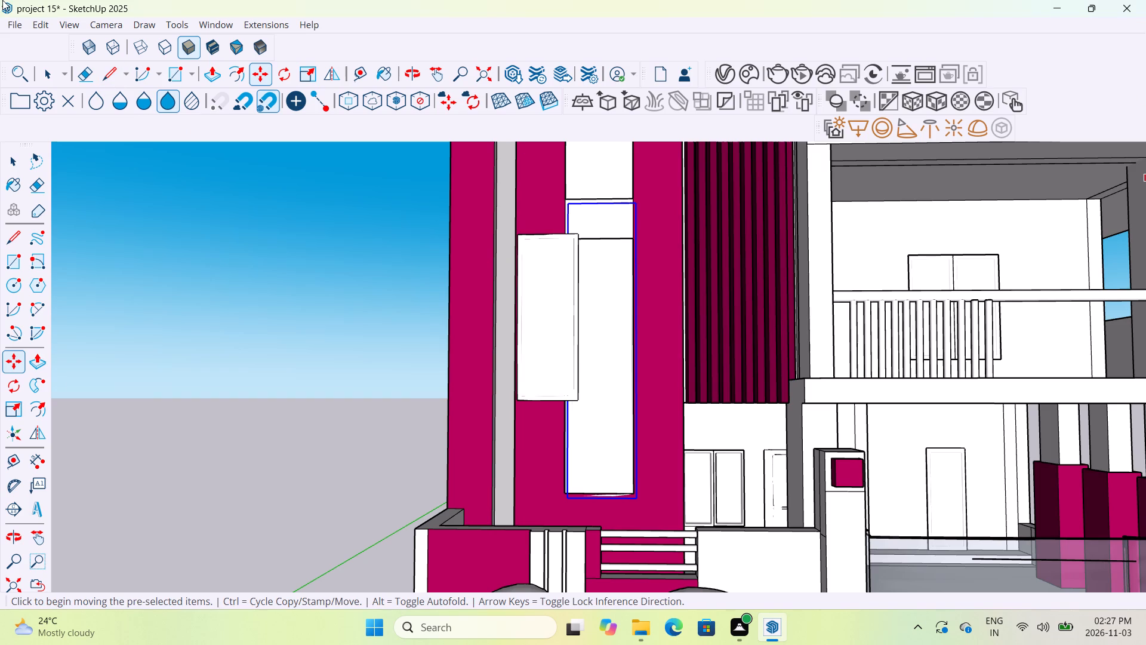
left_click(36, 73)
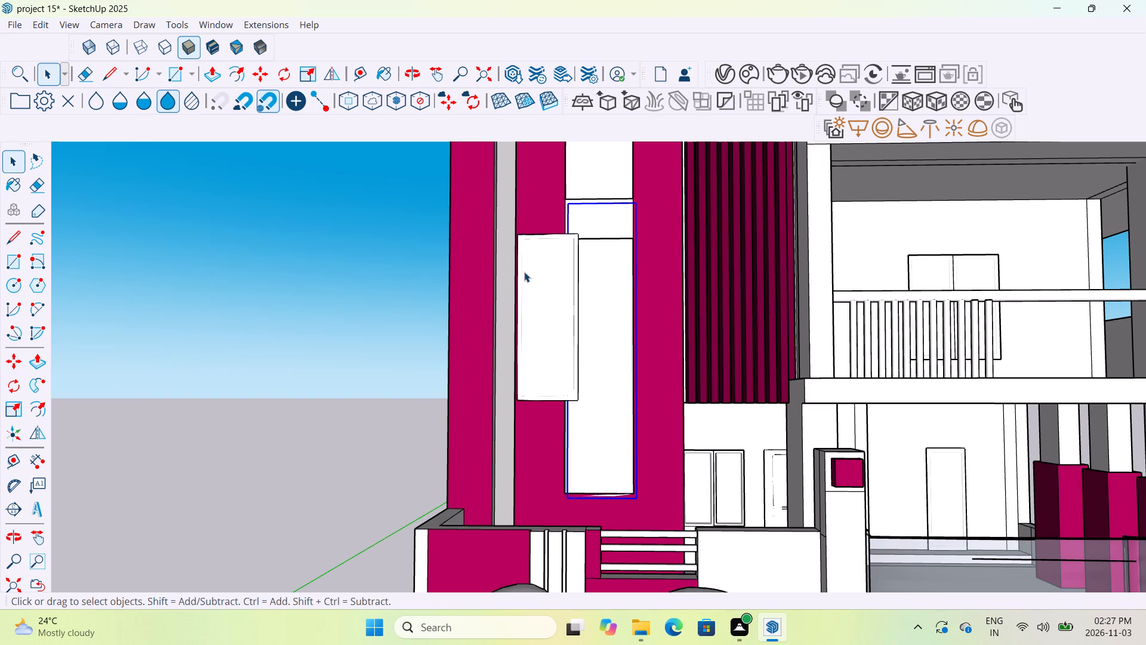
left_click(524, 272)
key("Delete")
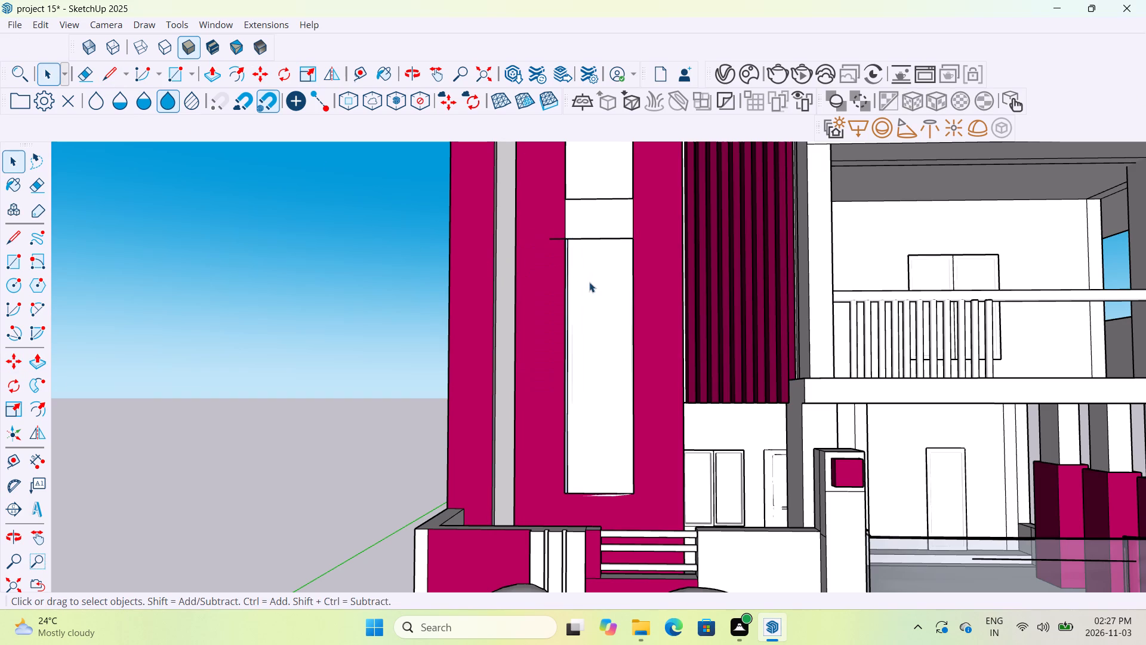
Move the copied panel so its bottom corner coincides with the bottom corner of the lowest opening.
scroll(566, 490, "up", 3)
middle_click_drag(566, 490, 563, 453)
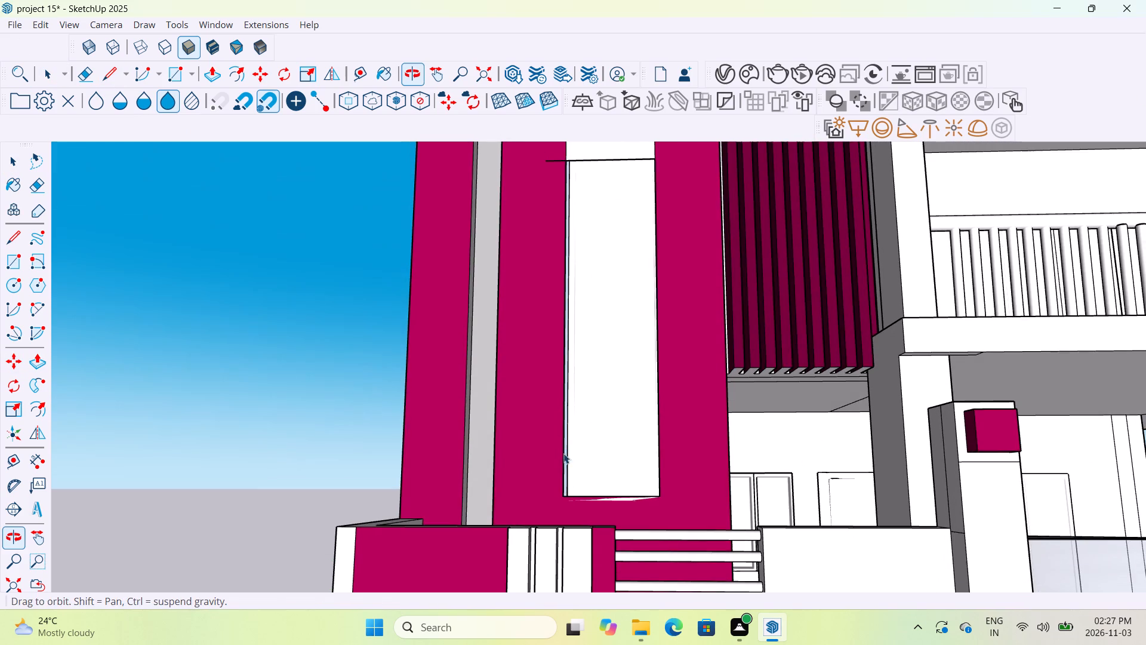
left_click(580, 468)
key("m")
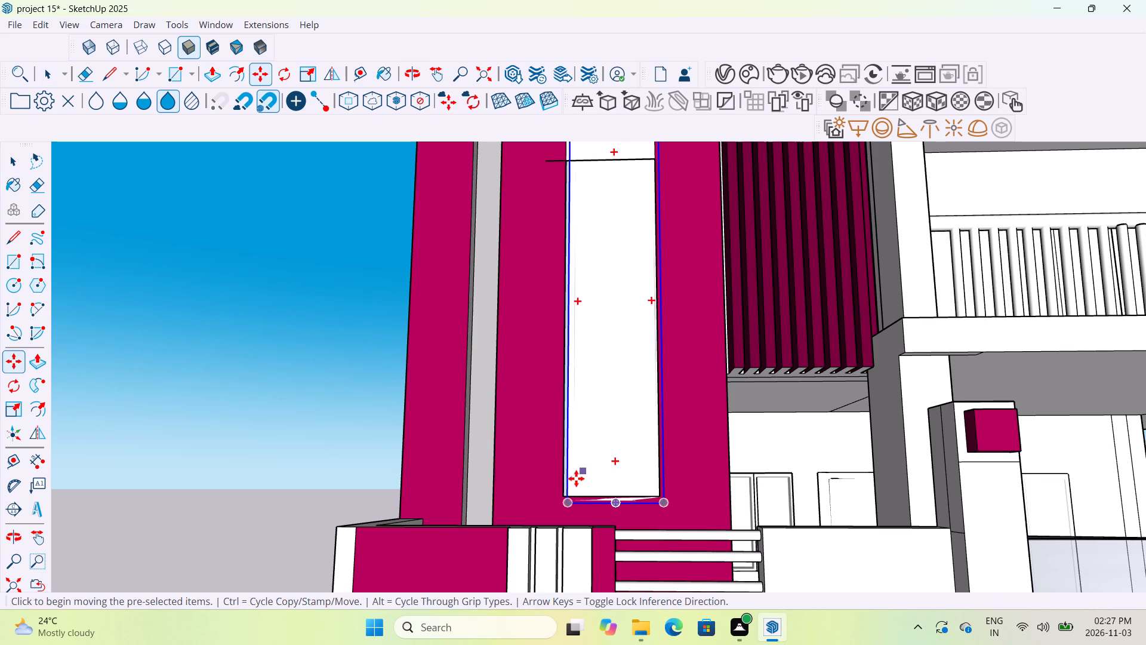
left_click(566, 501)
left_click(564, 494)
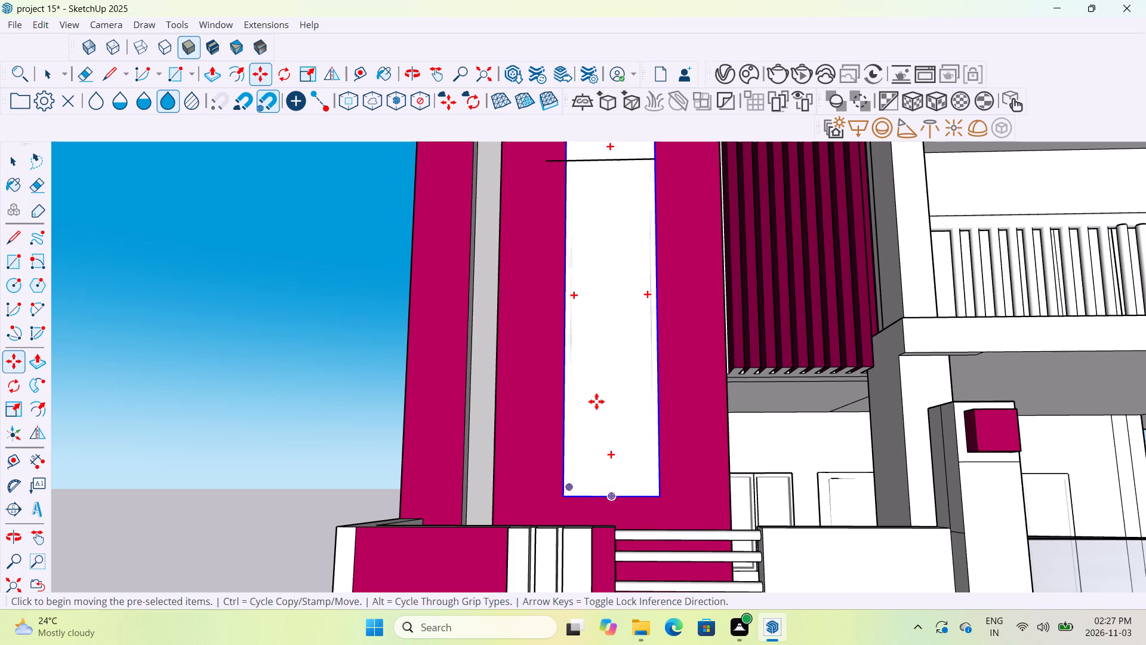
Scale the copied panel down in height to slightly below the lowest opening's top edge.
middle_click_drag(598, 392, 600, 460)
scroll(600, 460, "down", 5)
key("s")
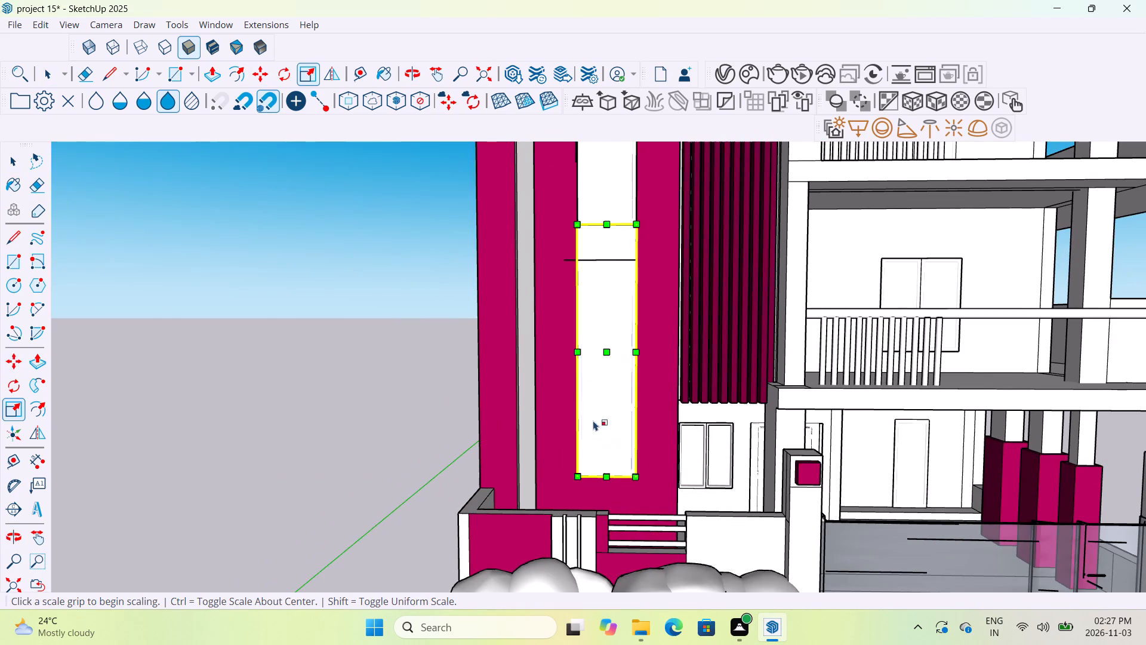
left_click_drag(605, 220, 605, 259)
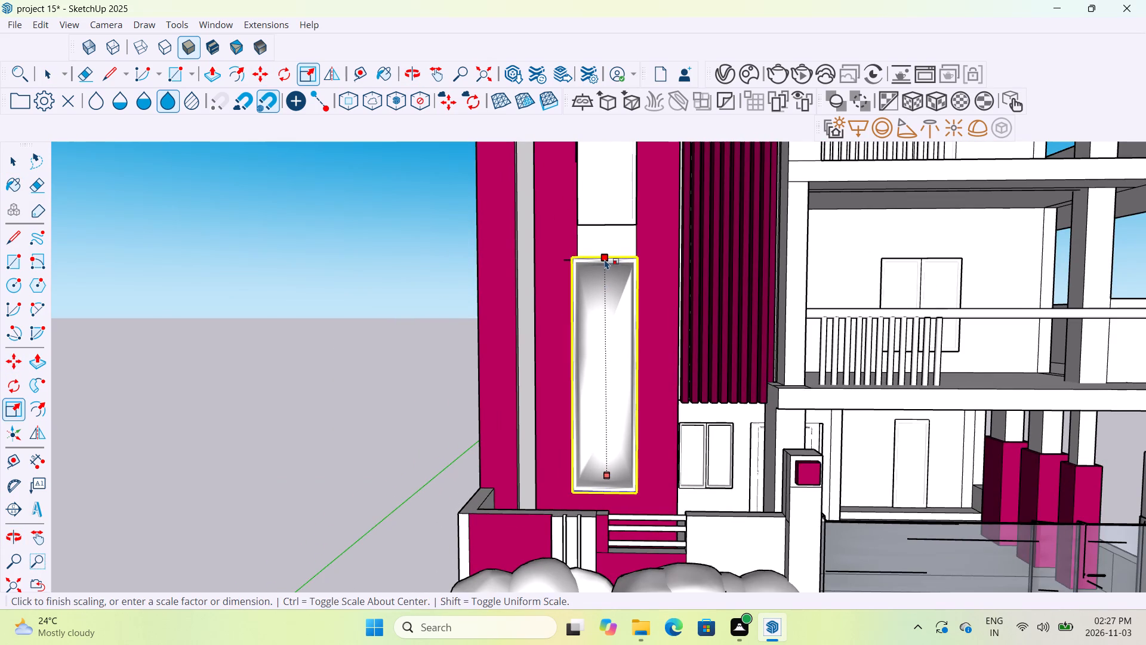
left_click_drag(605, 259, 605, 272)
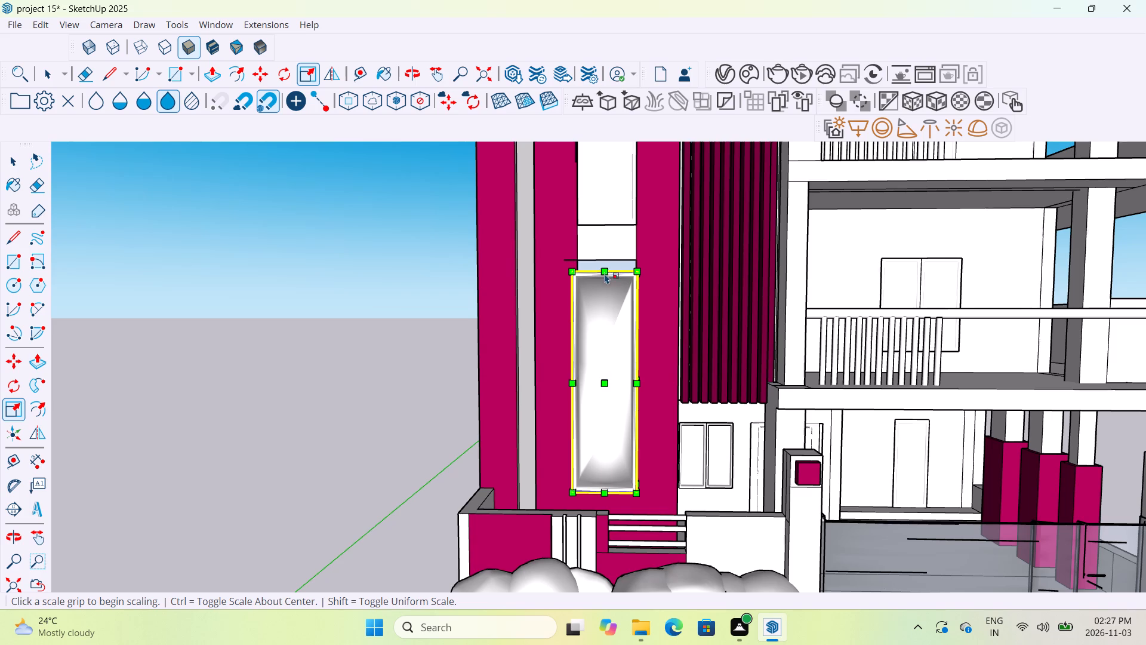
Scale the copied panel's depth down to a thin panel close to the tower wall.
middle_click_drag(652, 317, 645, 407)
middle_click_drag(633, 328, 633, 370)
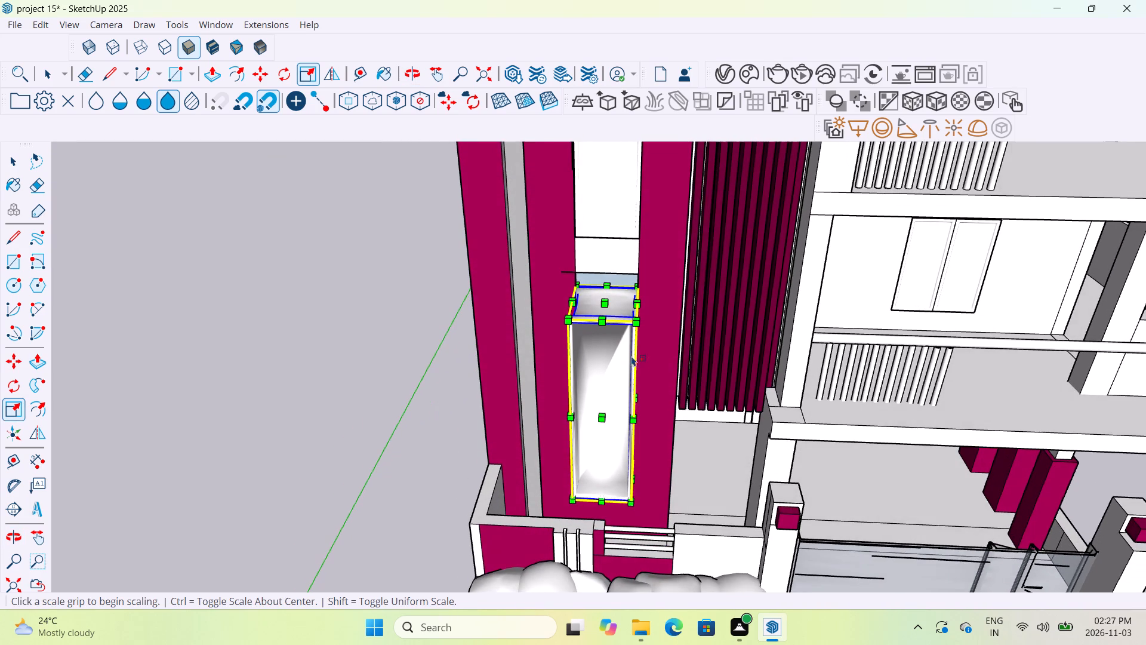
middle_click_drag(651, 355, 565, 341)
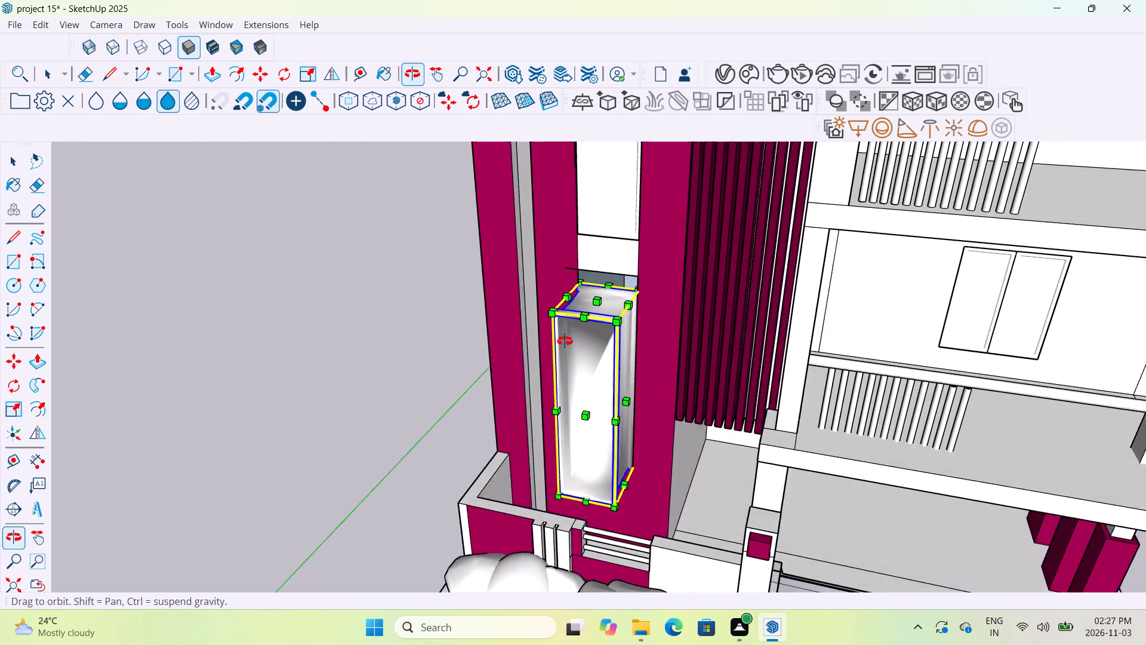
middle_click_drag(565, 341, 537, 339)
middle_click_drag(652, 368, 612, 370)
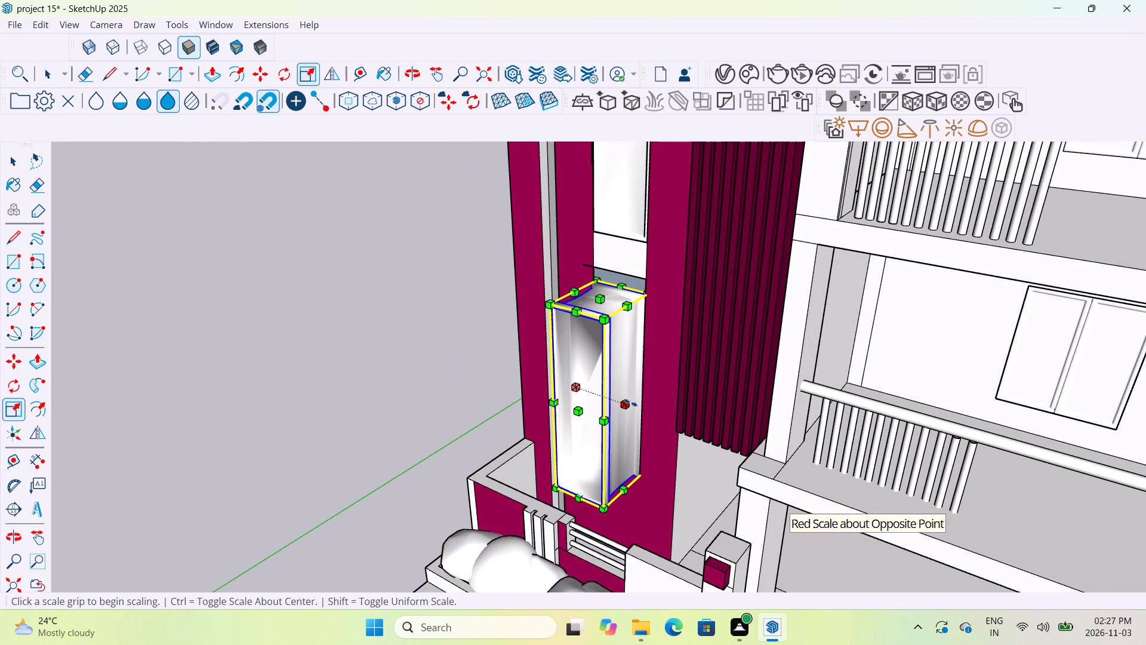
left_click_drag(577, 414, 594, 401)
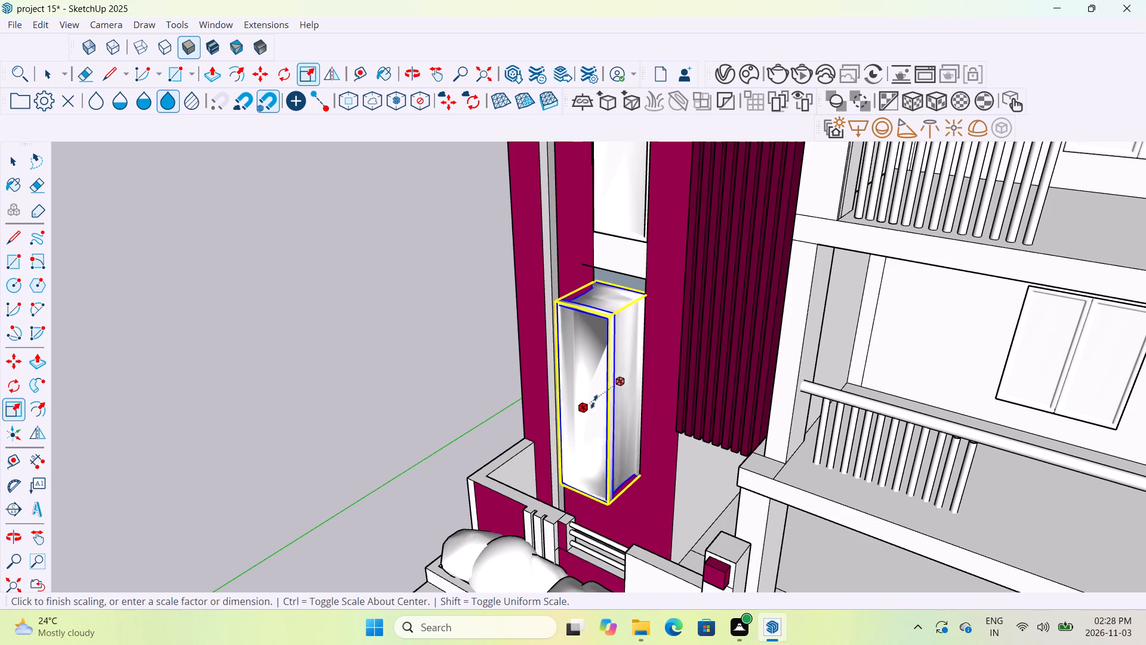
left_click_drag(594, 401, 614, 384)
Scale the copied panel's height up until its top meets the midpoint of the lowest opening's top edge.
middle_click_drag(632, 367, 727, 360)
middle_click_drag(600, 386, 629, 346)
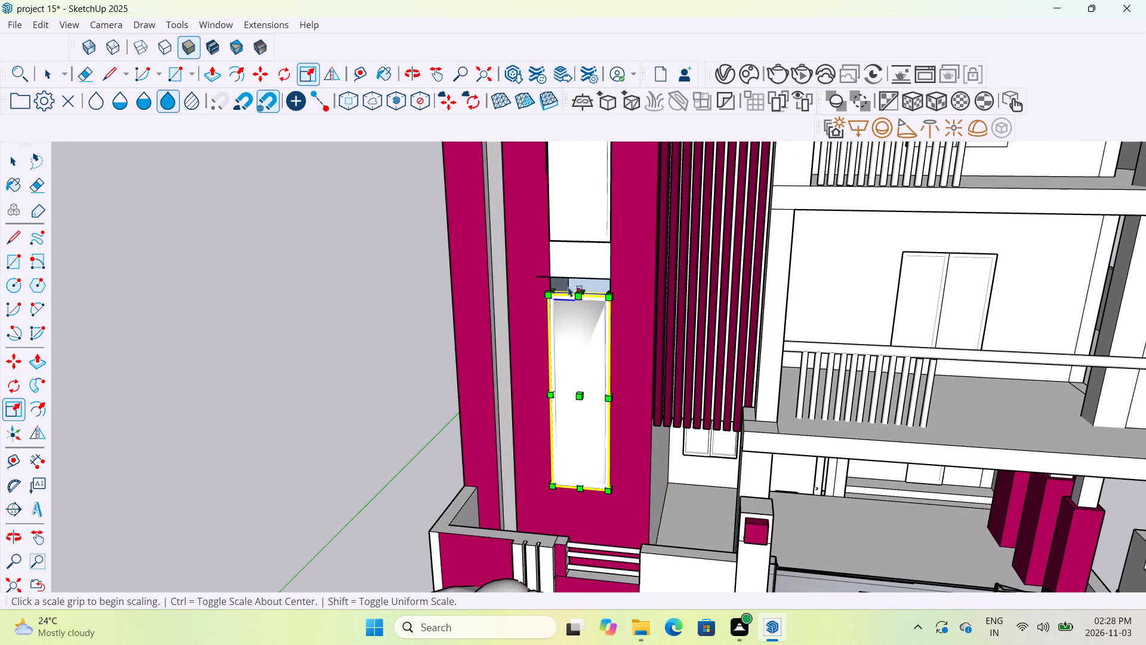
middle_click_drag(578, 291, 586, 339)
scroll(586, 290, "up", 5)
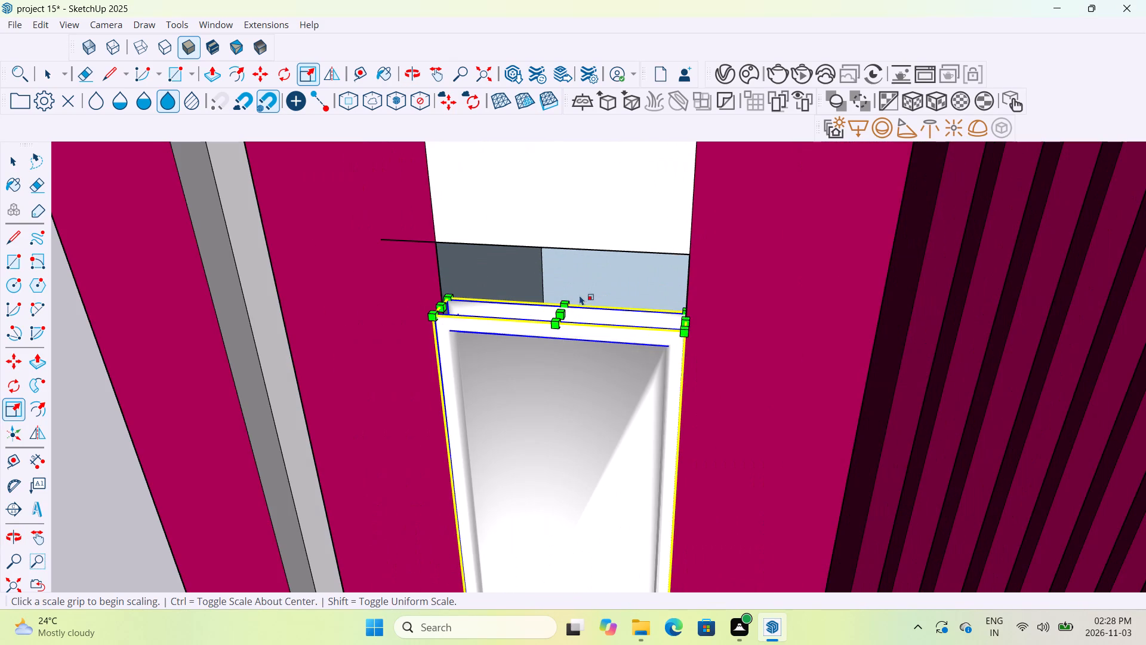
left_click_drag(563, 311, 559, 247)
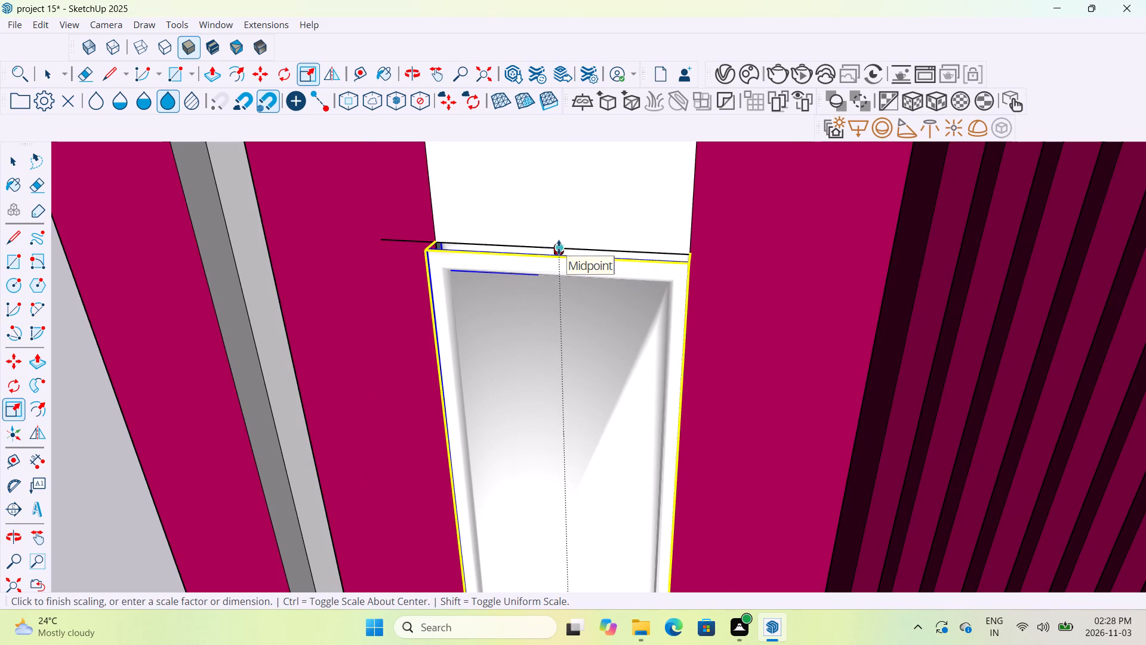
left_click_drag(559, 247, 562, 251)
scroll(677, 370, "down", 4)
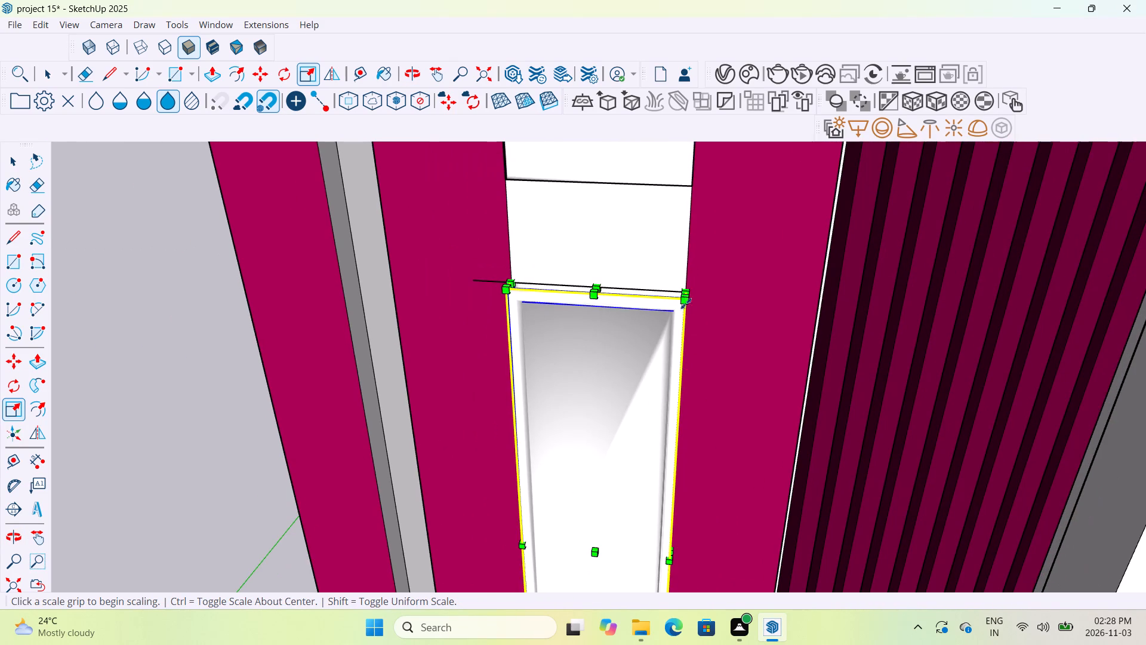
Move the panel by its top corner to align it with the lowest opening's top corner.
key("m")
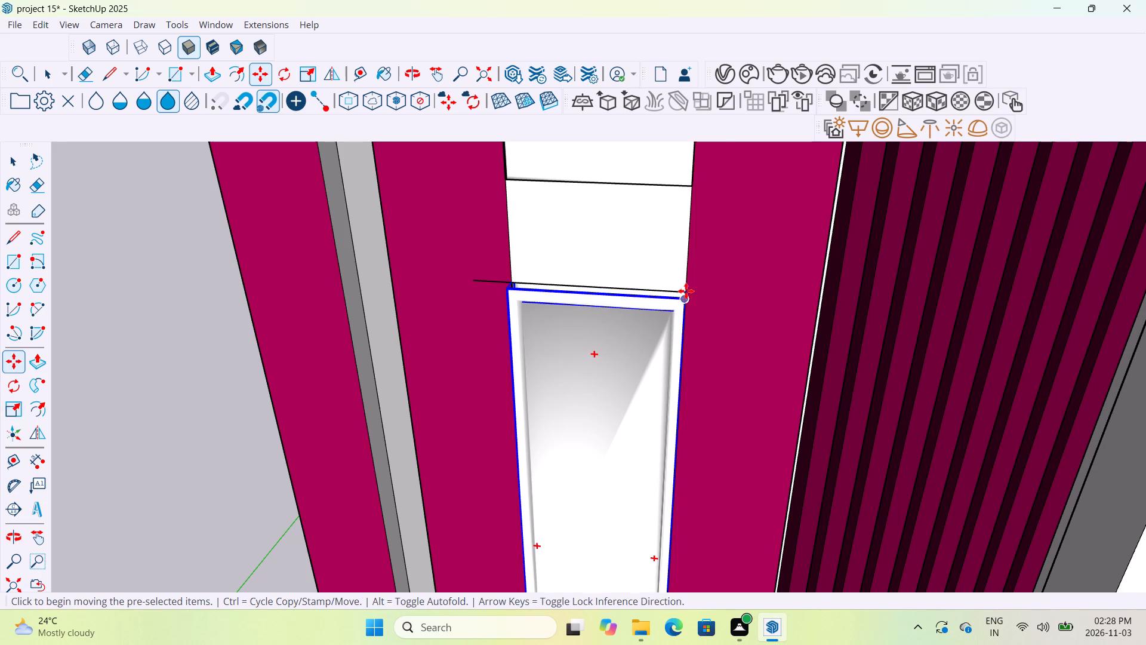
left_click(686, 291)
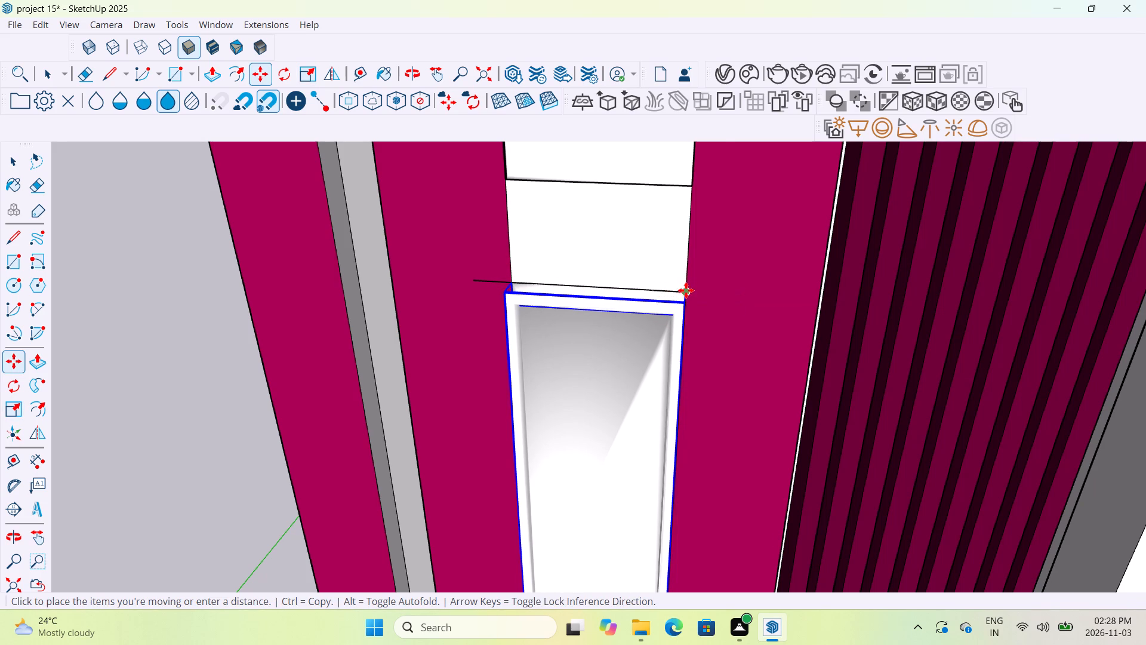
scroll(686, 295, "up", 9)
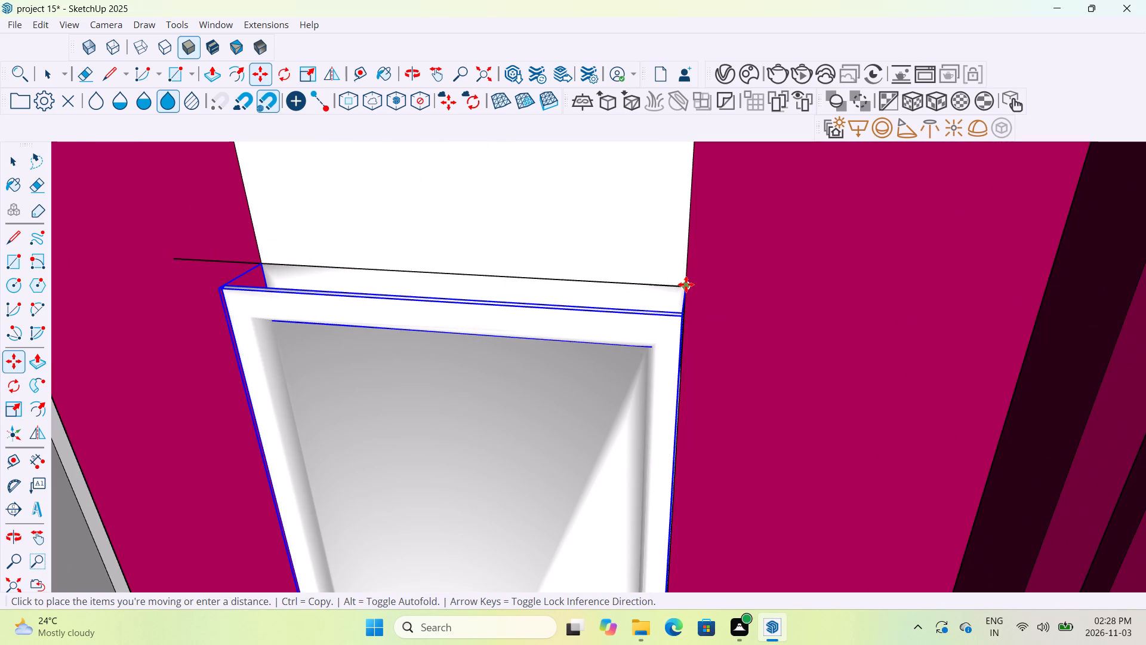
scroll(688, 306, "down", 6)
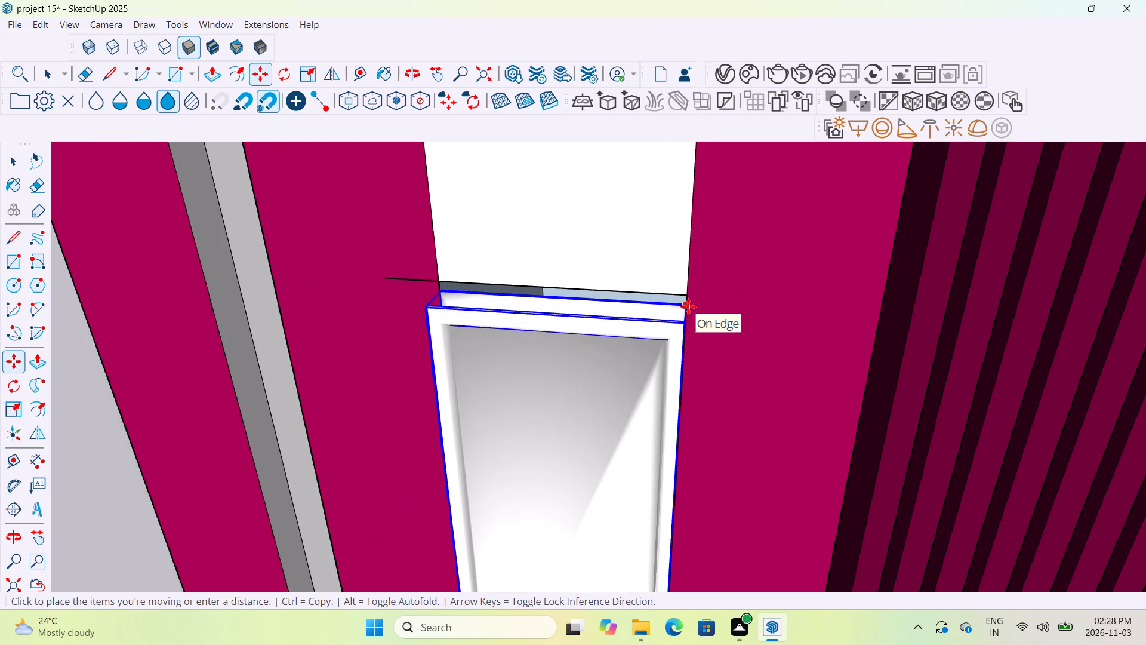
scroll(688, 306, "down", 6)
left_click(688, 294)
scroll(688, 294, "down", 15)
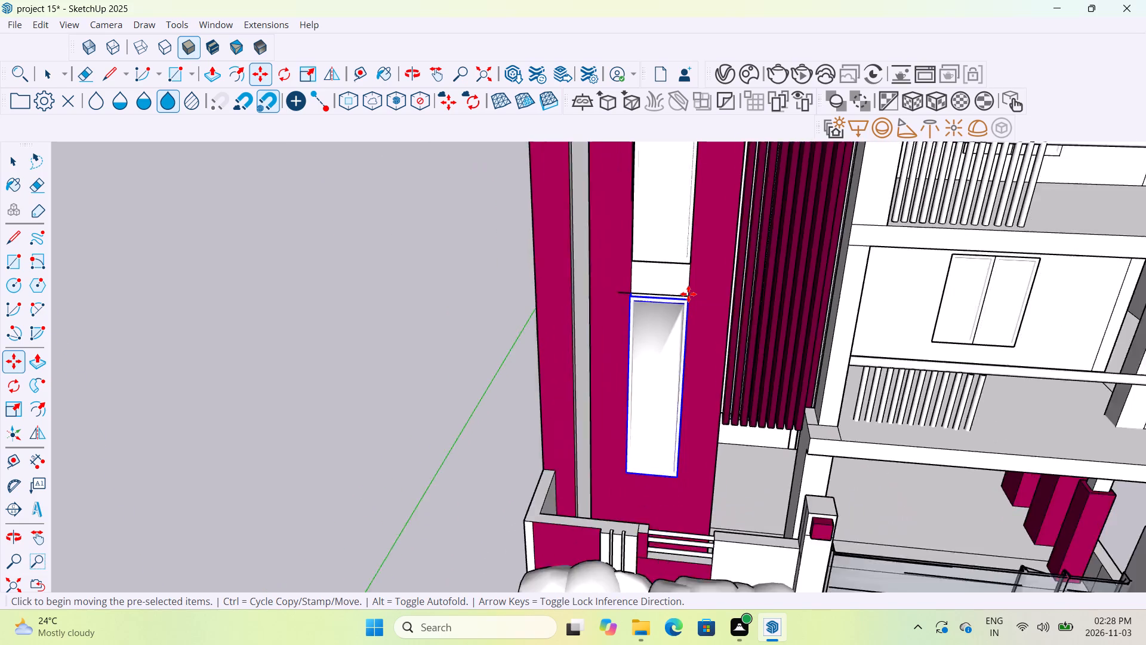
Erase the side edges of the white strip between the tower's upper and middle openings.
scroll(688, 294, "down", 14)
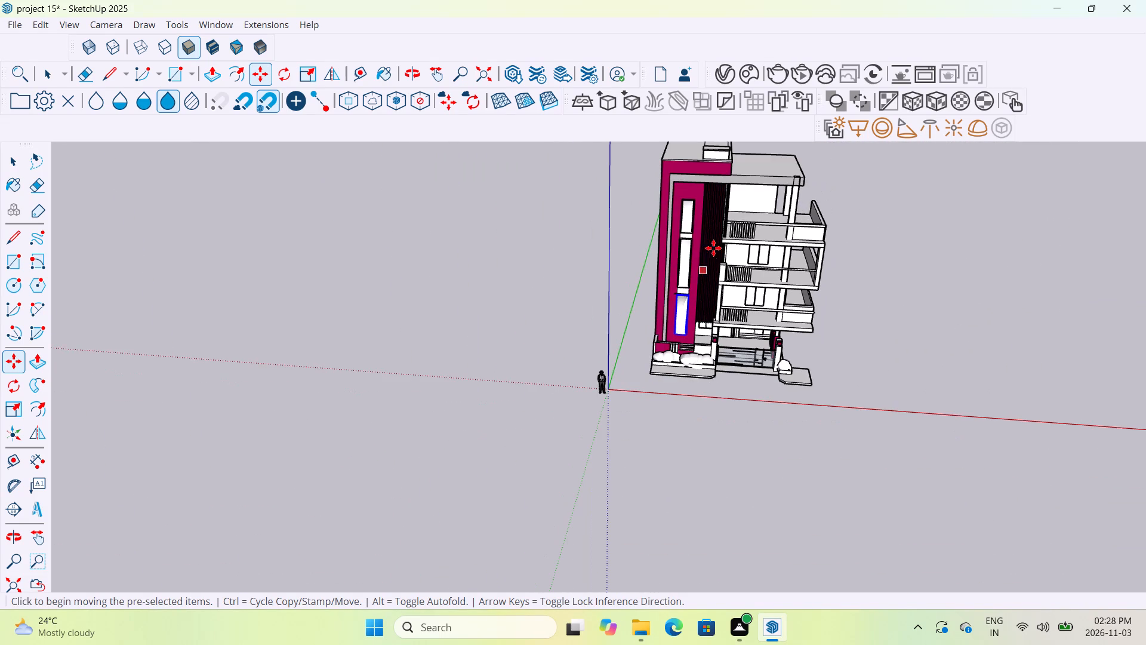
scroll(705, 243, "up", 11)
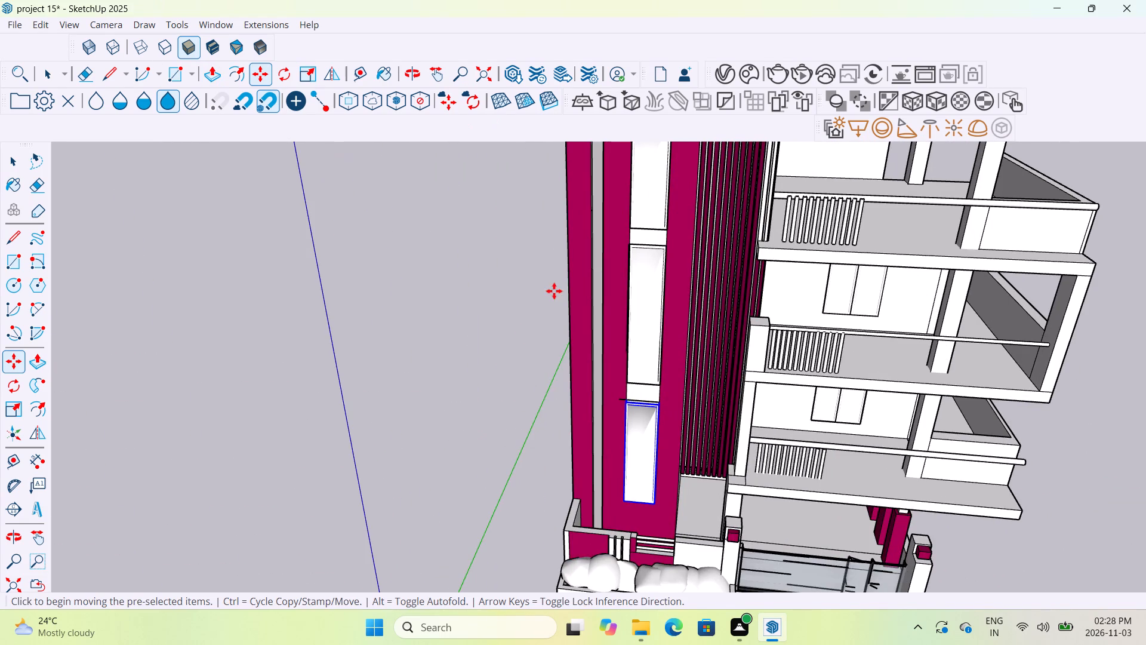
scroll(646, 247, "up", 12)
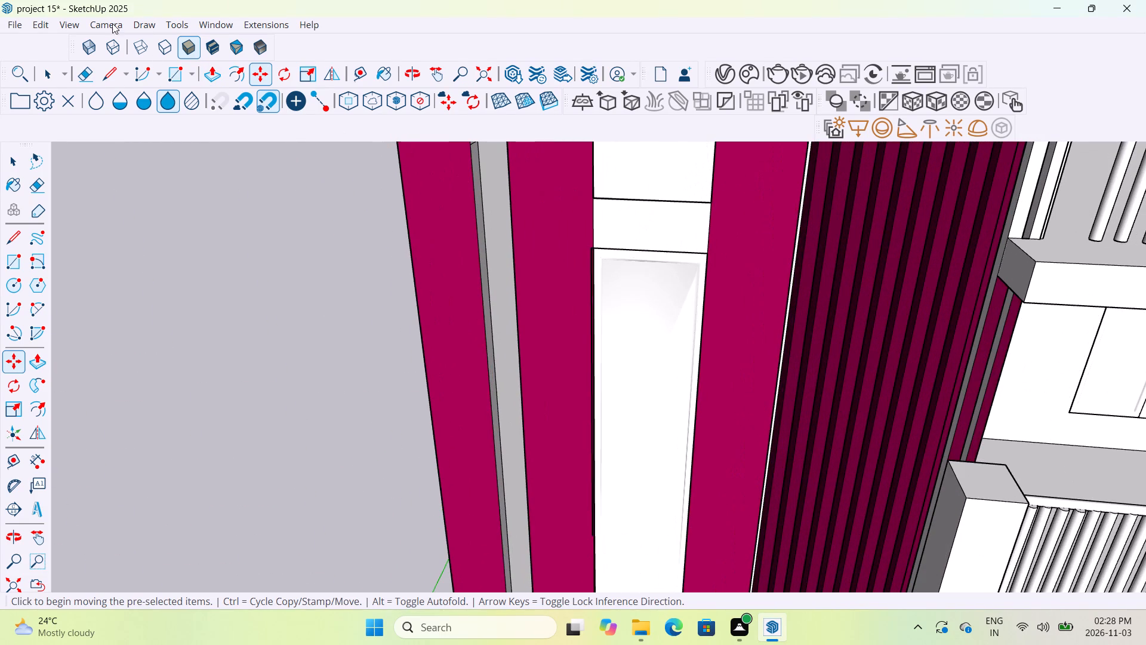
left_click(78, 76)
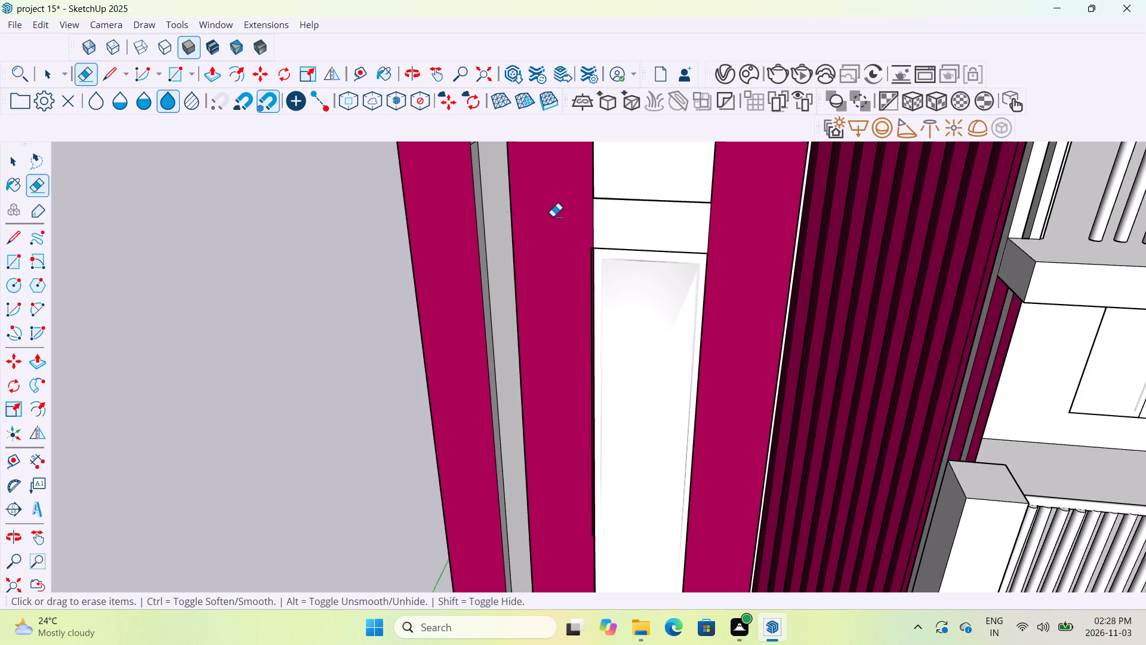
left_click_drag(568, 216, 719, 217)
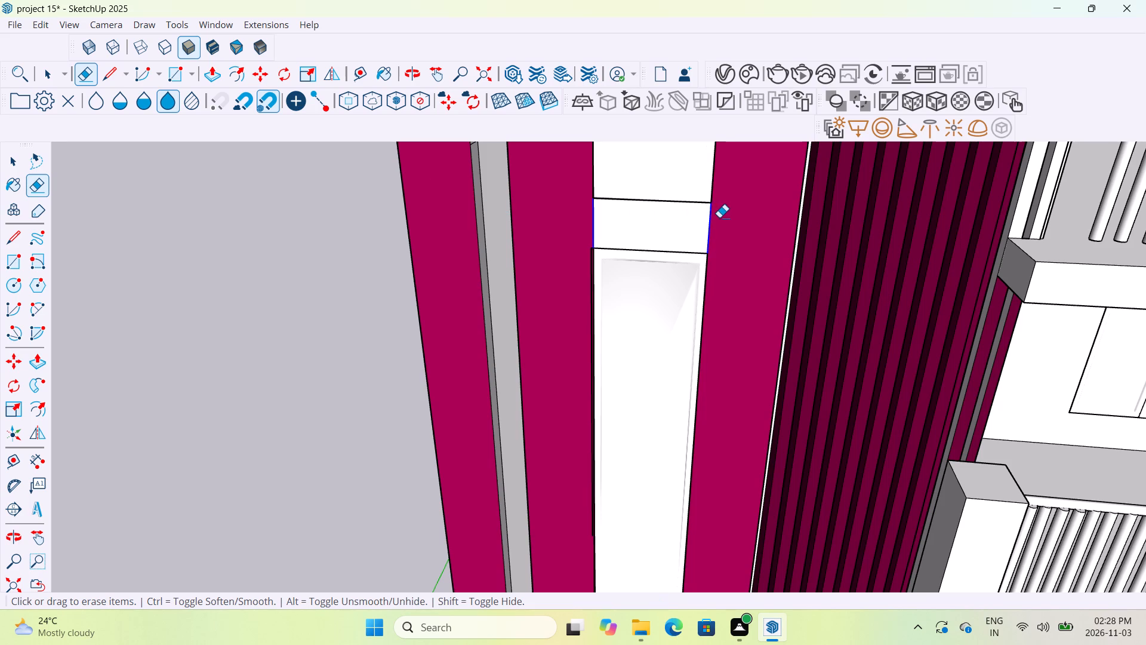
scroll(720, 218, "down", 13)
middle_click_drag(660, 492, 697, 420)
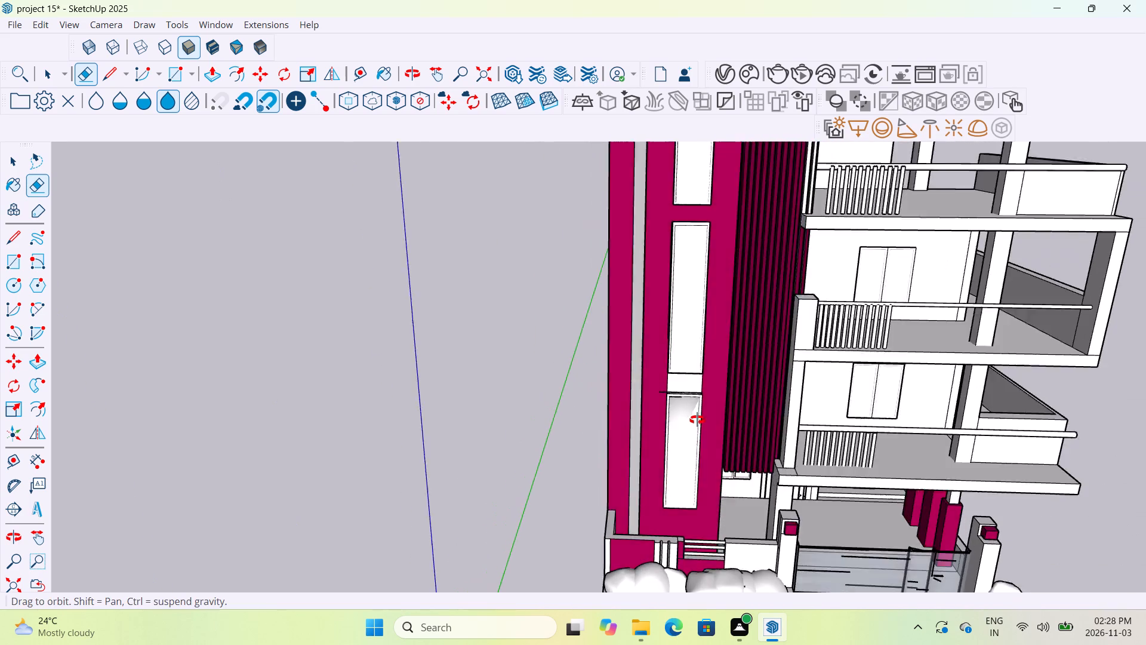
middle_click_drag(697, 420, 697, 418)
Erase the side edges of the white strip between the middle and lowest openings, along with the stray line there.
scroll(688, 395, "up", 11)
left_click_drag(589, 378, 752, 363)
left_click_drag(604, 395, 600, 408)
scroll(604, 403, "down", 4)
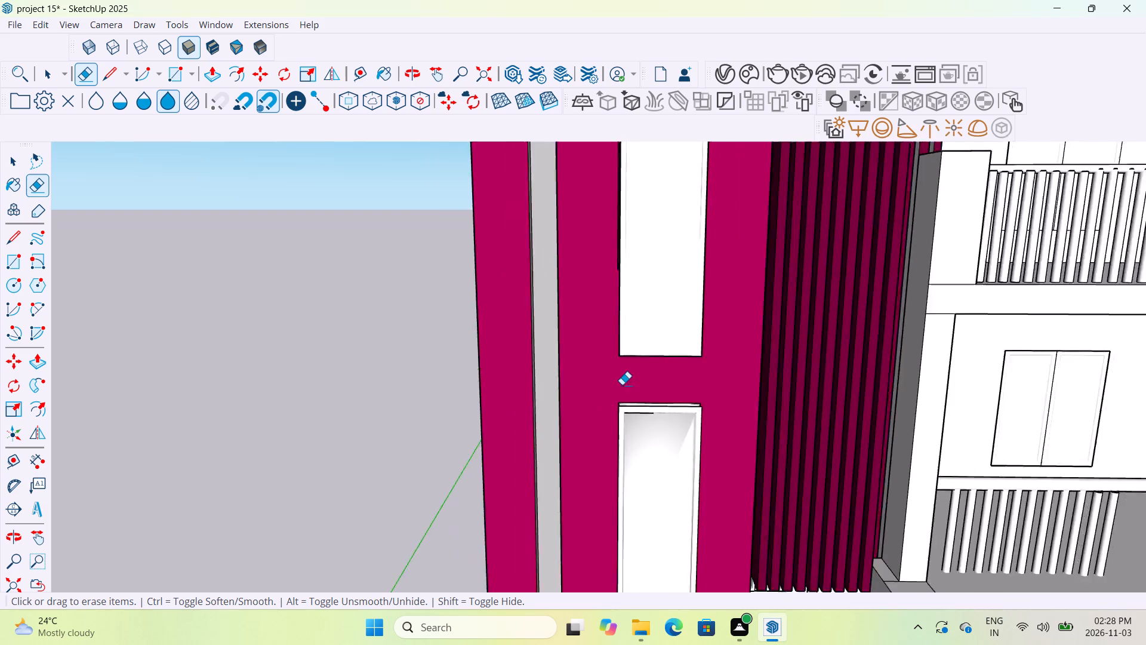
scroll(622, 385, "down", 7)
scroll(692, 325, "up", 1)
scroll(692, 325, "down", 7)
Check the front facade with a V-Ray test render, and look over the tower and terraces in the model.
left_click(775, 77)
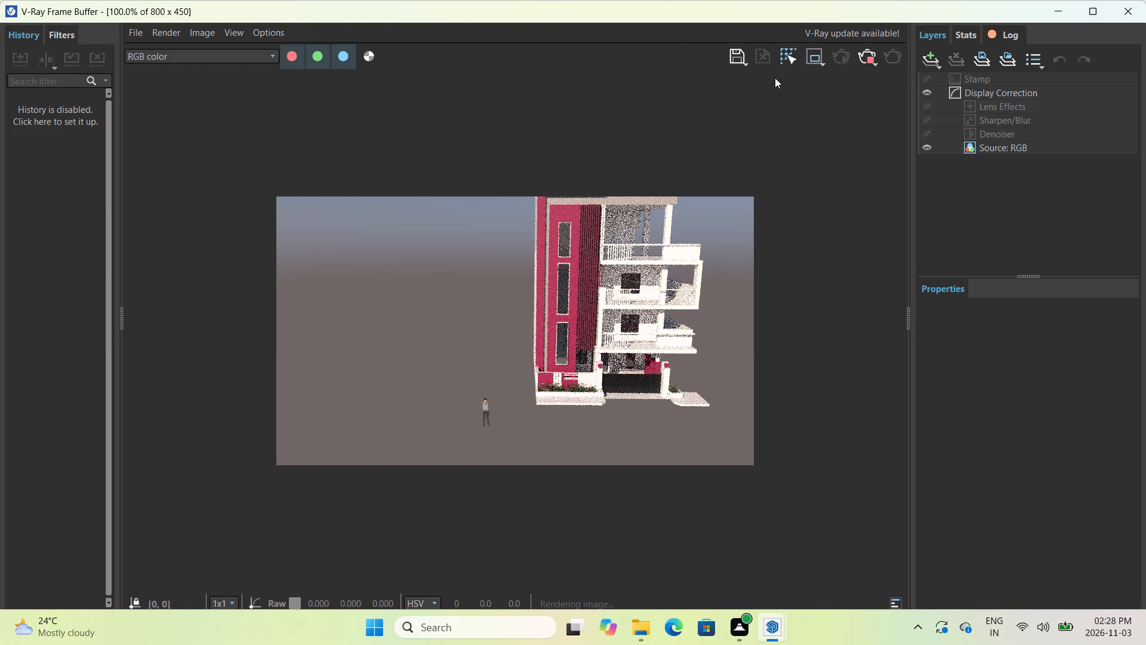
left_click(1130, 17)
scroll(902, 258, "down", 6)
middle_click_drag(931, 235, 926, 235)
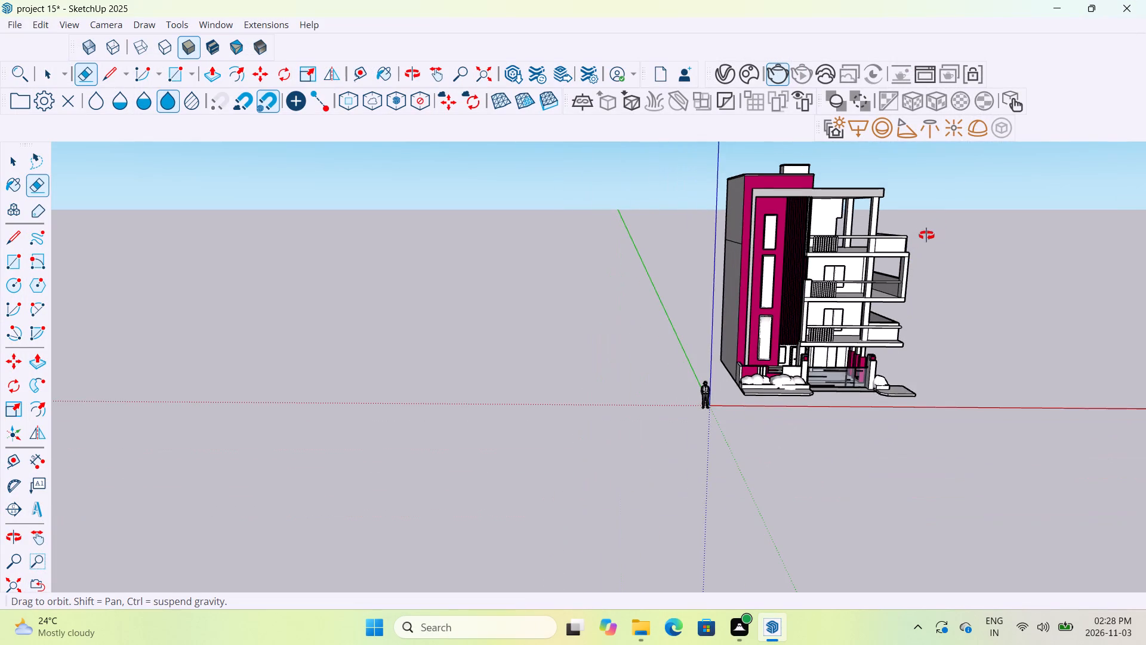
middle_click_drag(926, 235, 836, 224)
scroll(880, 222, "up", 7)
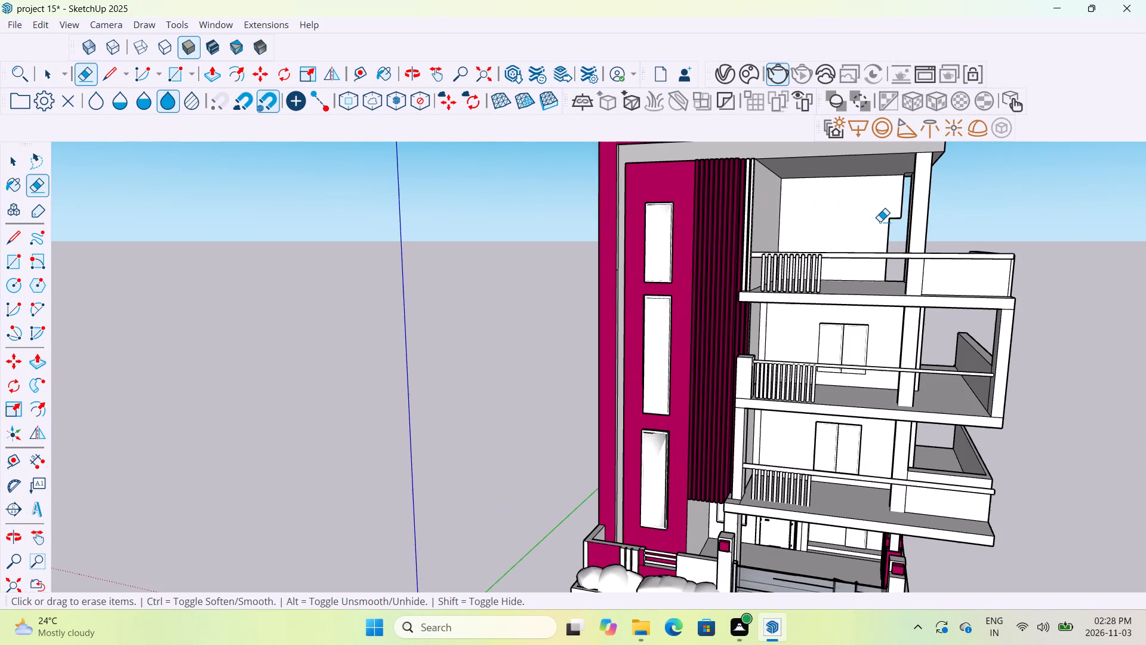
scroll(880, 222, "down", 5)
middle_click_drag(772, 315, 841, 286)
scroll(841, 286, "down", 3)
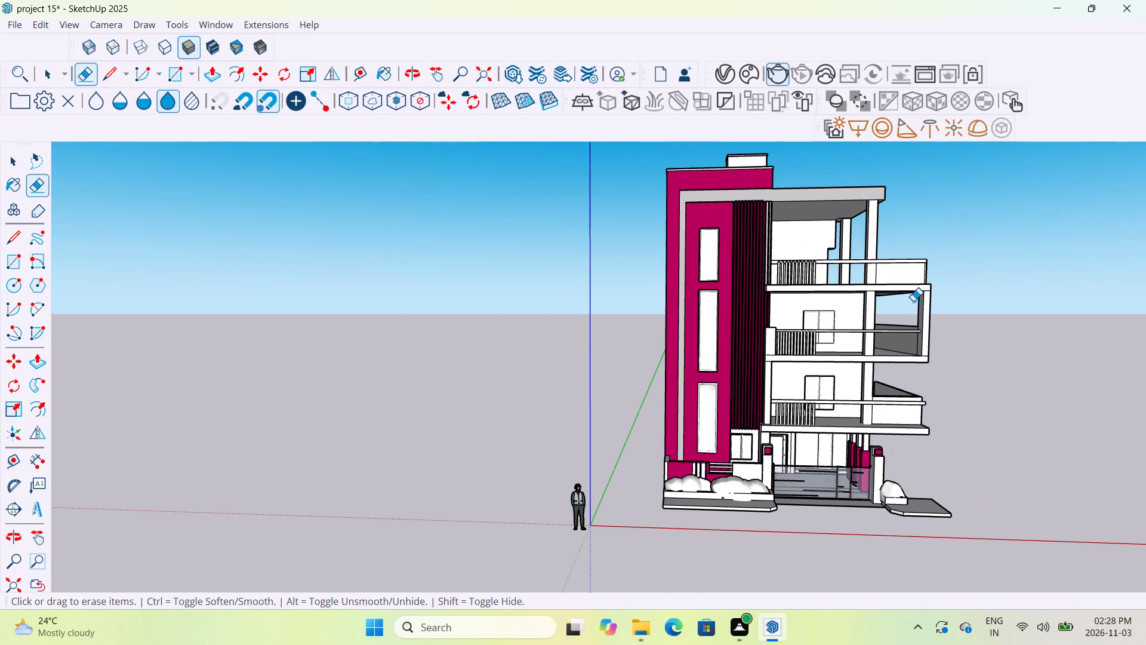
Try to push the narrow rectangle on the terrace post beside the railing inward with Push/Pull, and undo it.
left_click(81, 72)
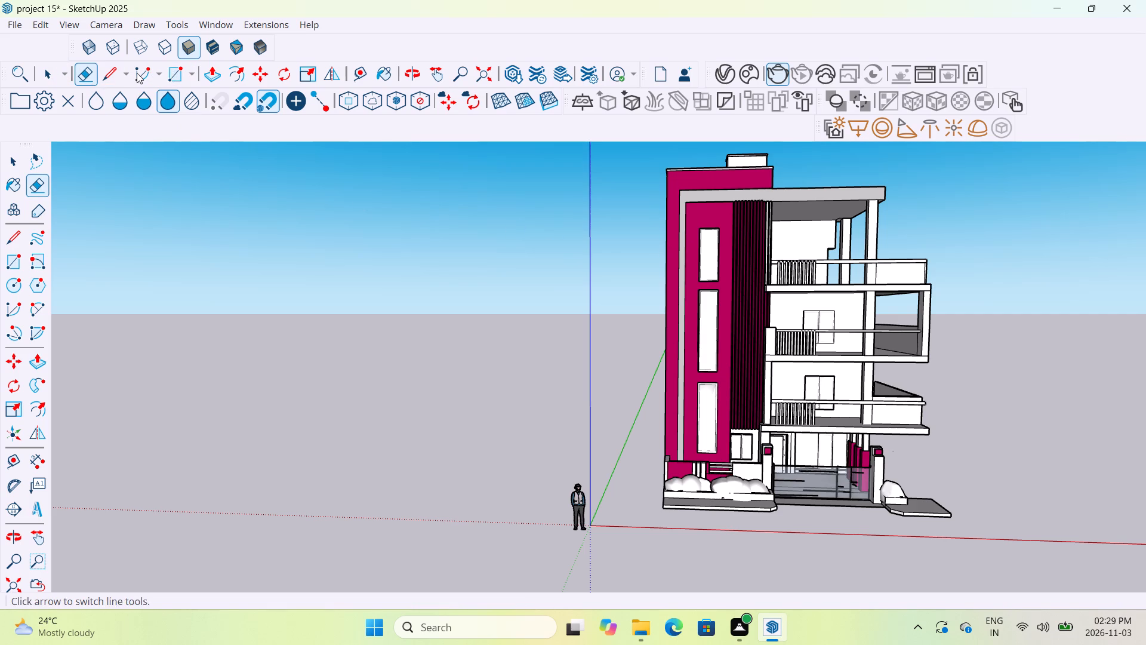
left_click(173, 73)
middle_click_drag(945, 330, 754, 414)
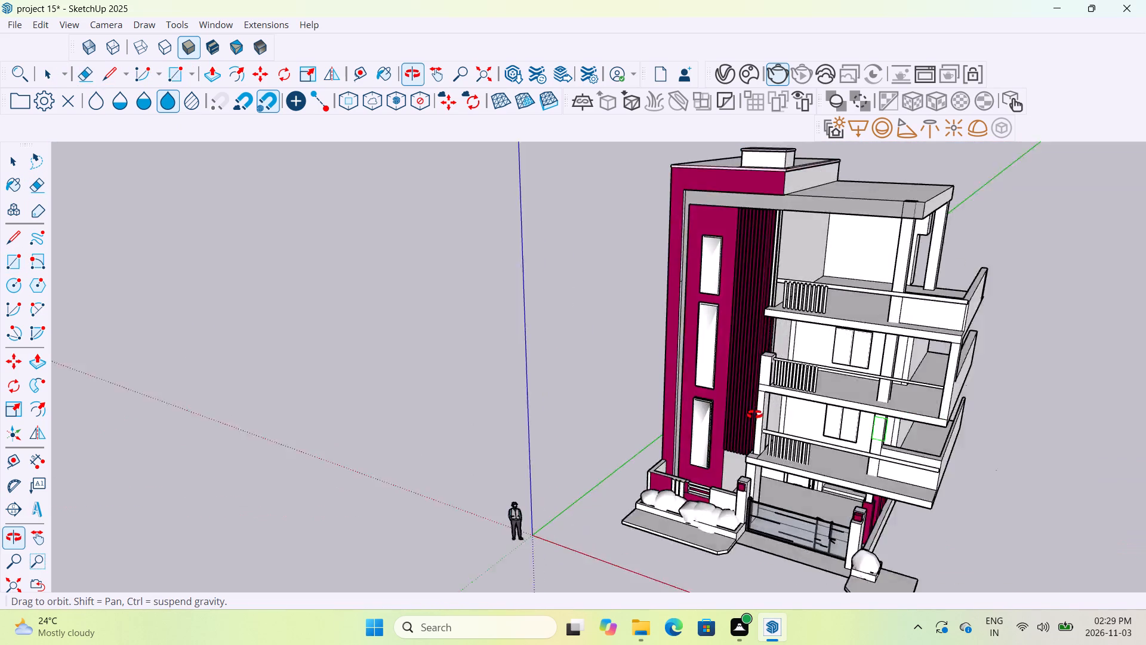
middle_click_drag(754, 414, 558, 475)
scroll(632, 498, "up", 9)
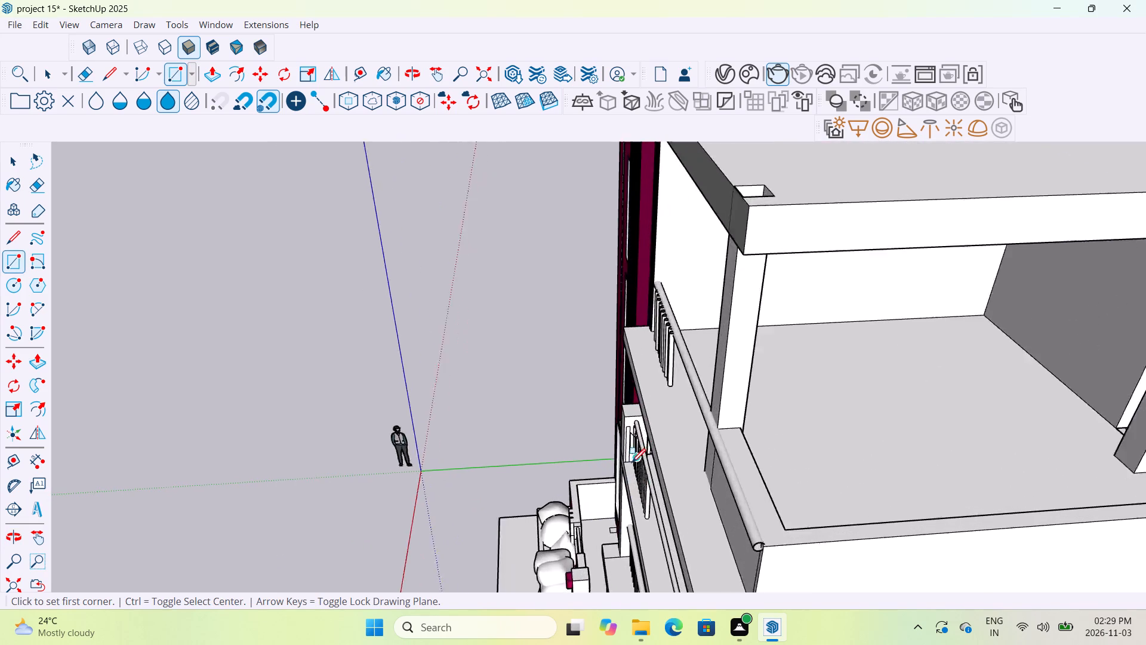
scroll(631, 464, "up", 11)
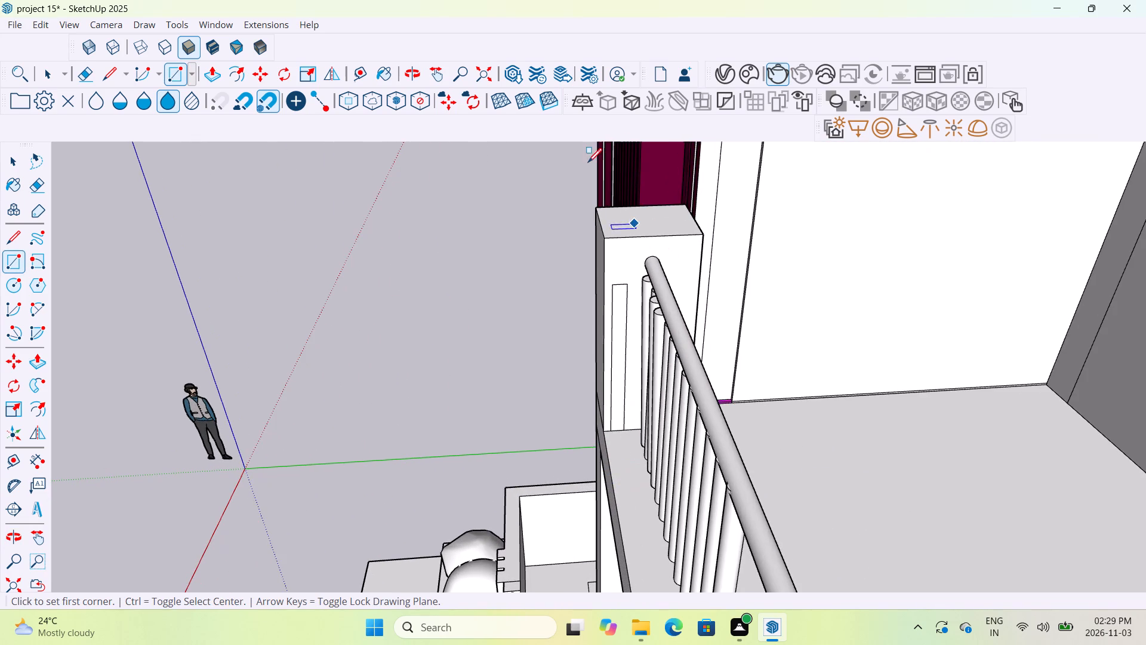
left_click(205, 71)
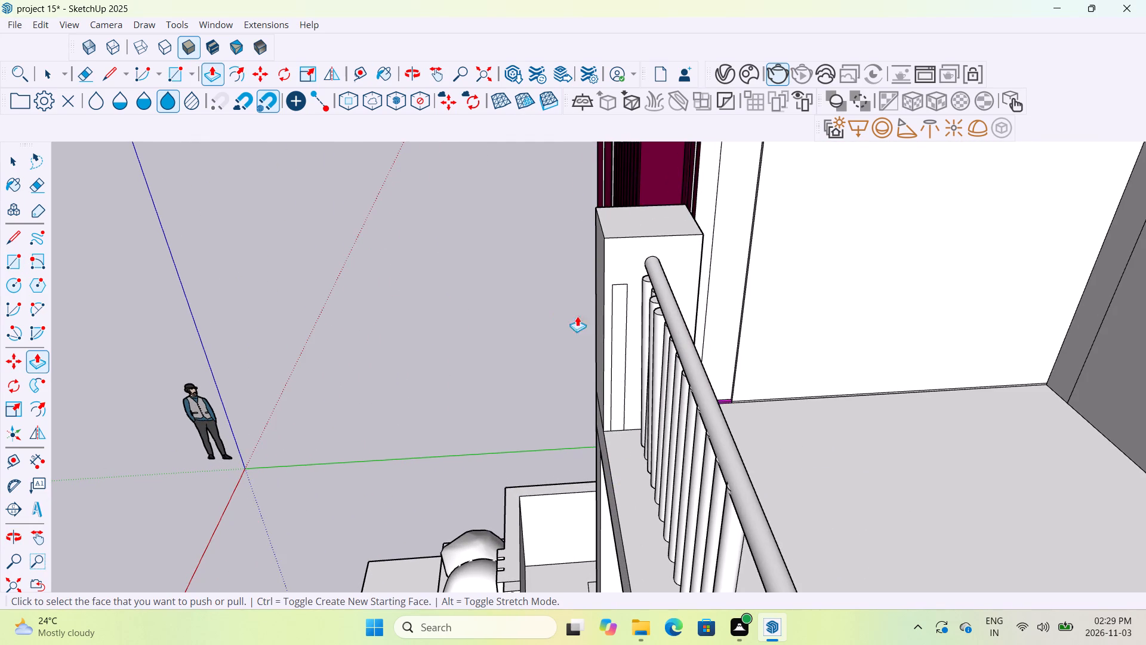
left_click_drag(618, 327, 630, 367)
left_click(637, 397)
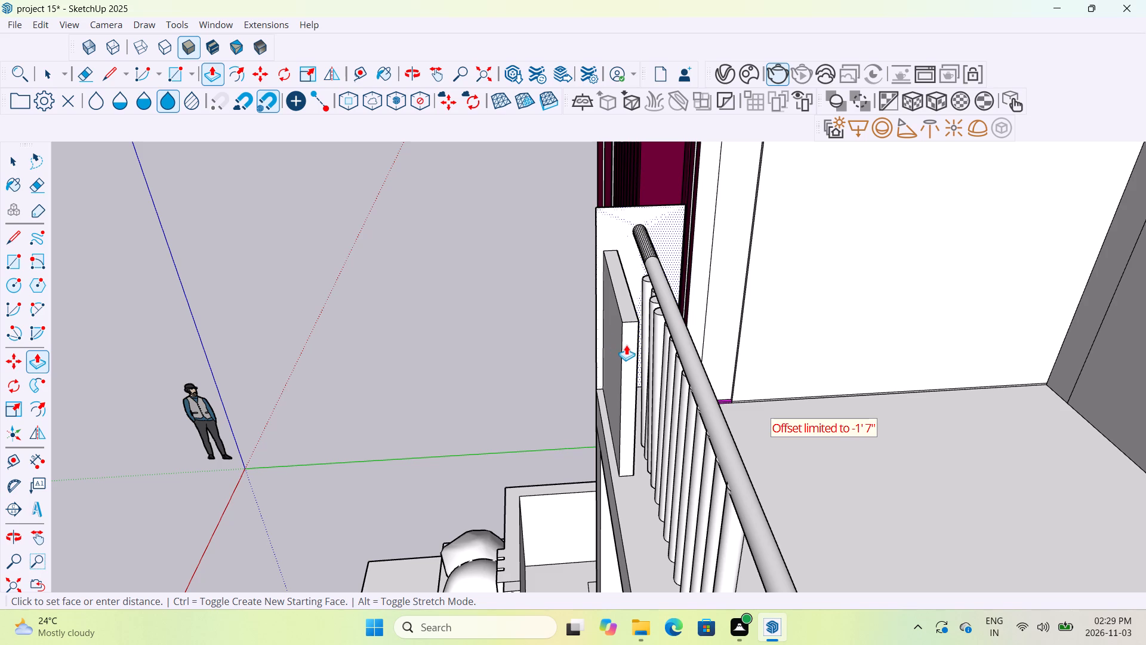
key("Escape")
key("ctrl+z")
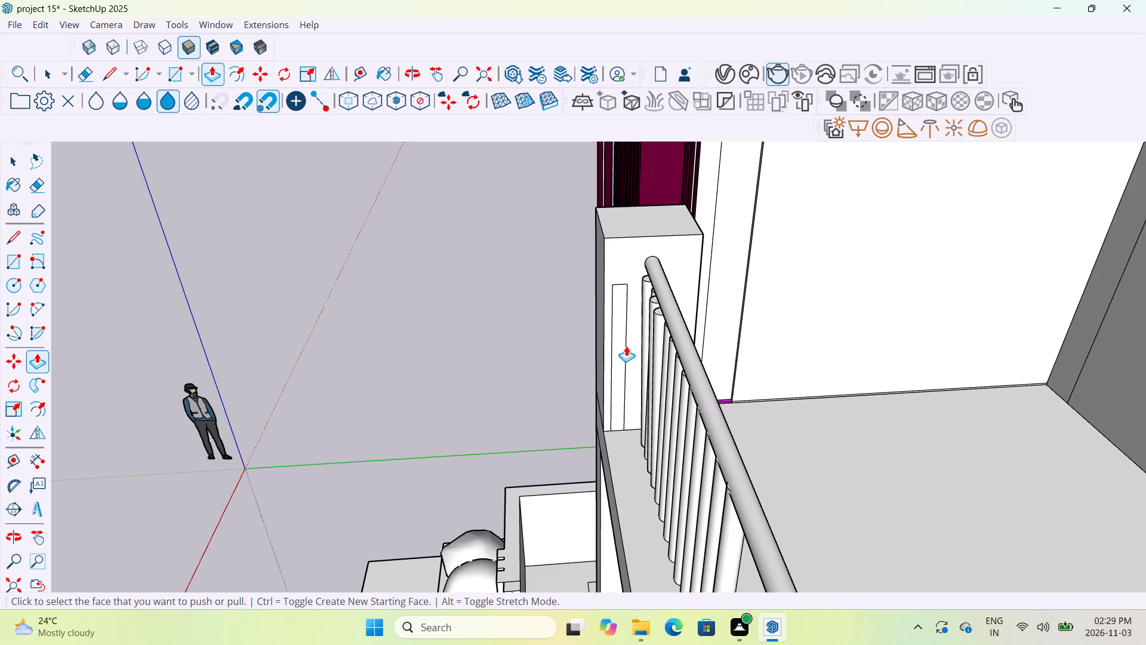
Paint the narrow rectangle on the terrace post with the Sky Reflection_01 material from the Glass collection.
left_click(207, 24)
left_click(236, 38)
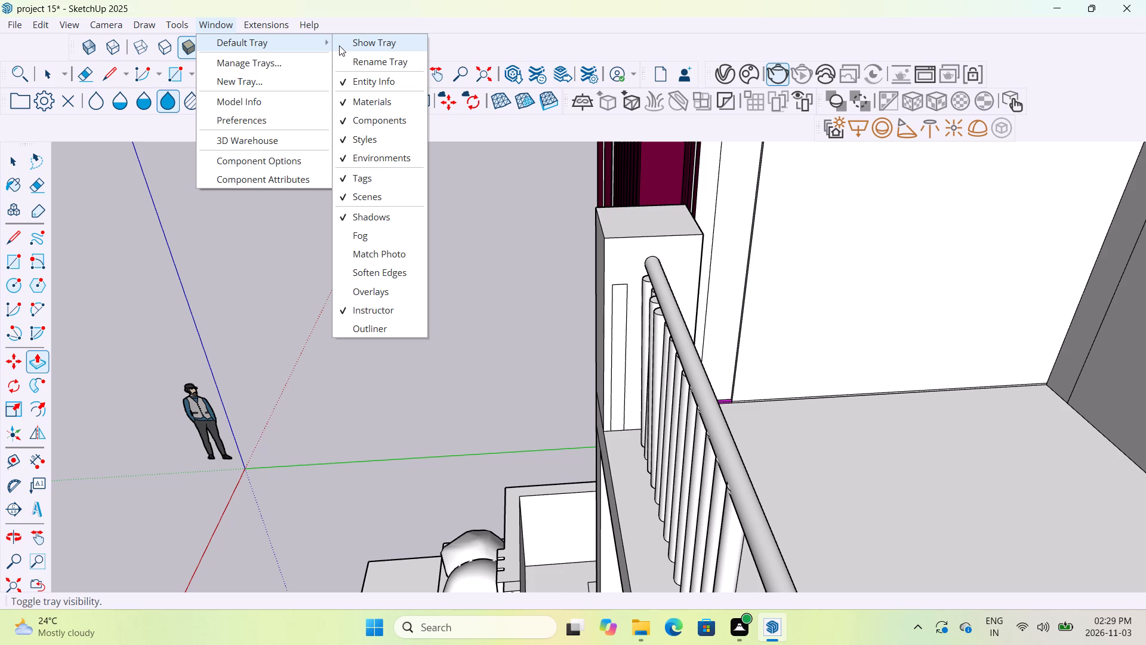
left_click(339, 45)
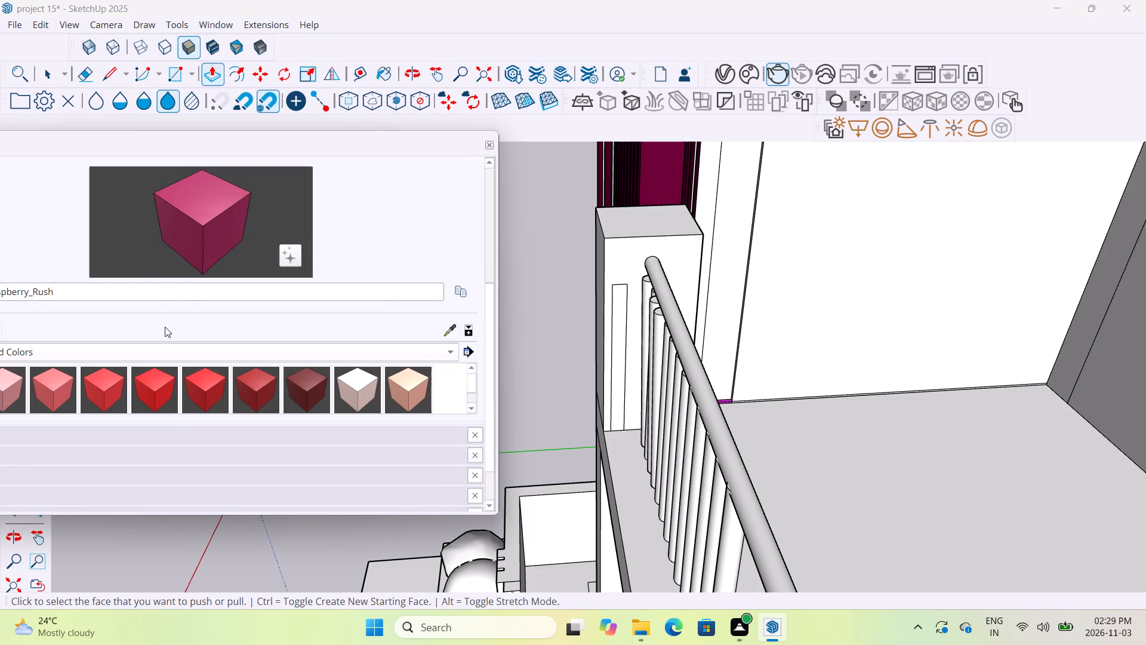
scroll(184, 297, "down", 3)
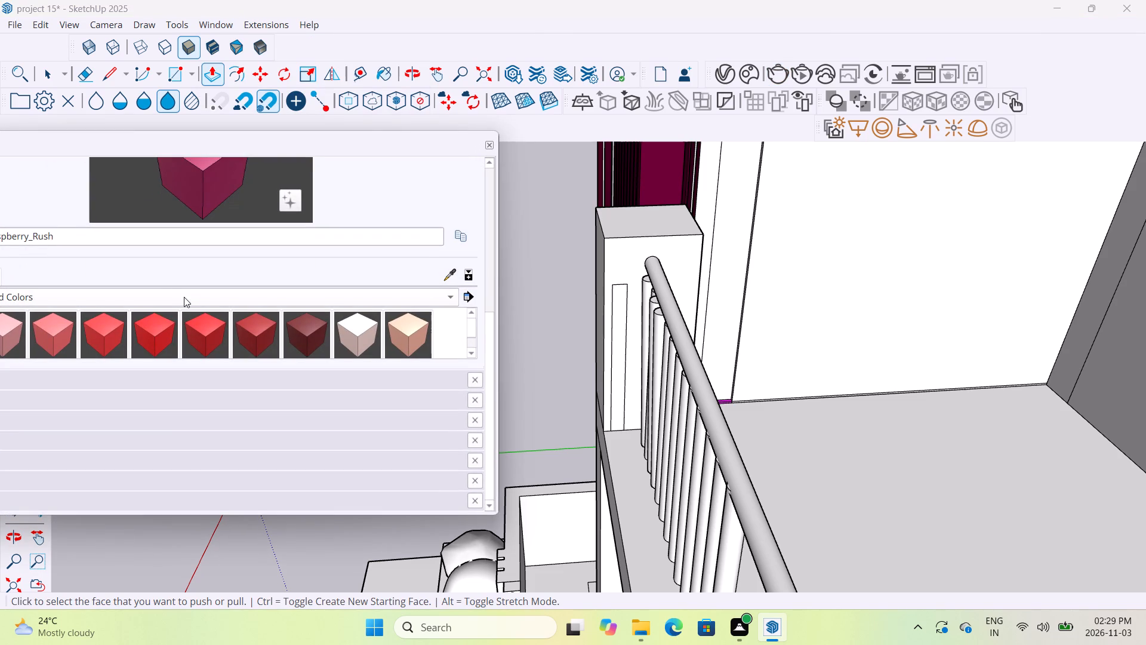
left_click(186, 296)
left_click(183, 204)
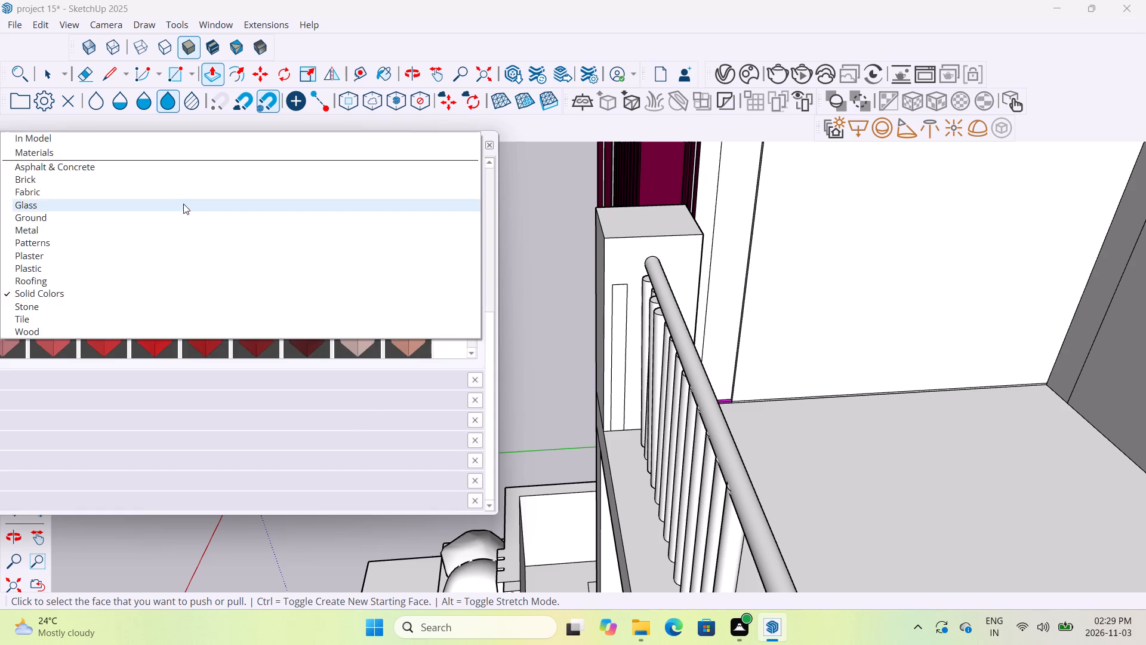
left_click(104, 328)
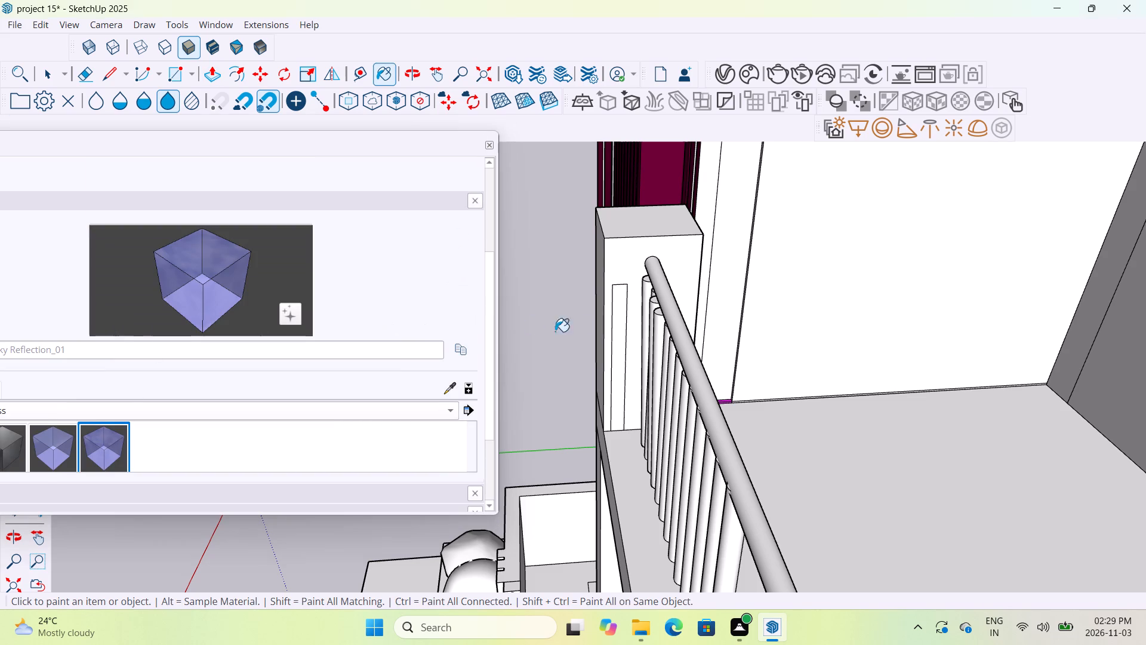
left_click(617, 323)
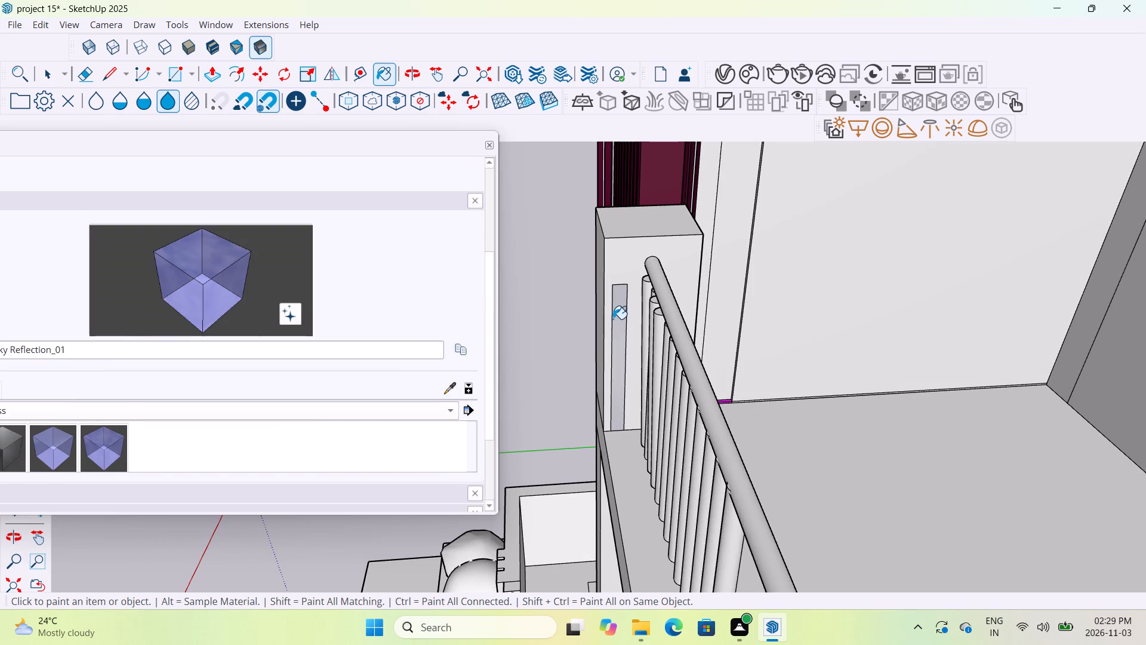
scroll(612, 310, "down", 8)
scroll(612, 310, "up", 6)
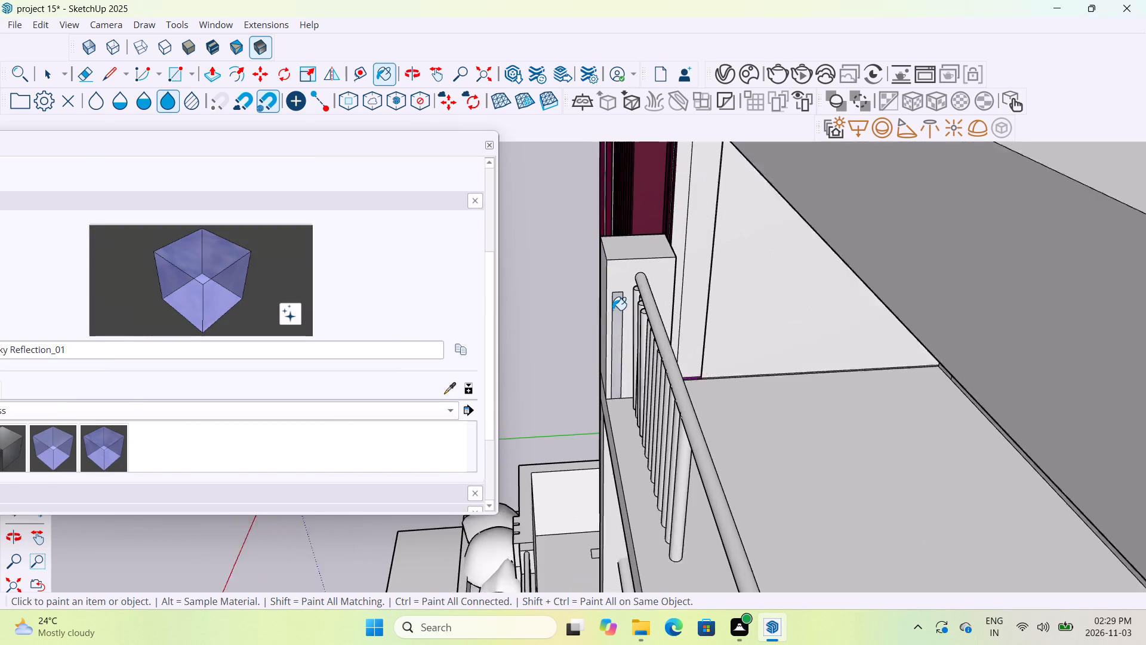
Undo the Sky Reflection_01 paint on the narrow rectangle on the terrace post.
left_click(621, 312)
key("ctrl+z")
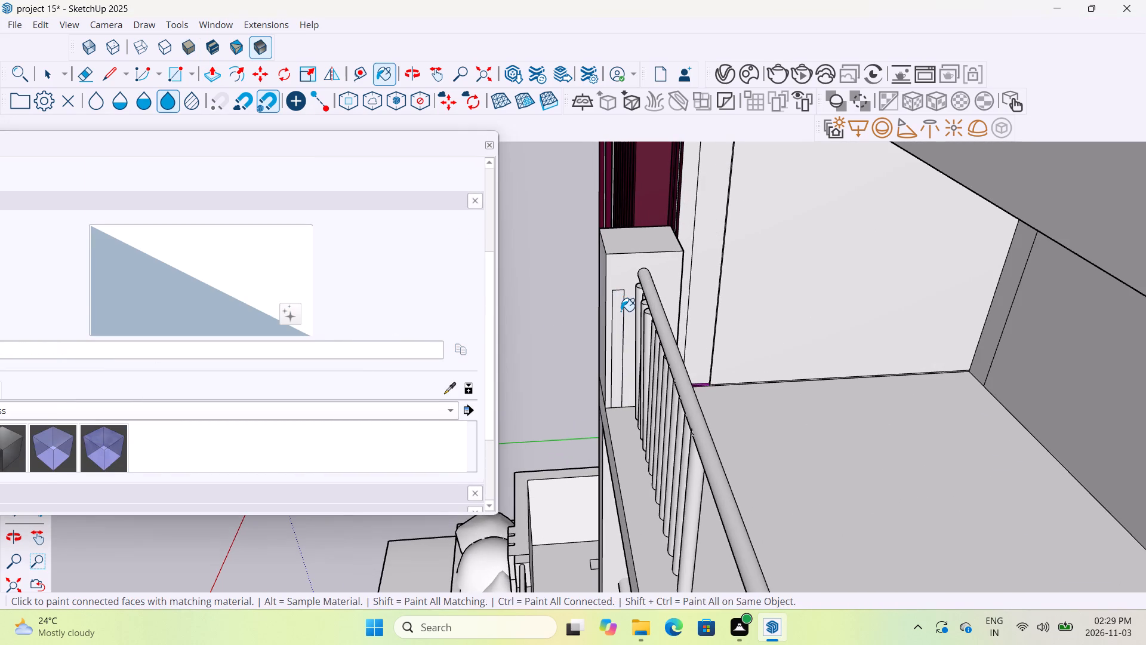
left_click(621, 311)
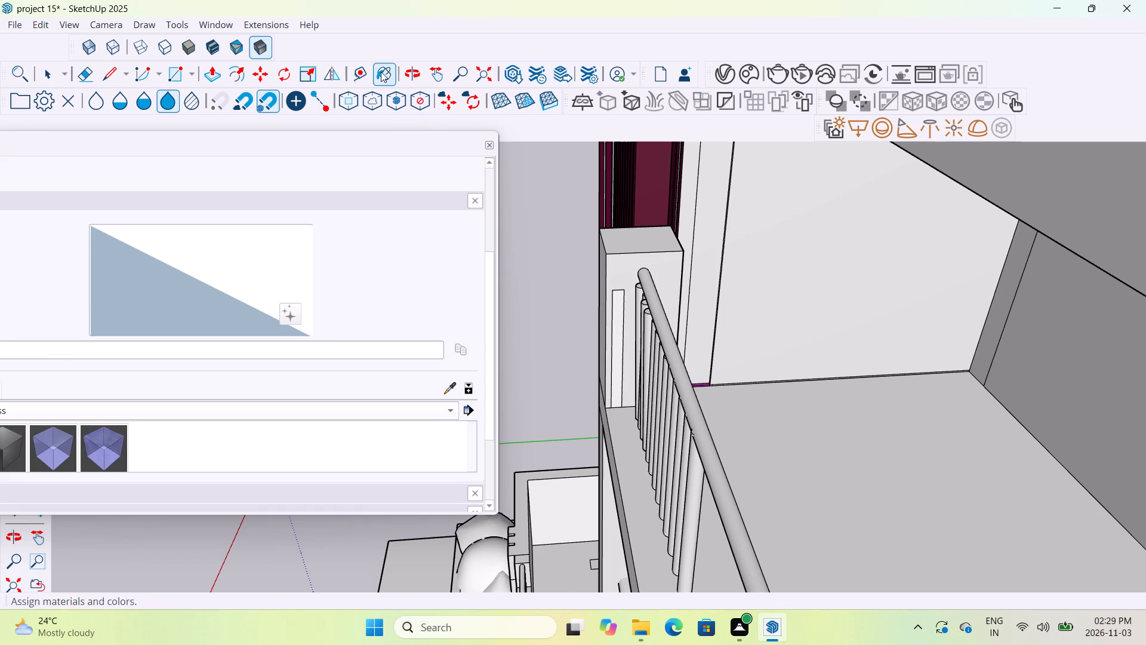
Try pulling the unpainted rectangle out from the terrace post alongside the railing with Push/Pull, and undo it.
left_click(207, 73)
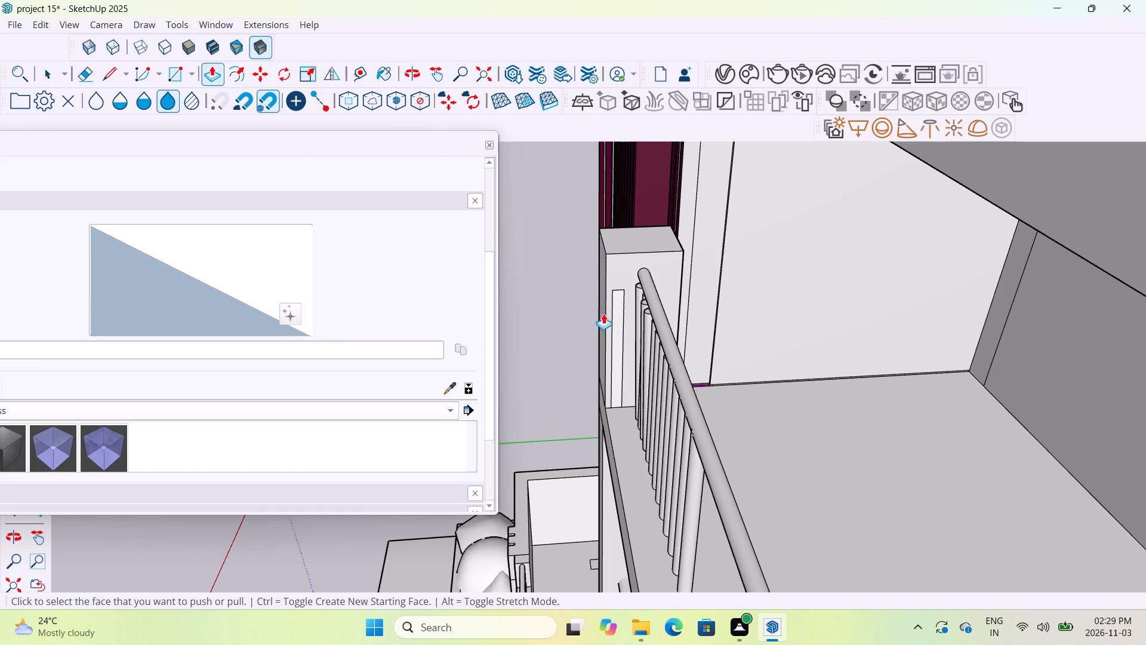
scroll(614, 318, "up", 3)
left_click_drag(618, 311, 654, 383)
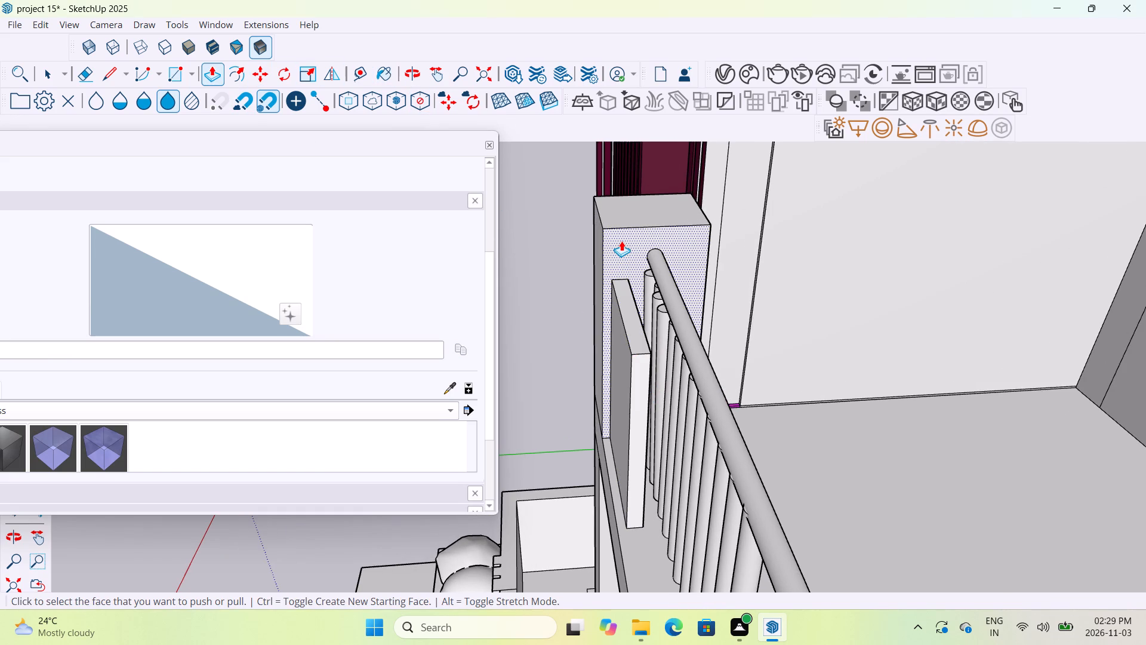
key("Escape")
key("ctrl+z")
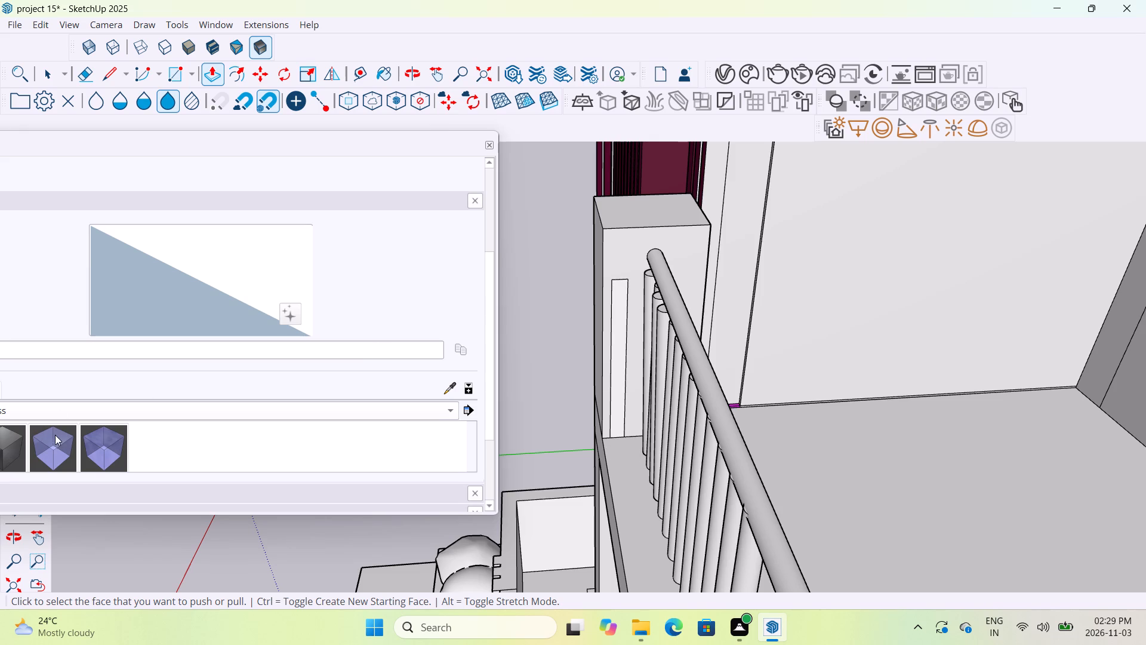
Paint the narrow rectangle on the terrace post with the Glass_Safety_01 material.
left_click(56, 438)
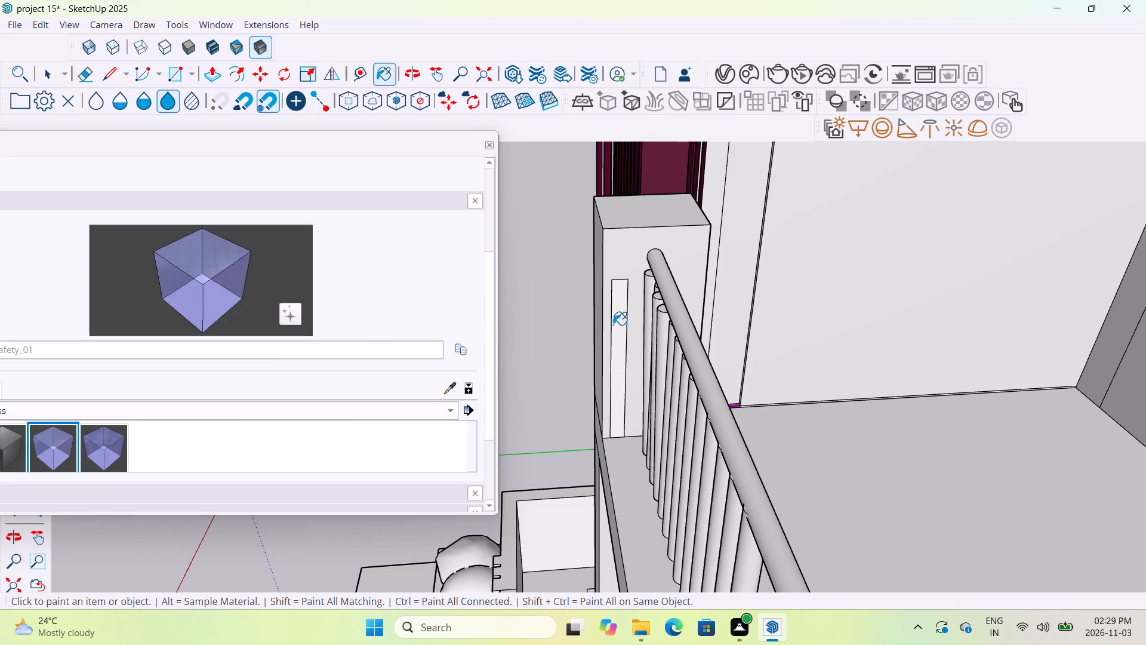
left_click(615, 321)
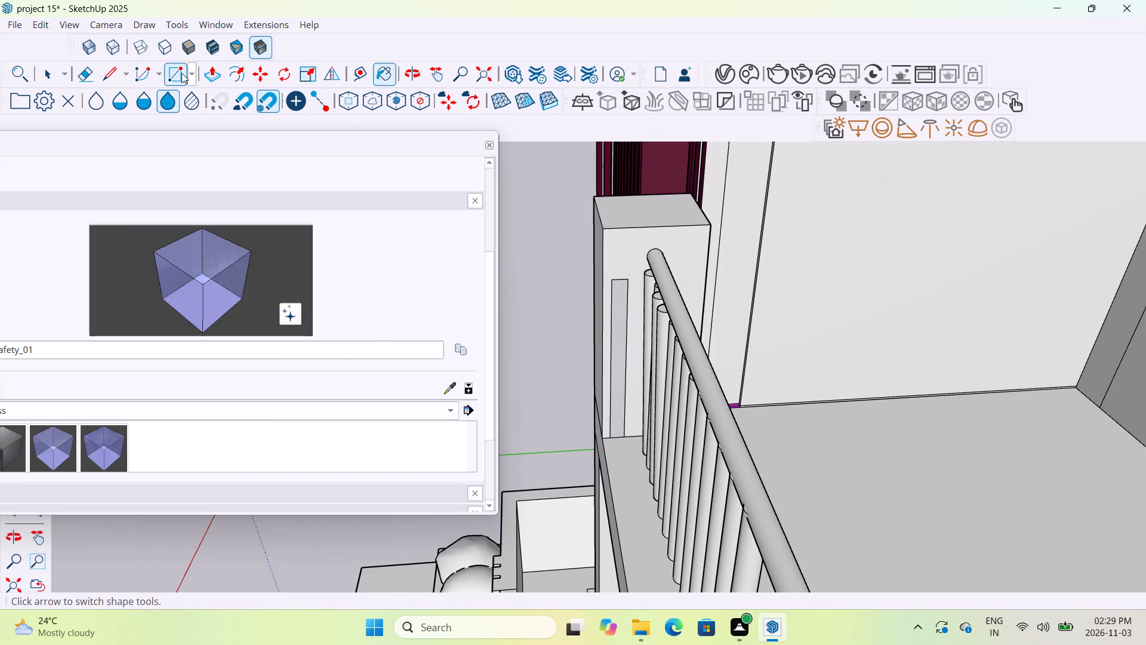
Pull the glass rectangle out with Push/Pull along the terrace railing as far as the column at the terrace's outer corner.
left_click(208, 73)
left_click(620, 341)
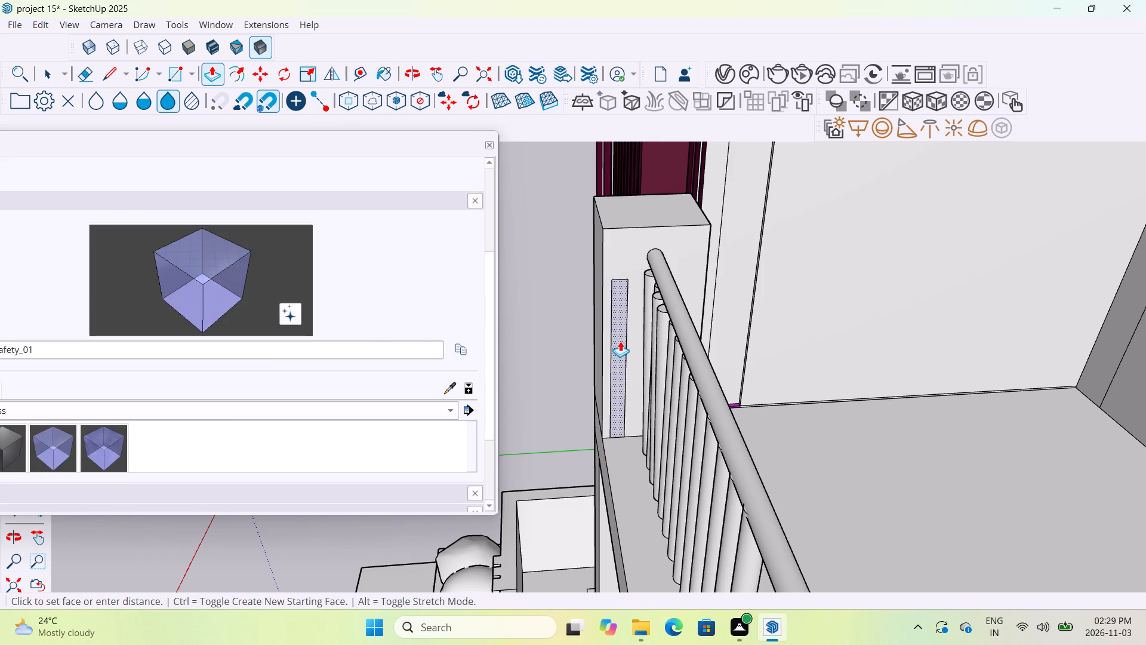
scroll(676, 437, "down", 5)
middle_click_drag(676, 437, 791, 416)
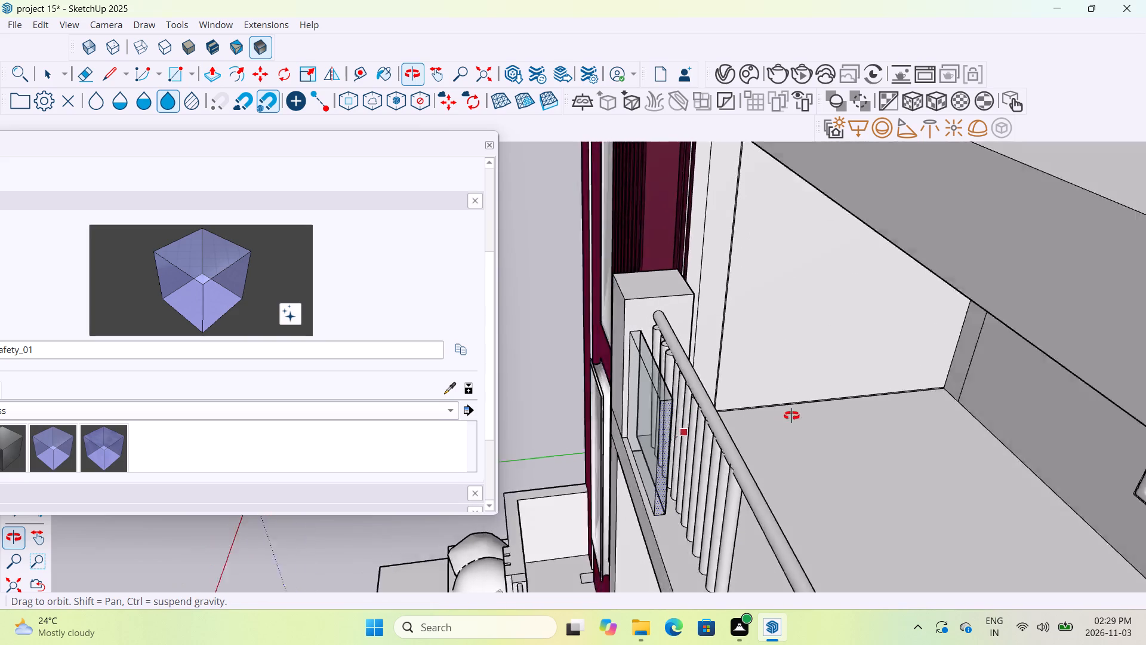
middle_click_drag(791, 416, 1062, 317)
scroll(1062, 317, "down", 5)
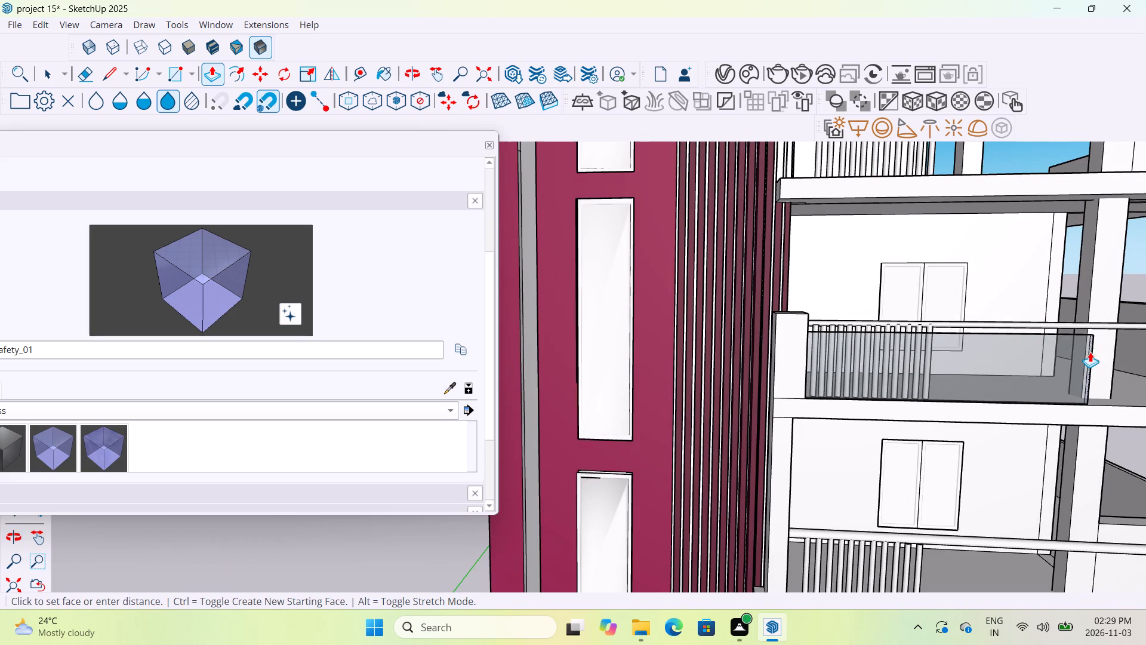
scroll(1089, 355, "down", 13)
middle_click_drag(910, 392, 1029, 388)
scroll(1009, 338, "up", 10)
left_click(1009, 330)
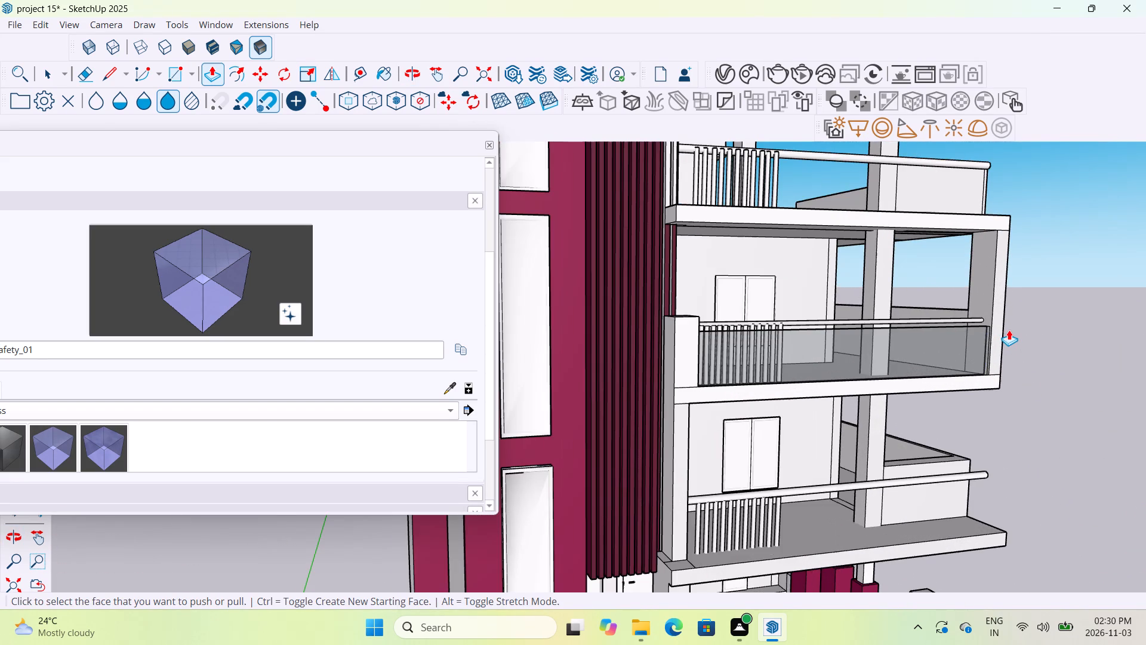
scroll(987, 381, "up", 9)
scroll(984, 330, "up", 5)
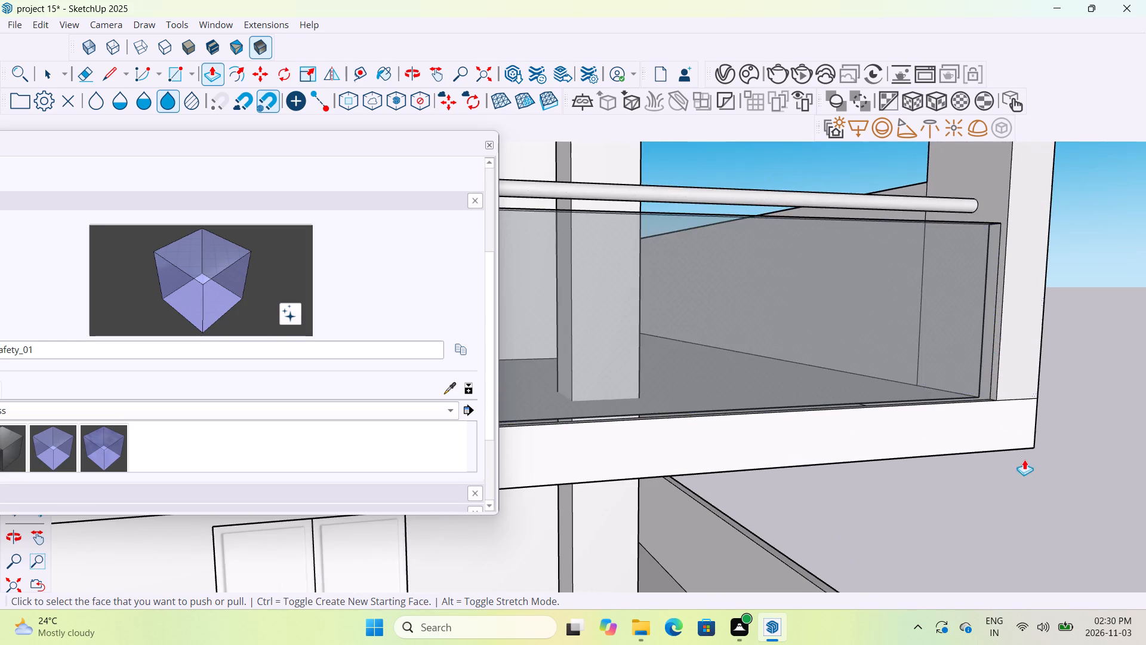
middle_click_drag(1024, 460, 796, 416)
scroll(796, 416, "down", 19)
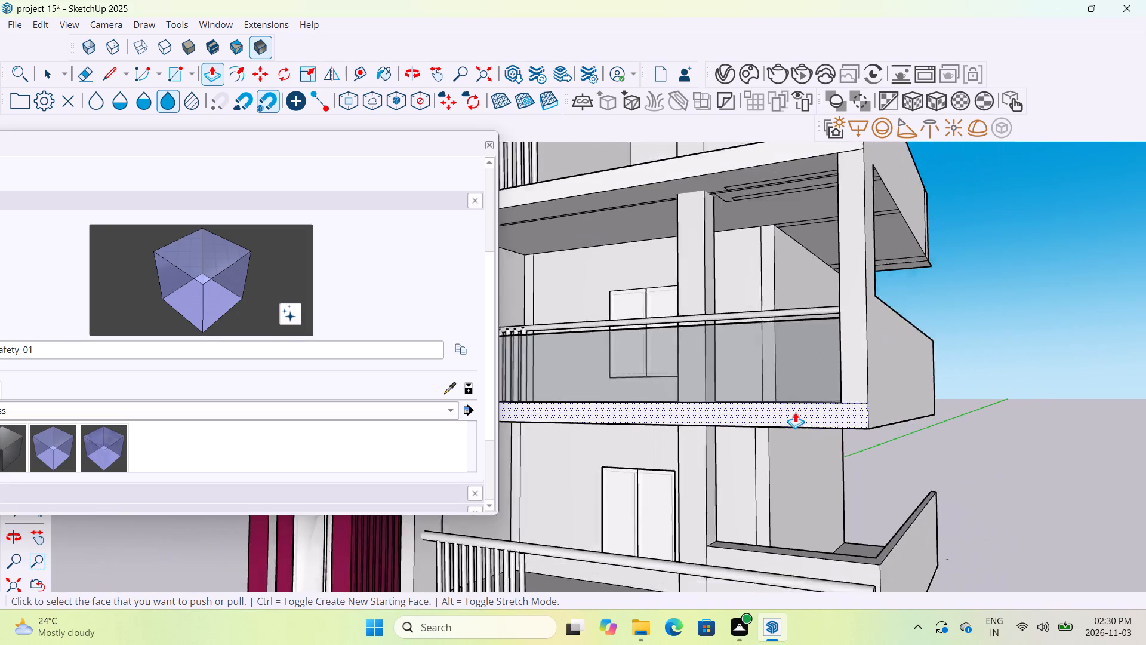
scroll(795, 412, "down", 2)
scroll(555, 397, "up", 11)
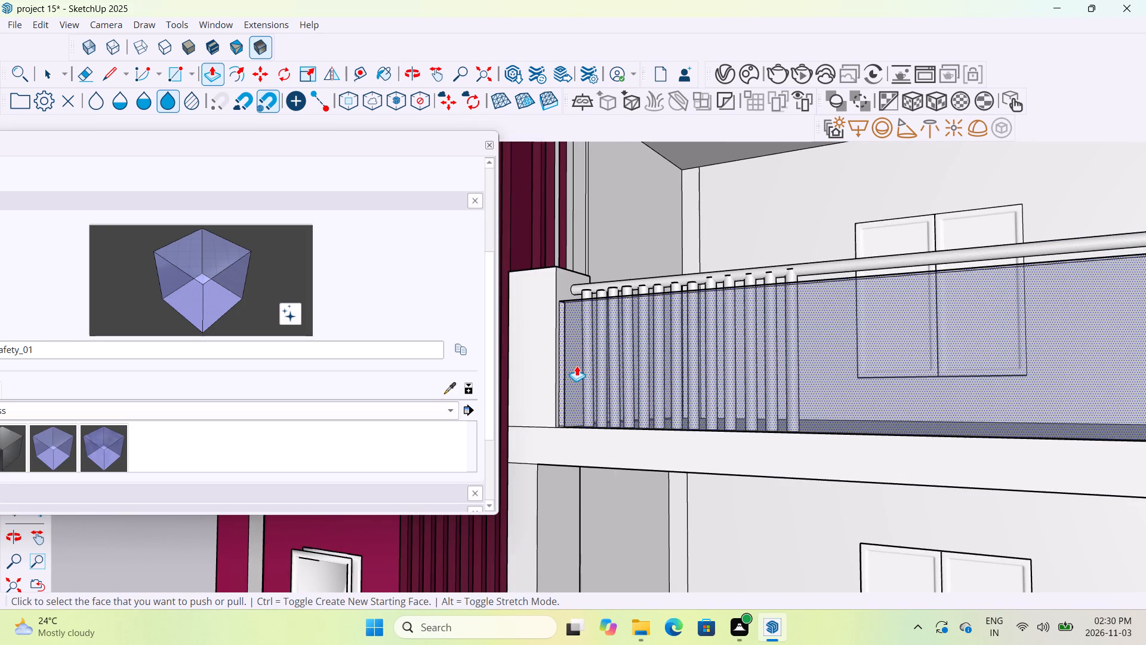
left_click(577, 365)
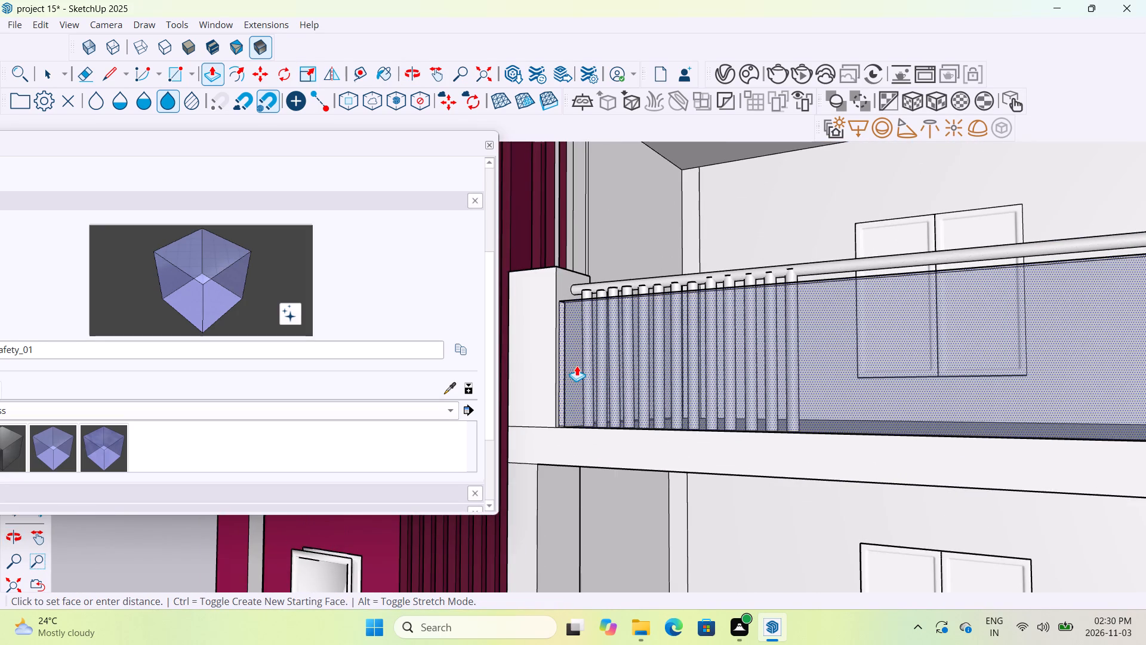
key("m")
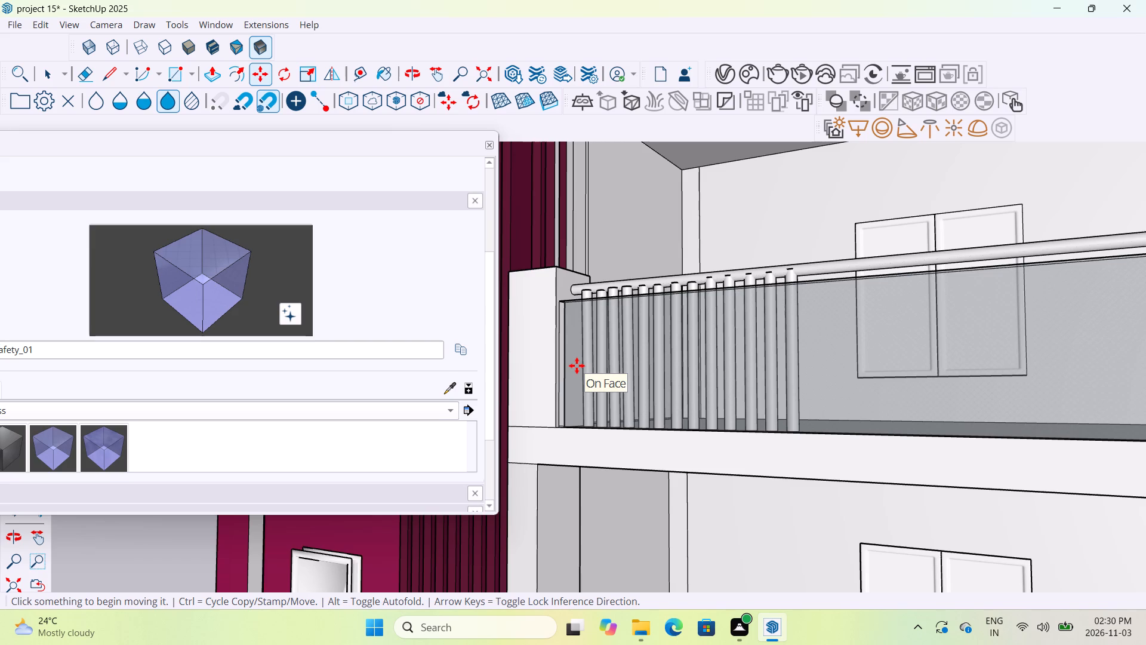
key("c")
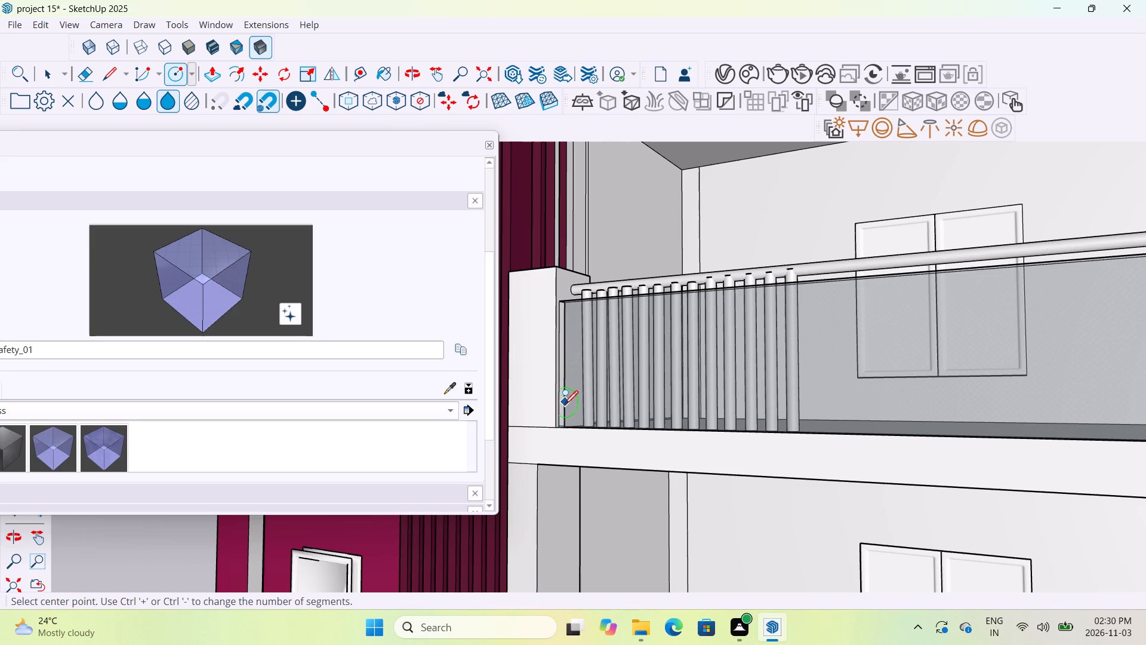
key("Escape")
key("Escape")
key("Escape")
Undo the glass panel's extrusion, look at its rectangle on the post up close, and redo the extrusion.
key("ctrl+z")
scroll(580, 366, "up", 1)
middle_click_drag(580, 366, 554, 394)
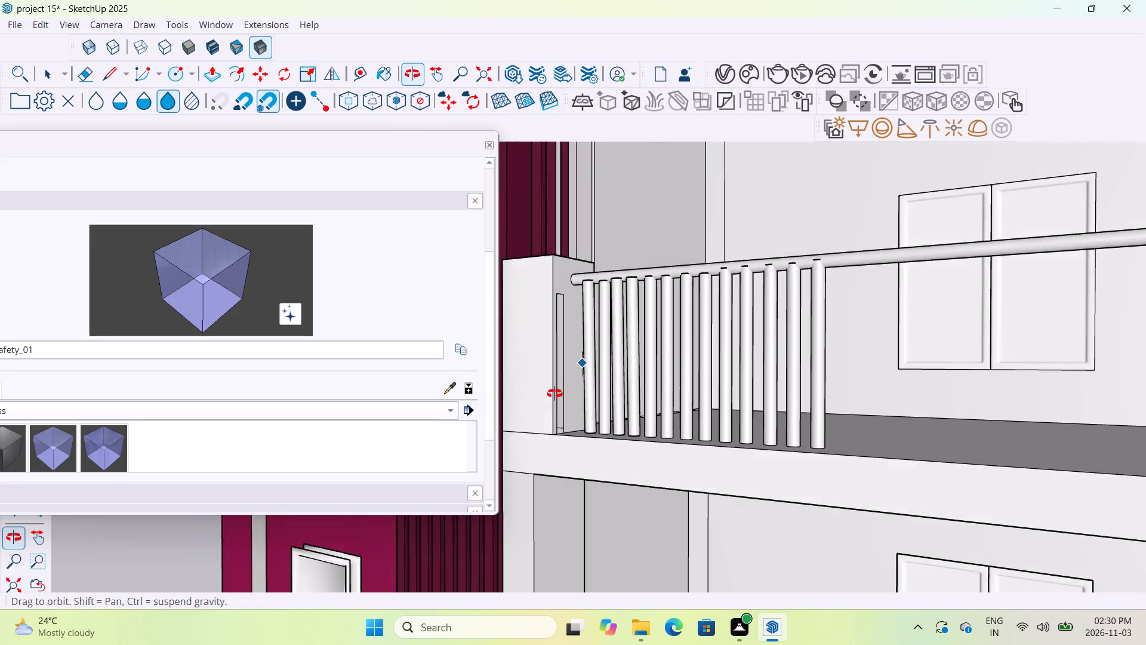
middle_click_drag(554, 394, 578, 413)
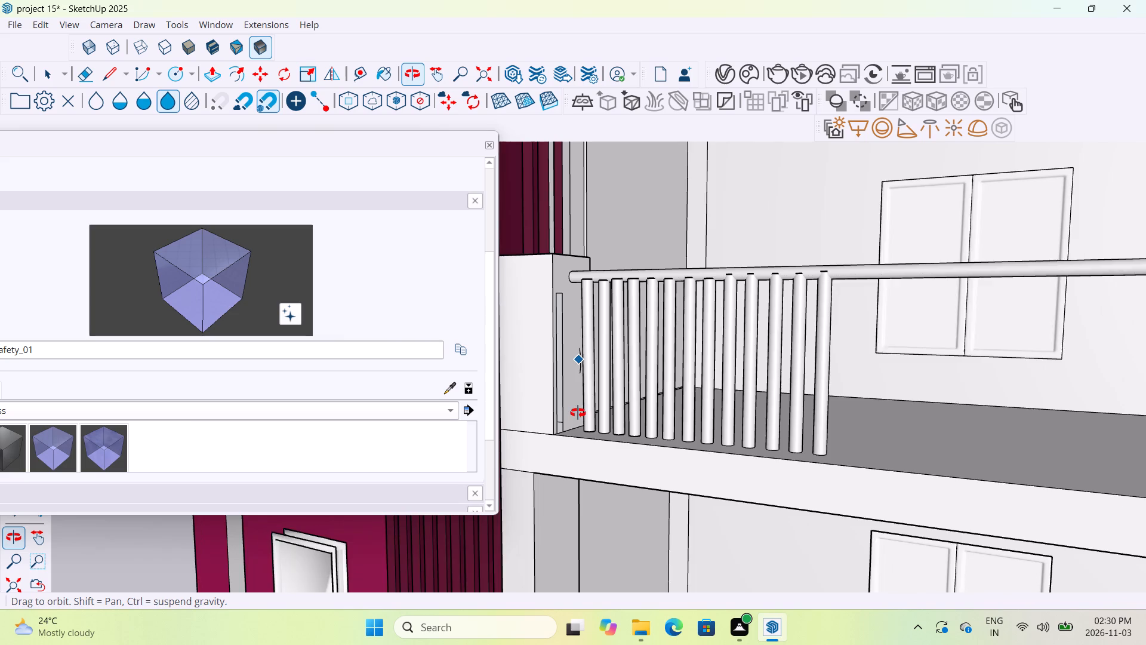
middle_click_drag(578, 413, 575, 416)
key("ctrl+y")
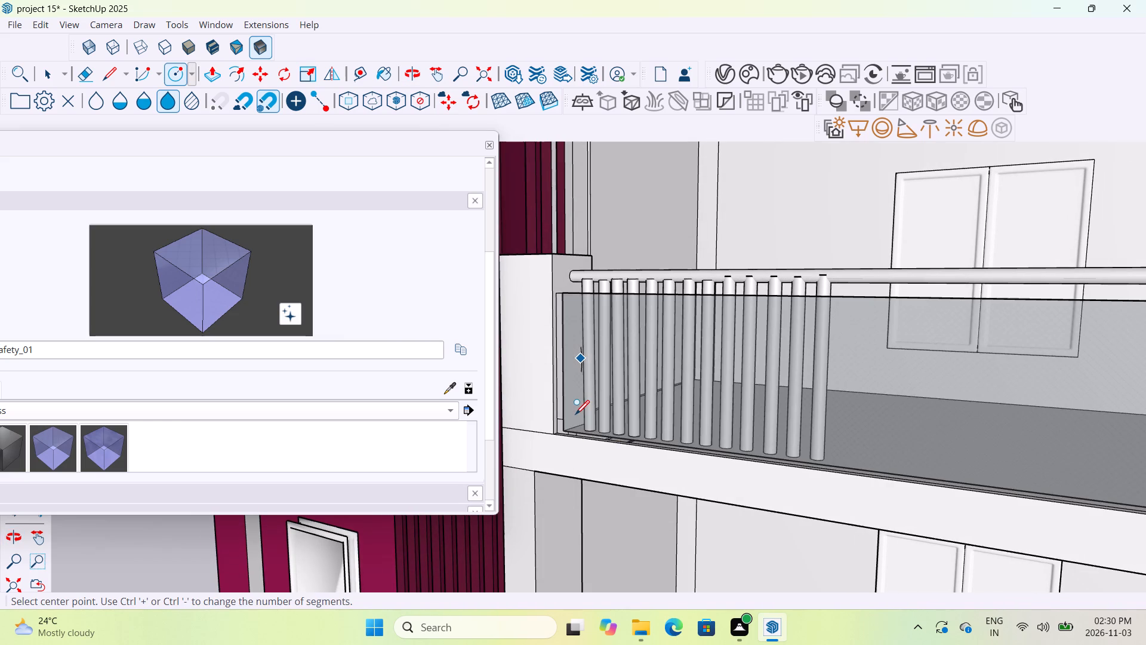
Draw a narrow upright rectangle on the wall beside the railing's end on the terrace below, from just under handrail height towards the floor.
scroll(575, 416, "down", 16)
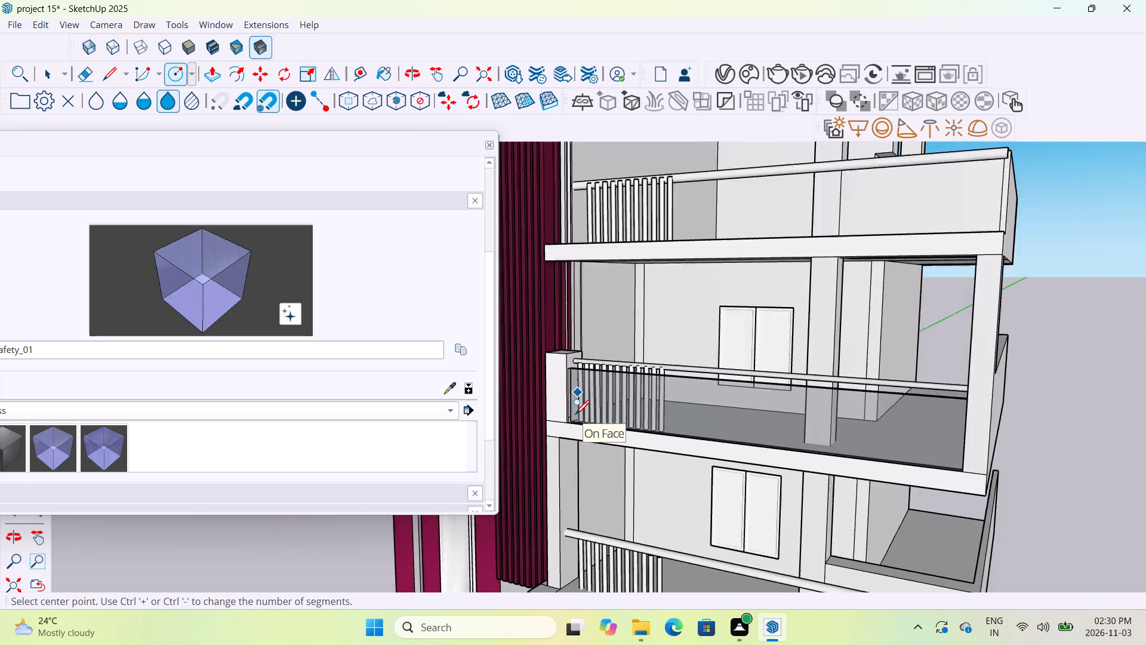
scroll(575, 416, "down", 3)
middle_click_drag(587, 553, 585, 531)
scroll(585, 531, "up", 6)
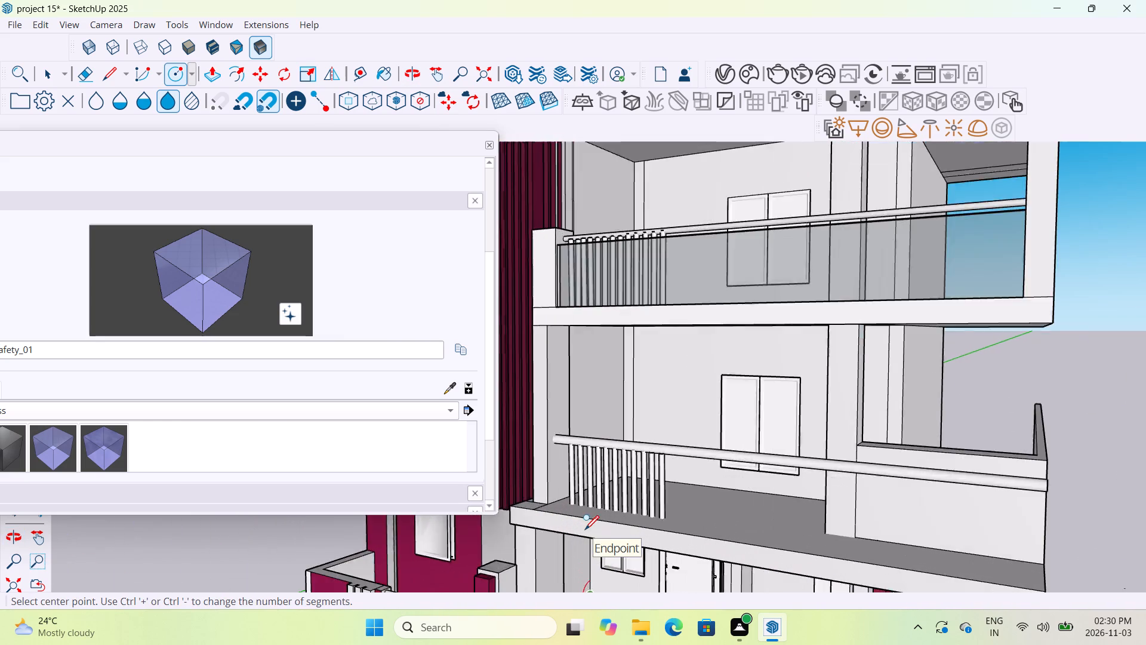
scroll(585, 531, "up", 6)
middle_click_drag(585, 531, 451, 578)
middle_click_drag(614, 481, 602, 501)
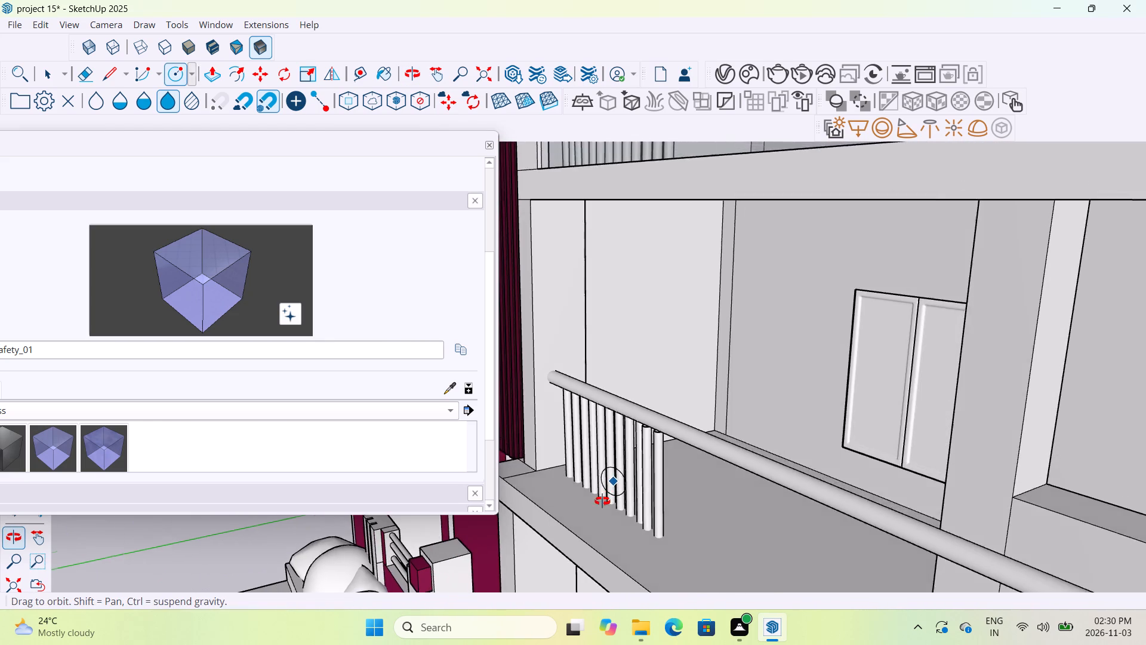
middle_click_drag(602, 501, 544, 511)
scroll(554, 404, "up", 4)
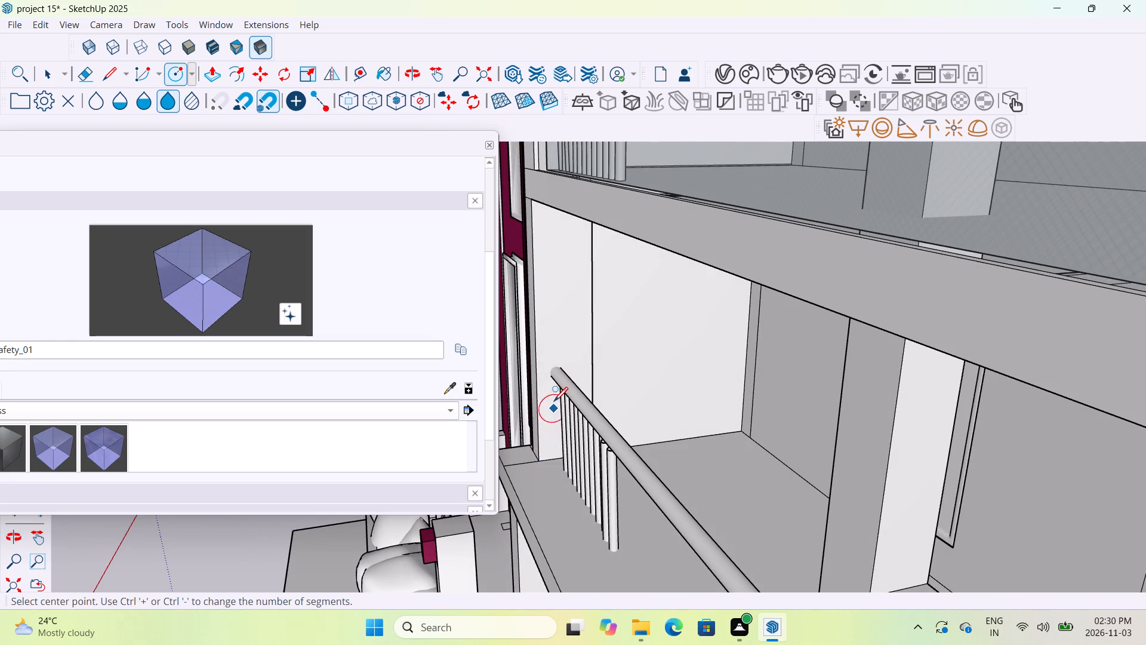
scroll(553, 397, "up", 4)
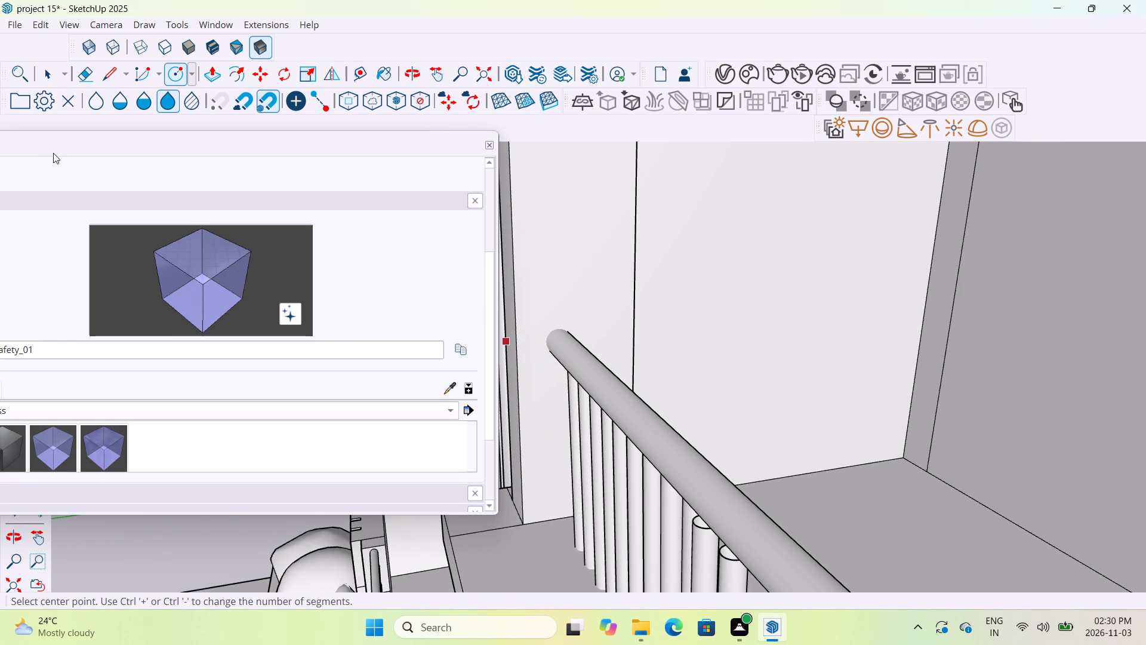
left_click_drag(141, 123, 344, 116)
left_click_drag(337, 140, 1084, 124)
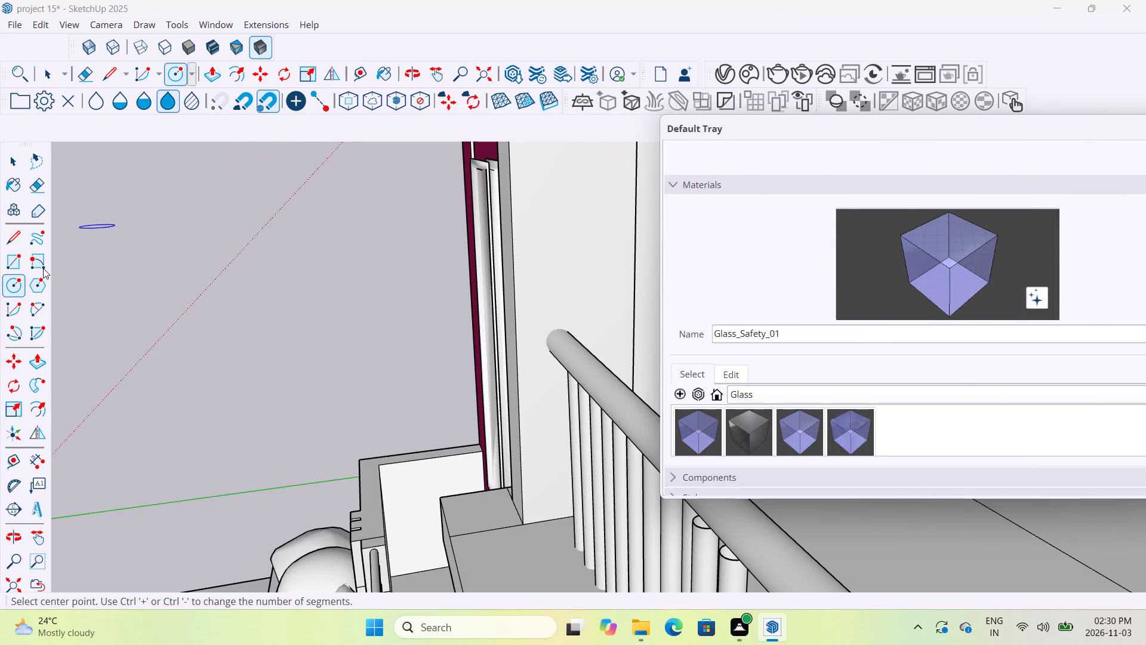
left_click(21, 263)
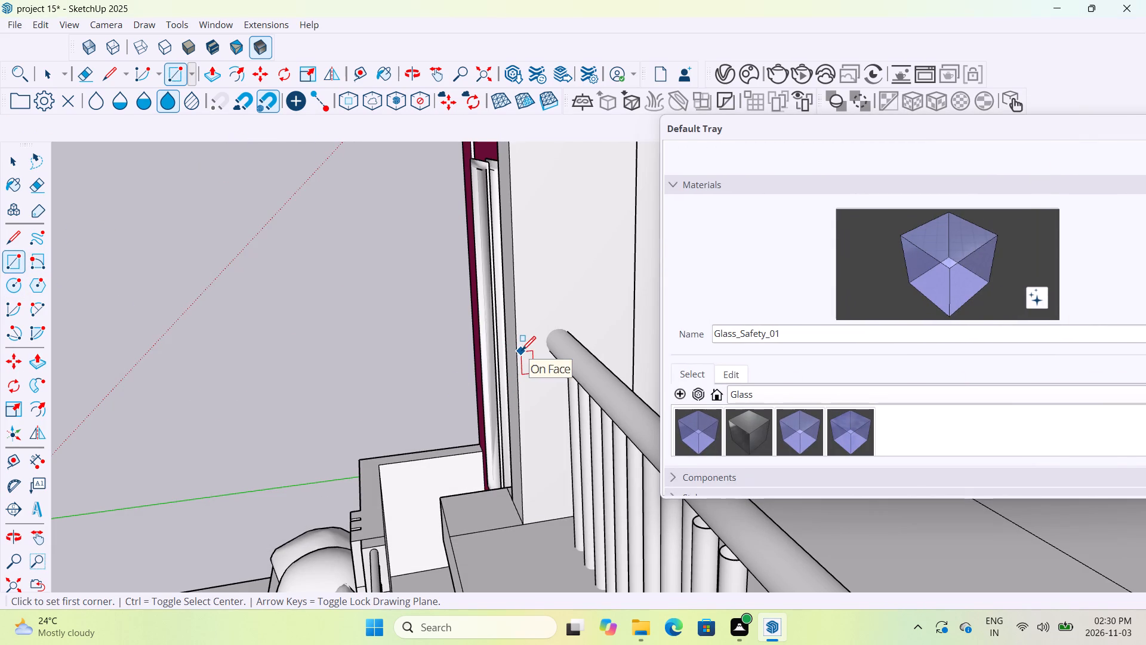
left_click(517, 353)
scroll(532, 400, "down", 7)
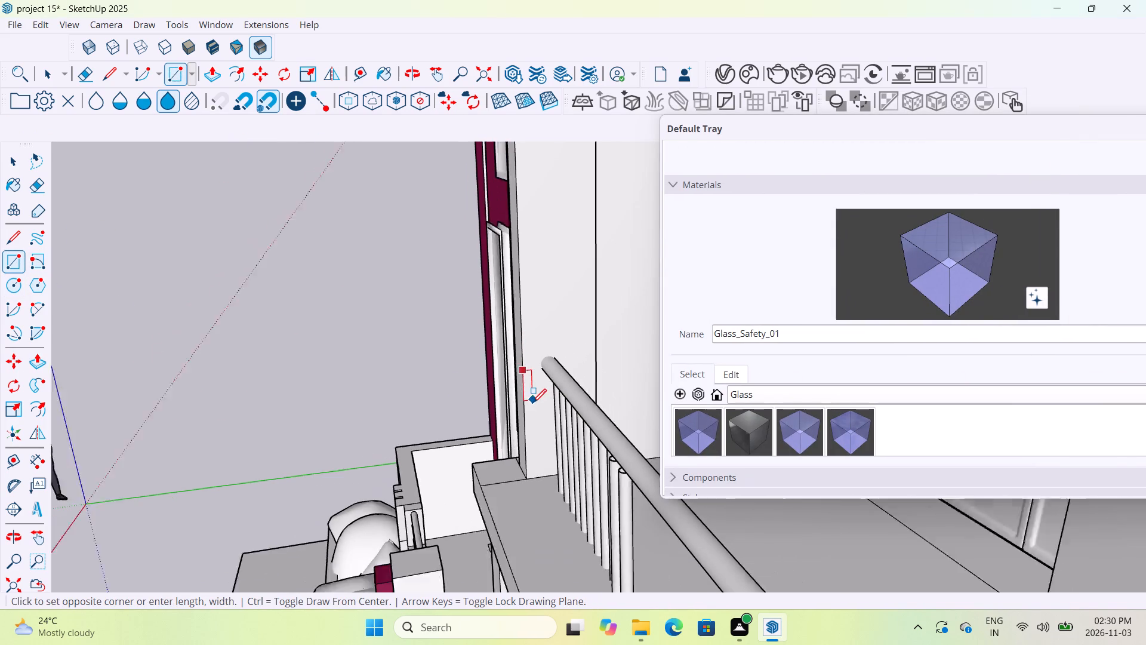
left_click(540, 464)
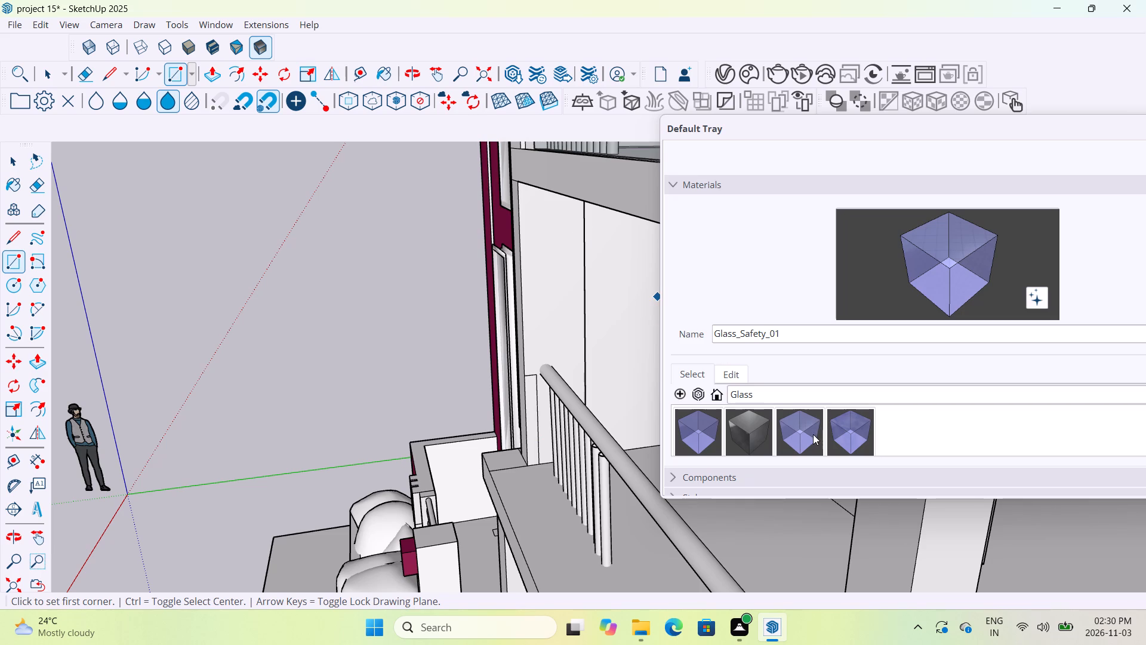
Paint the new rectangle on the lower terrace's wall with the Glass_Safety_01 material.
left_click(978, 284)
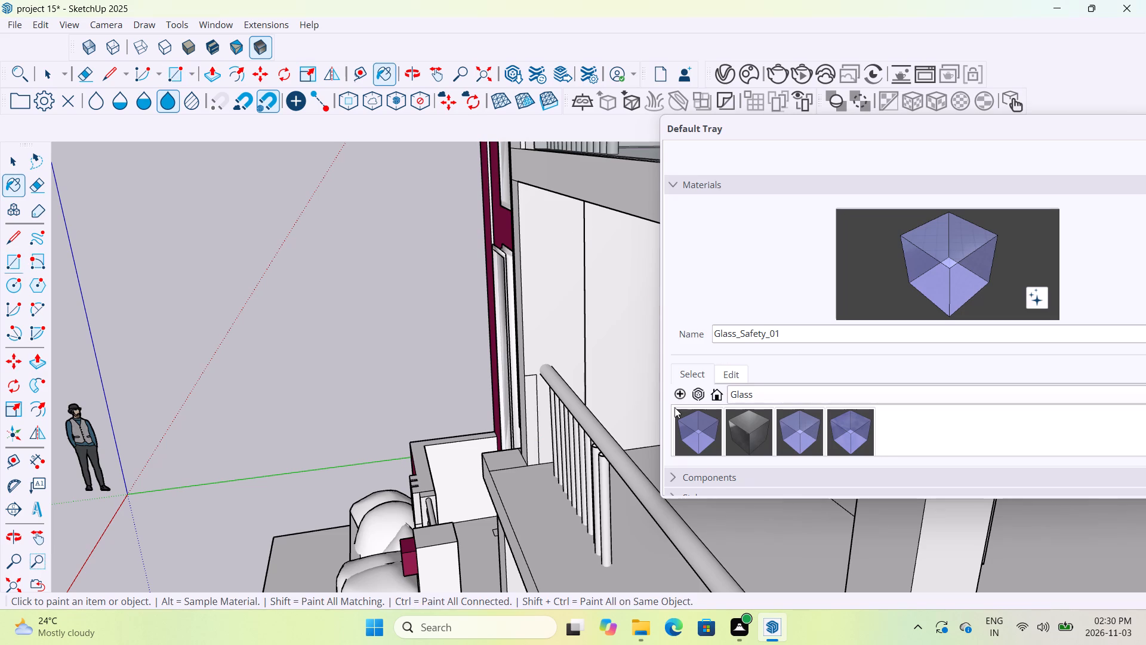
left_click(530, 403)
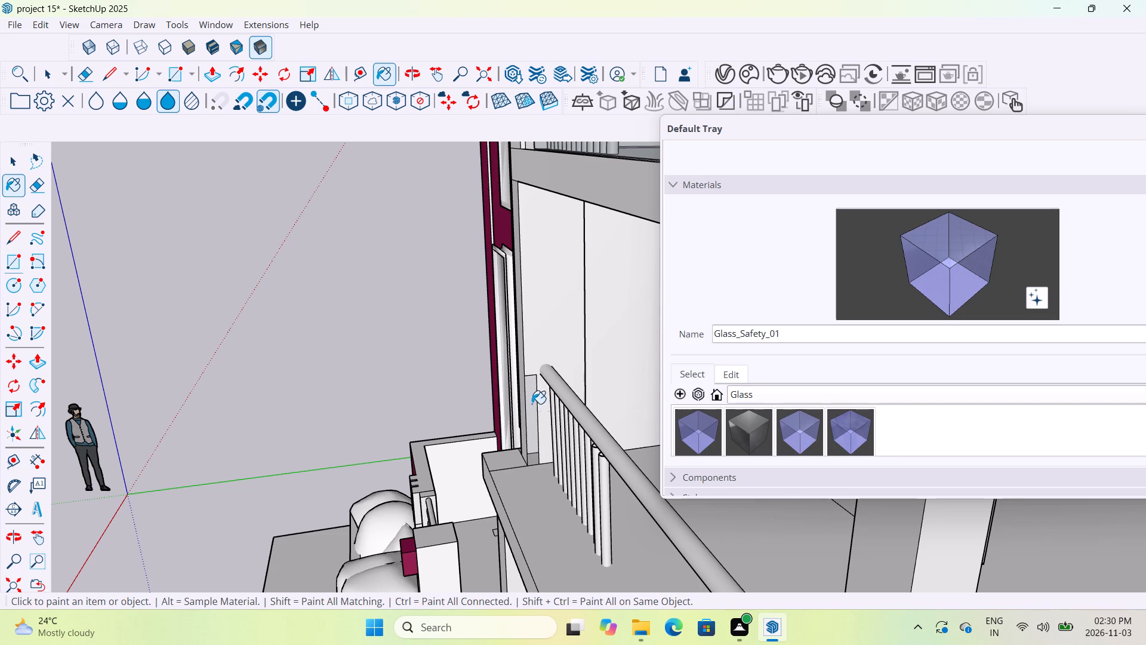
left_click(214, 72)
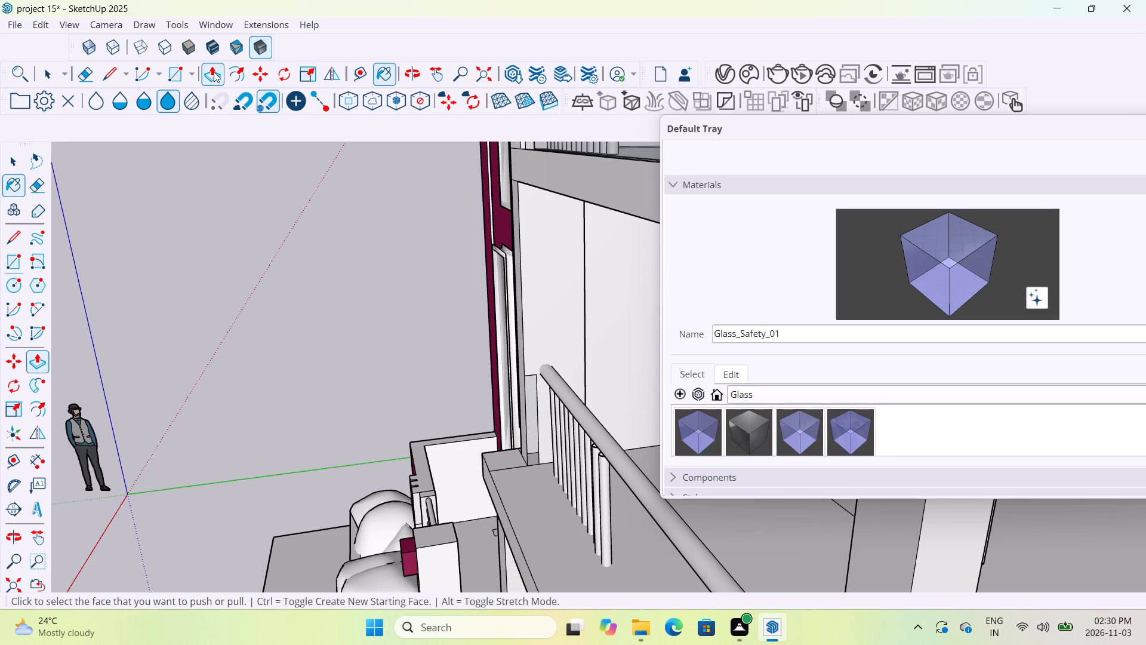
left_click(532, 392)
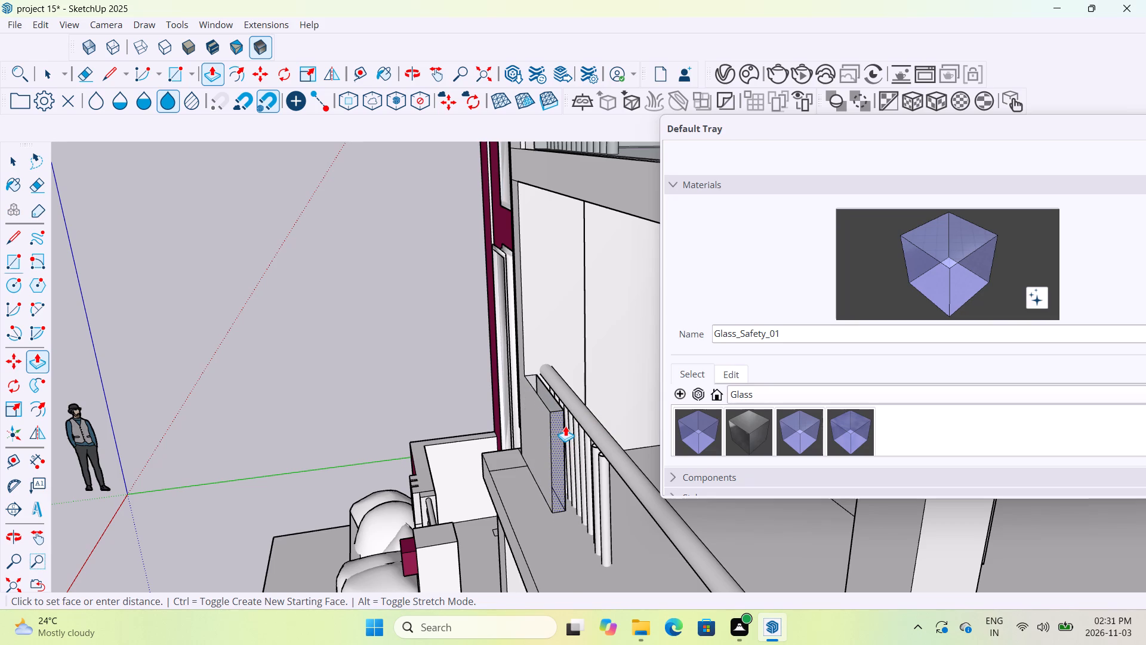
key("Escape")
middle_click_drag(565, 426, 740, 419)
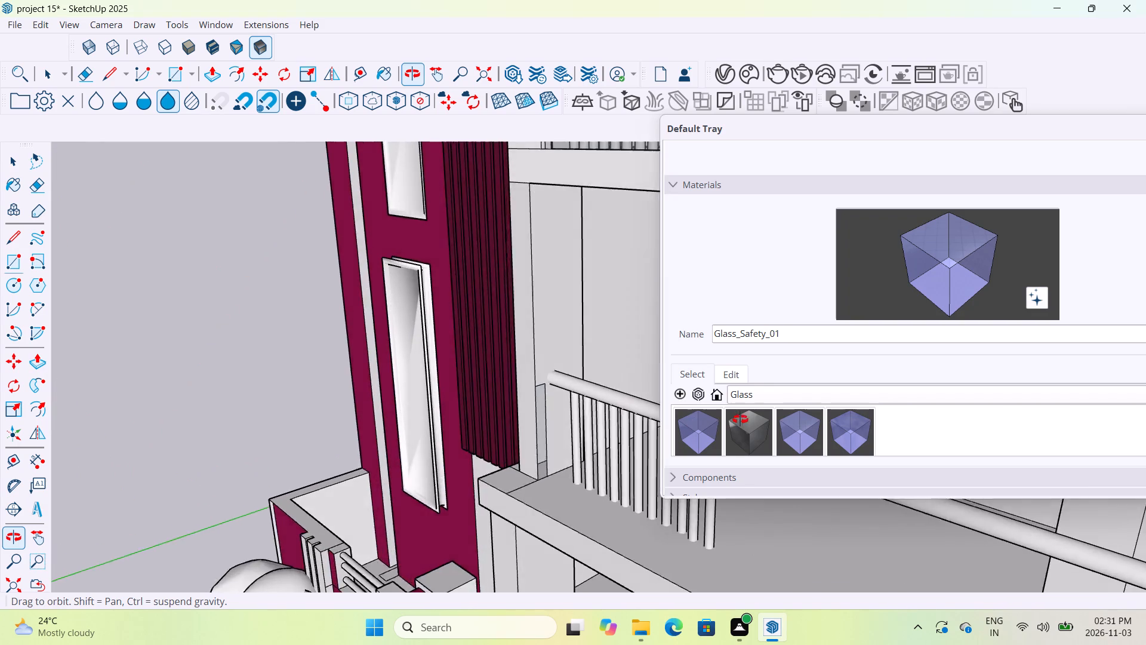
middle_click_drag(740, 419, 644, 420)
Undo the glass paint and the narrow upright rectangle on the lower terrace's wall.
key("ctrl+z")
key("ctrl+z")
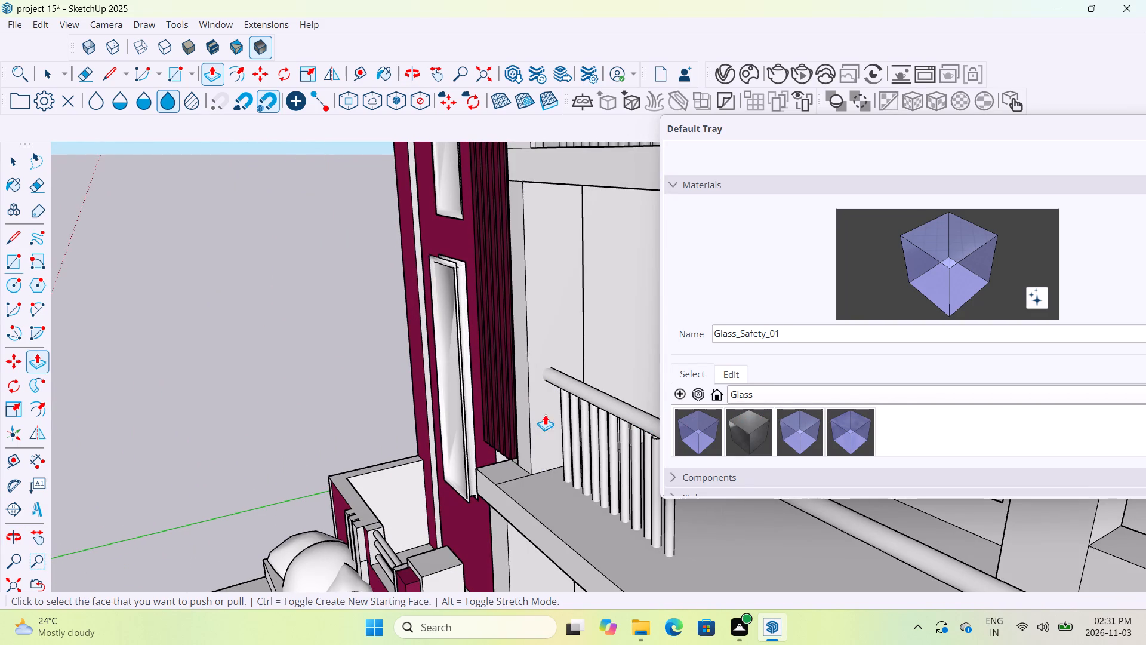
Draw a narrow upright rectangle on the lower terrace's wall beside the railing's end, from just under handrail height down to the floor edge.
left_click(183, 79)
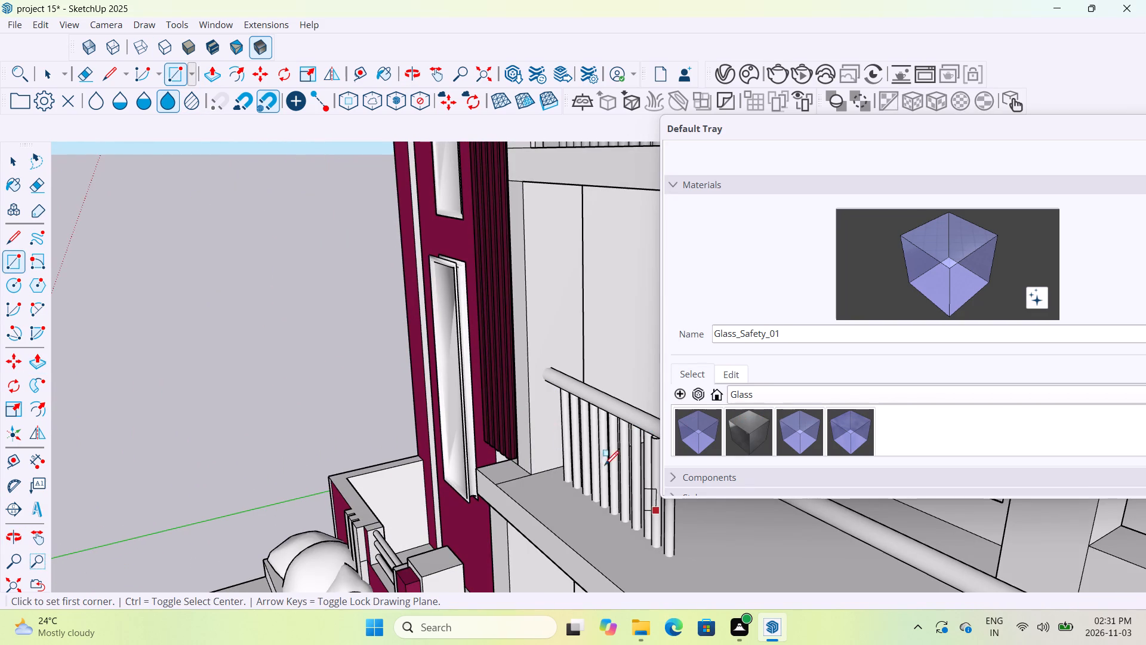
scroll(581, 438, "up", 7)
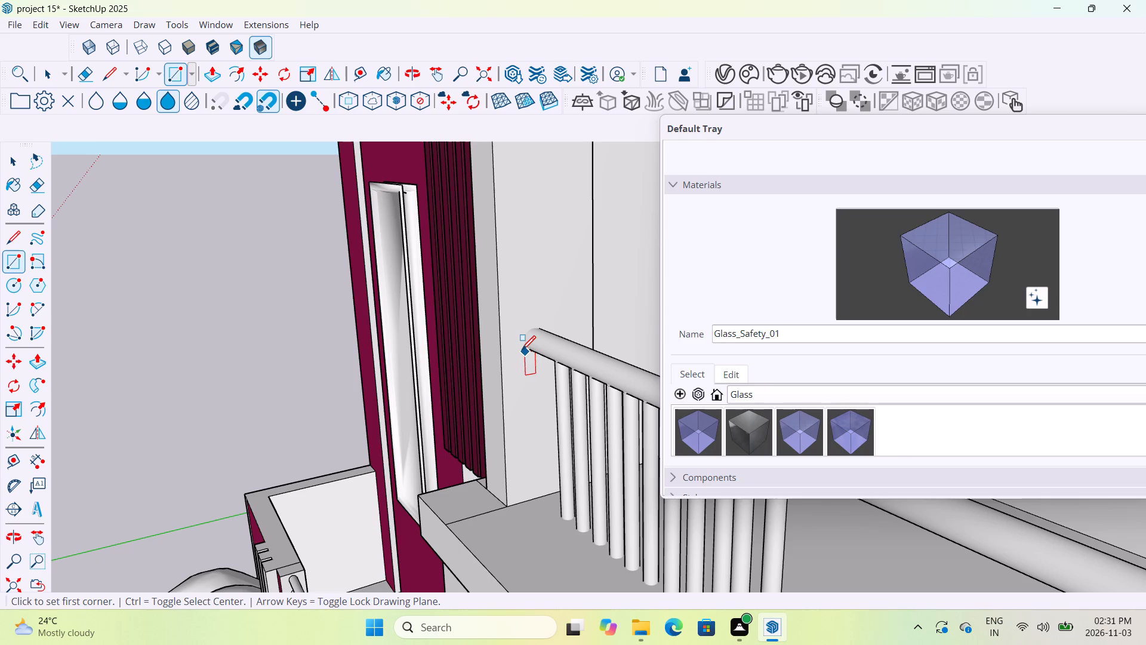
left_click(512, 349)
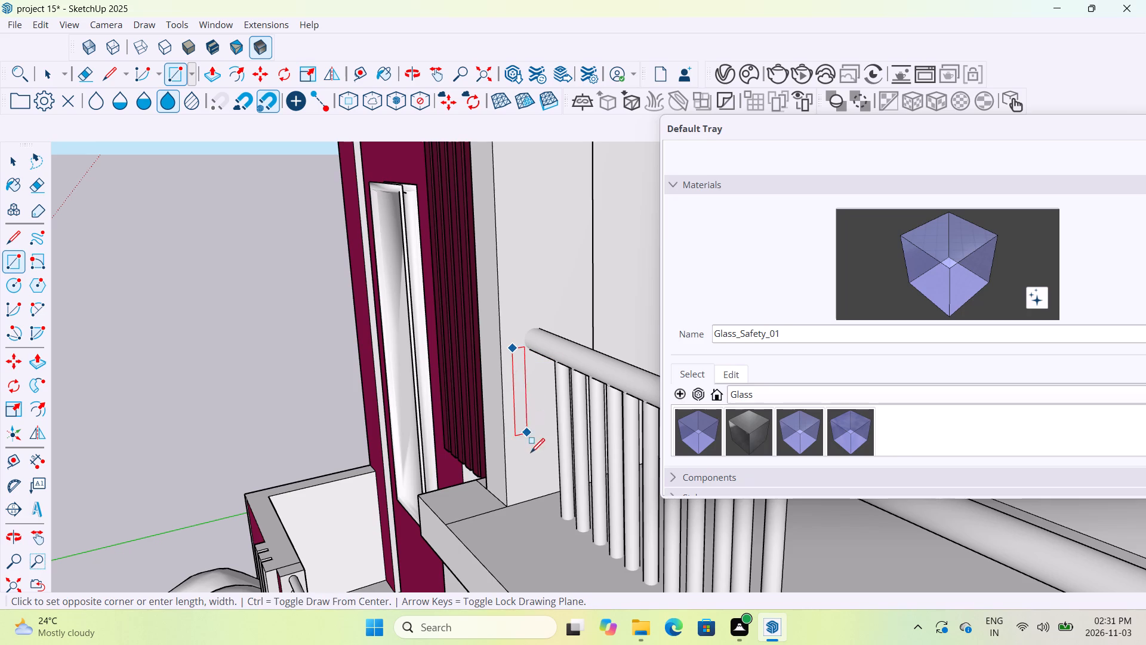
left_click(531, 503)
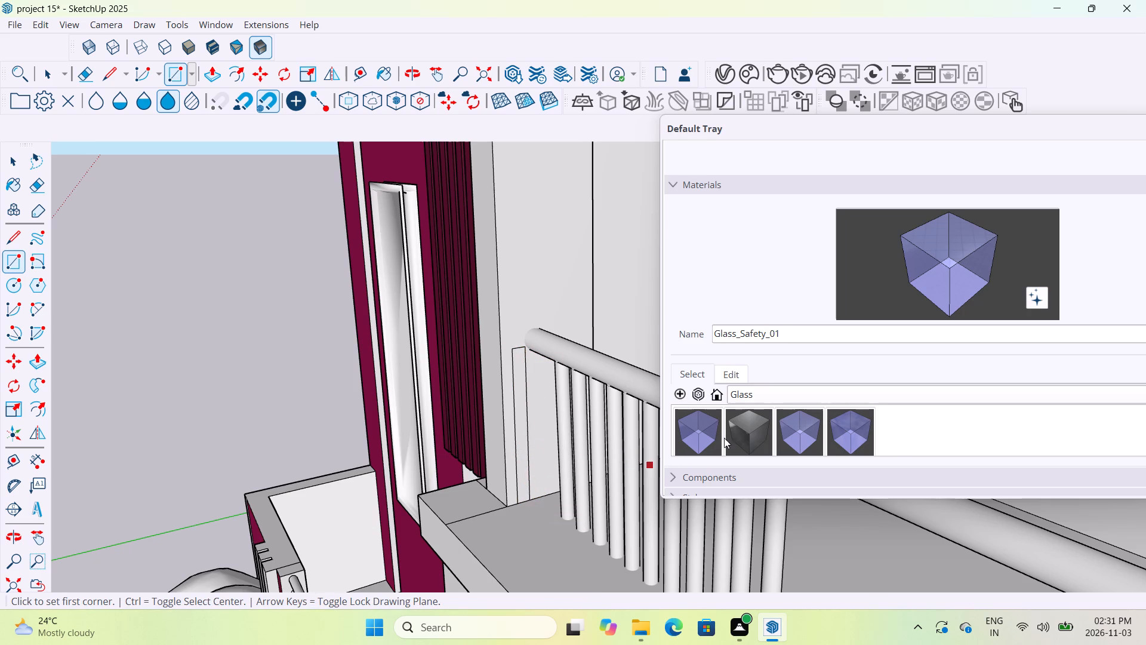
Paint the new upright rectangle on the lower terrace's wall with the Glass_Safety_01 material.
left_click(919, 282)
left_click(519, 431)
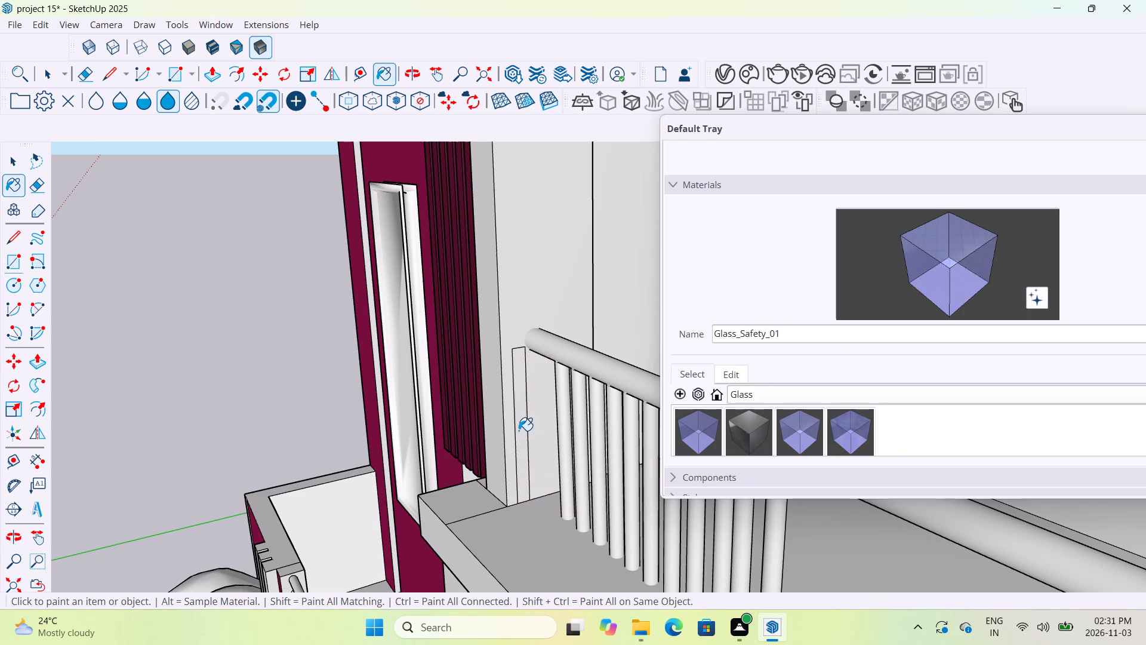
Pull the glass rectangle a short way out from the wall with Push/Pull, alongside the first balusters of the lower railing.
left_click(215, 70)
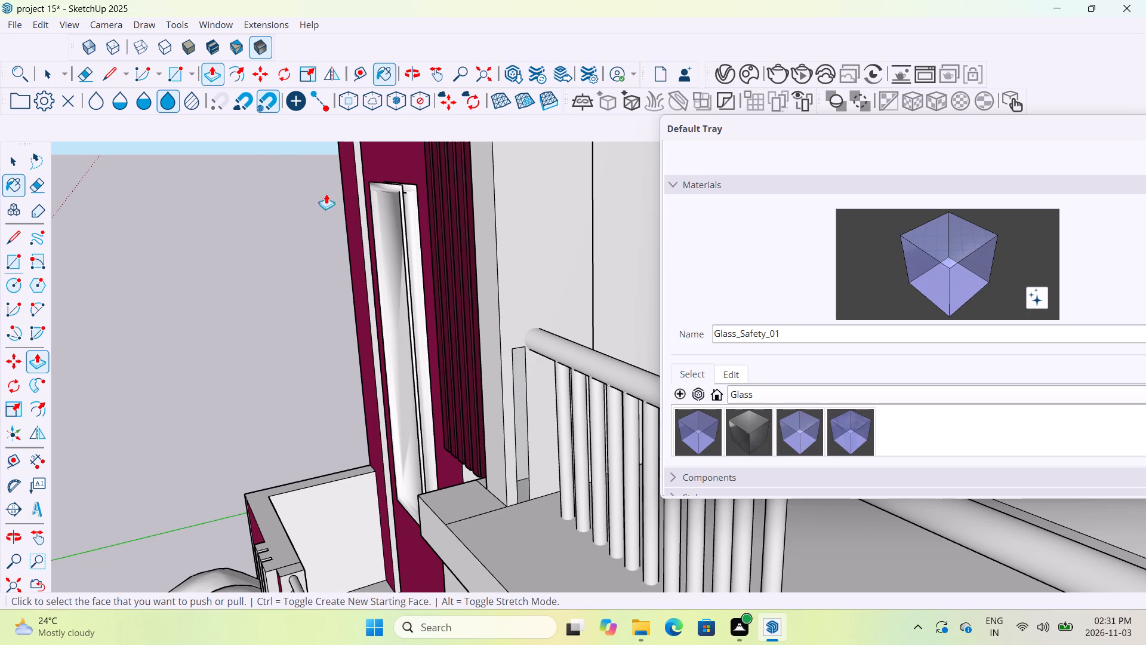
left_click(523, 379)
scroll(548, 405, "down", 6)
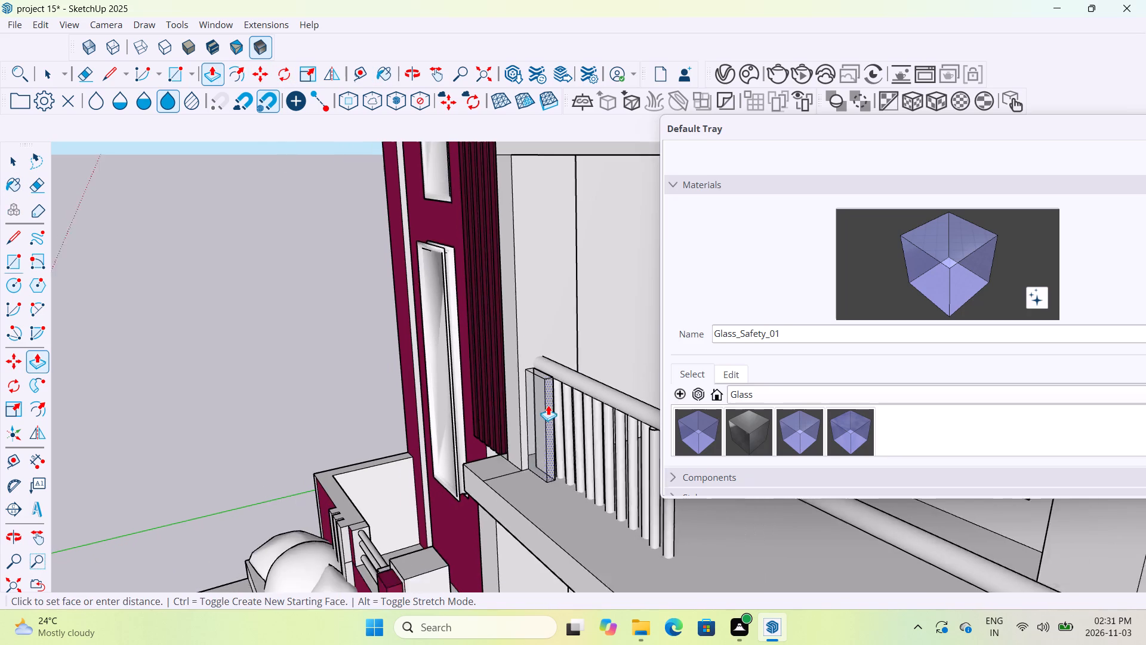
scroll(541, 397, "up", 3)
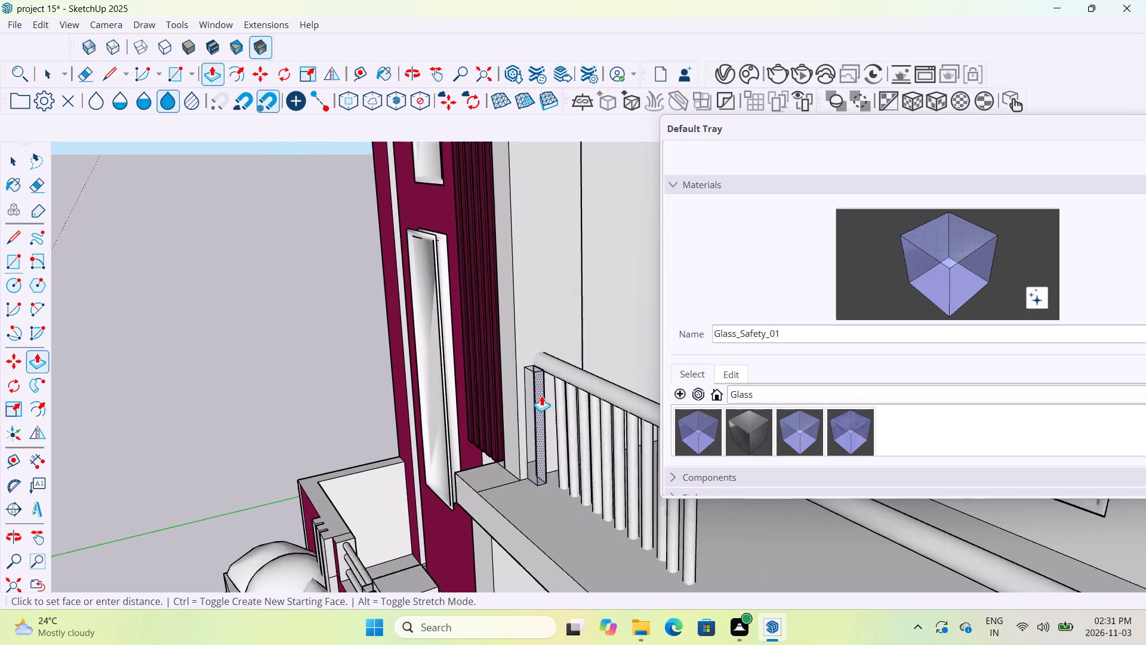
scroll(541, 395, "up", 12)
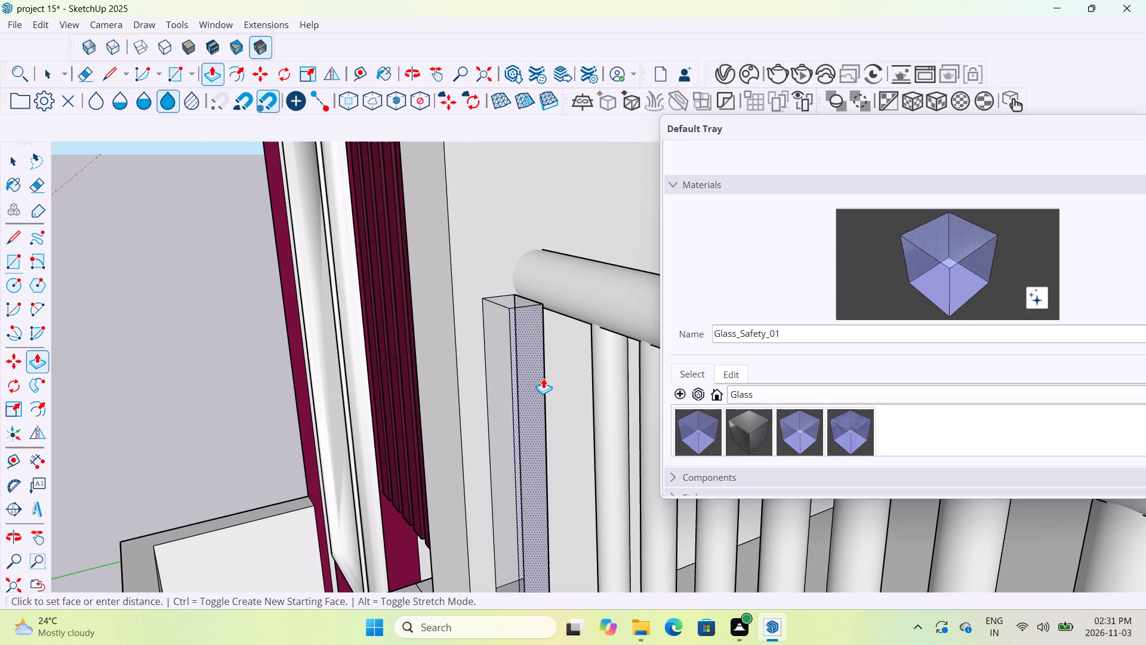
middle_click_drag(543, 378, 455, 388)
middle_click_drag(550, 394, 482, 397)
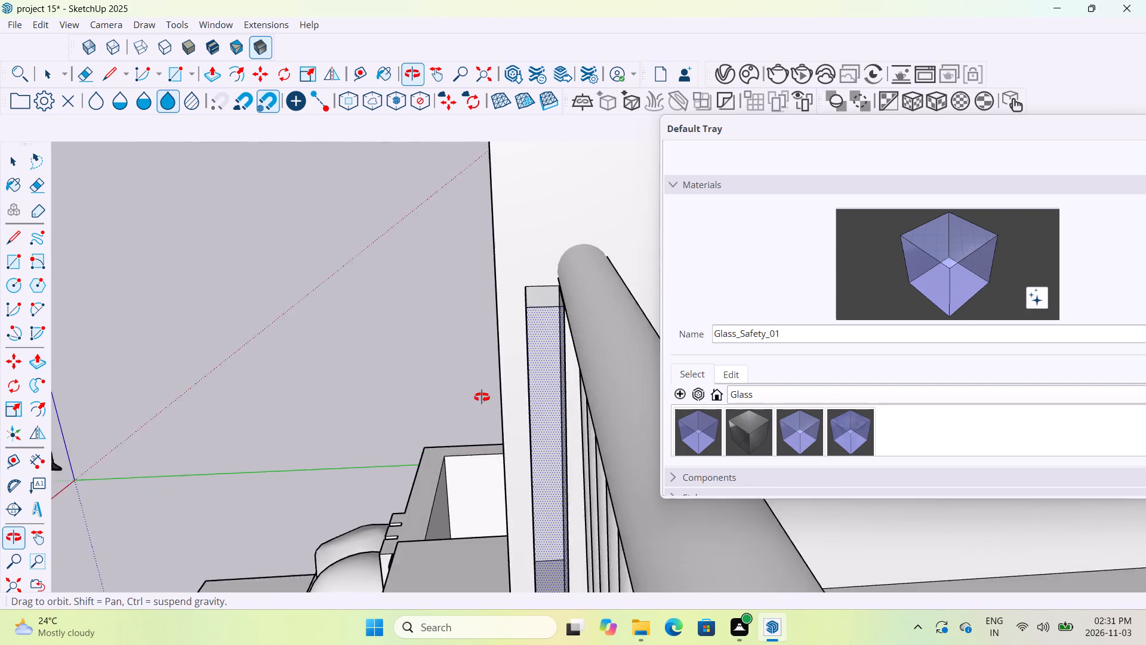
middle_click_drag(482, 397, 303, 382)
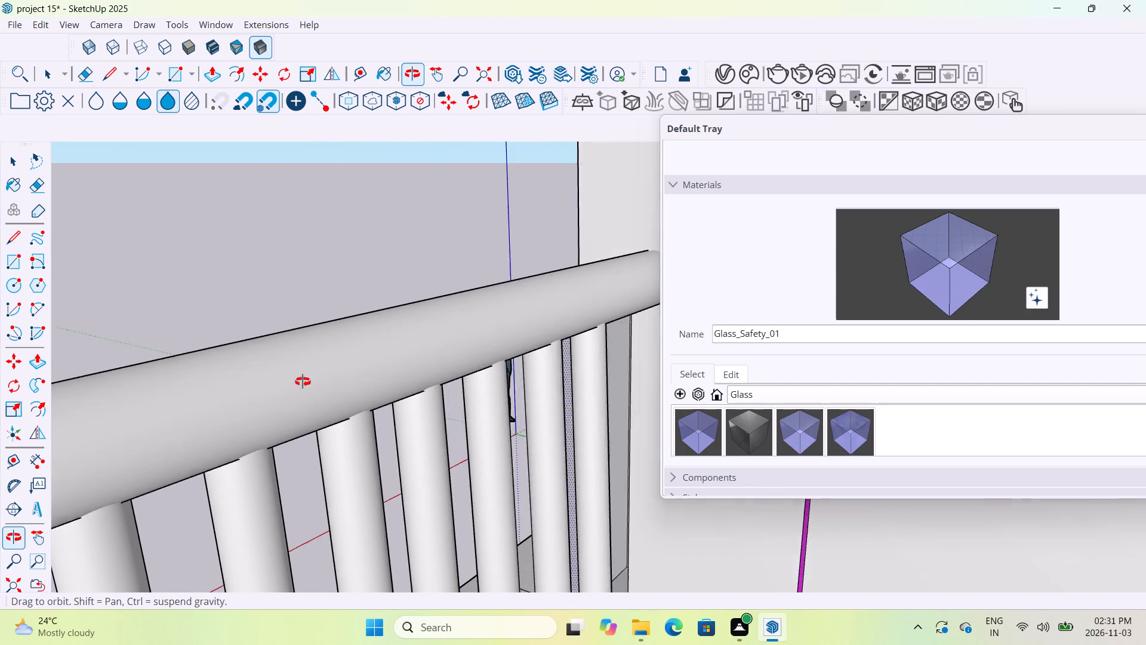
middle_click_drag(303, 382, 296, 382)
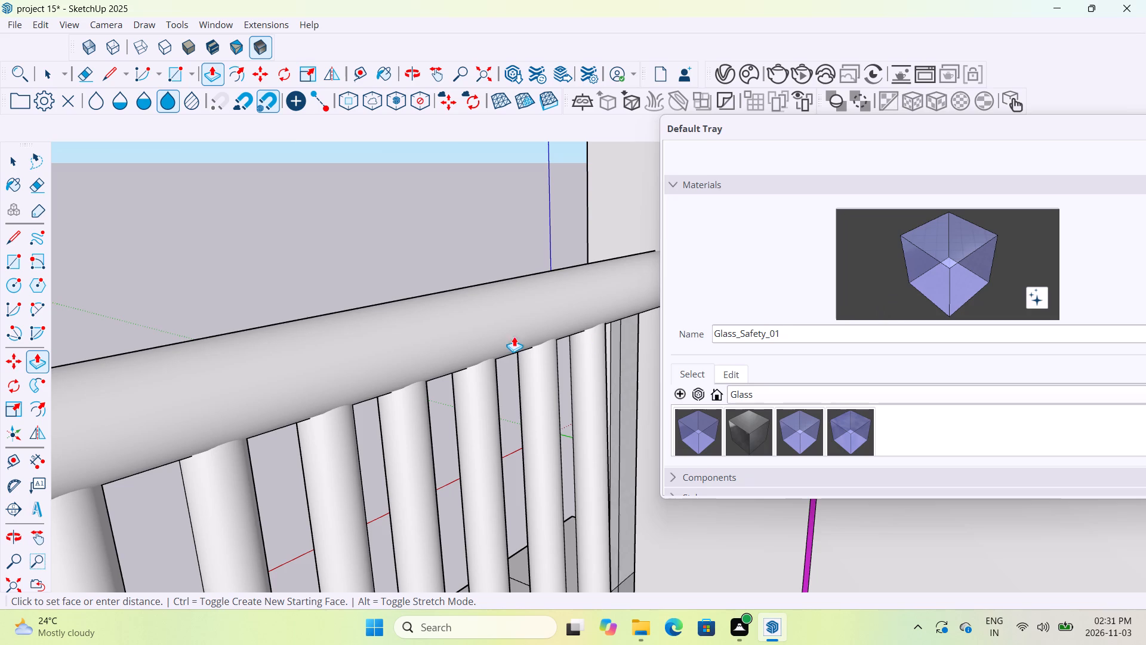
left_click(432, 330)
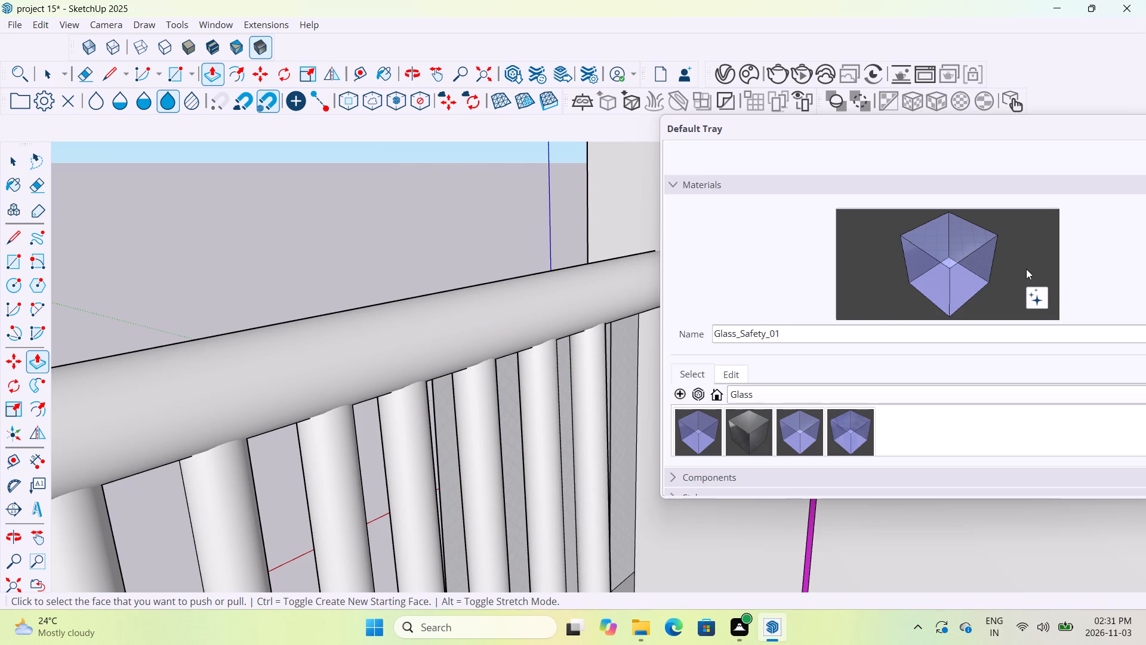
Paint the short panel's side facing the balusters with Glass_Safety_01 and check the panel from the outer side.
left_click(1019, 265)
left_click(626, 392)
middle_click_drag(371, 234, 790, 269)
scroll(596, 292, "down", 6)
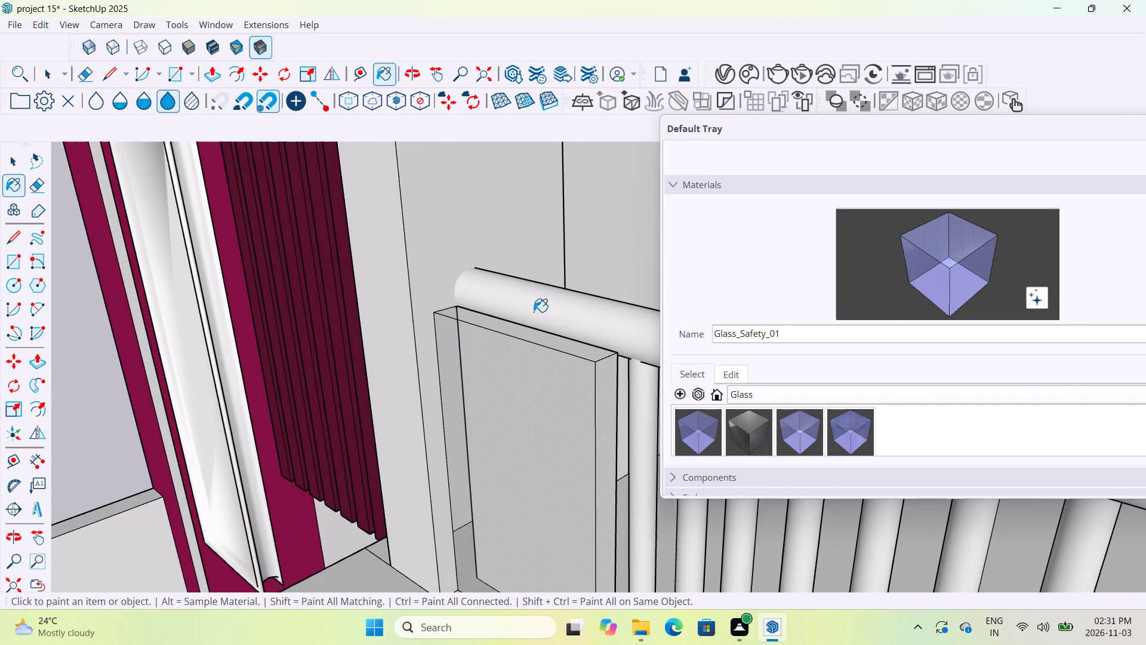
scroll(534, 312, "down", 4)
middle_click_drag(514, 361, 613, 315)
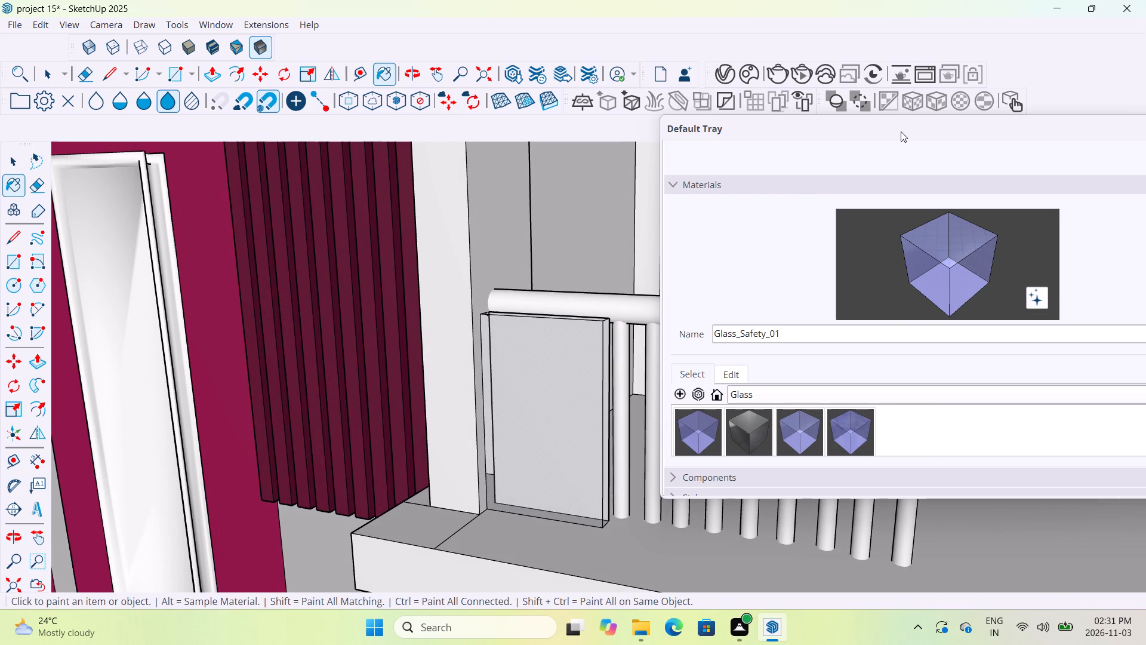
Move the materials tray to the opposite side of the screen and narrow it to uncover the terrace railing.
left_click_drag(901, 131, 239, 118)
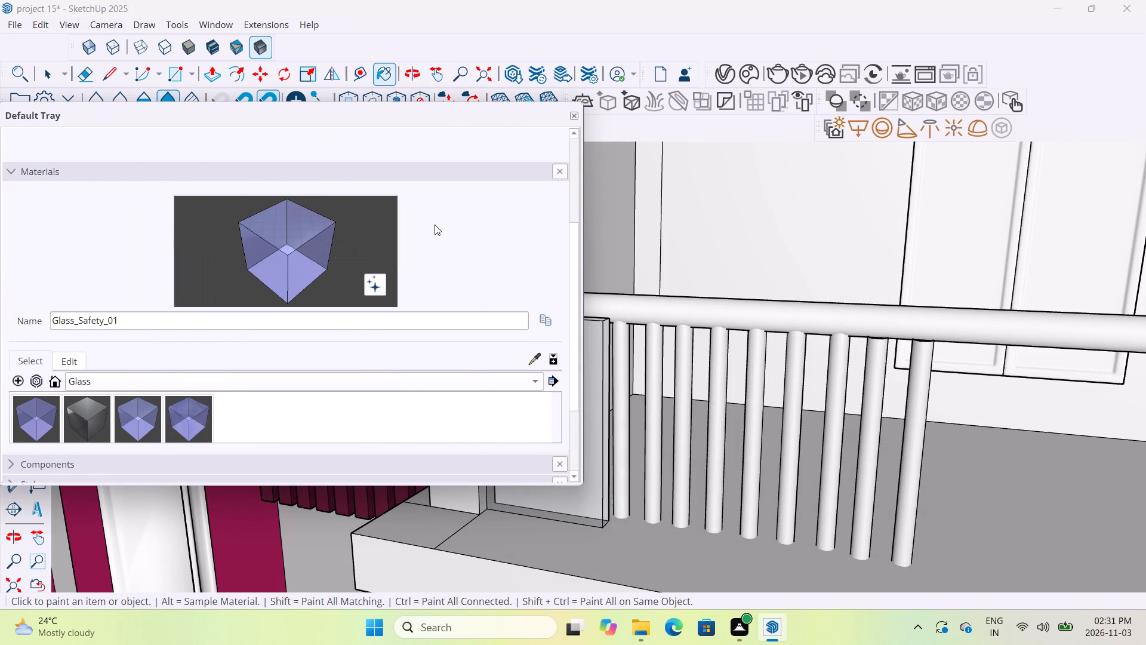
left_click_drag(583, 250, 369, 252)
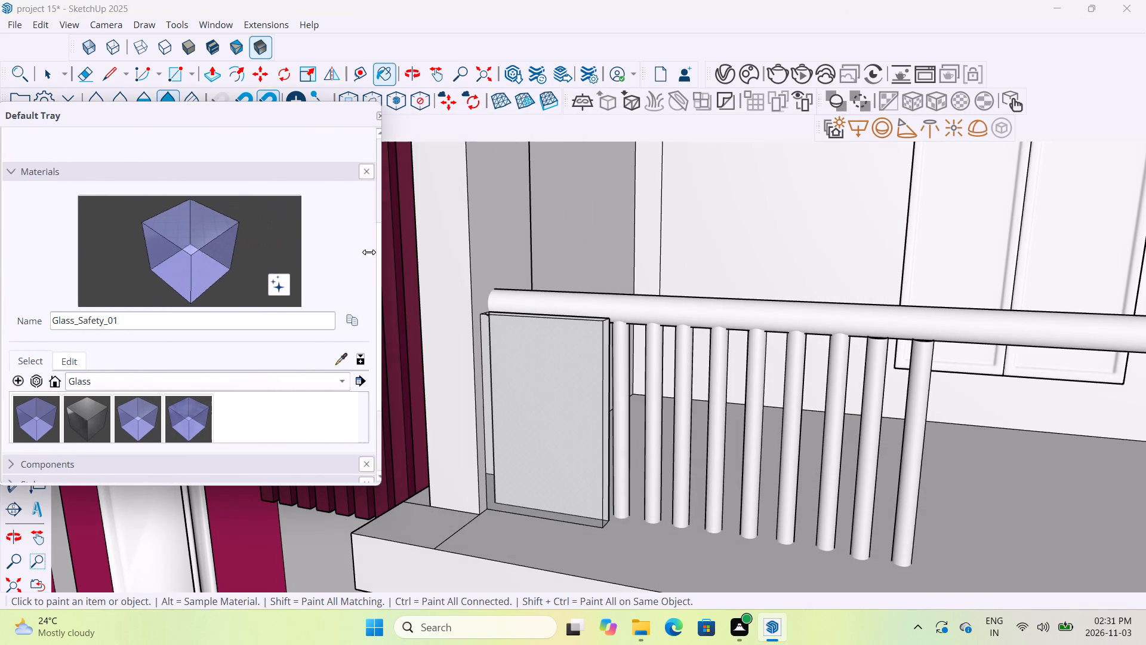
left_click_drag(369, 252, 348, 256)
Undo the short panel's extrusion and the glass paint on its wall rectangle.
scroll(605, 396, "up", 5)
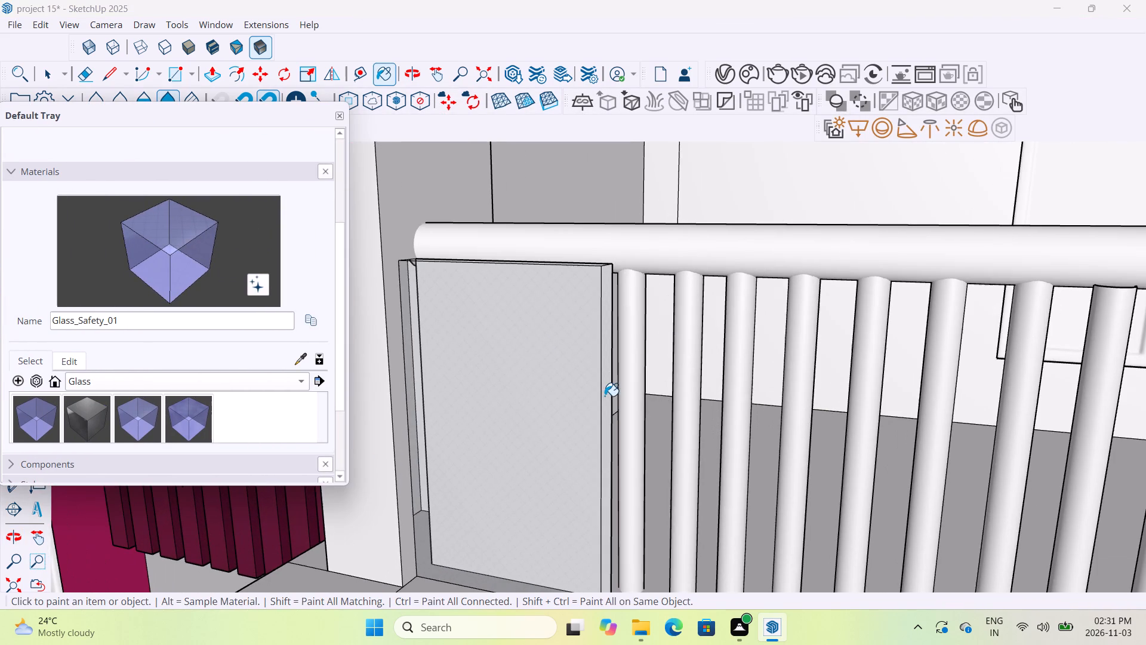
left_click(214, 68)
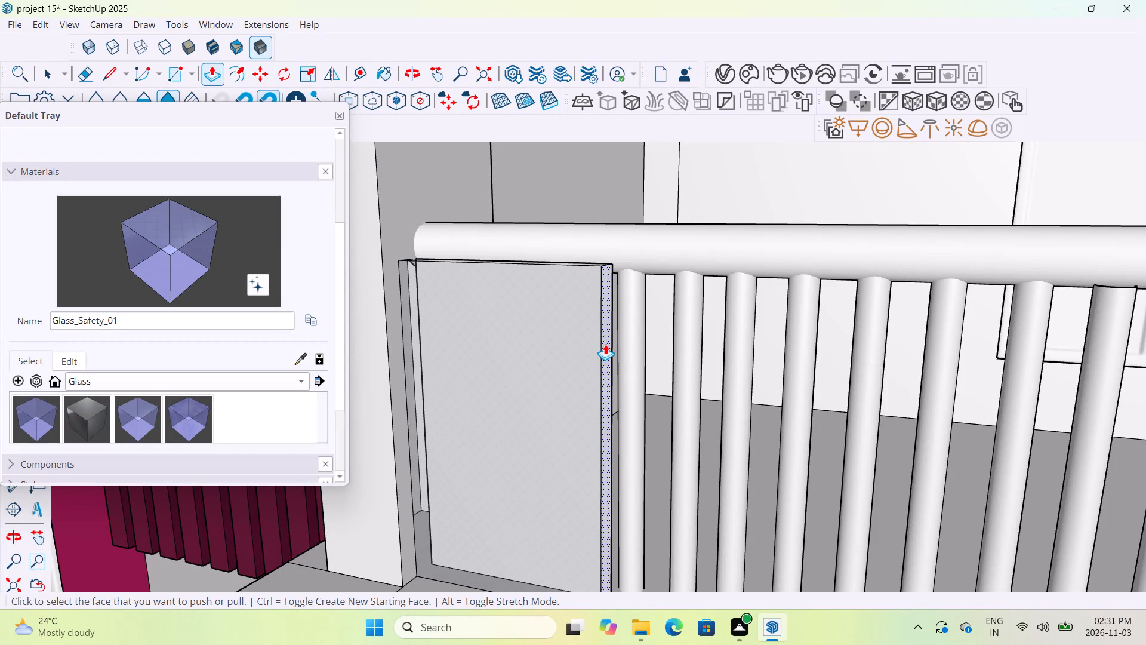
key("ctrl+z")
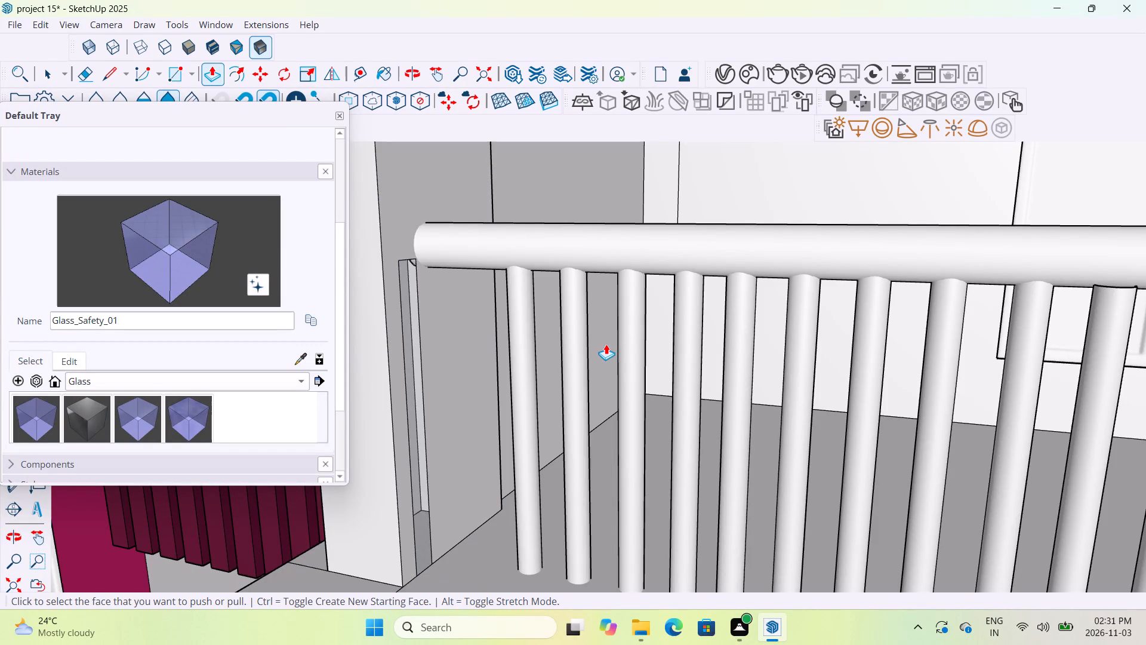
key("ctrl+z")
Draw a long narrow rectangle on the lower terrace's floor, from the wall rectangle's base corner to the endpoint at the terrace's far end.
scroll(606, 344, "down", 6)
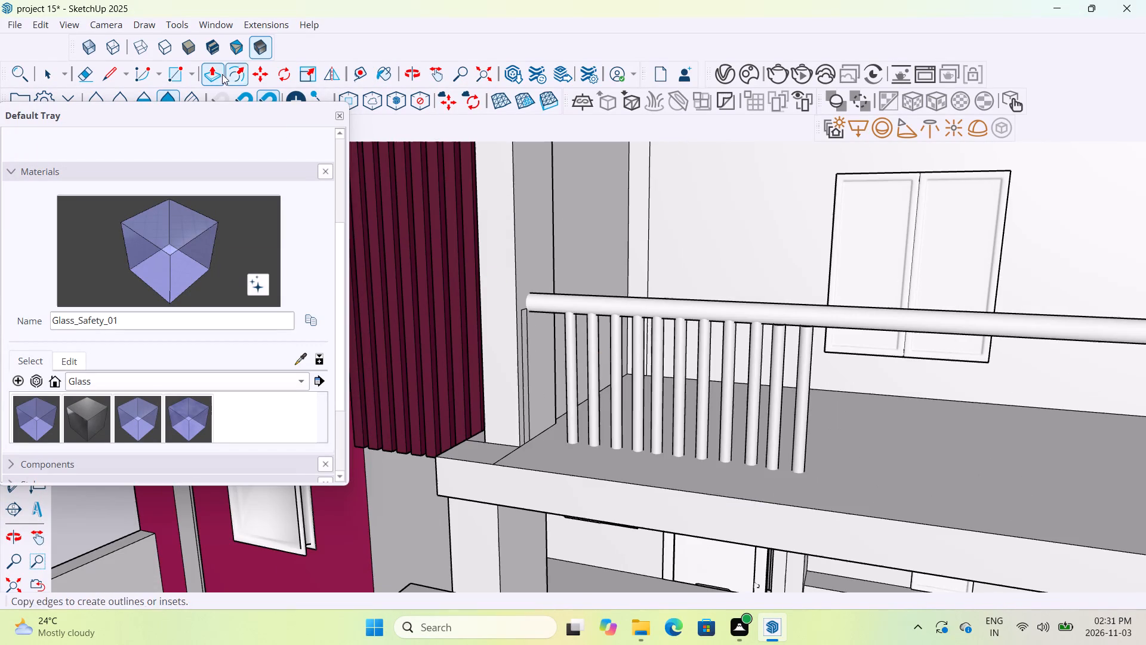
left_click(178, 75)
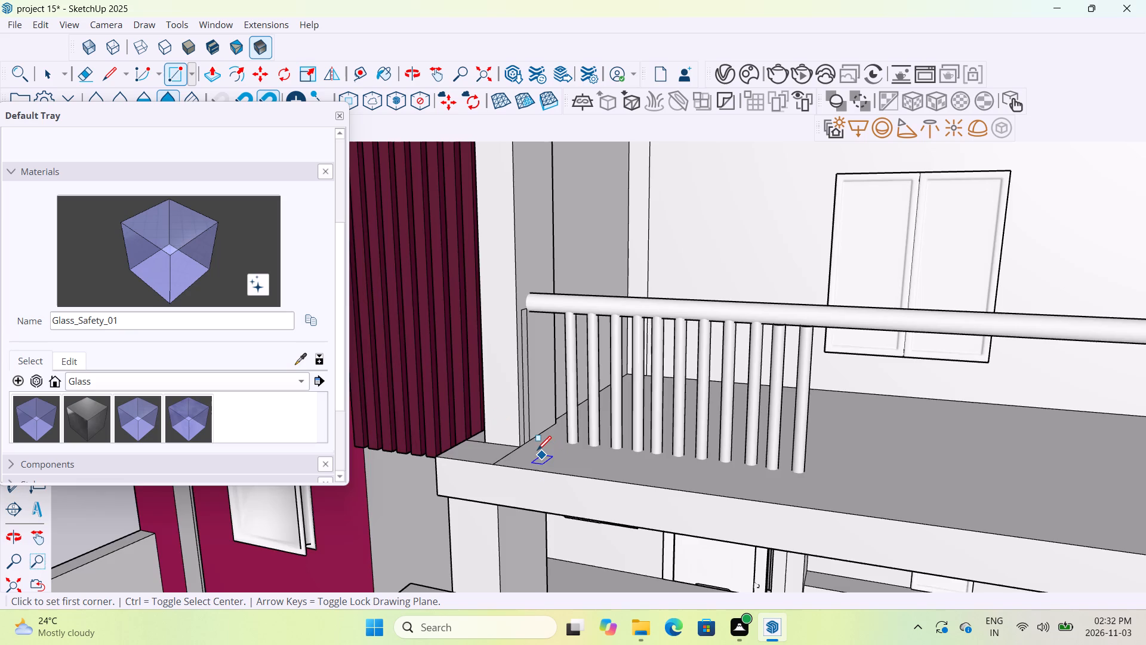
scroll(537, 451, "up", 10)
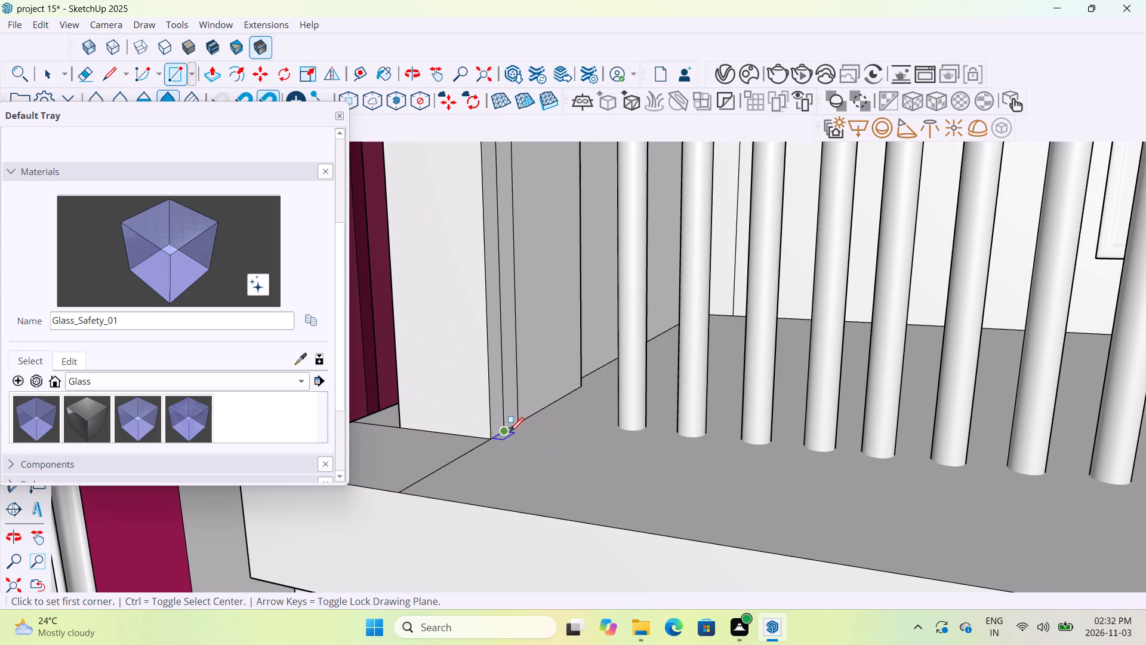
left_click(509, 433)
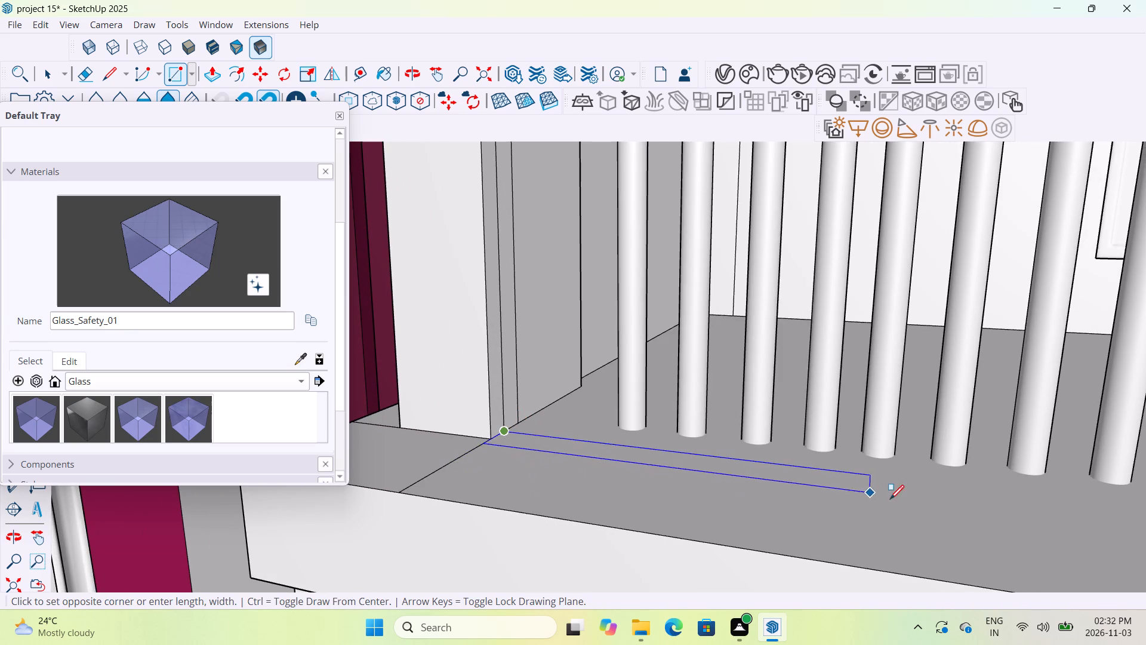
scroll(892, 500, "down", 11)
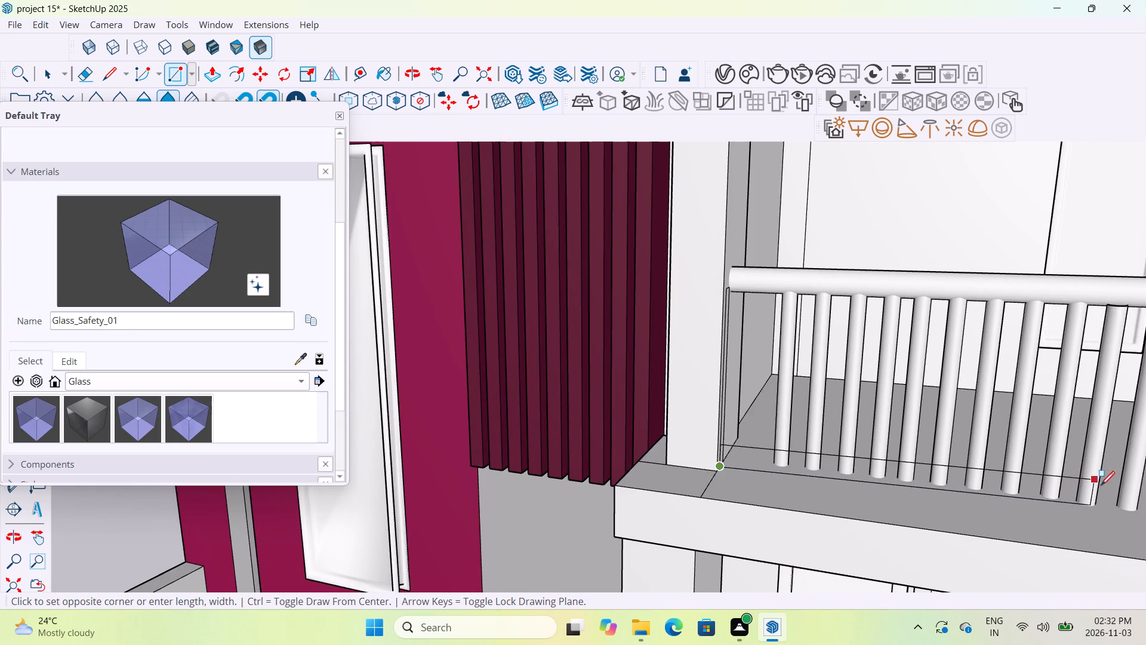
scroll(1107, 500, "down", 5)
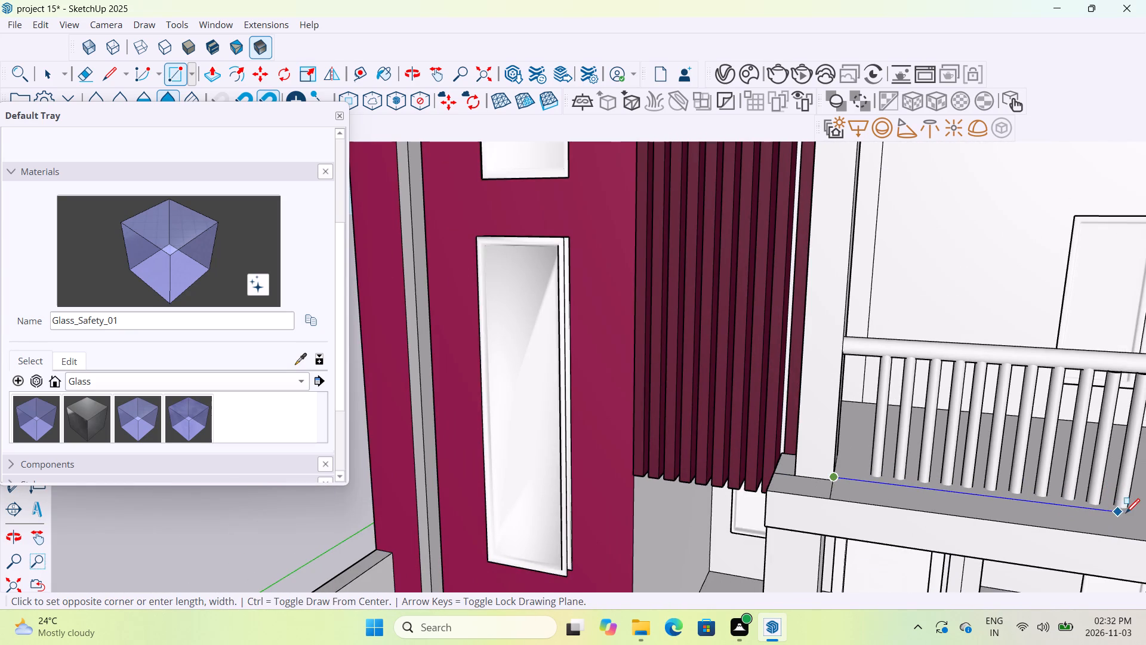
scroll(1133, 517, "down", 11)
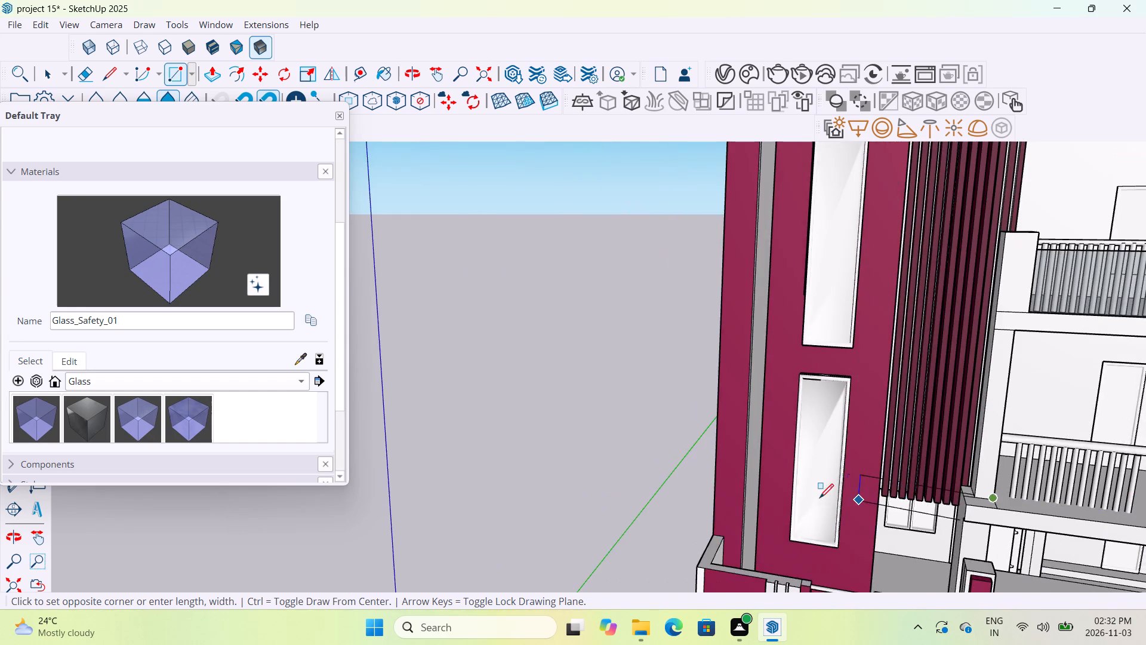
middle_click_drag(820, 499, 1025, 526)
scroll(1073, 391, "up", 6)
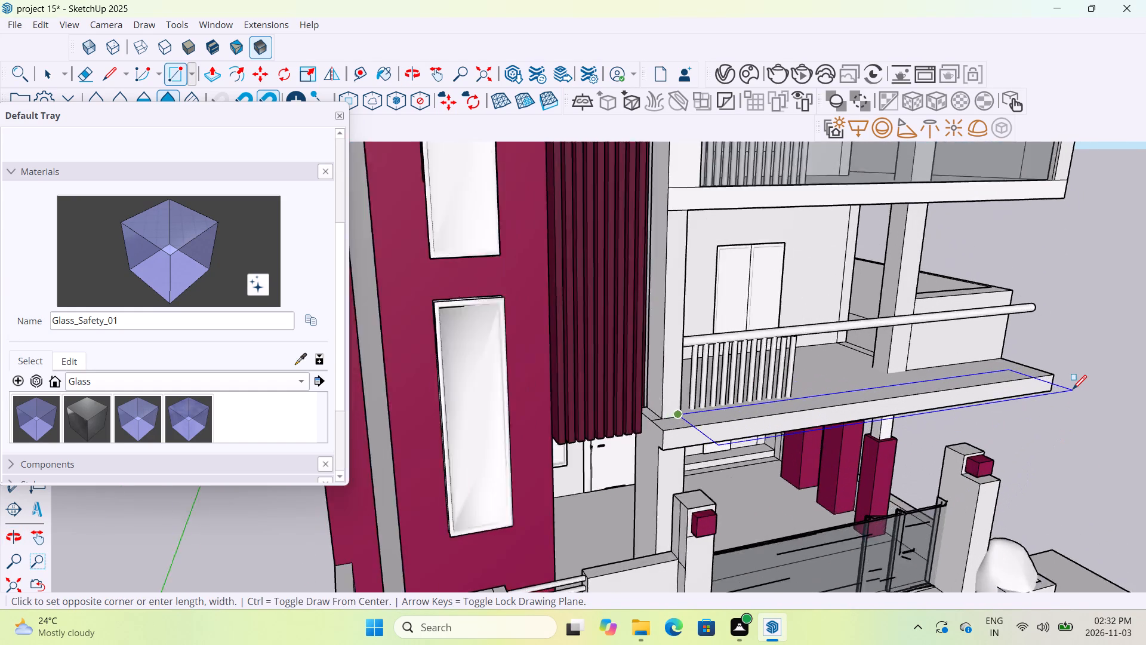
scroll(1073, 389, "up", 2)
middle_click_drag(1073, 387, 985, 429)
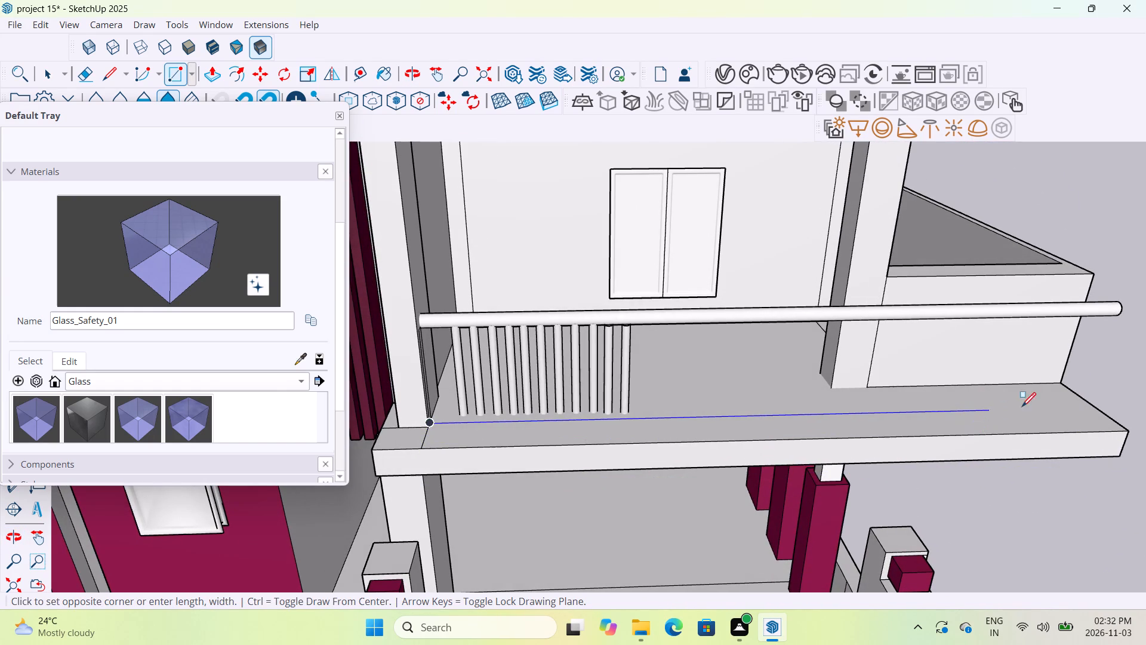
left_click(1095, 400)
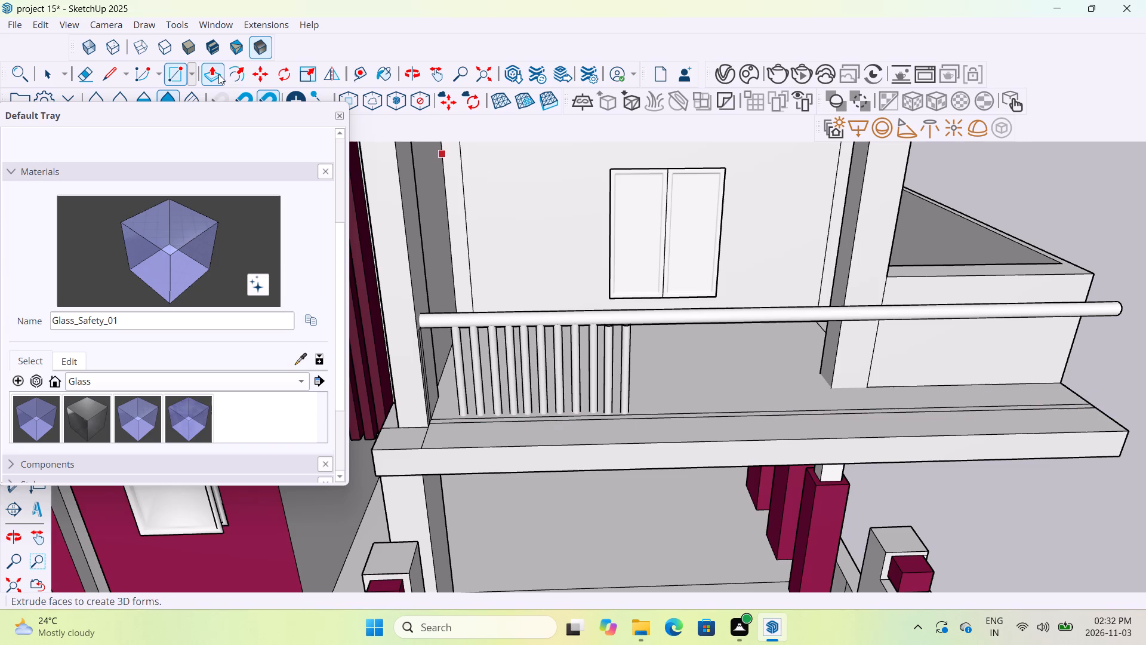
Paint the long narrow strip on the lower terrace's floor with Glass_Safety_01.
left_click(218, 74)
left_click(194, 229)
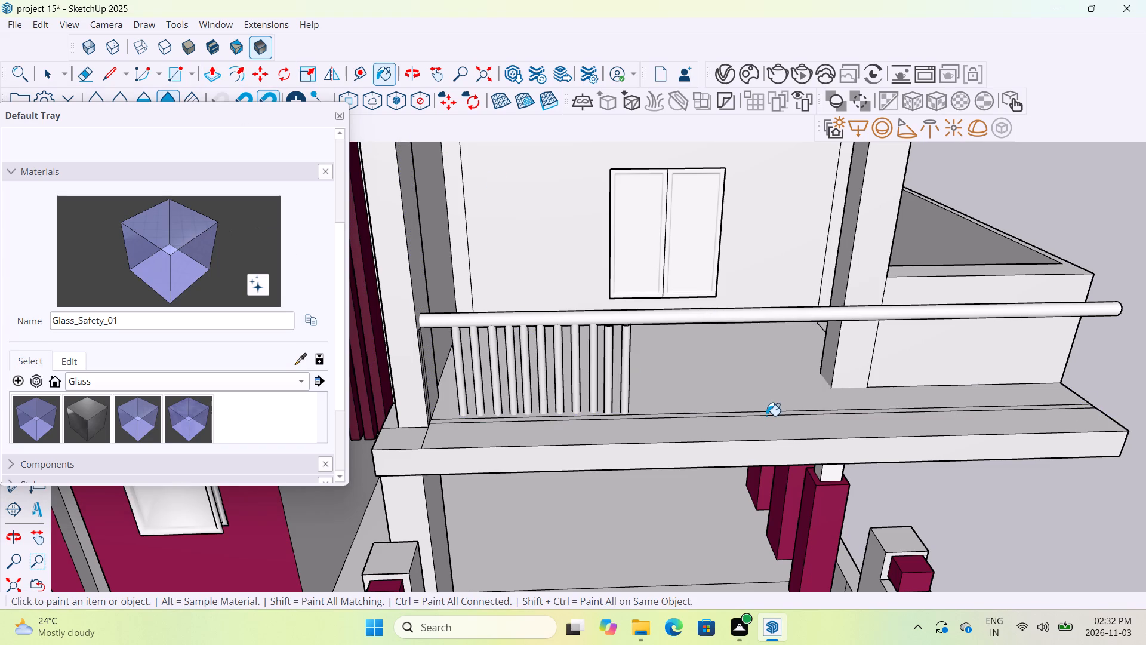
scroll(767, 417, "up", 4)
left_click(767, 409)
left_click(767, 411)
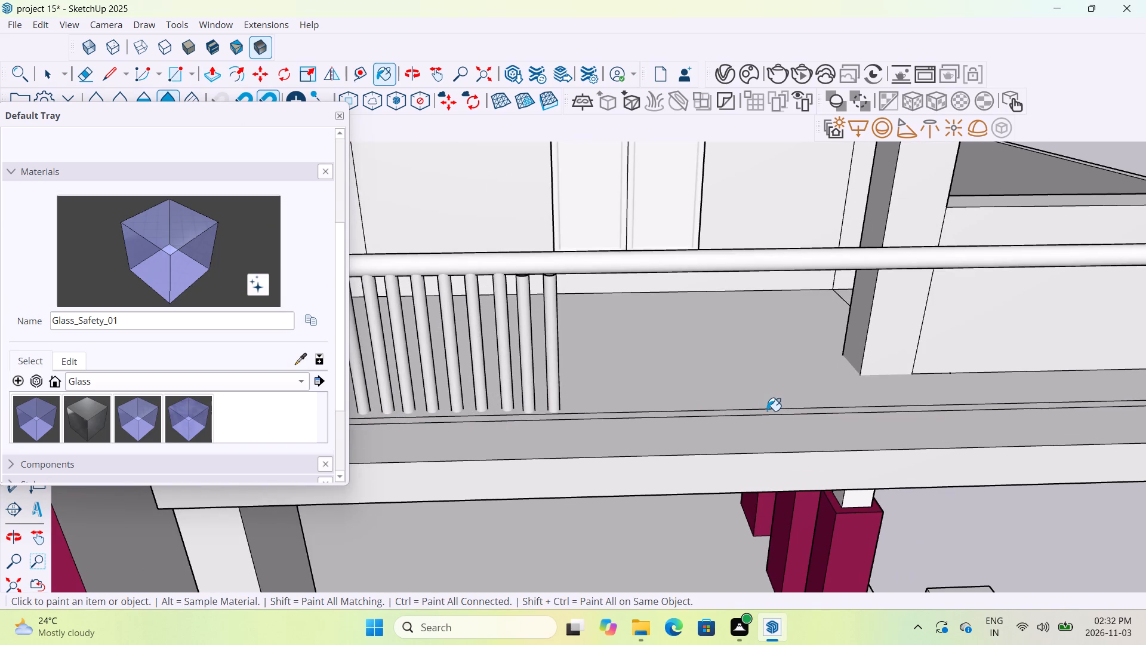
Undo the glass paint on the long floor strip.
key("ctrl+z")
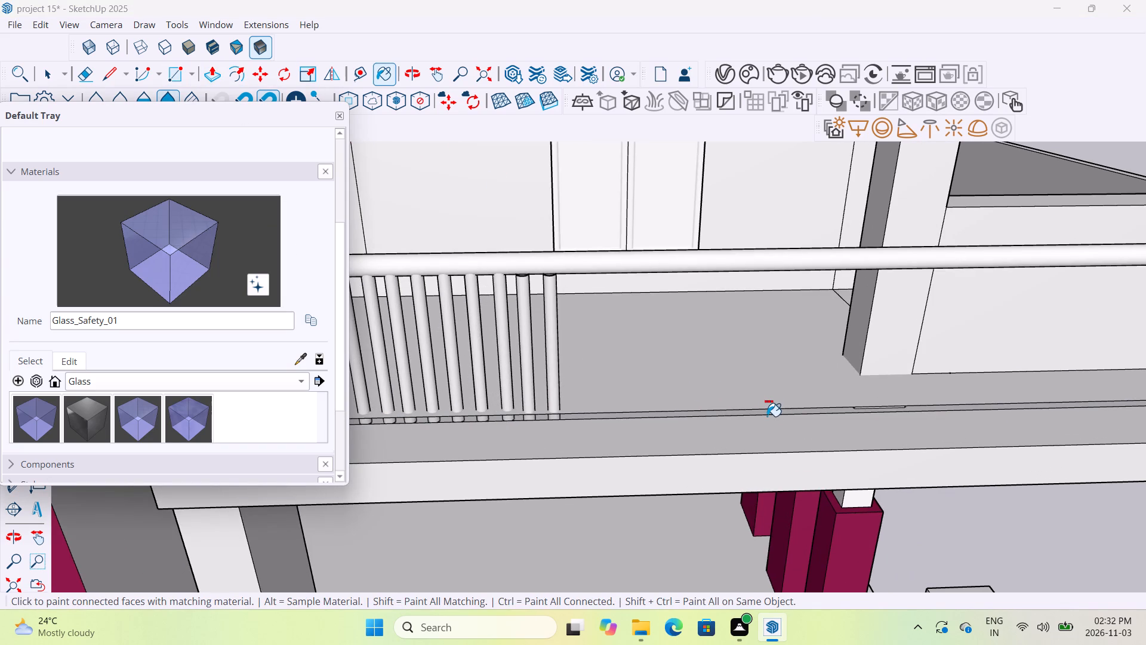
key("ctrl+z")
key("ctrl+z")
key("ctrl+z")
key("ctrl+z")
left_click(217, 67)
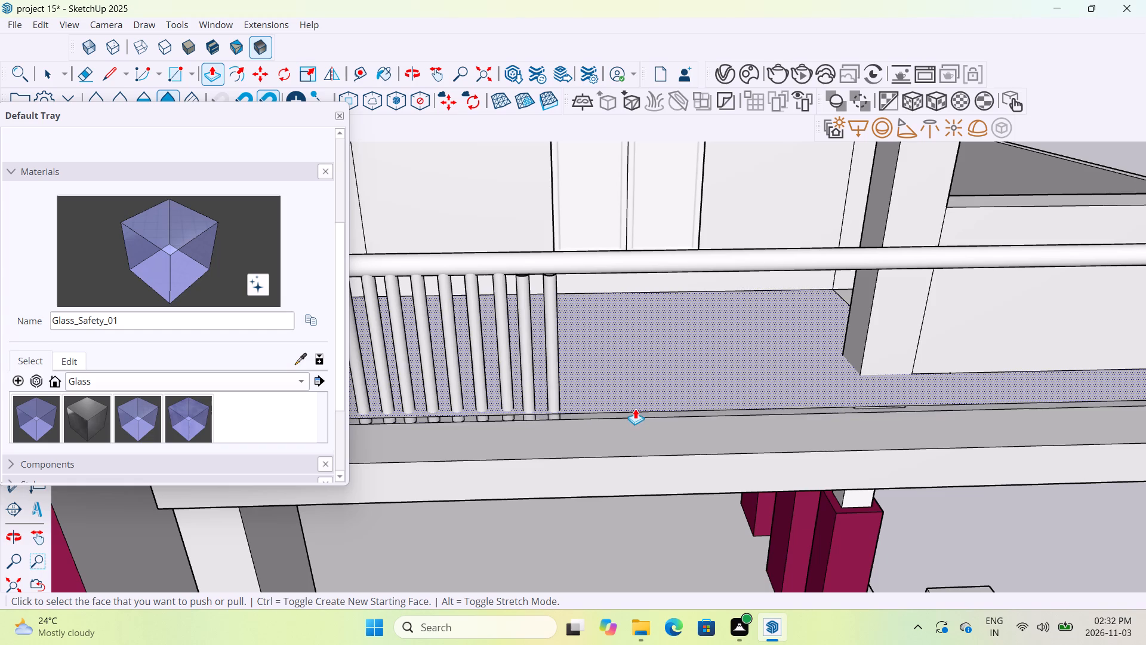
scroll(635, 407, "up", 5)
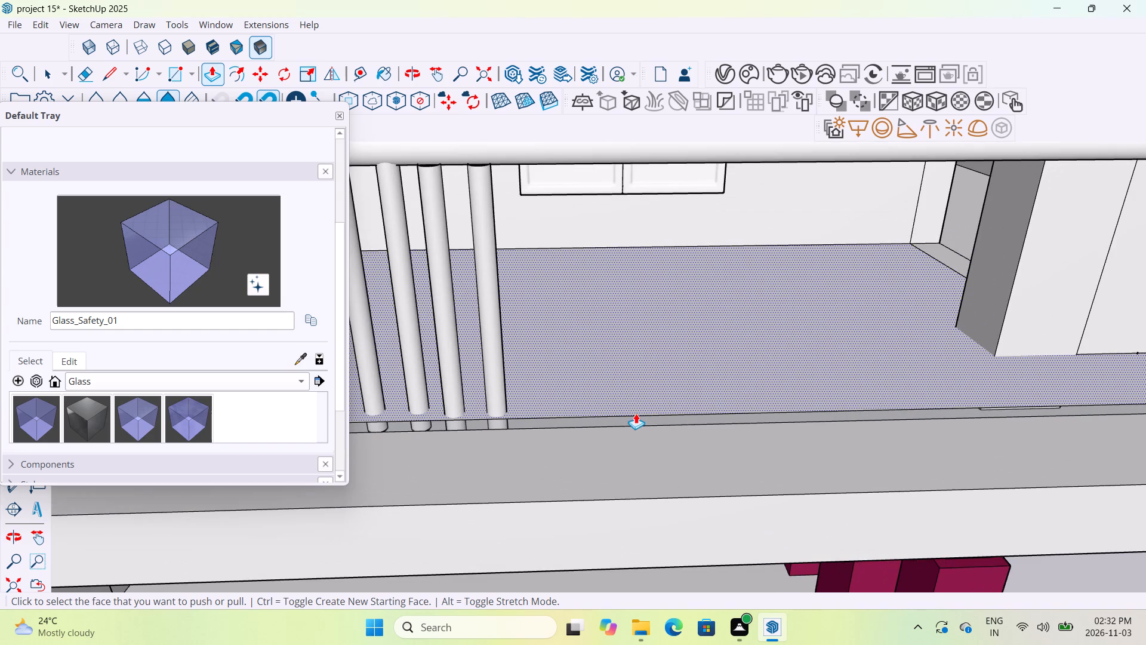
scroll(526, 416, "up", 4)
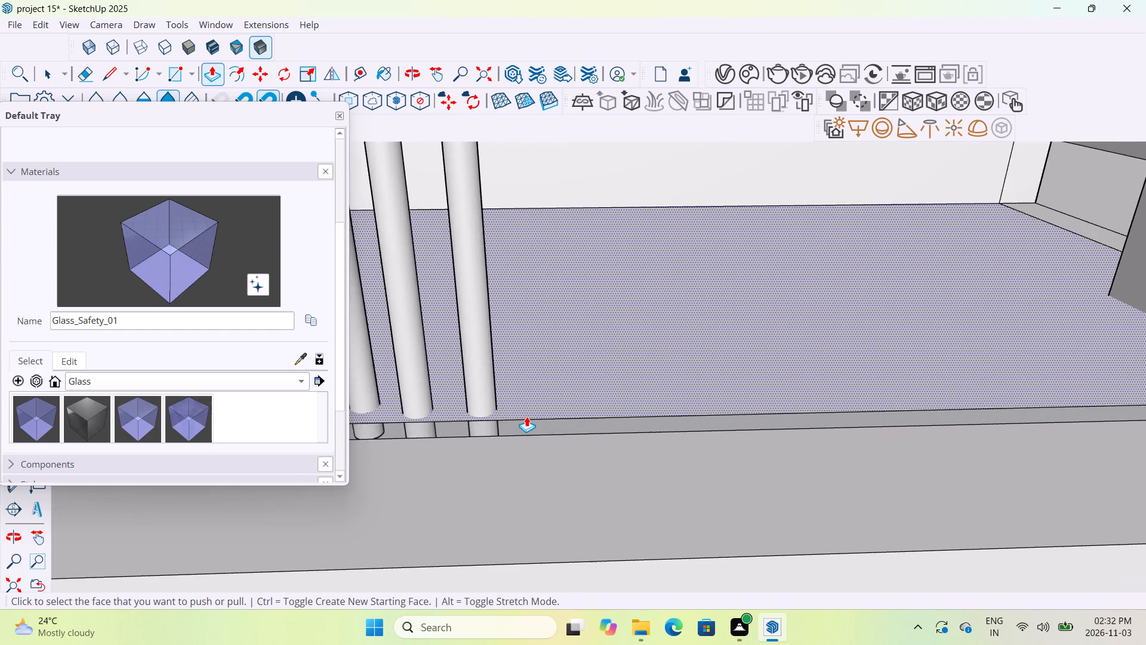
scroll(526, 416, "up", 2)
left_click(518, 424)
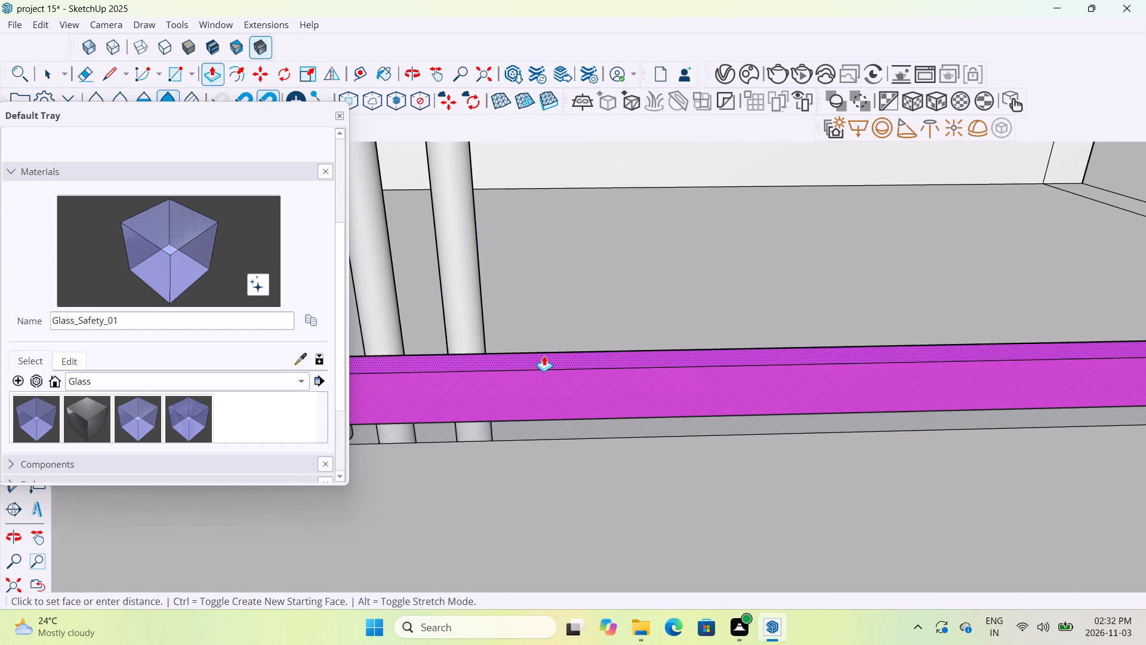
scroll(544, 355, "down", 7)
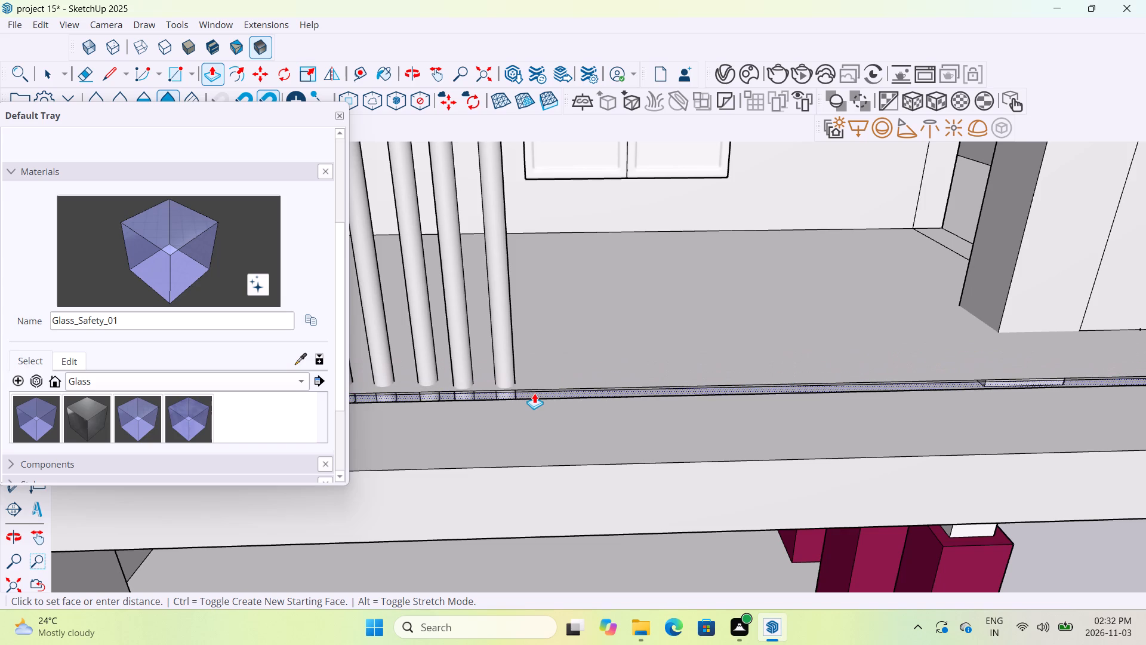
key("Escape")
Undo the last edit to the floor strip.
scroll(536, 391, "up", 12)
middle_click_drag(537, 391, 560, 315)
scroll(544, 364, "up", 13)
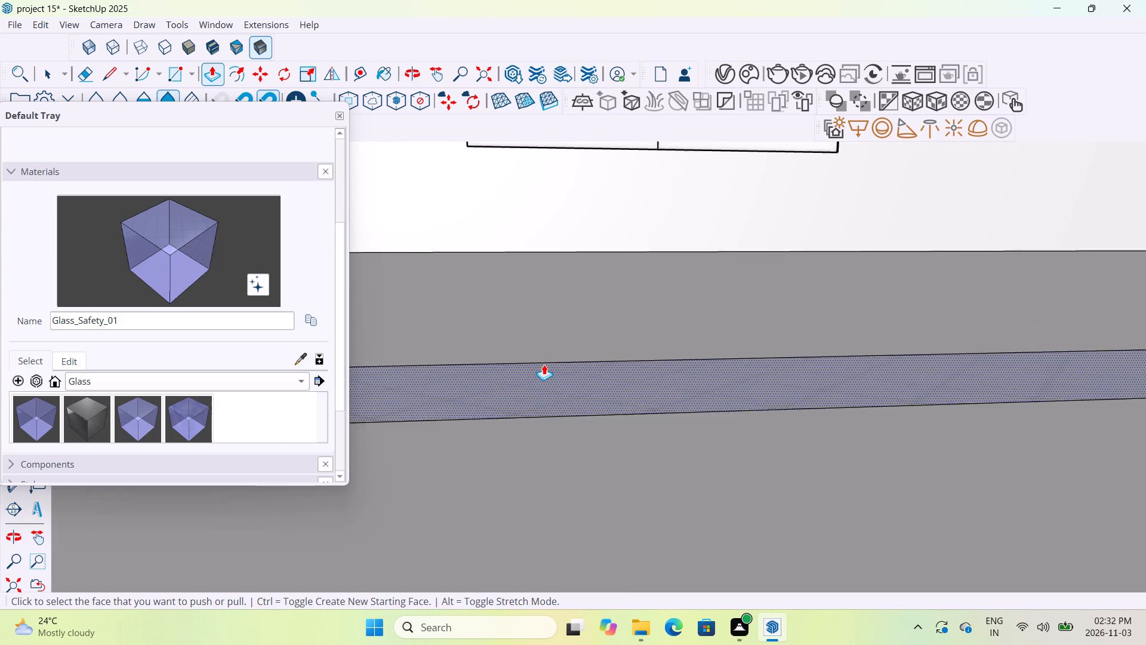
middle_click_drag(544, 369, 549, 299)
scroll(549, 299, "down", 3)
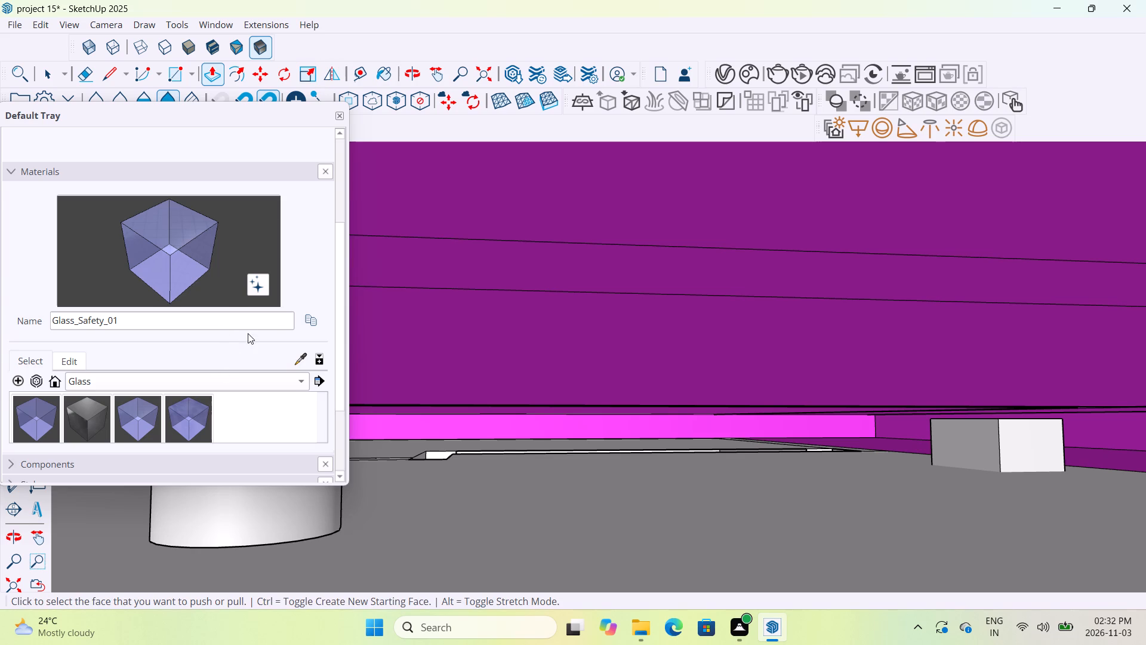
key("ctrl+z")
Switch the materials library from Glass to Solid Colors and browse its swatches.
left_click(260, 380)
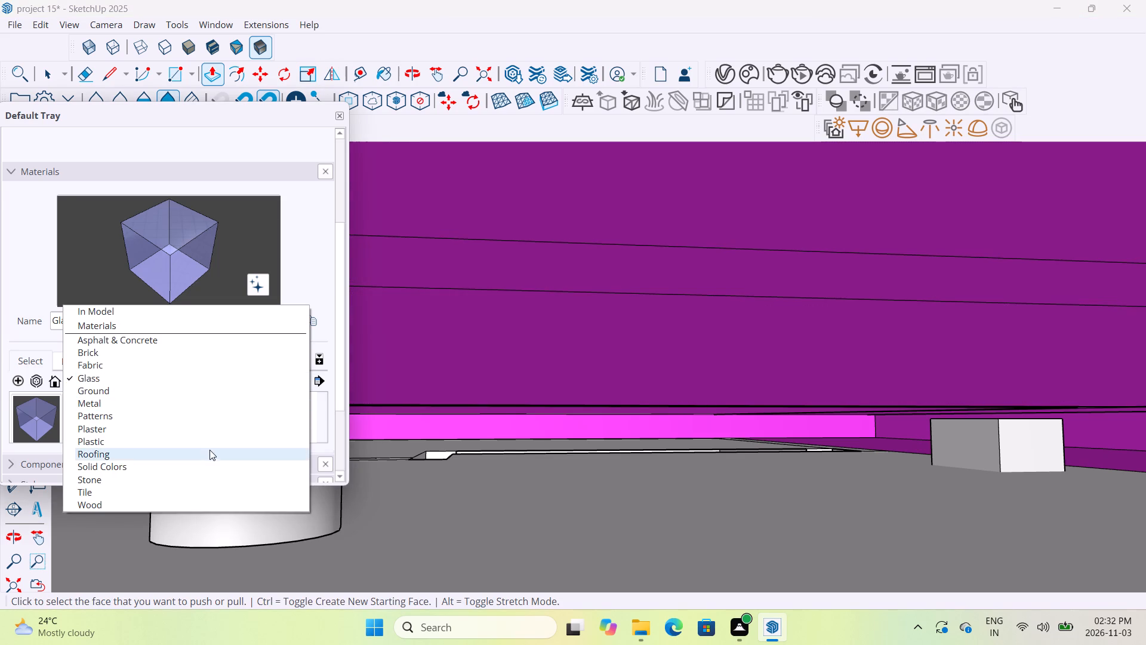
left_click(204, 465)
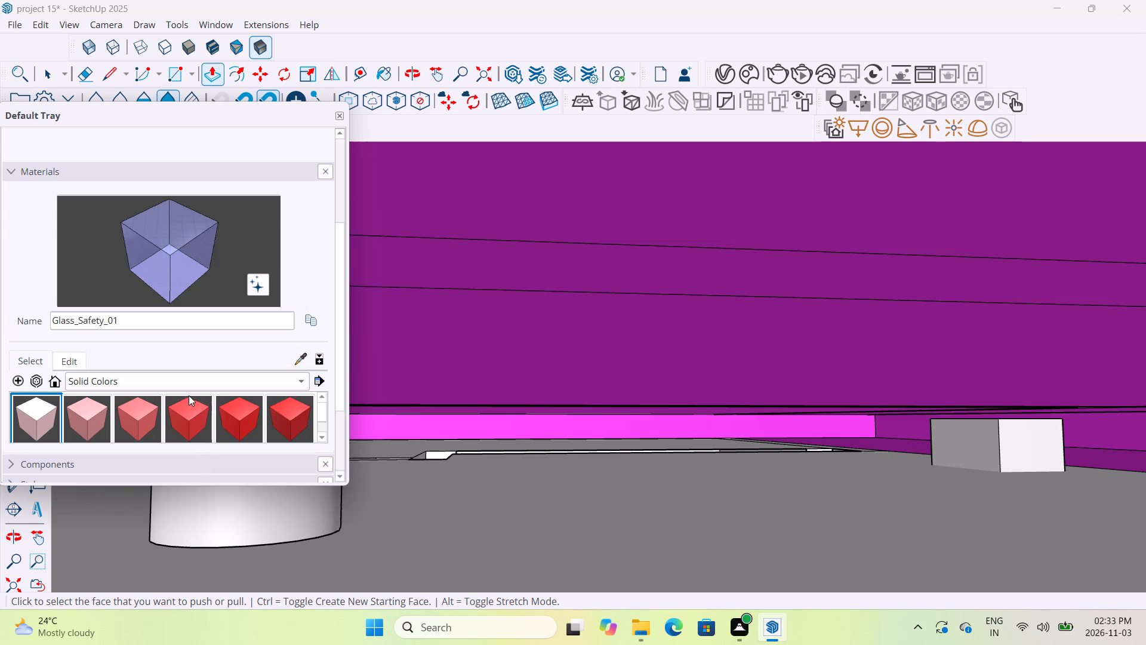
scroll(91, 417, "down", 5)
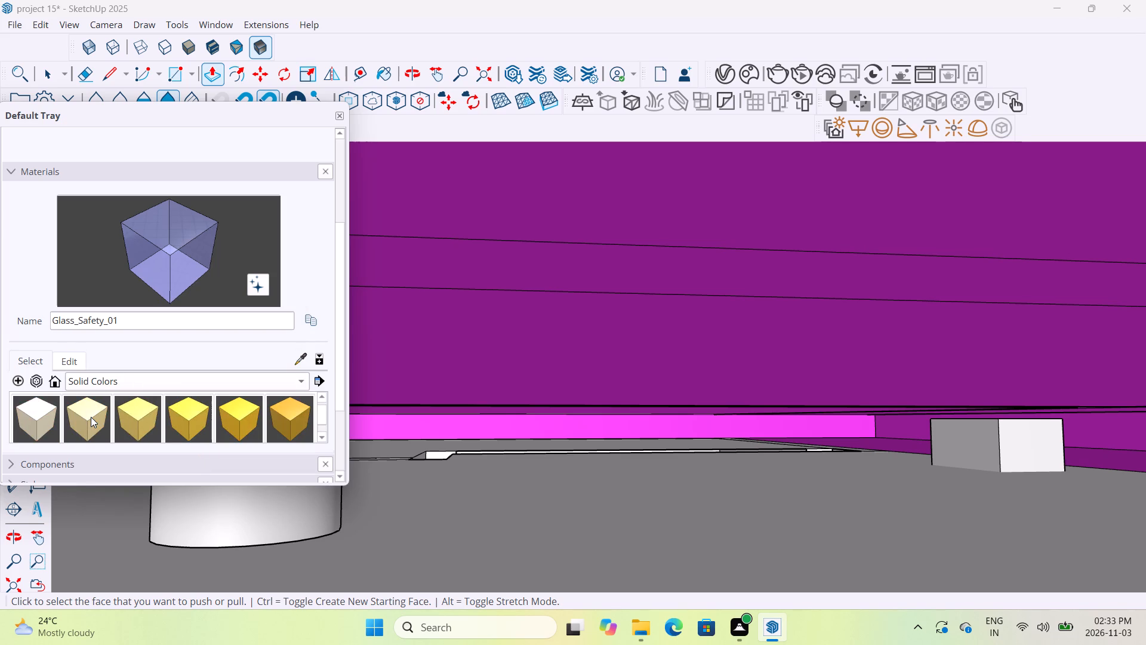
scroll(91, 417, "down", 3)
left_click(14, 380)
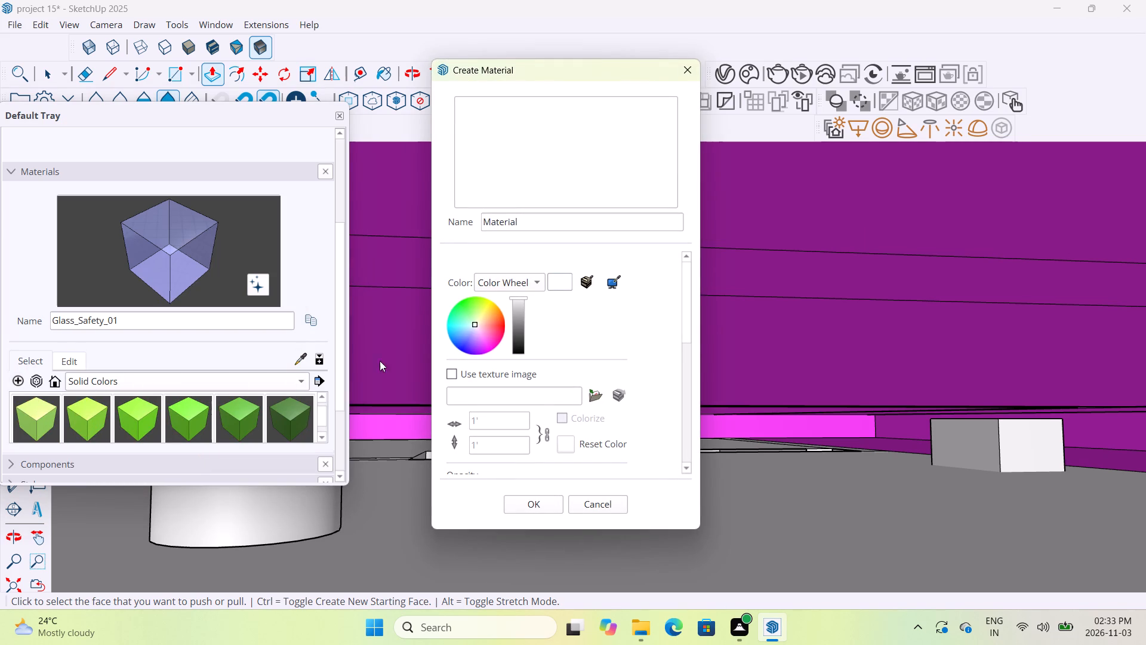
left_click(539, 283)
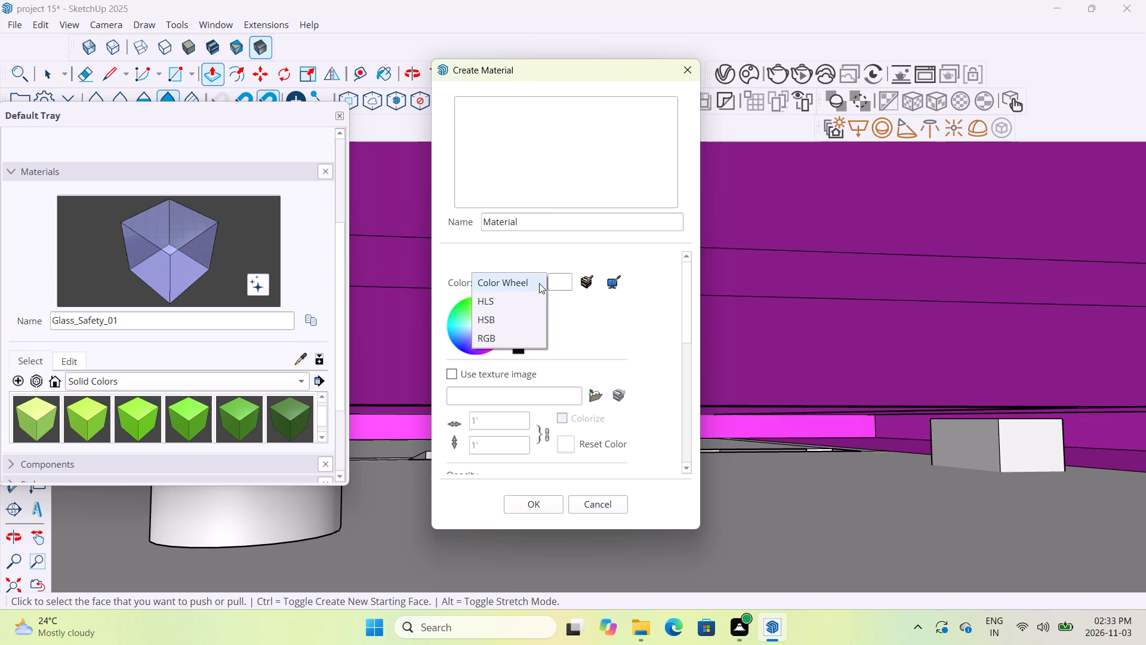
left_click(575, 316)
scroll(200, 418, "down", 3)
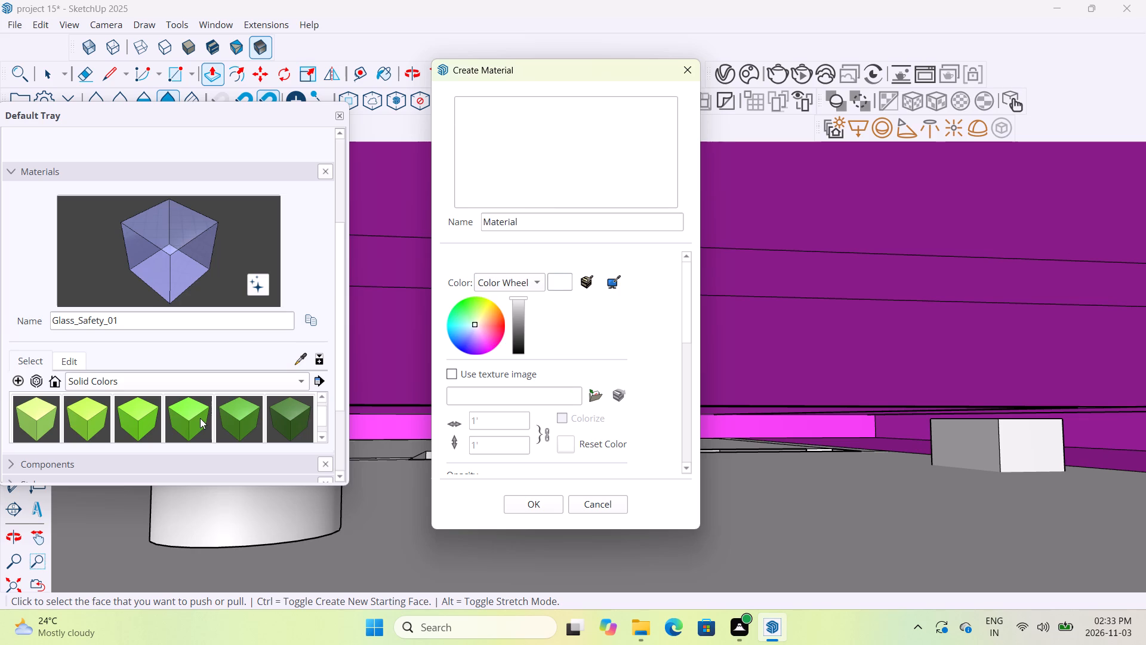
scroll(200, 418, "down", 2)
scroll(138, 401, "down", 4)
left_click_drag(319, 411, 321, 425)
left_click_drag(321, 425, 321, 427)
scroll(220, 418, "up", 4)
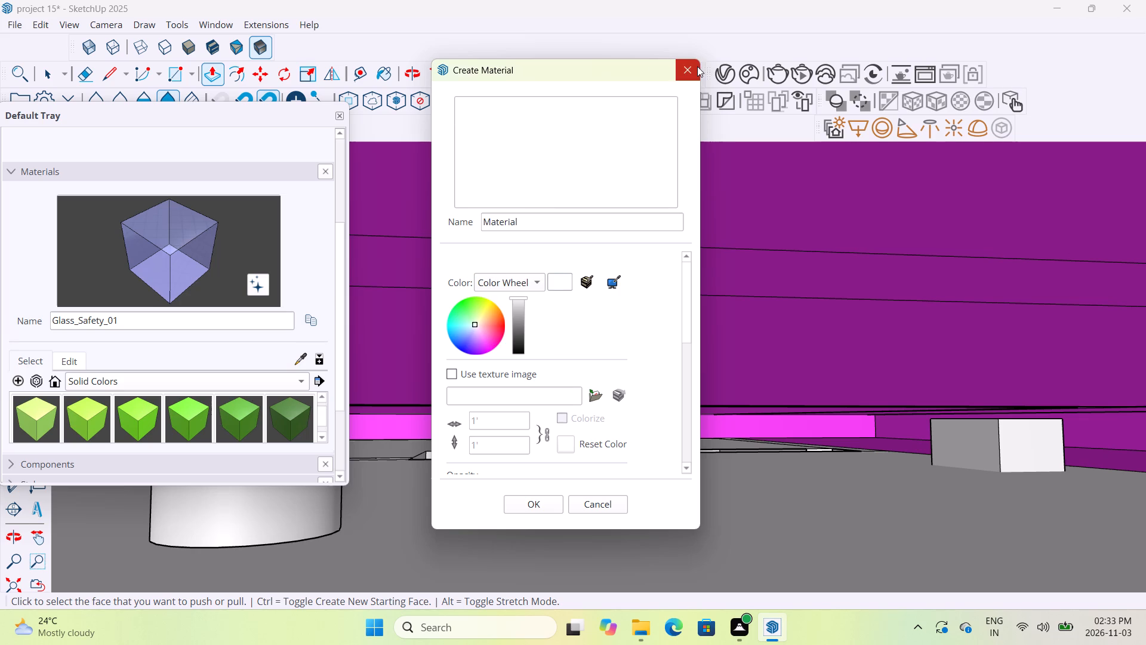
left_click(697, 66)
Paint the floor strip's underside with the solid colour M00_Soft_Cloud.
scroll(234, 428, "down", 7)
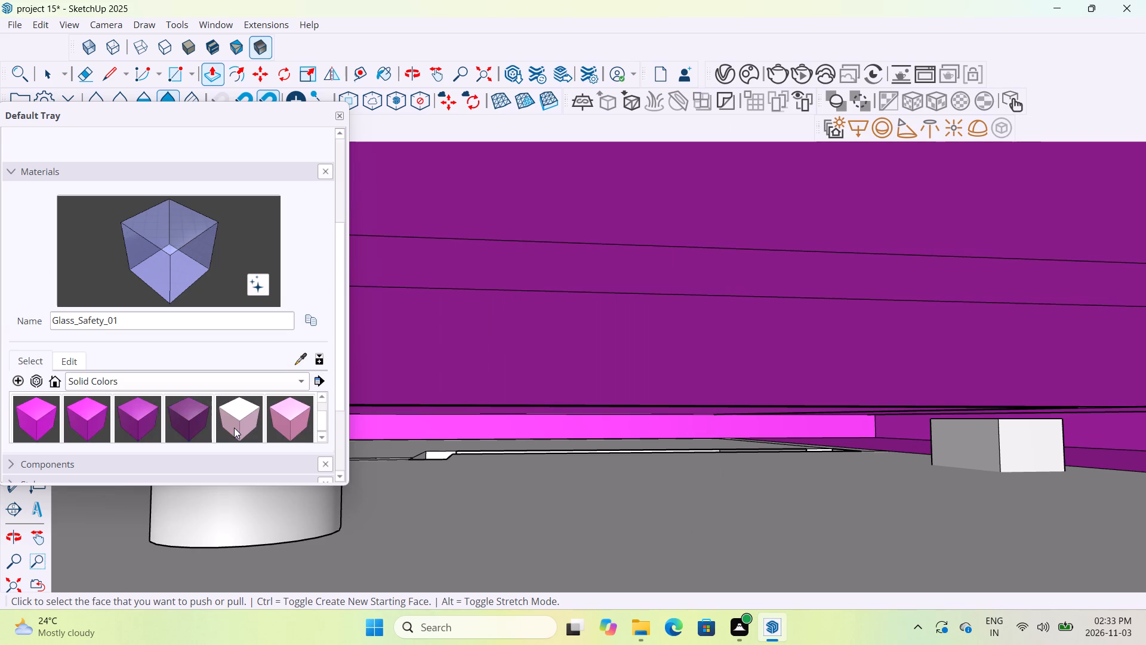
scroll(234, 428, "down", 2)
left_click(45, 424)
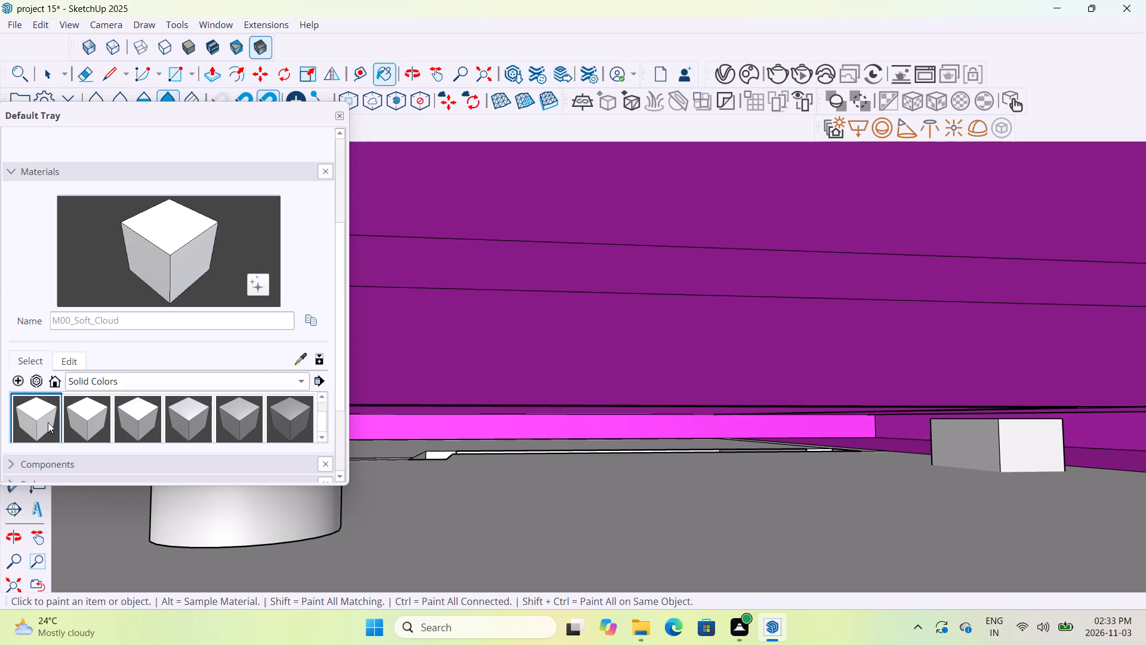
left_click(486, 273)
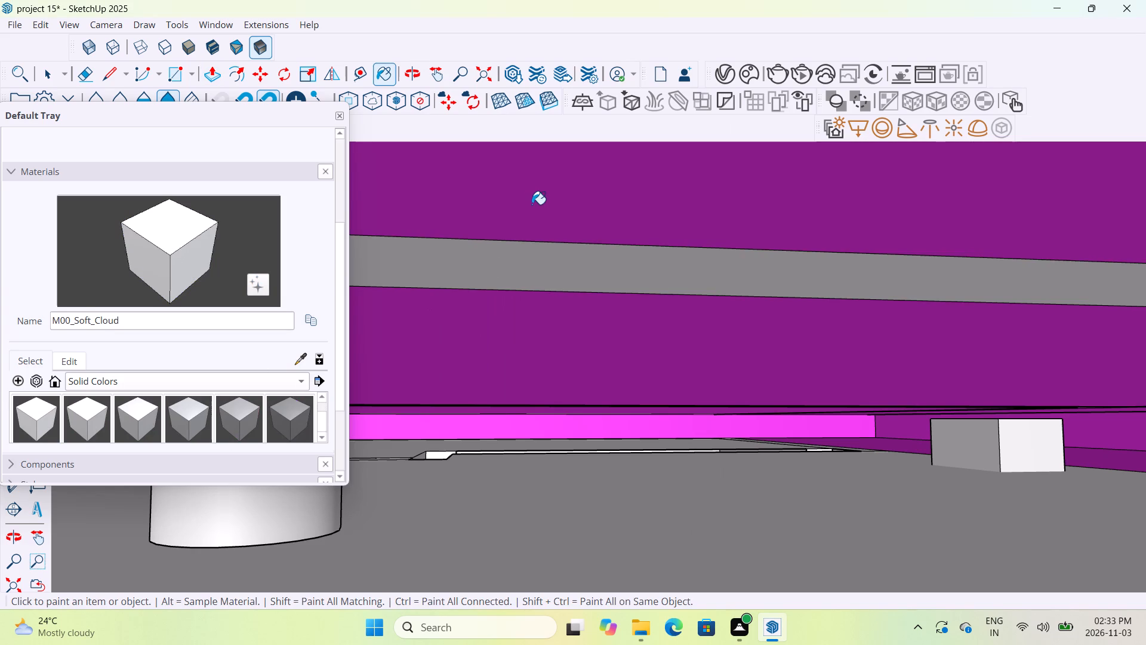
Paint the top face of the long floor strip with Glass_Basic_01 from the Glass materials.
middle_click_drag(669, 380, 681, 475)
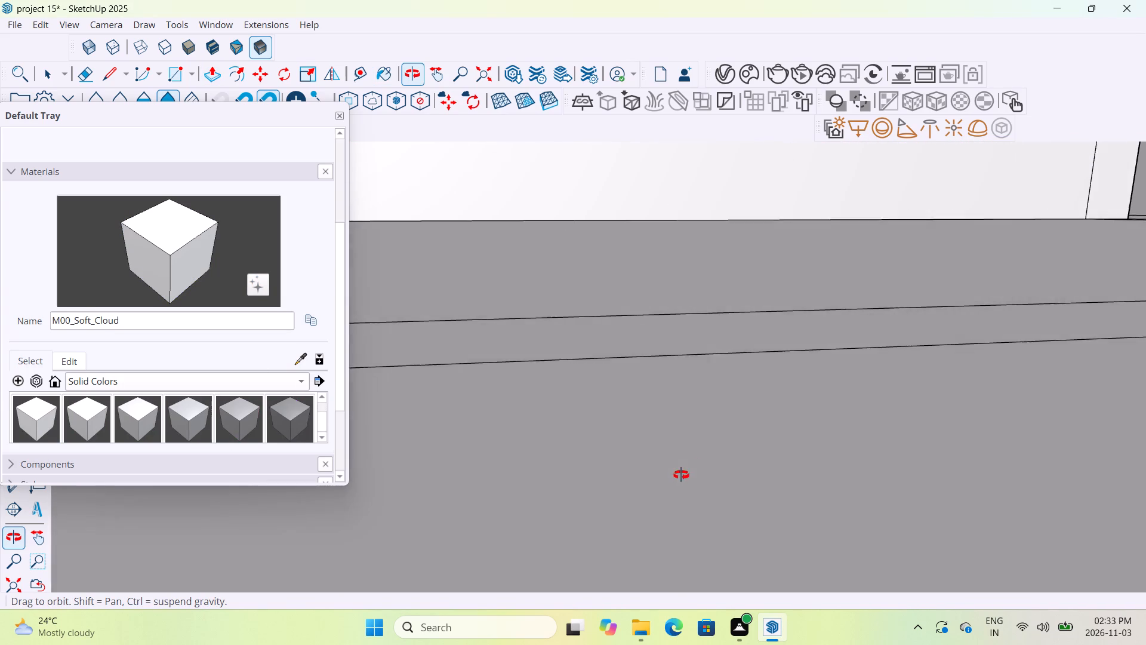
middle_click_drag(681, 475, 680, 476)
scroll(680, 476, "down", 6)
scroll(757, 365, "down", 12)
middle_click_drag(879, 395, 874, 429)
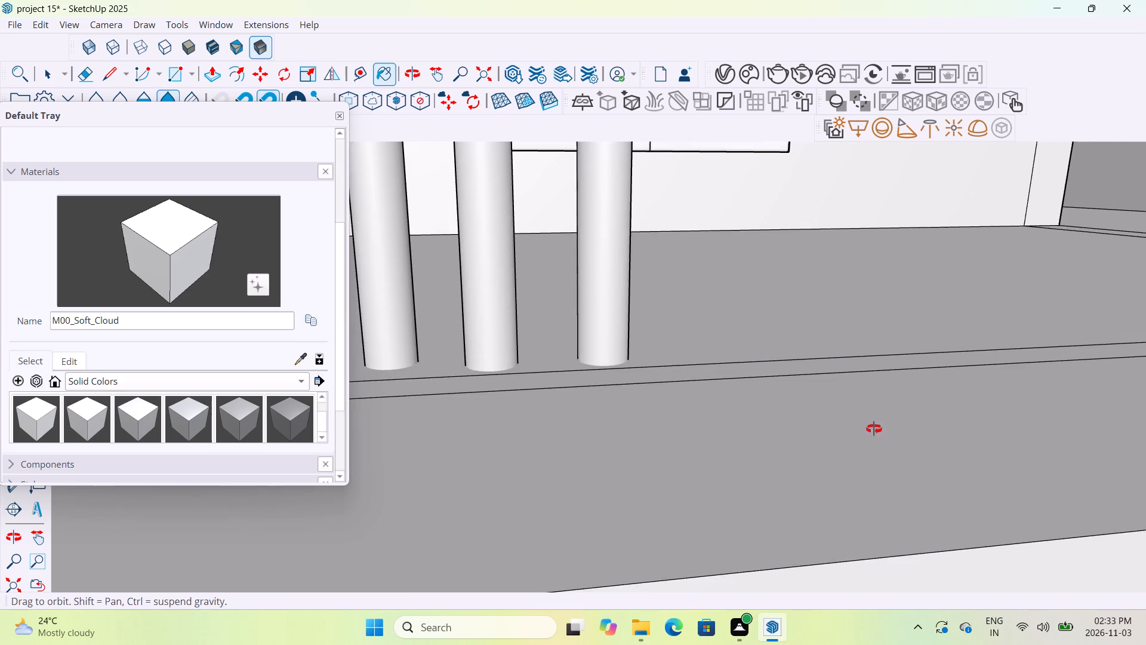
middle_click_drag(874, 429, 873, 432)
scroll(873, 432, "down", 6)
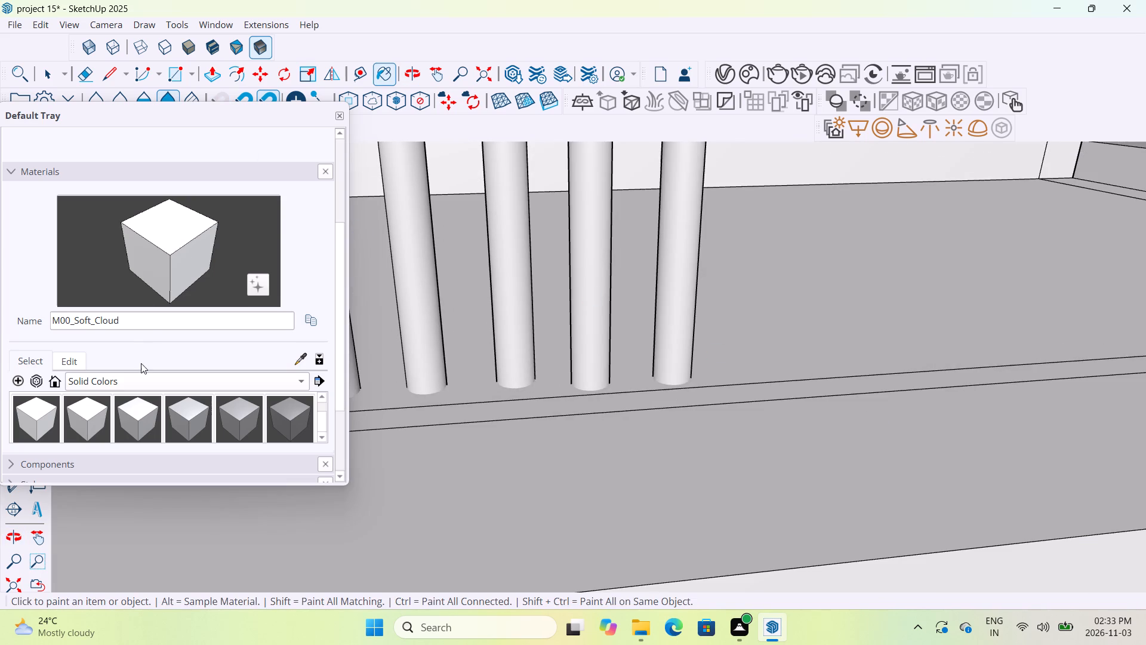
left_click(143, 379)
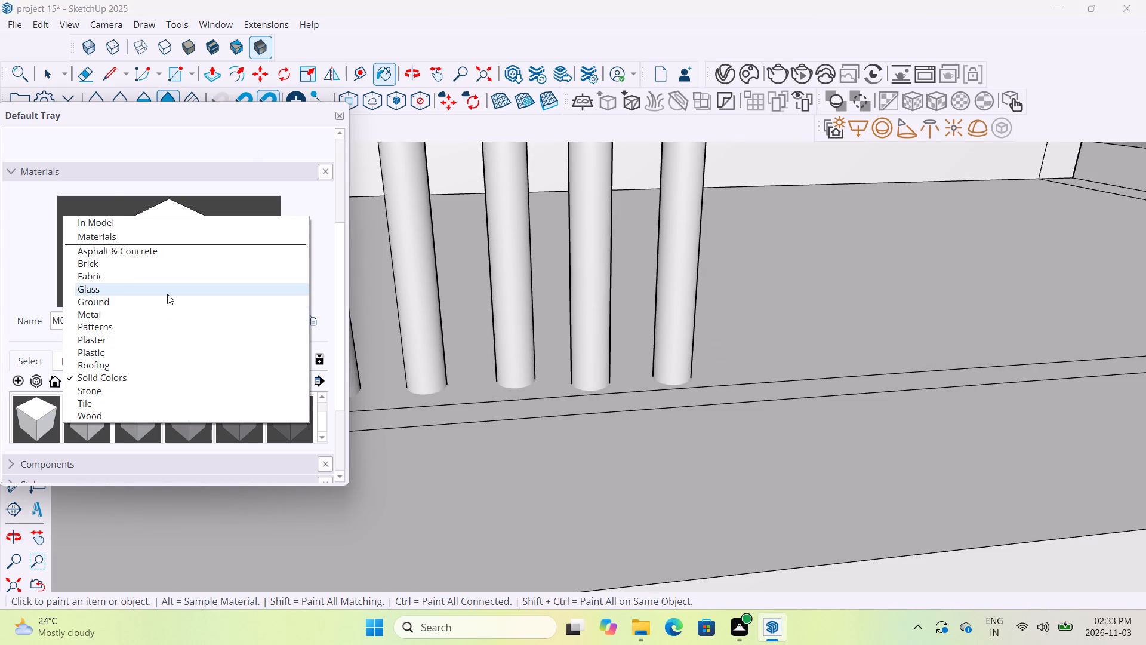
left_click(167, 294)
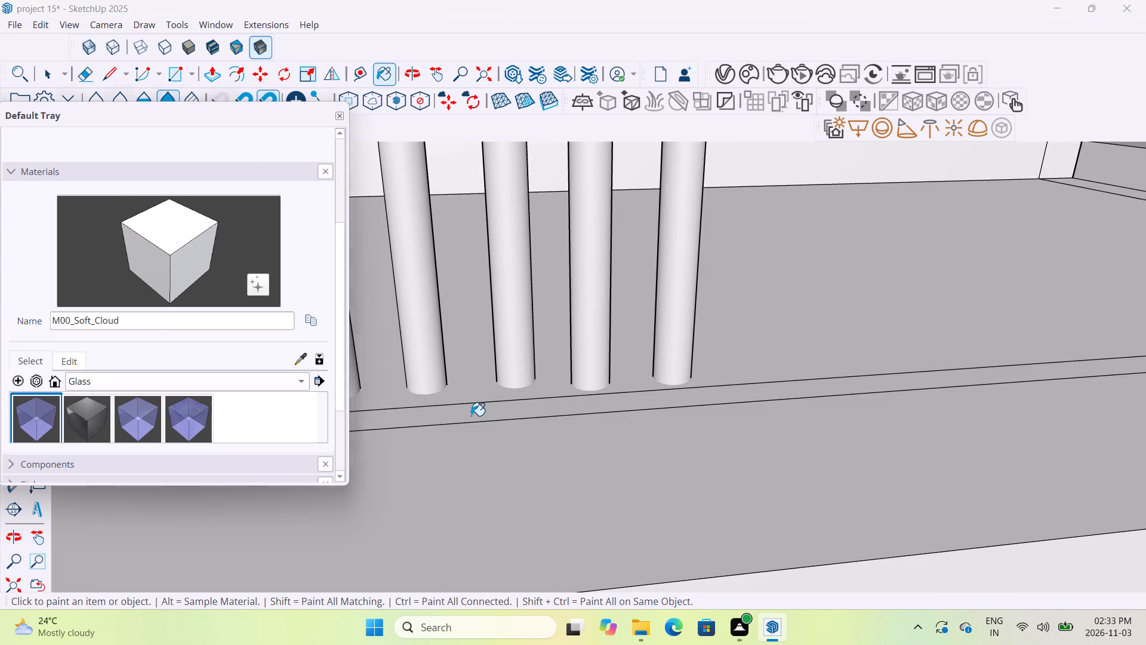
left_click(471, 416)
left_click(48, 408)
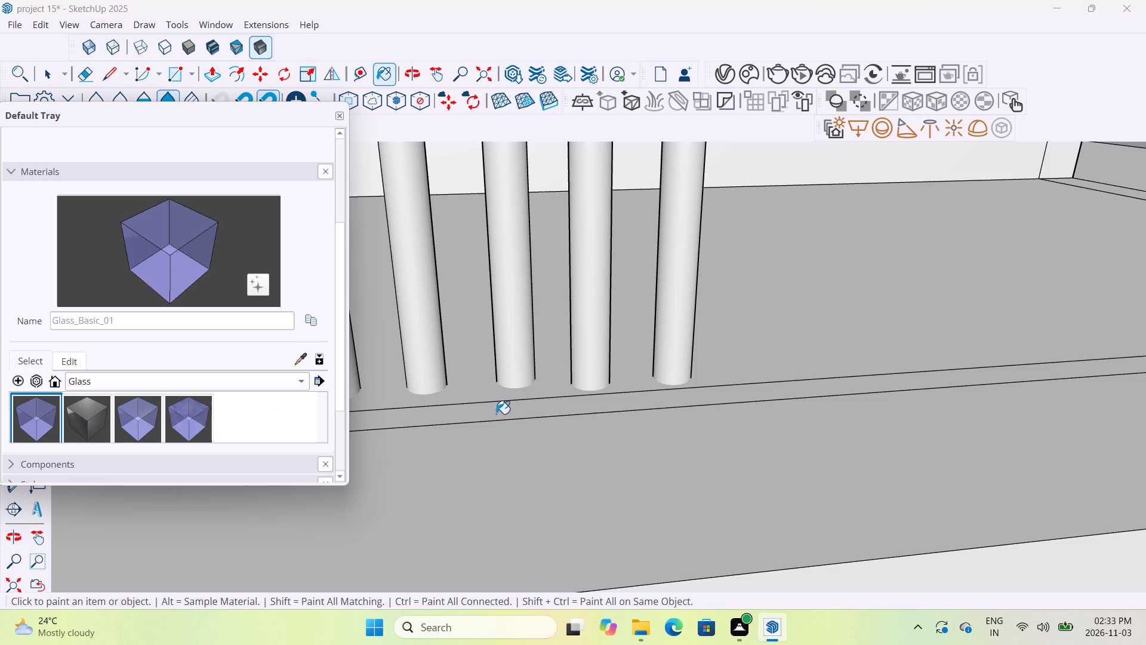
left_click(517, 407)
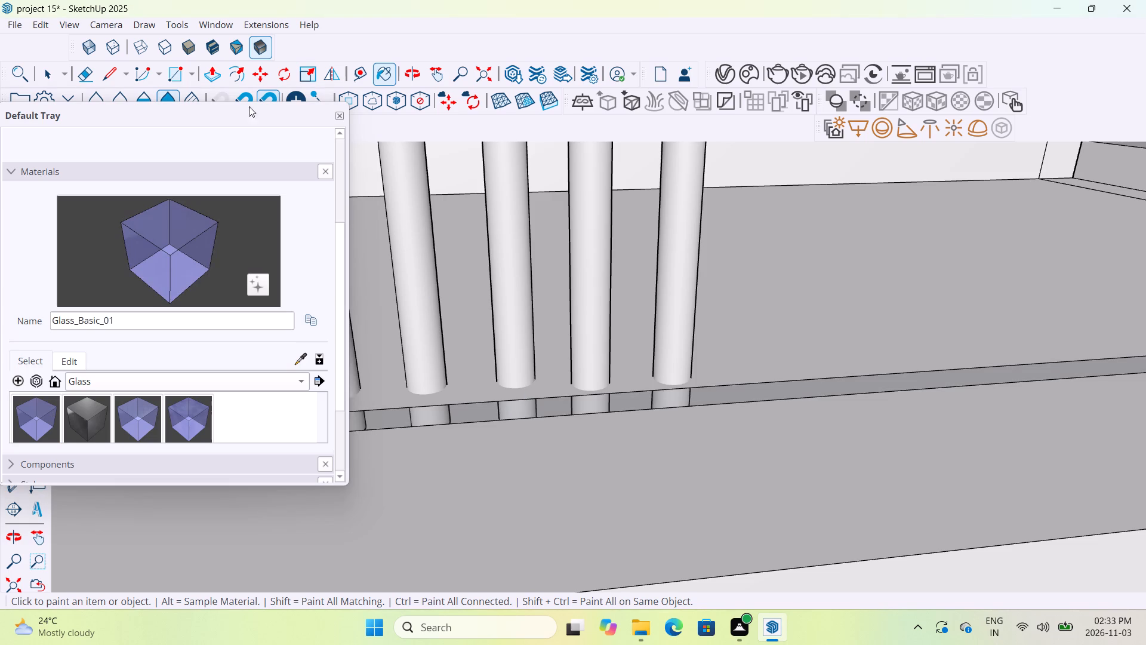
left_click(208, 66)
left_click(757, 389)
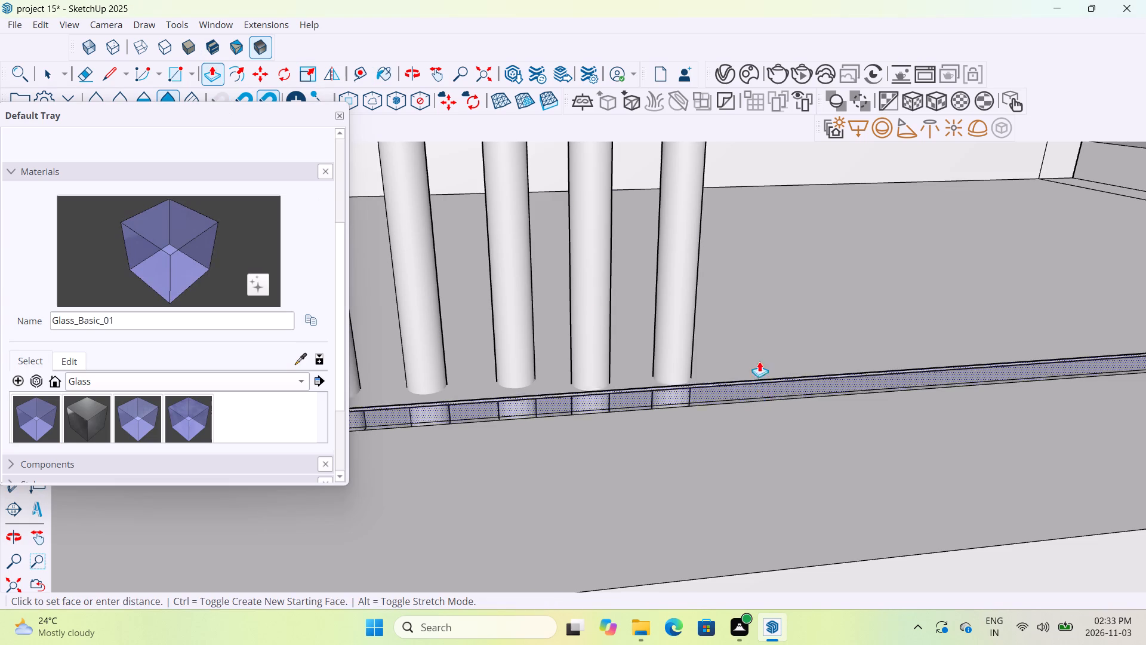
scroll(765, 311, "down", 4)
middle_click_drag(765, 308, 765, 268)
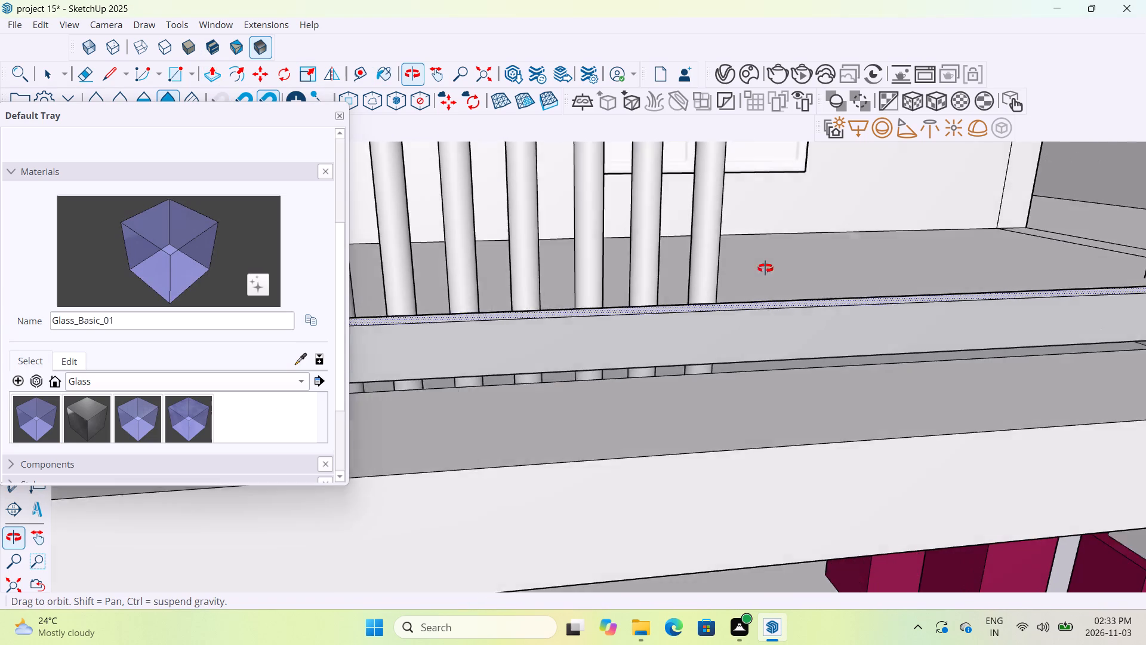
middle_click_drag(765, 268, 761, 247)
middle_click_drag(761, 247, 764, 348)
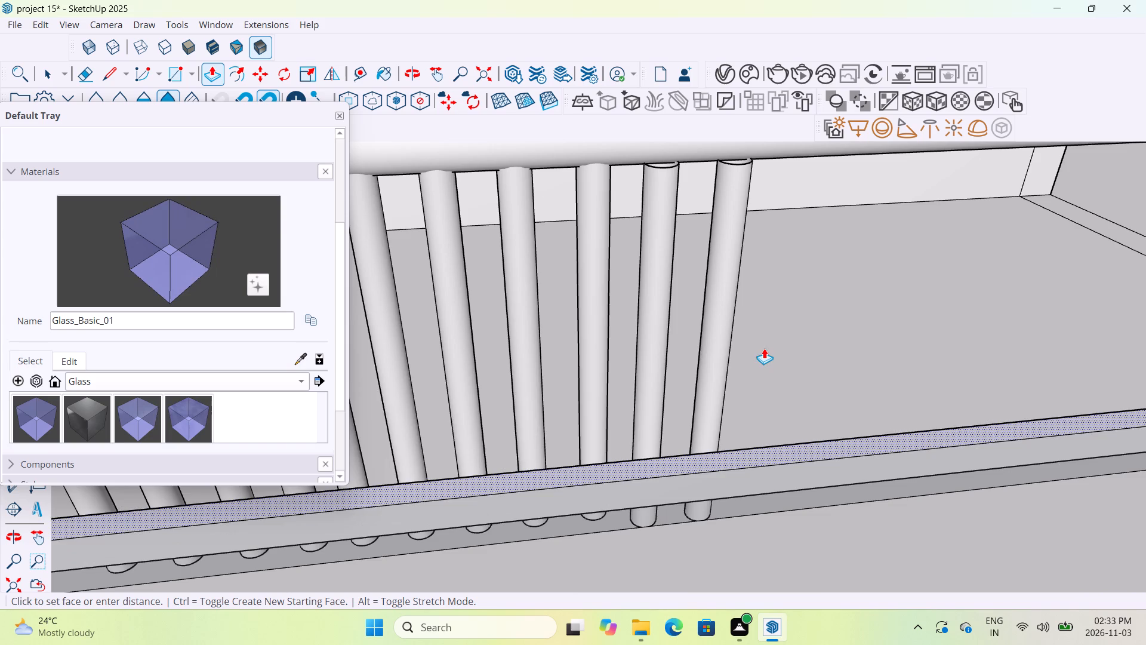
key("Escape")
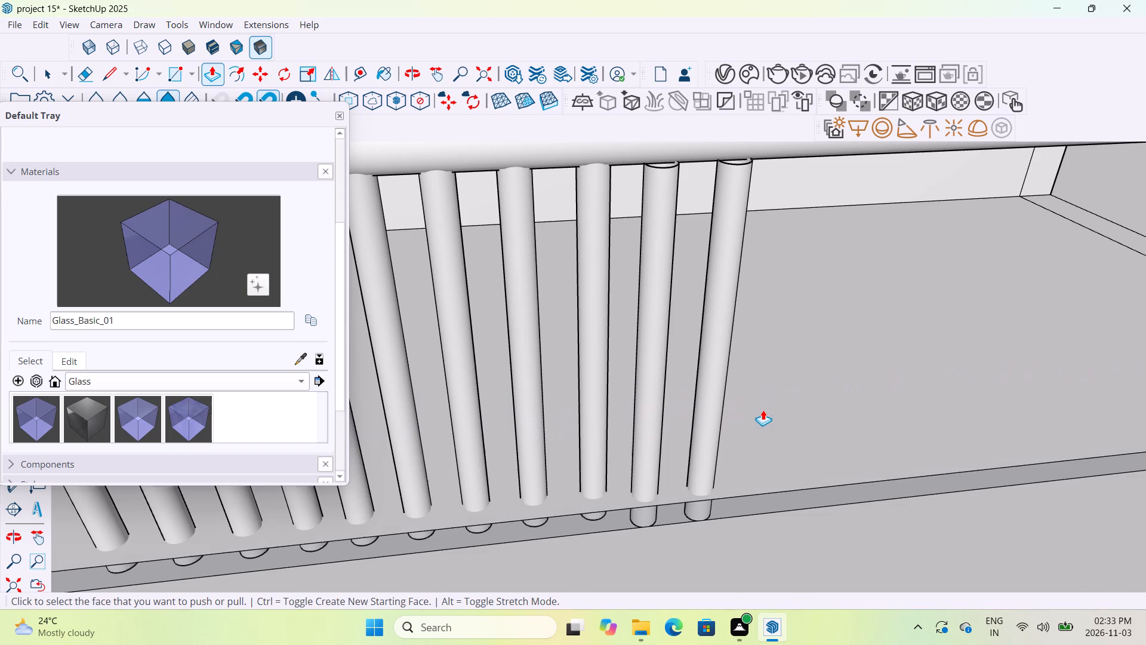
Examine the lower terrace's floor strip around the feet of the railing balusters.
middle_click_drag(782, 501, 737, 378)
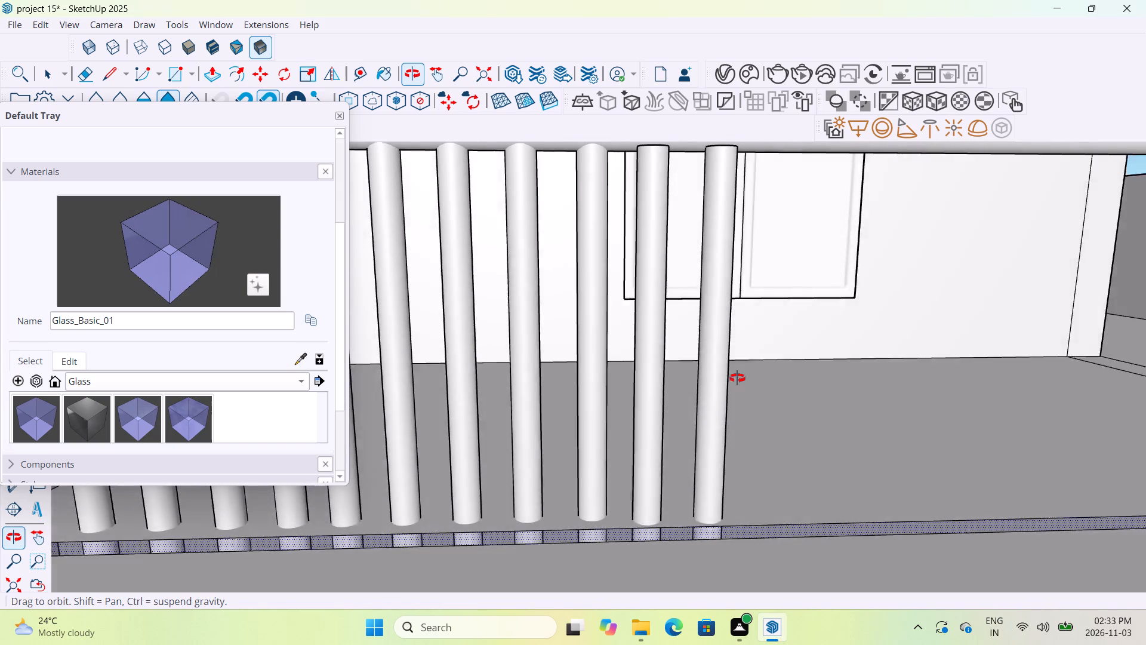
middle_click_drag(737, 378, 718, 360)
scroll(708, 547, "up", 3)
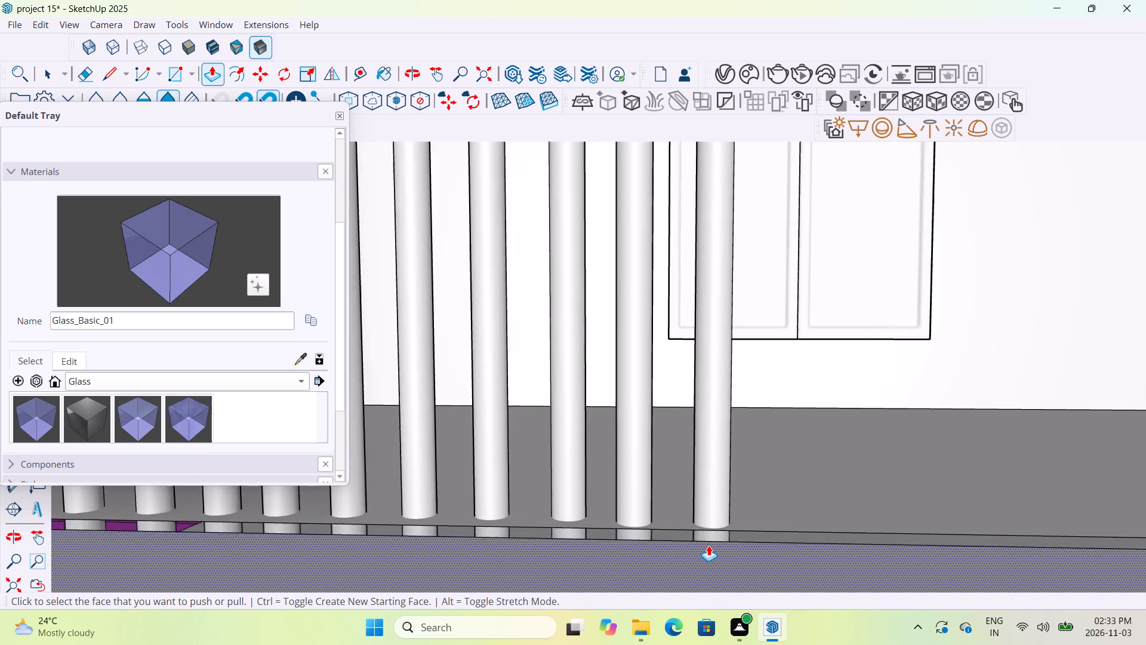
scroll(708, 545, "up", 2)
middle_click_drag(708, 540, 721, 512)
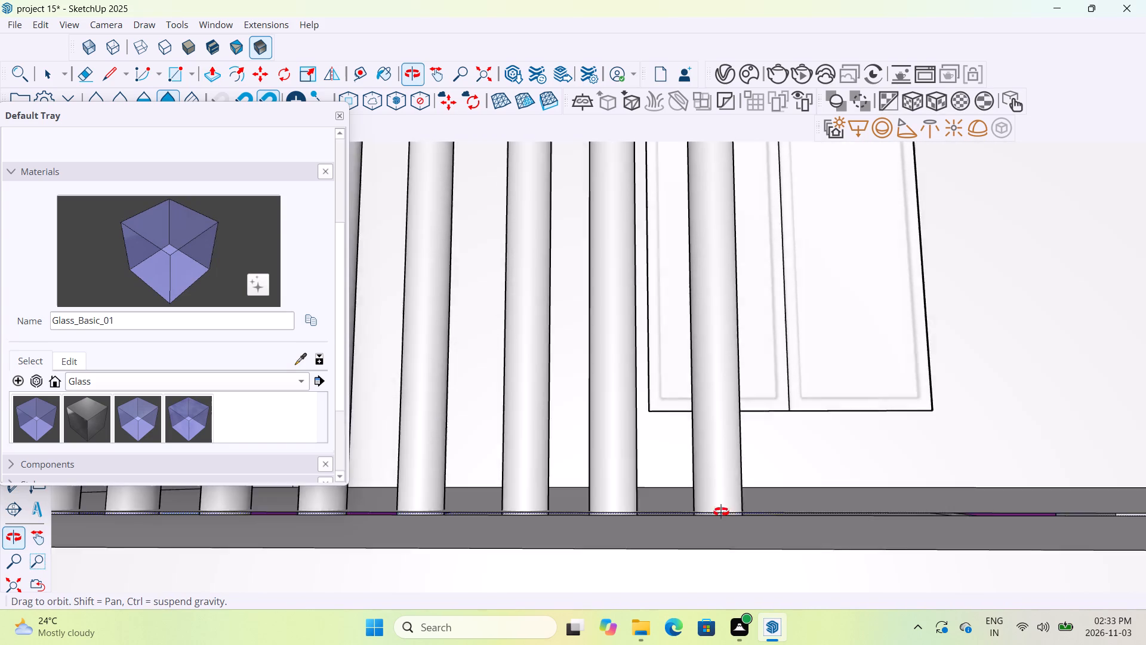
middle_click_drag(721, 512, 723, 524)
scroll(680, 509, "up", 7)
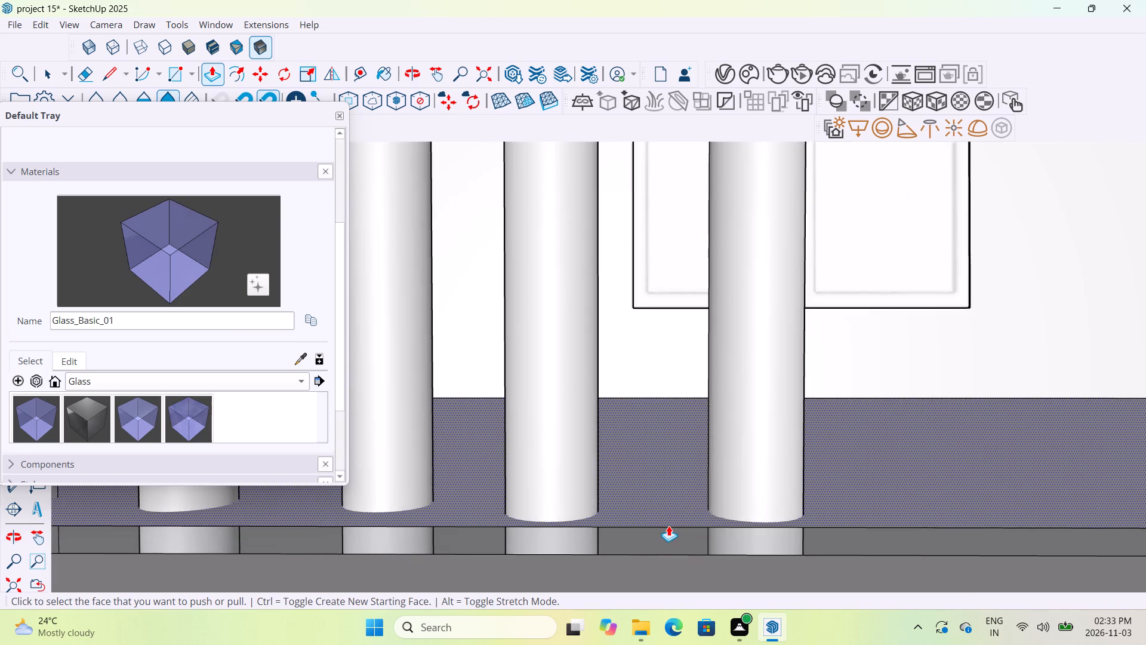
scroll(668, 526, "down", 20)
scroll(668, 526, "down", 5)
scroll(697, 505, "up", 1)
scroll(698, 505, "down", 5)
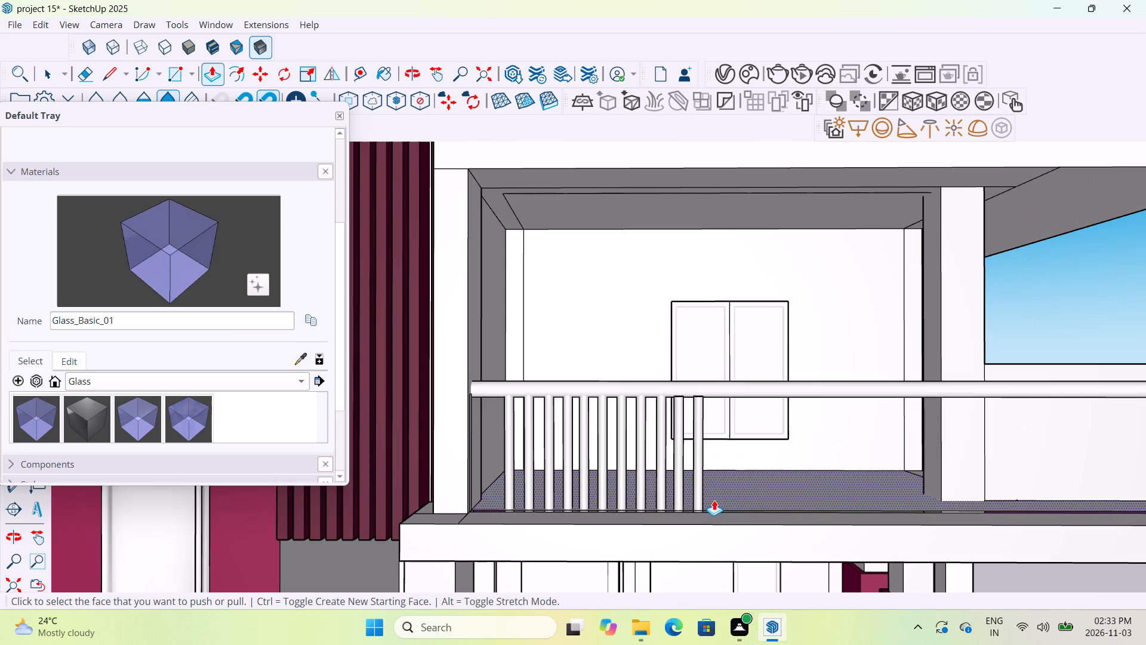
scroll(776, 510, "up", 5)
middle_click_drag(777, 506, 782, 560)
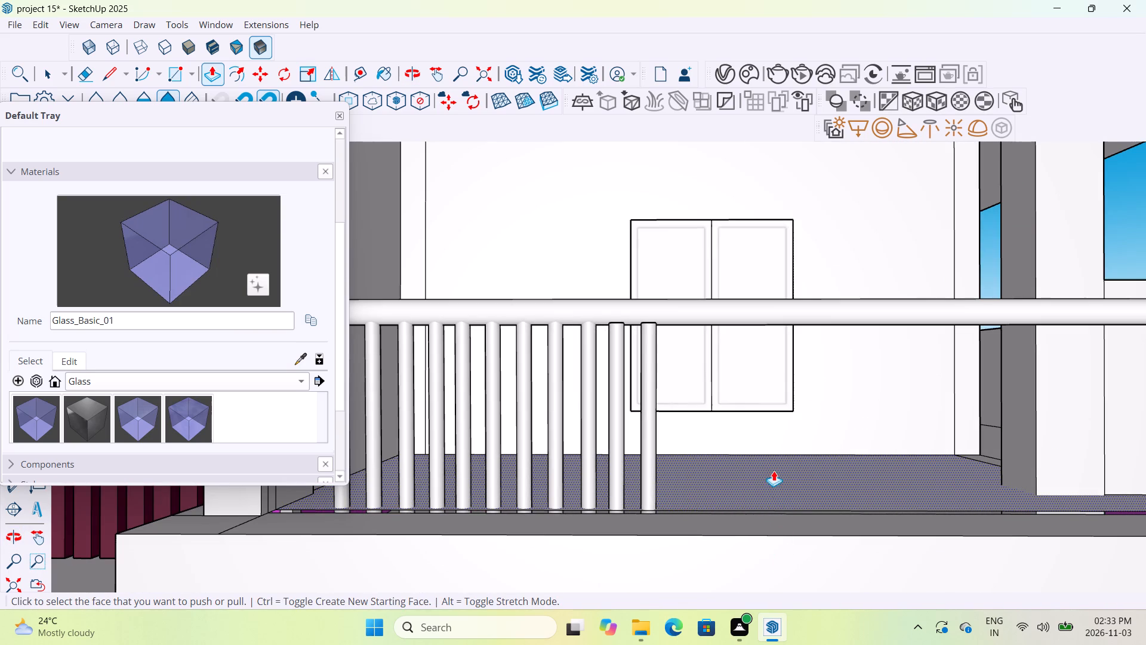
middle_click_drag(774, 471, 775, 530)
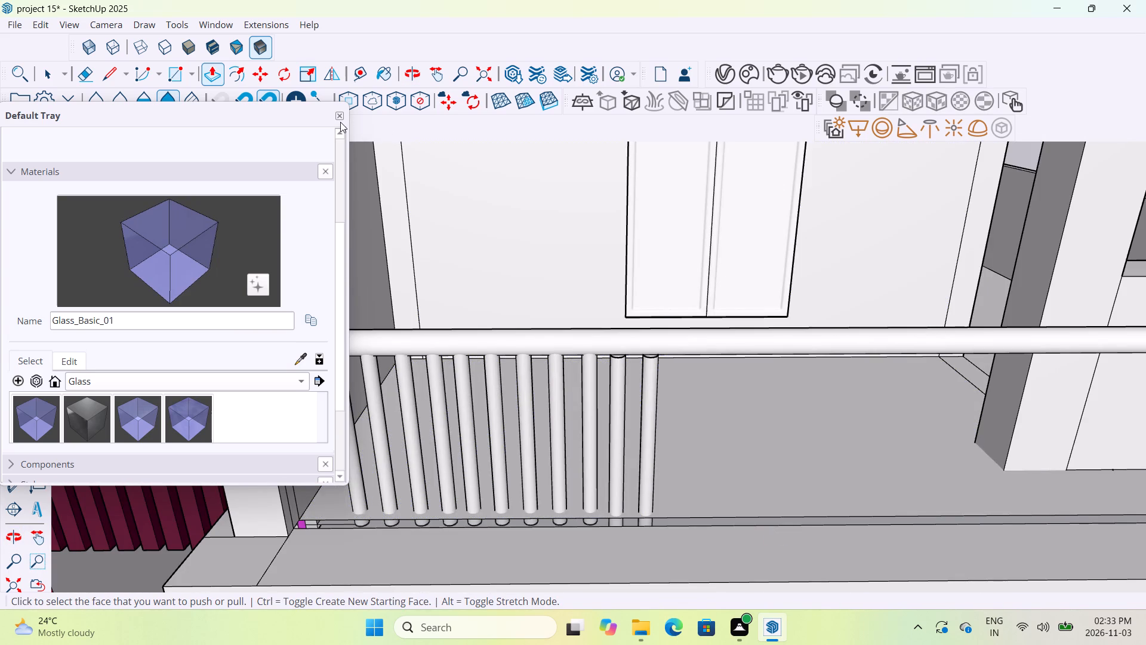
Close the materials tray and undo the last edit to the lower terrace's floor strip.
left_click(340, 122)
left_click(339, 117)
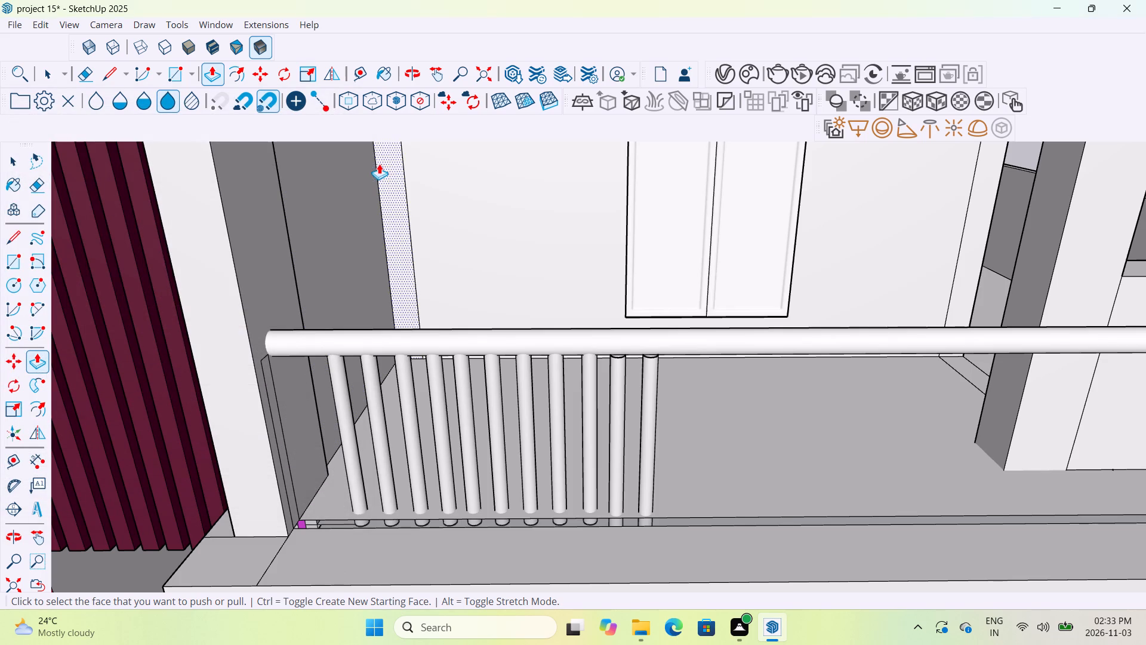
key("ctrl+z")
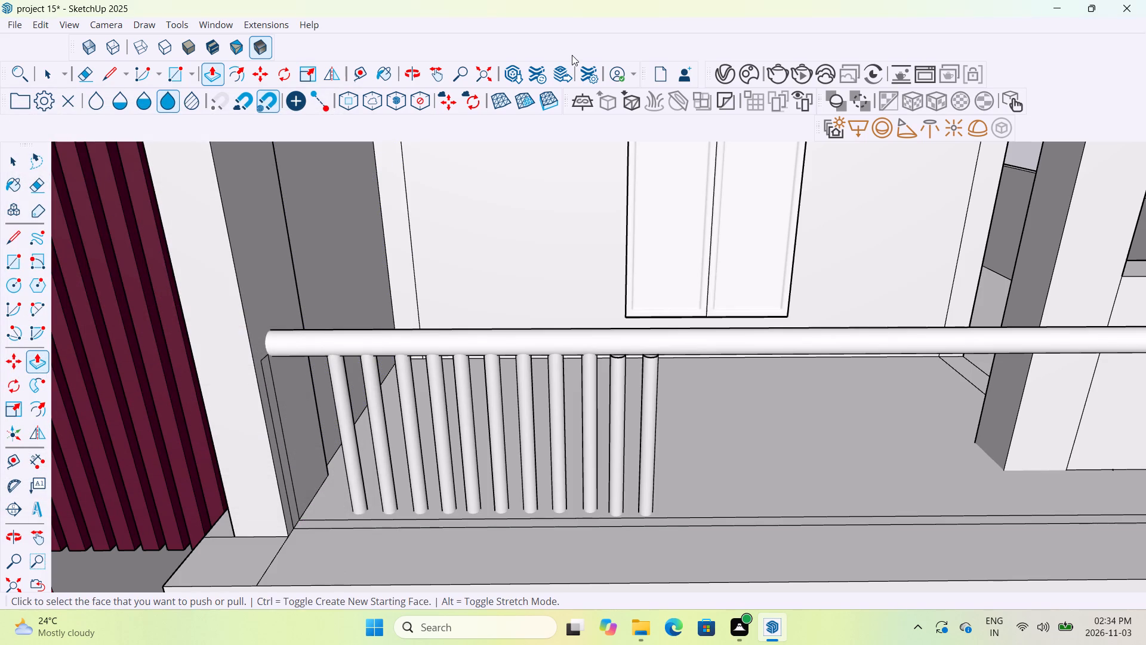
Place one tall window model from Chaos Cosmos on the lower terrace's edge, in front of the railing's end balusters.
left_click(740, 72)
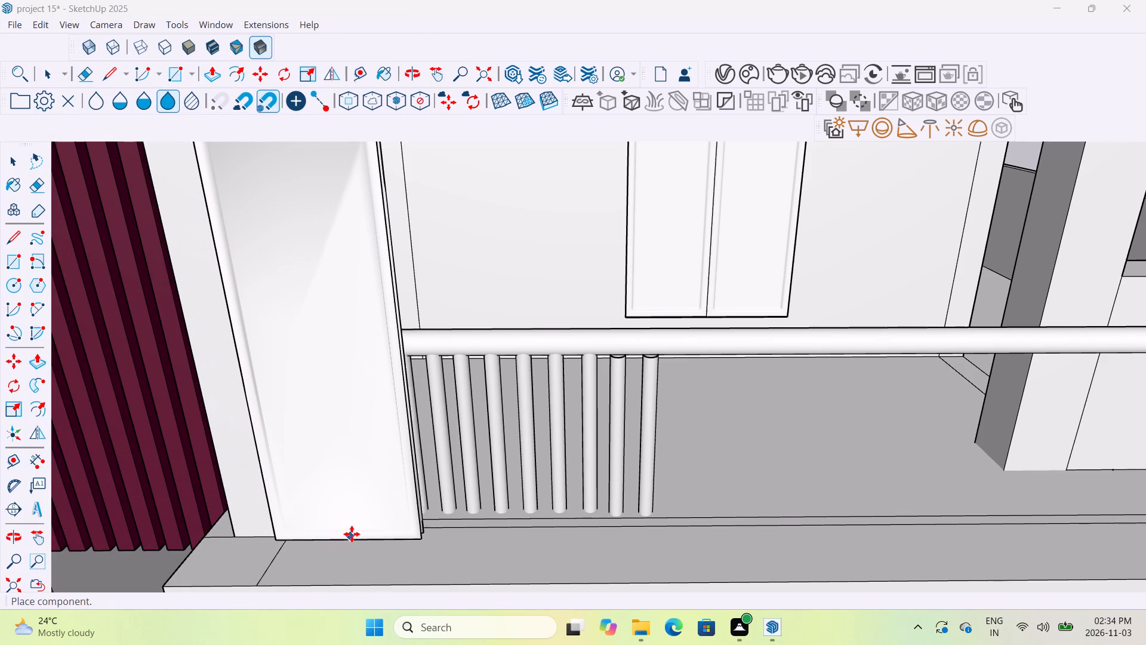
left_click(363, 535)
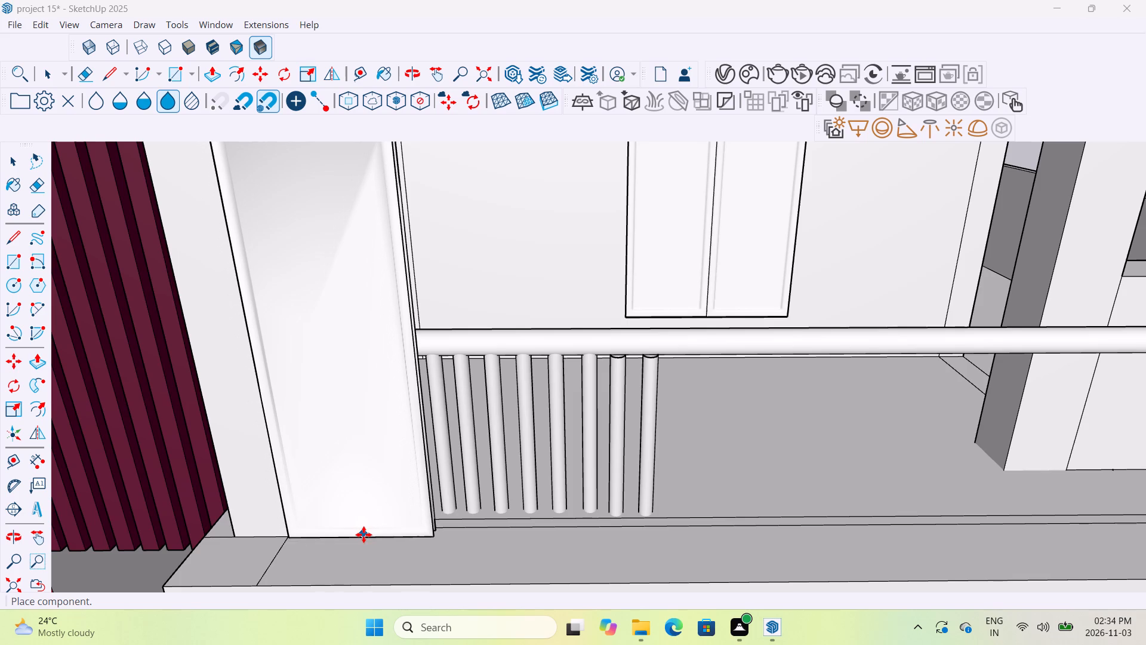
scroll(364, 535, "down", 6)
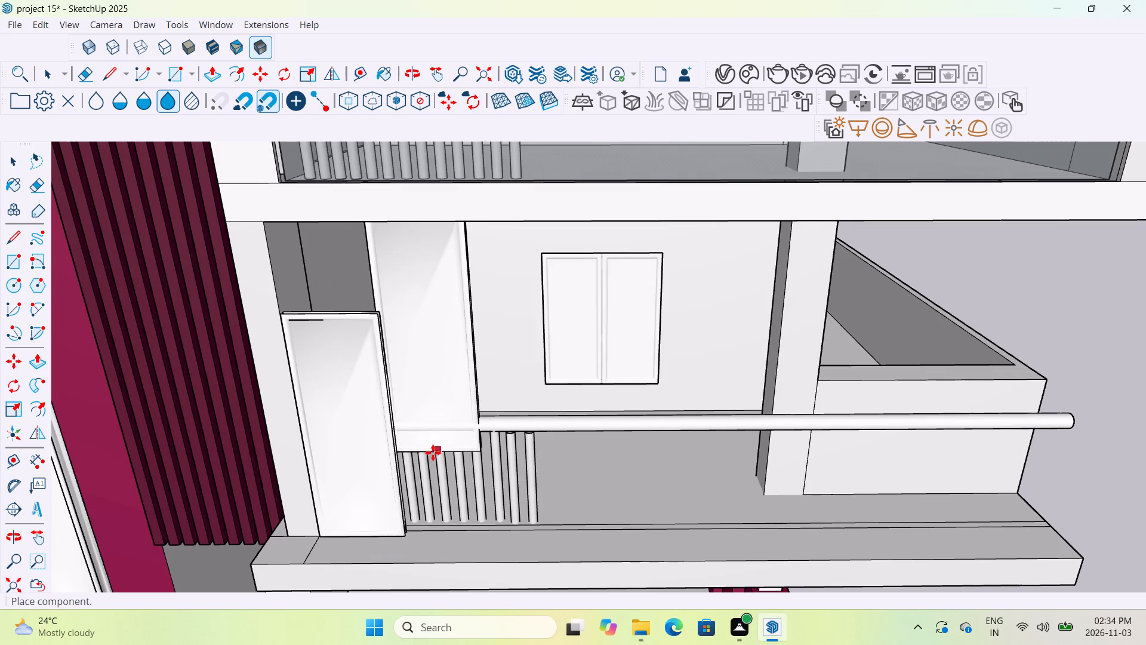
key("Escape")
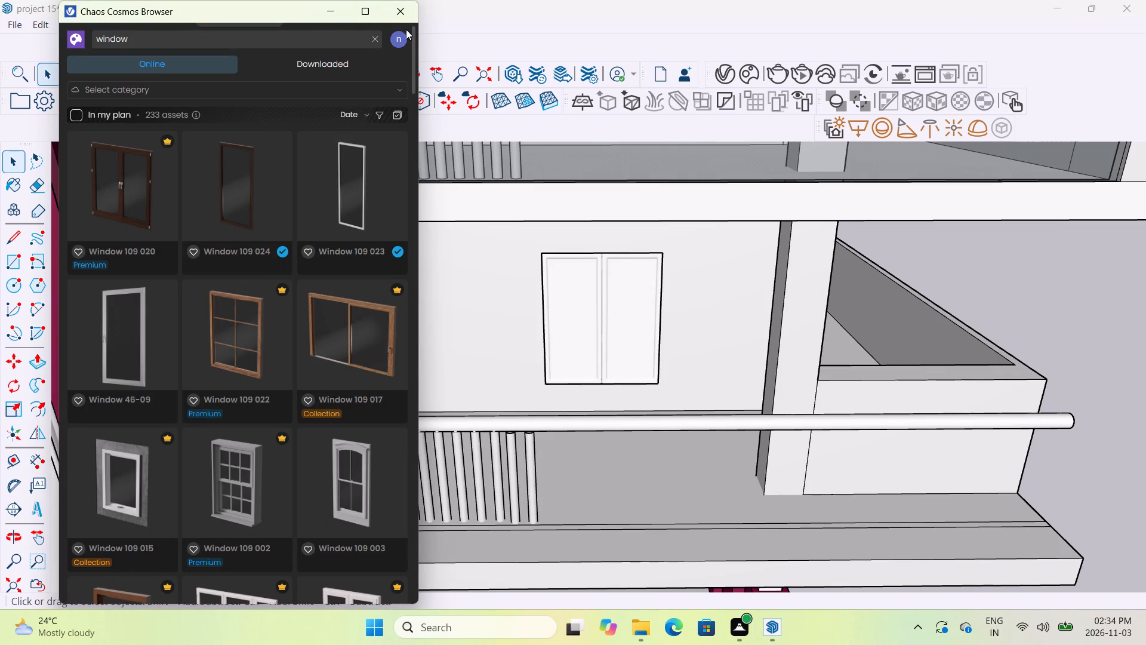
left_click(406, 20)
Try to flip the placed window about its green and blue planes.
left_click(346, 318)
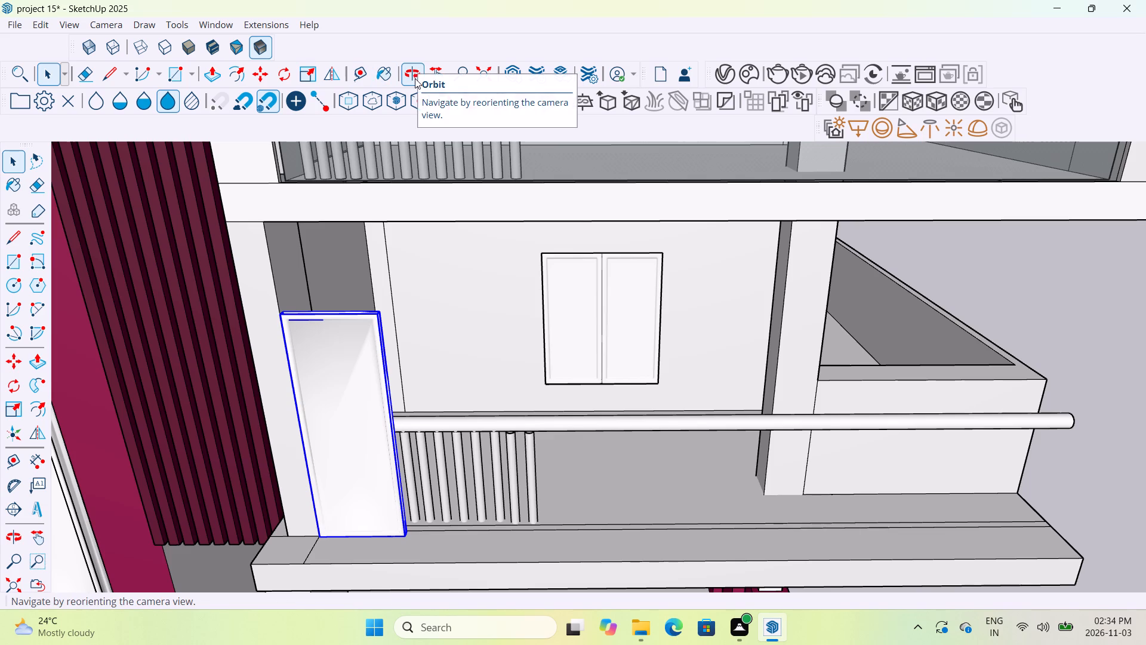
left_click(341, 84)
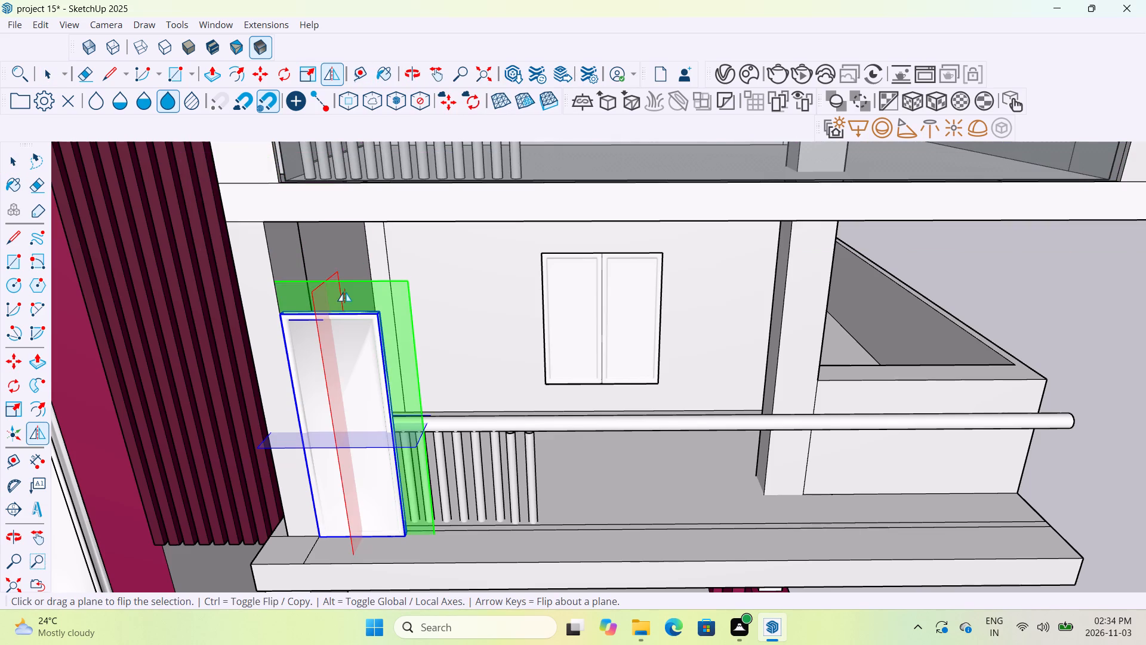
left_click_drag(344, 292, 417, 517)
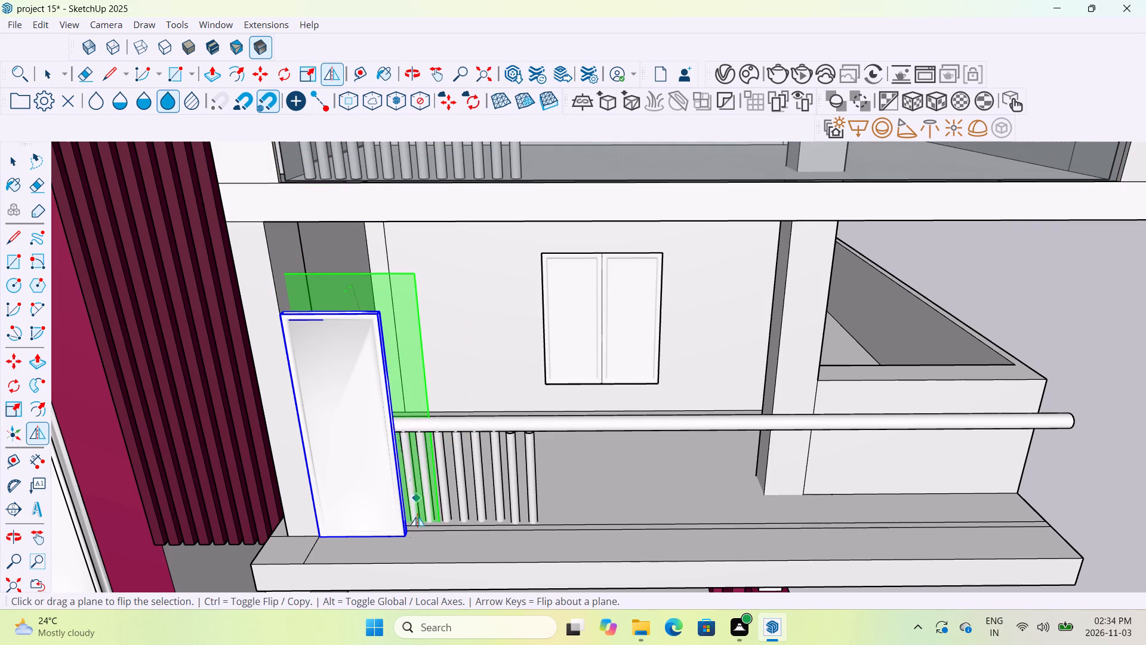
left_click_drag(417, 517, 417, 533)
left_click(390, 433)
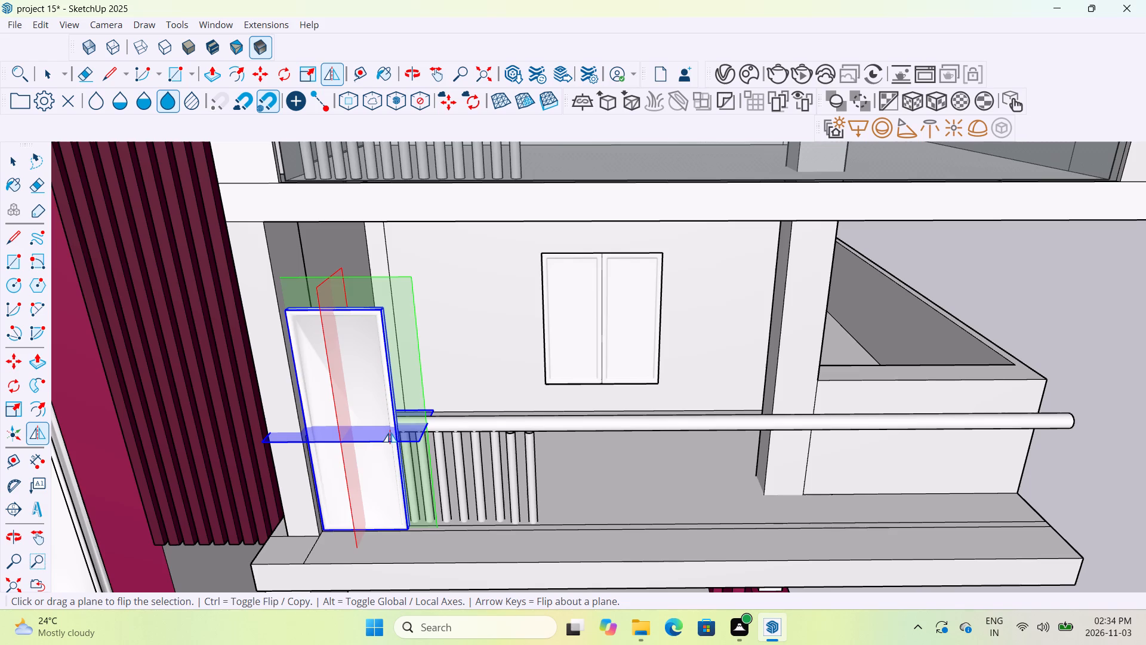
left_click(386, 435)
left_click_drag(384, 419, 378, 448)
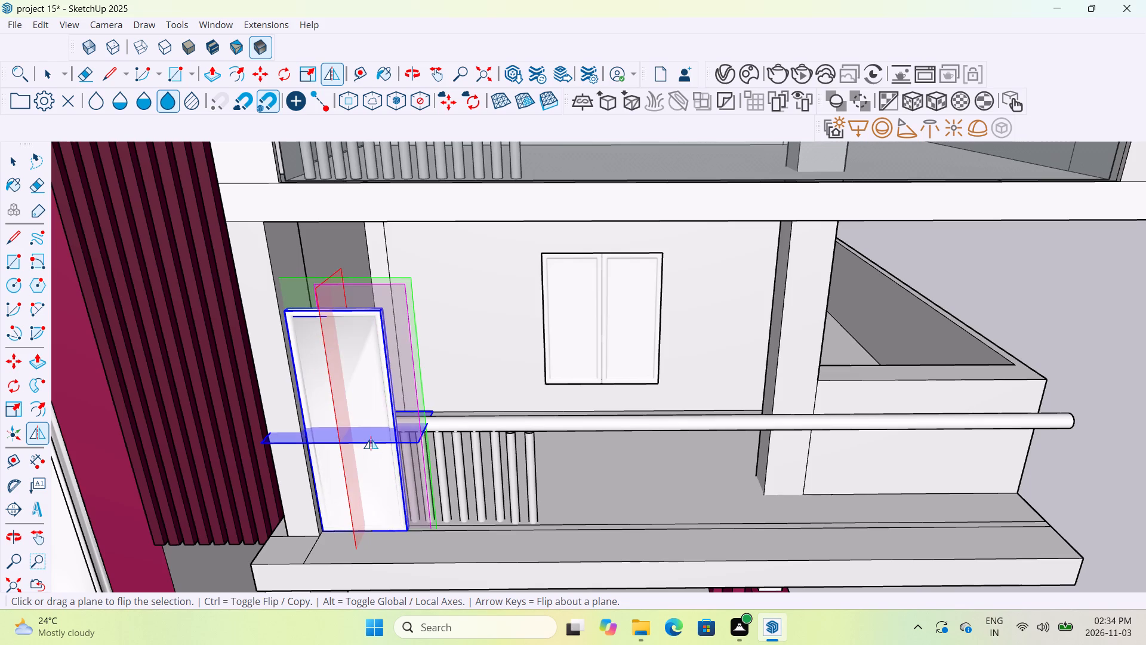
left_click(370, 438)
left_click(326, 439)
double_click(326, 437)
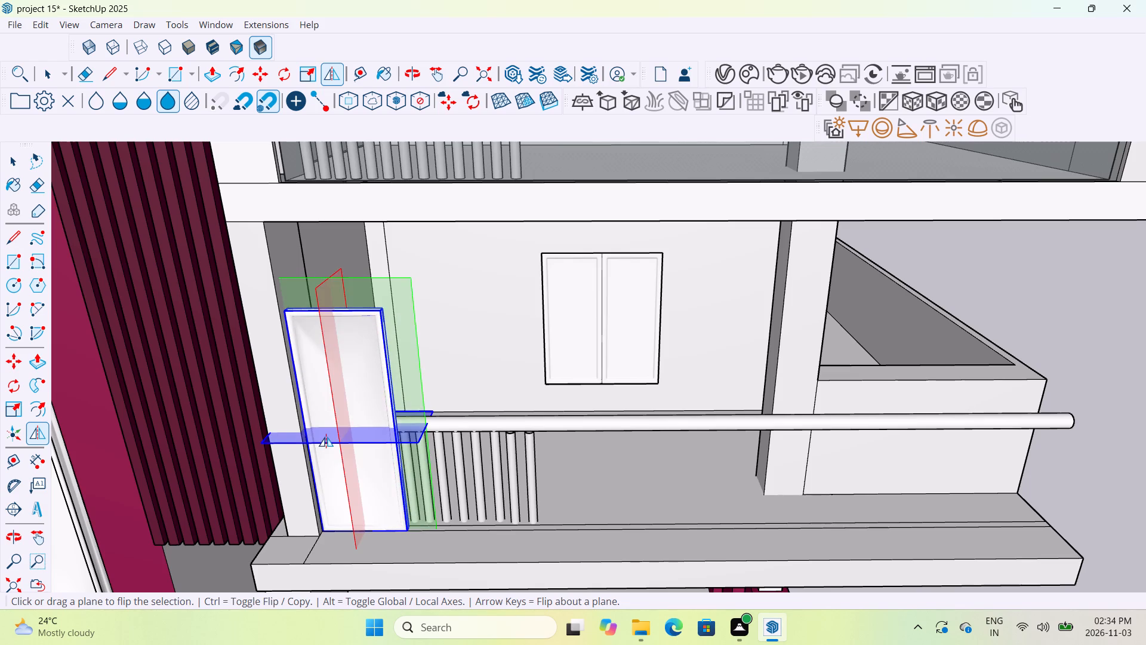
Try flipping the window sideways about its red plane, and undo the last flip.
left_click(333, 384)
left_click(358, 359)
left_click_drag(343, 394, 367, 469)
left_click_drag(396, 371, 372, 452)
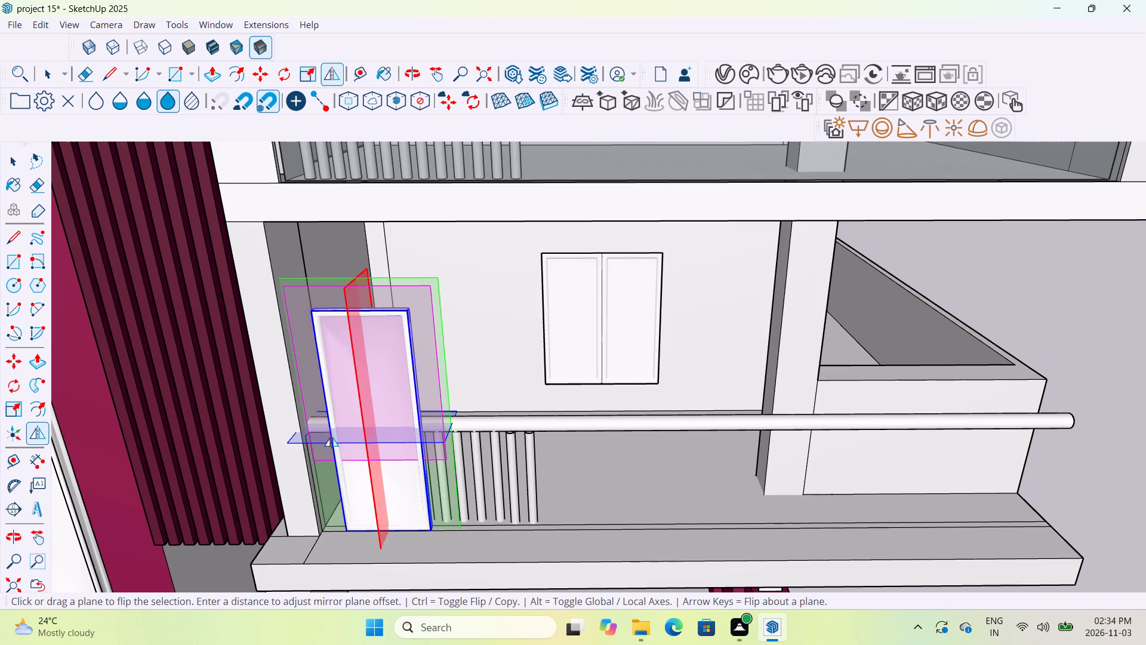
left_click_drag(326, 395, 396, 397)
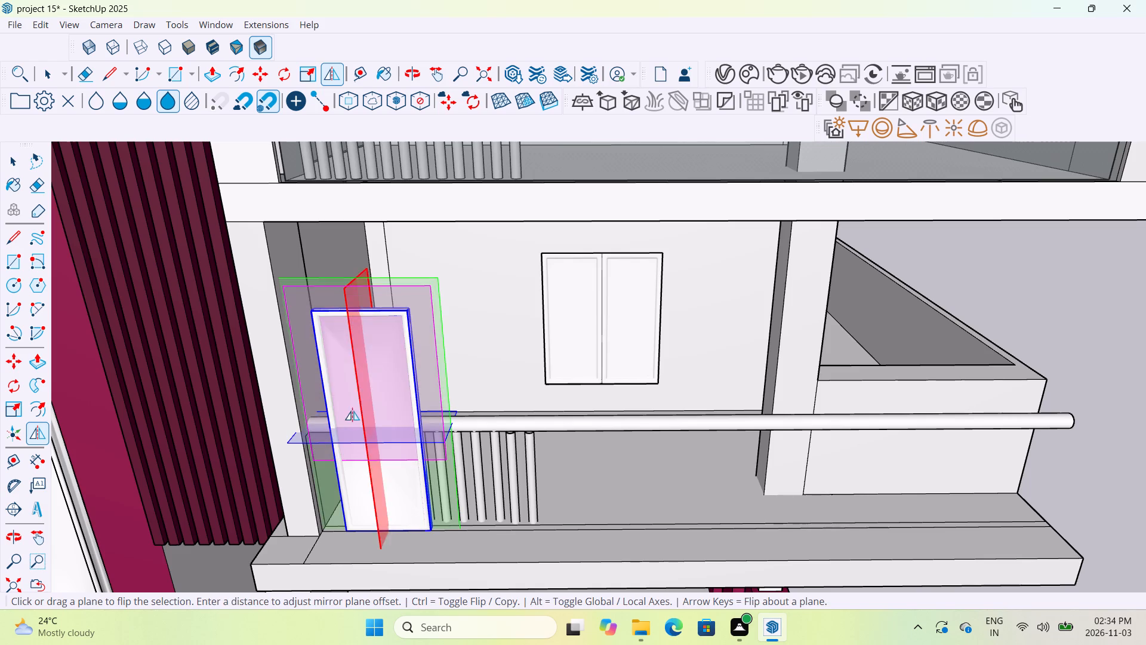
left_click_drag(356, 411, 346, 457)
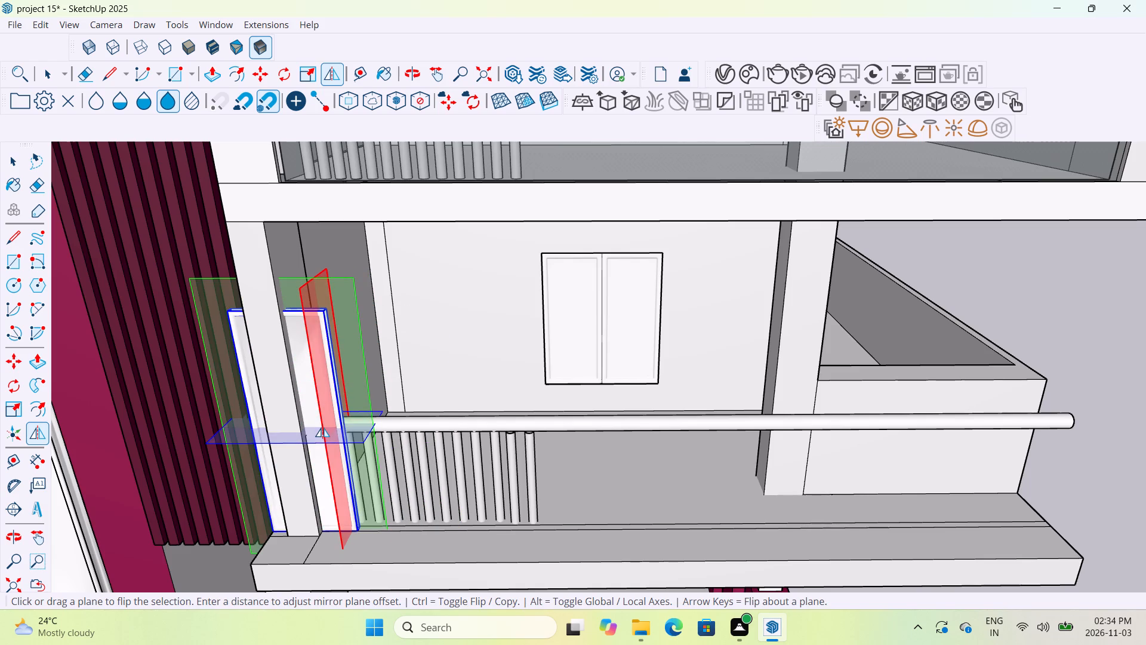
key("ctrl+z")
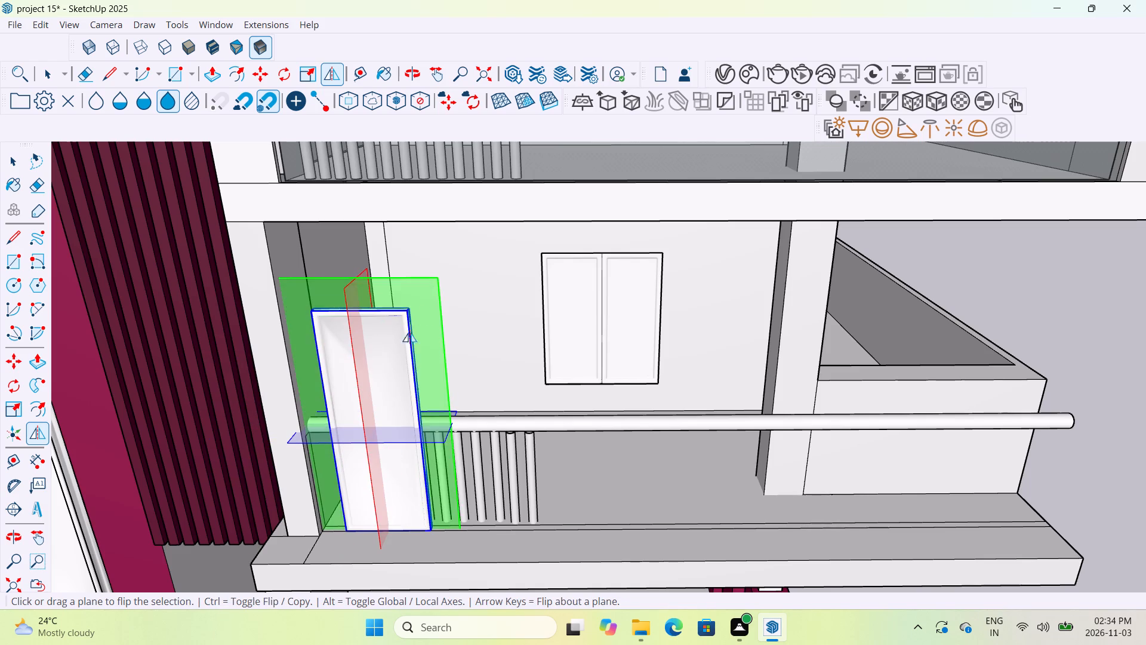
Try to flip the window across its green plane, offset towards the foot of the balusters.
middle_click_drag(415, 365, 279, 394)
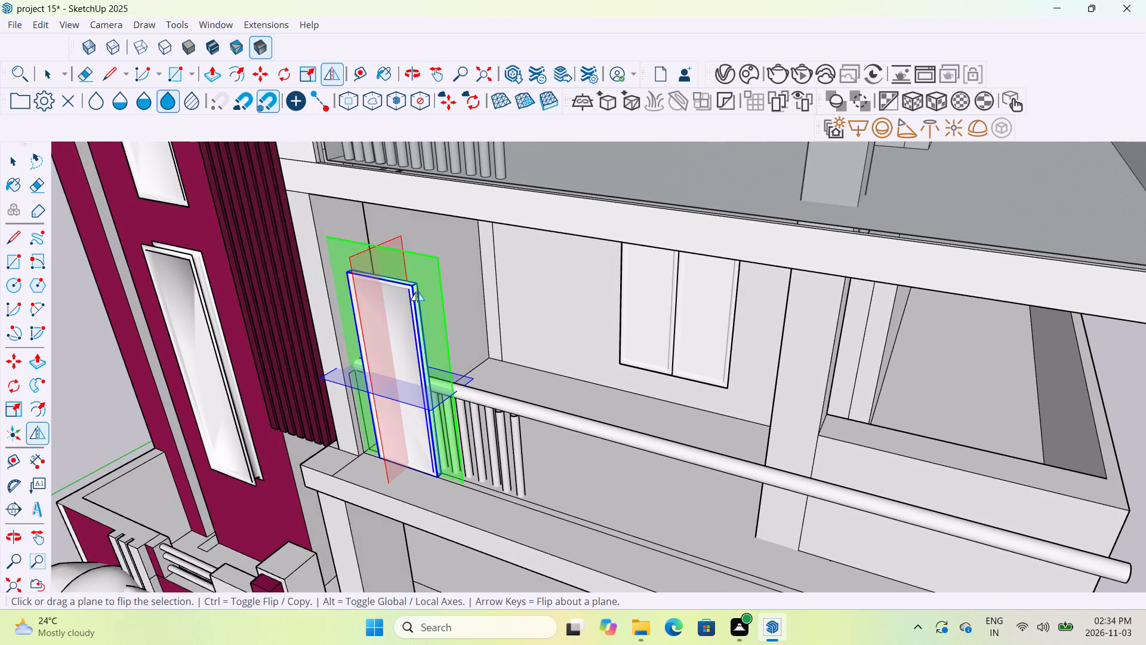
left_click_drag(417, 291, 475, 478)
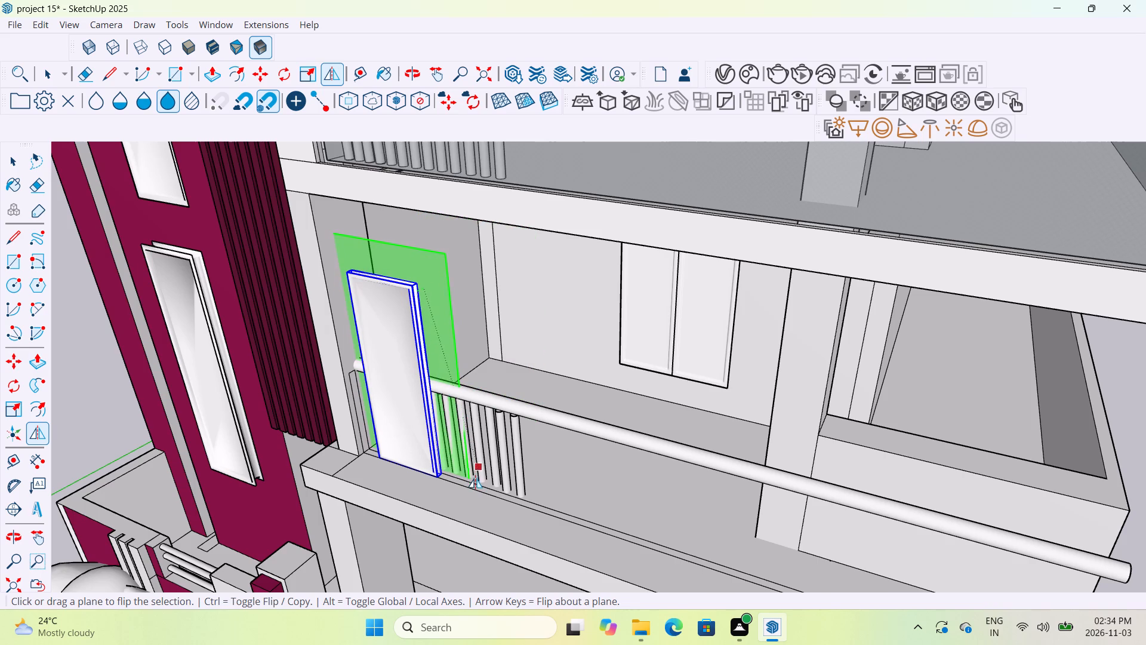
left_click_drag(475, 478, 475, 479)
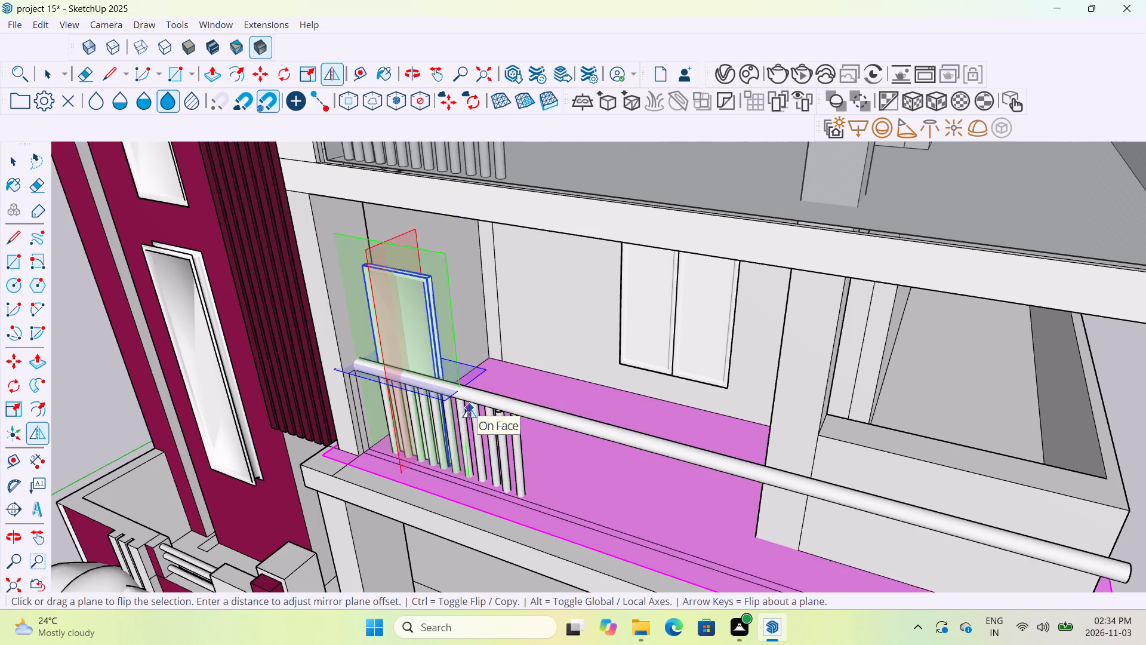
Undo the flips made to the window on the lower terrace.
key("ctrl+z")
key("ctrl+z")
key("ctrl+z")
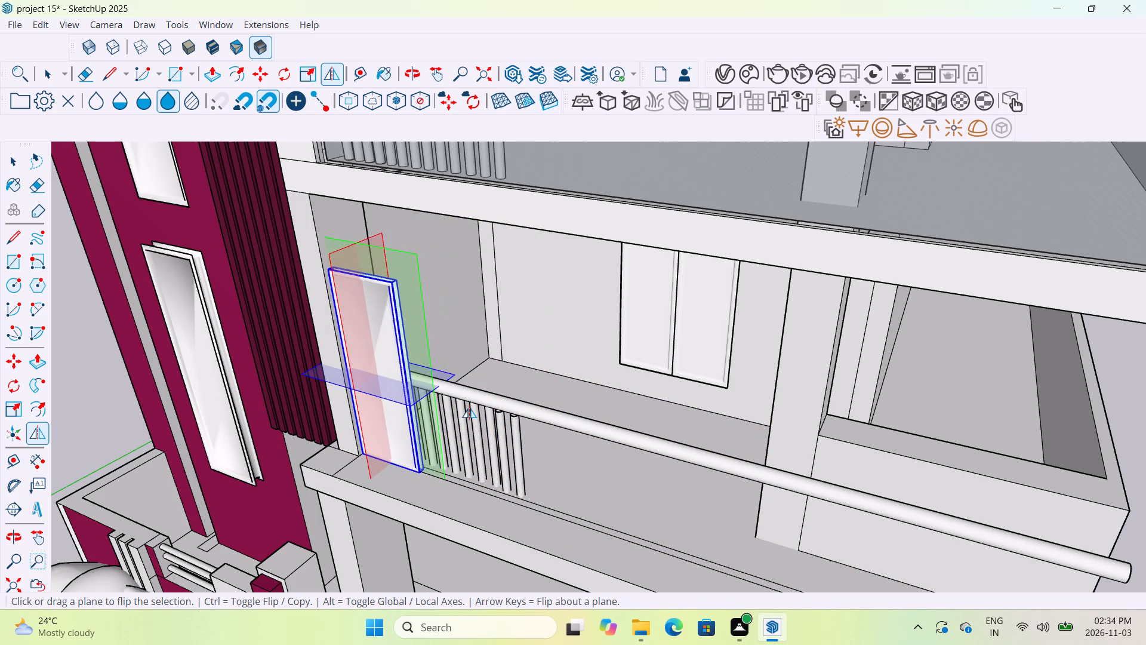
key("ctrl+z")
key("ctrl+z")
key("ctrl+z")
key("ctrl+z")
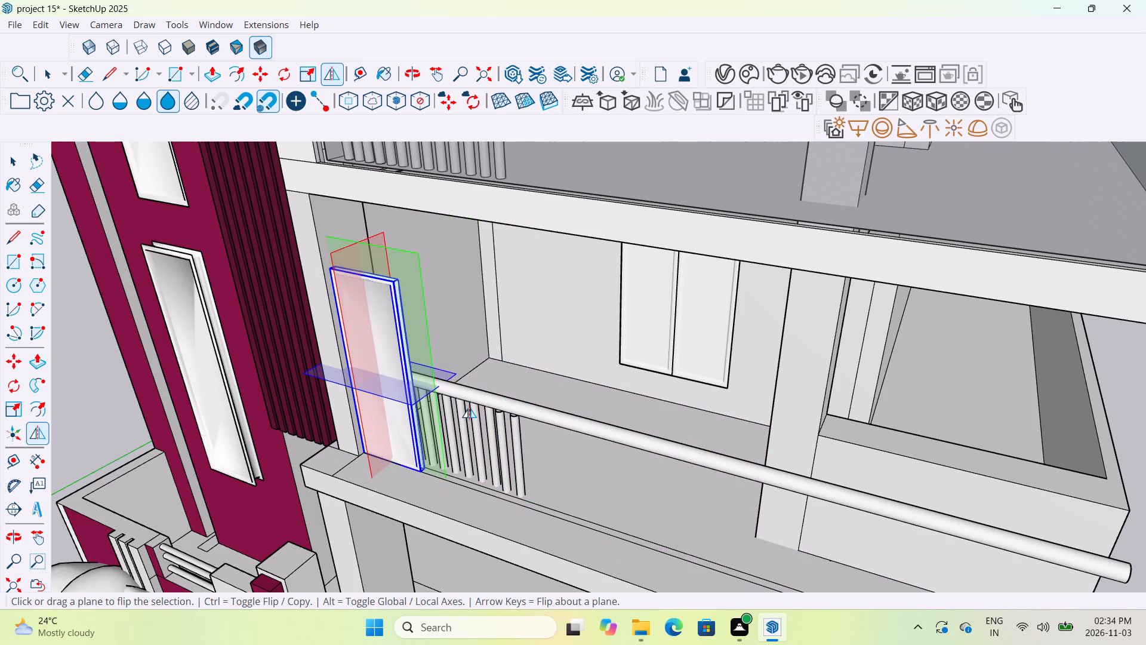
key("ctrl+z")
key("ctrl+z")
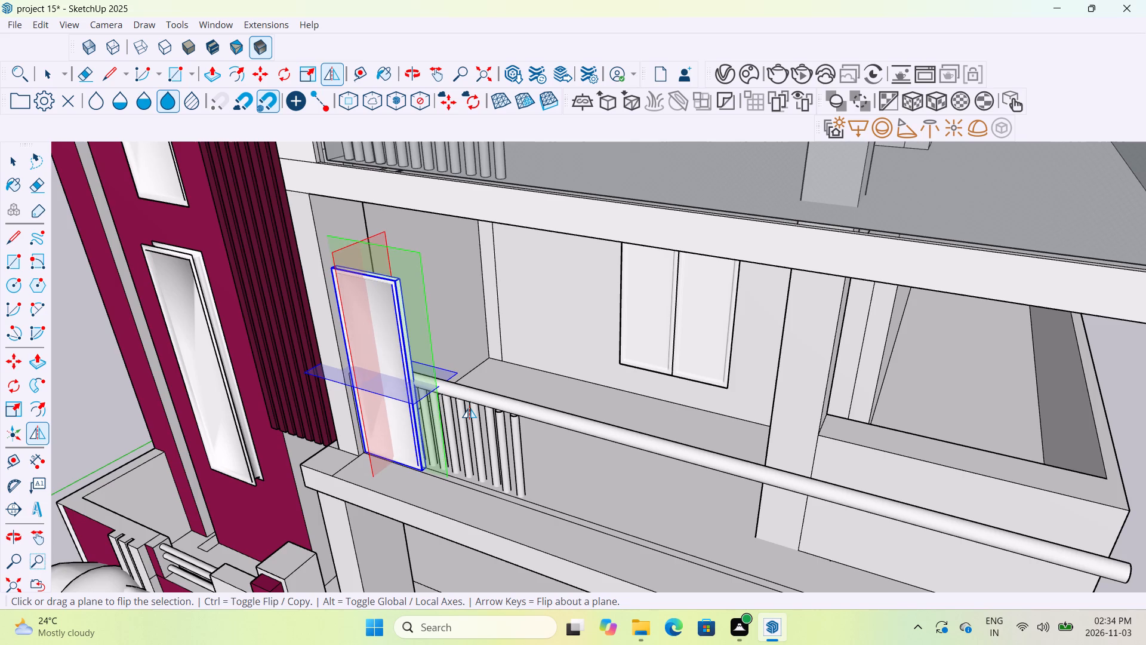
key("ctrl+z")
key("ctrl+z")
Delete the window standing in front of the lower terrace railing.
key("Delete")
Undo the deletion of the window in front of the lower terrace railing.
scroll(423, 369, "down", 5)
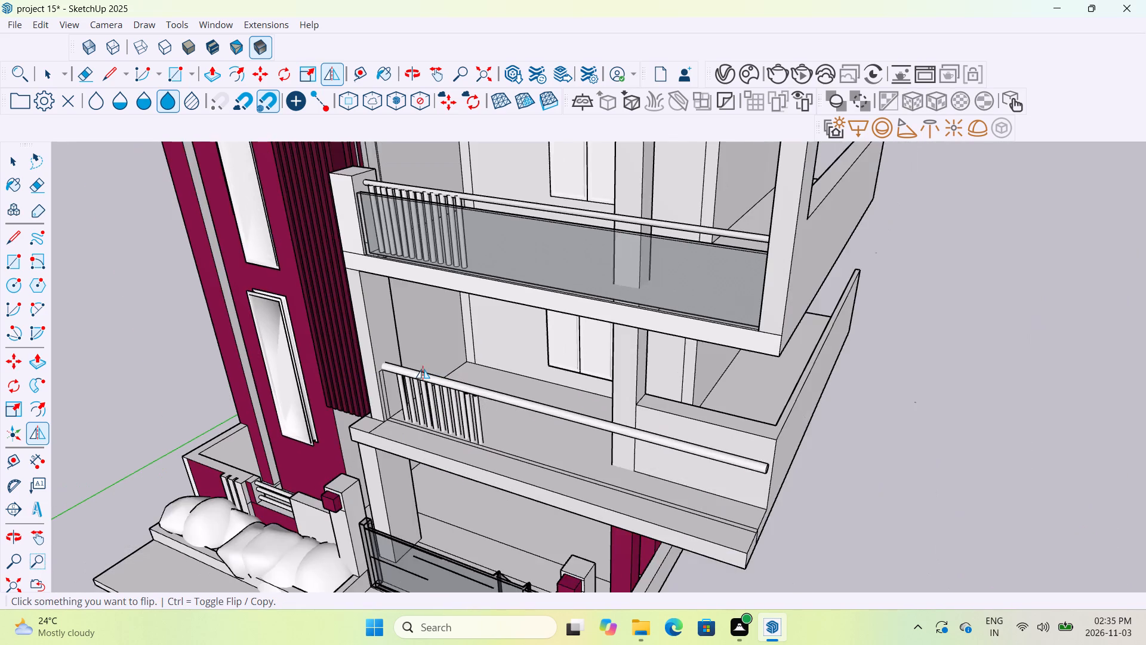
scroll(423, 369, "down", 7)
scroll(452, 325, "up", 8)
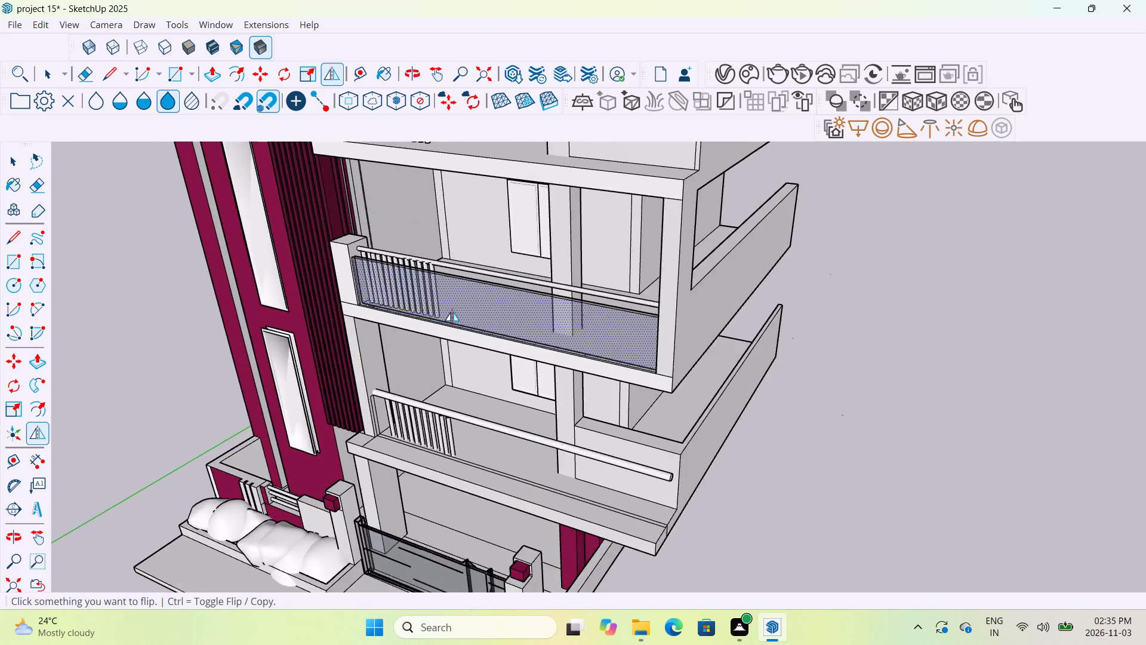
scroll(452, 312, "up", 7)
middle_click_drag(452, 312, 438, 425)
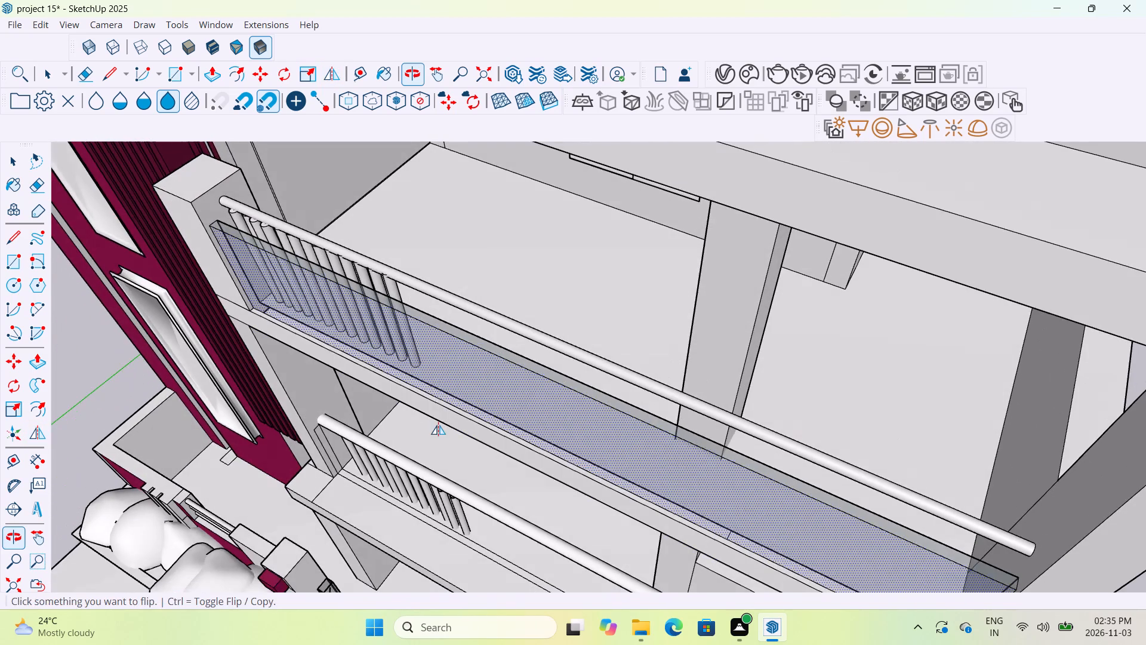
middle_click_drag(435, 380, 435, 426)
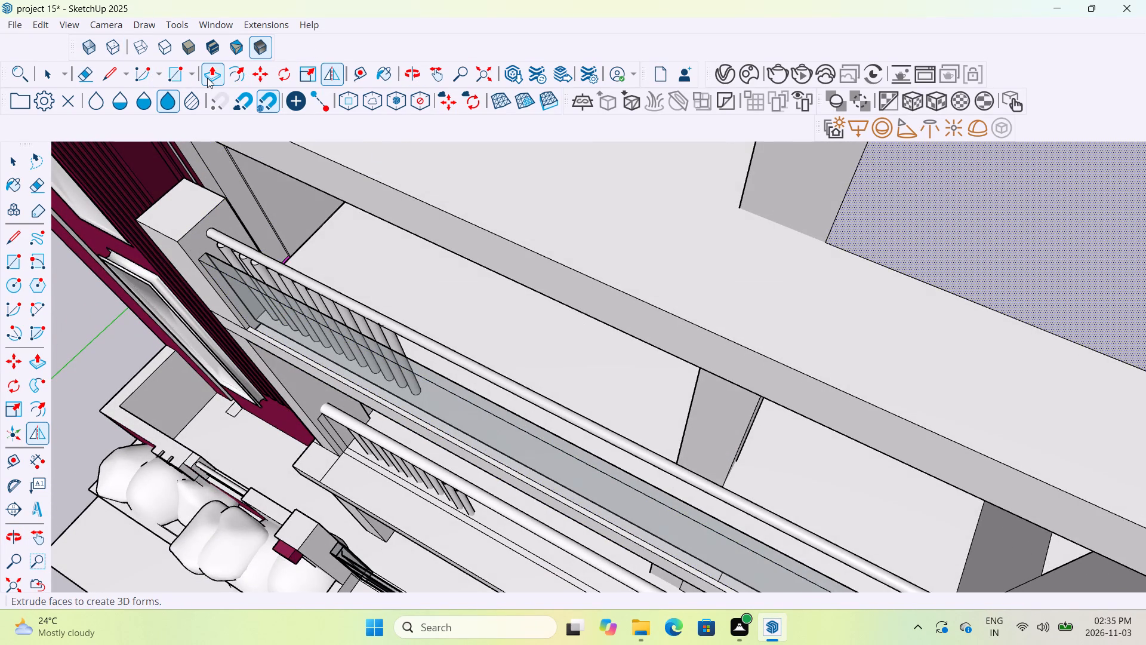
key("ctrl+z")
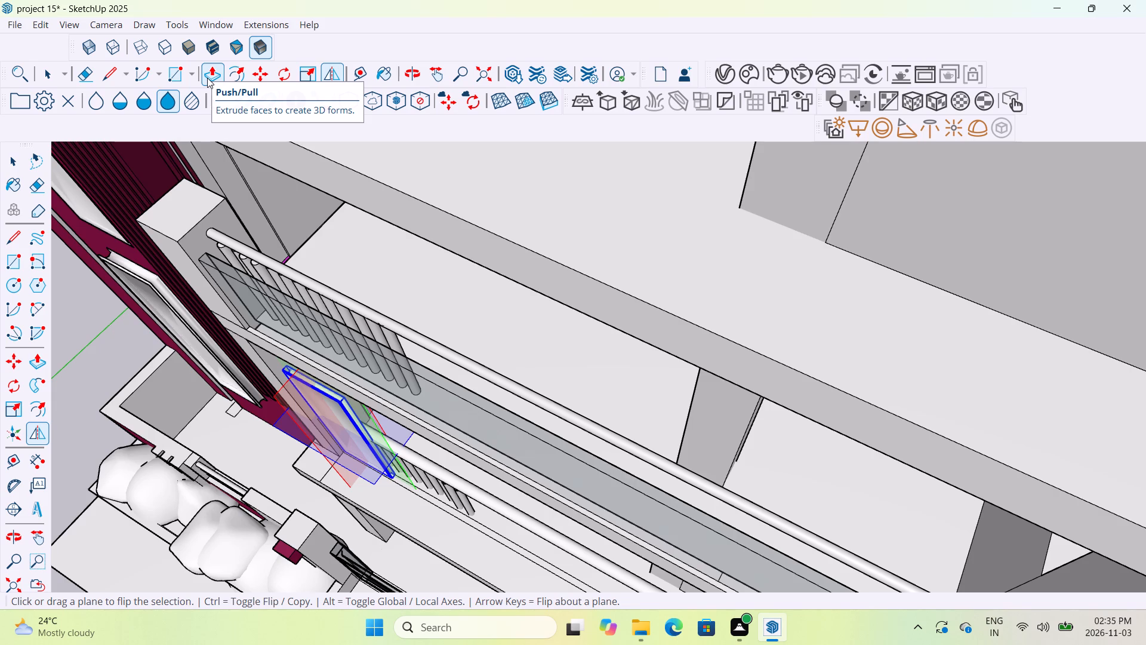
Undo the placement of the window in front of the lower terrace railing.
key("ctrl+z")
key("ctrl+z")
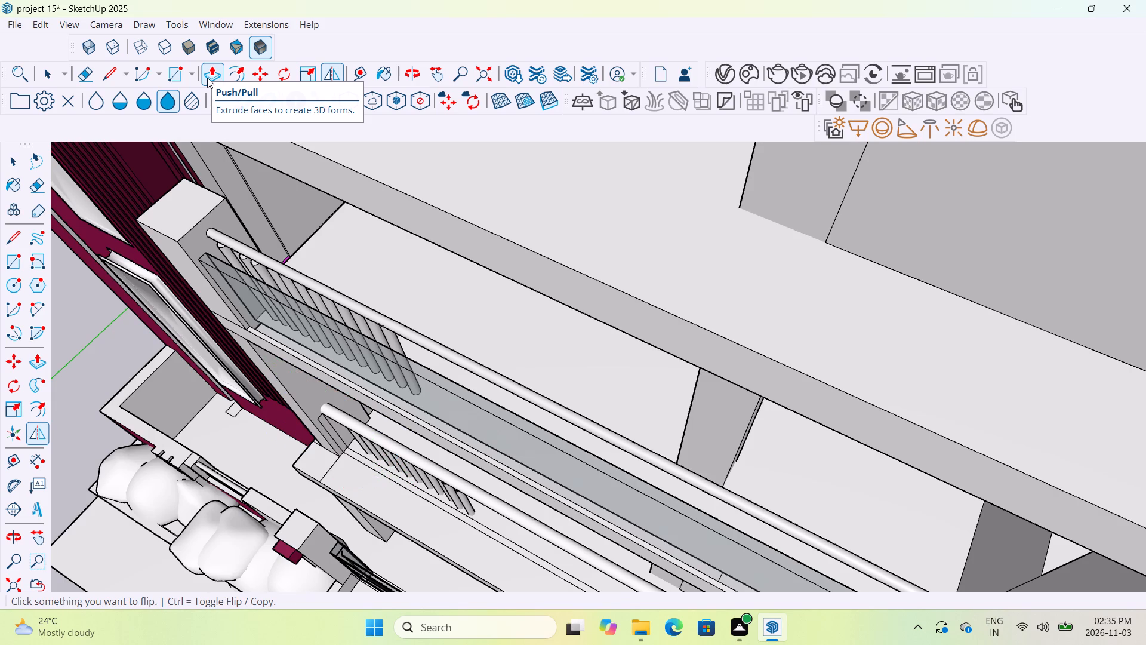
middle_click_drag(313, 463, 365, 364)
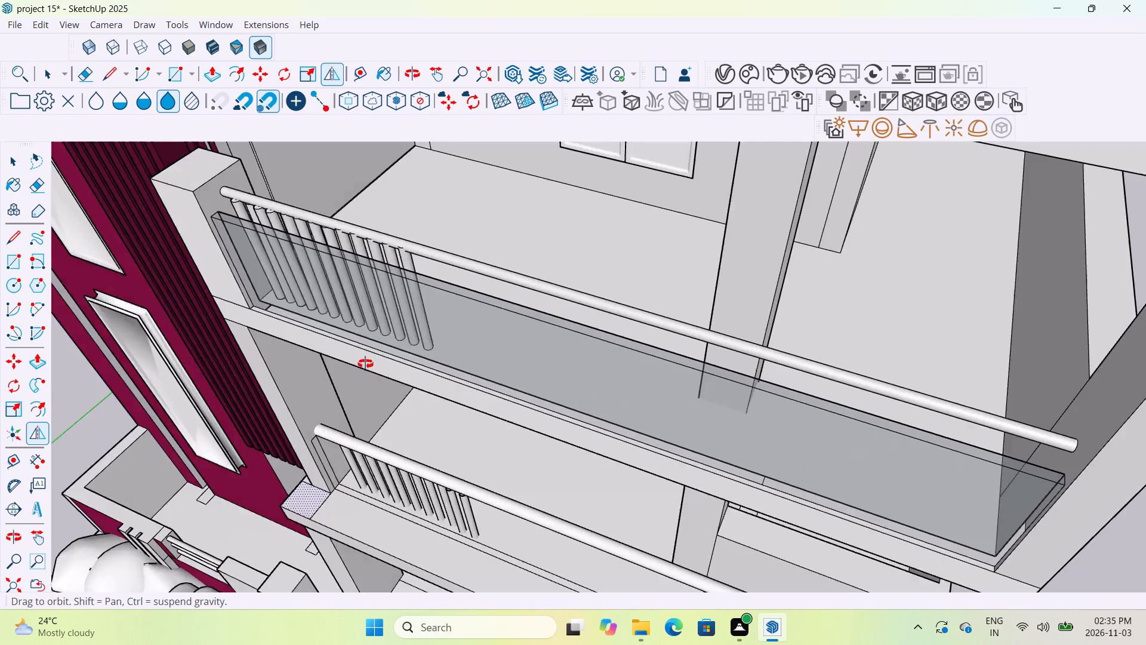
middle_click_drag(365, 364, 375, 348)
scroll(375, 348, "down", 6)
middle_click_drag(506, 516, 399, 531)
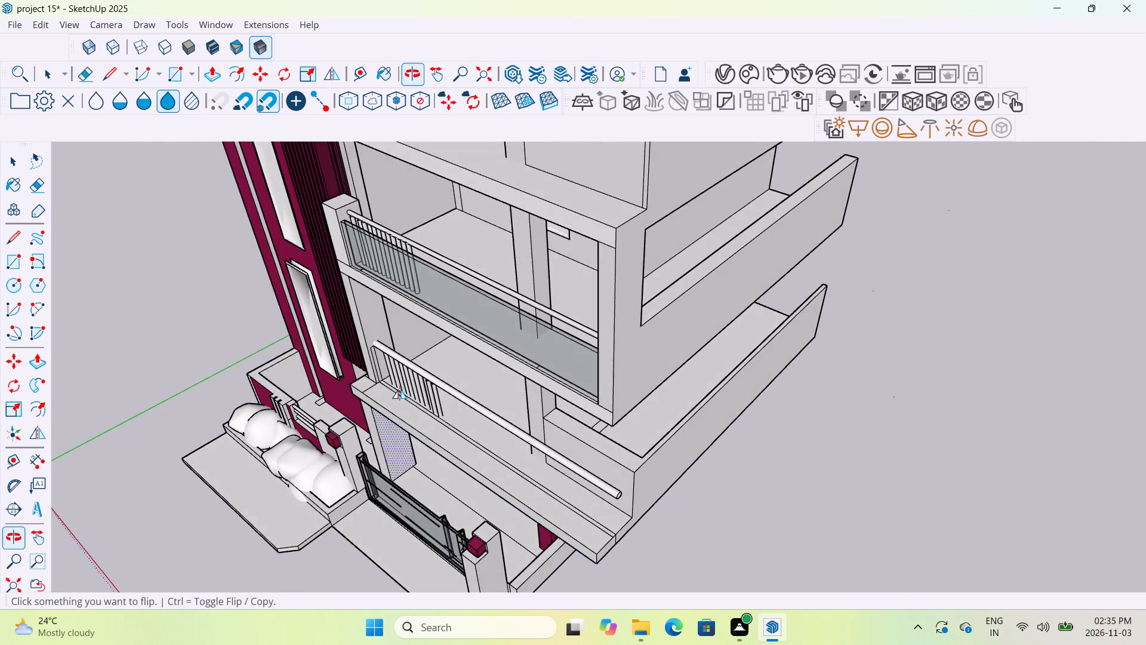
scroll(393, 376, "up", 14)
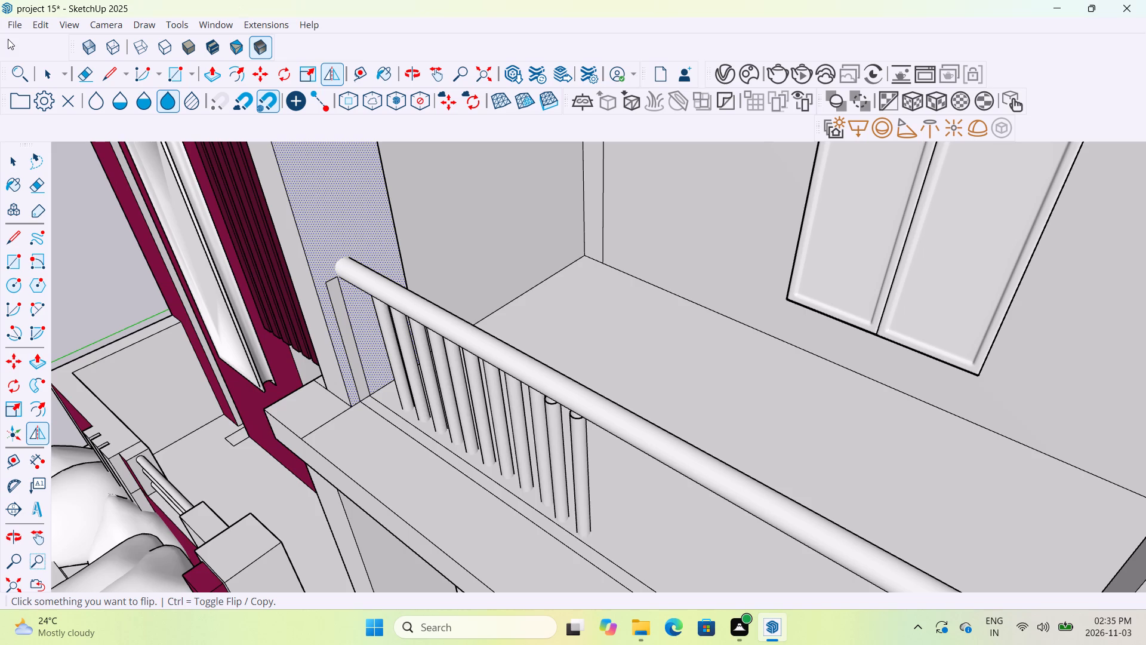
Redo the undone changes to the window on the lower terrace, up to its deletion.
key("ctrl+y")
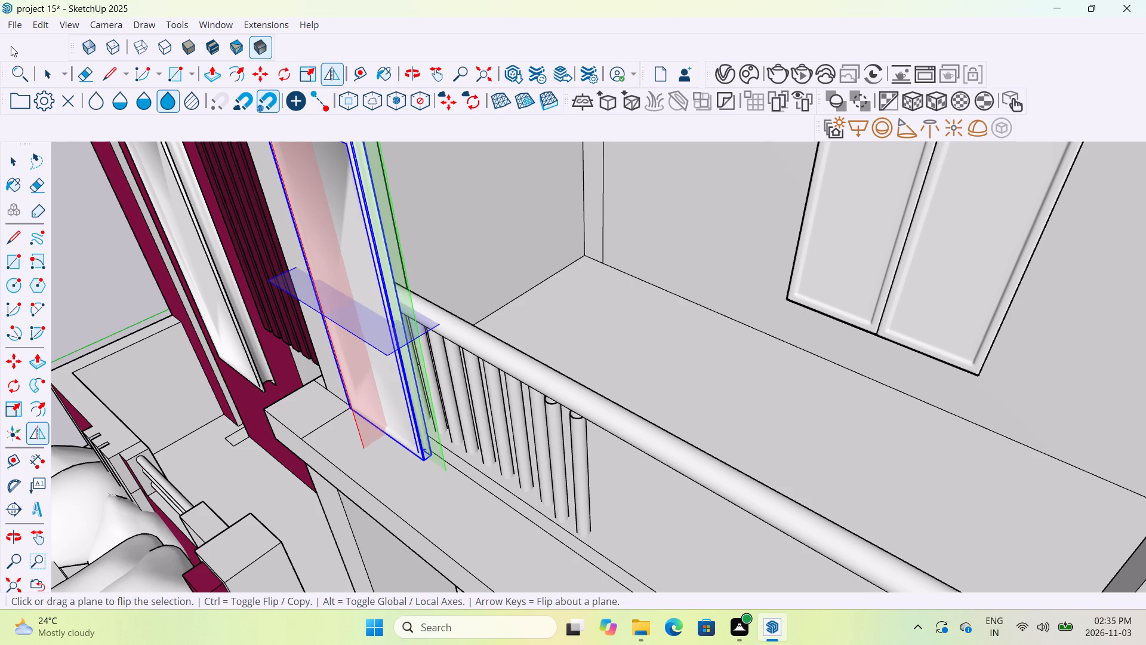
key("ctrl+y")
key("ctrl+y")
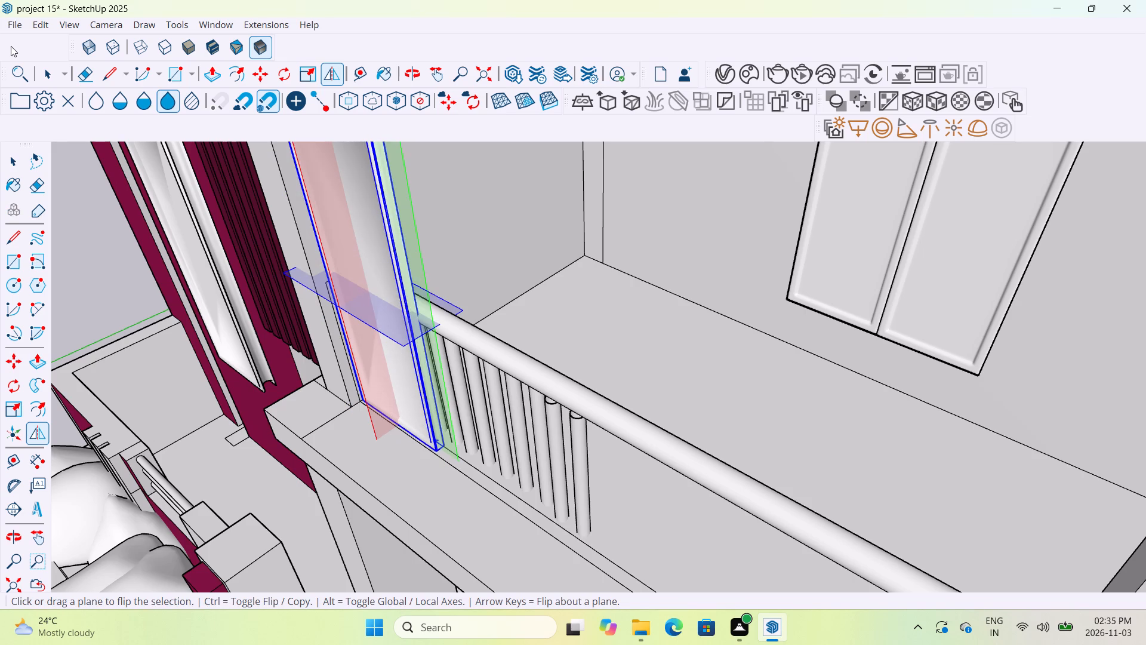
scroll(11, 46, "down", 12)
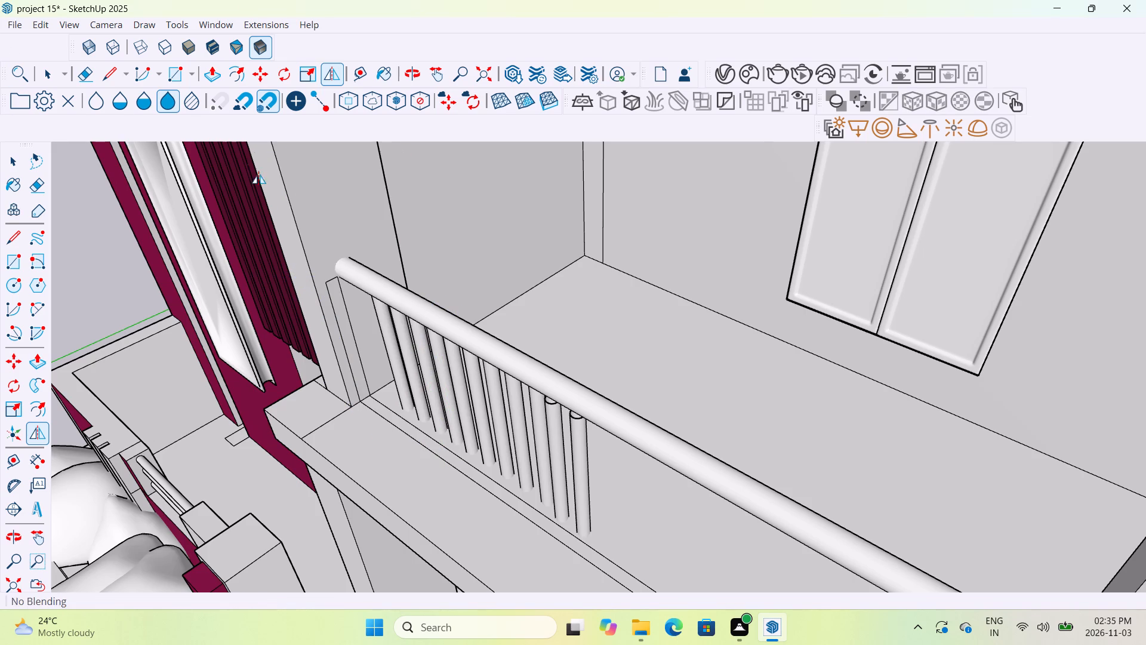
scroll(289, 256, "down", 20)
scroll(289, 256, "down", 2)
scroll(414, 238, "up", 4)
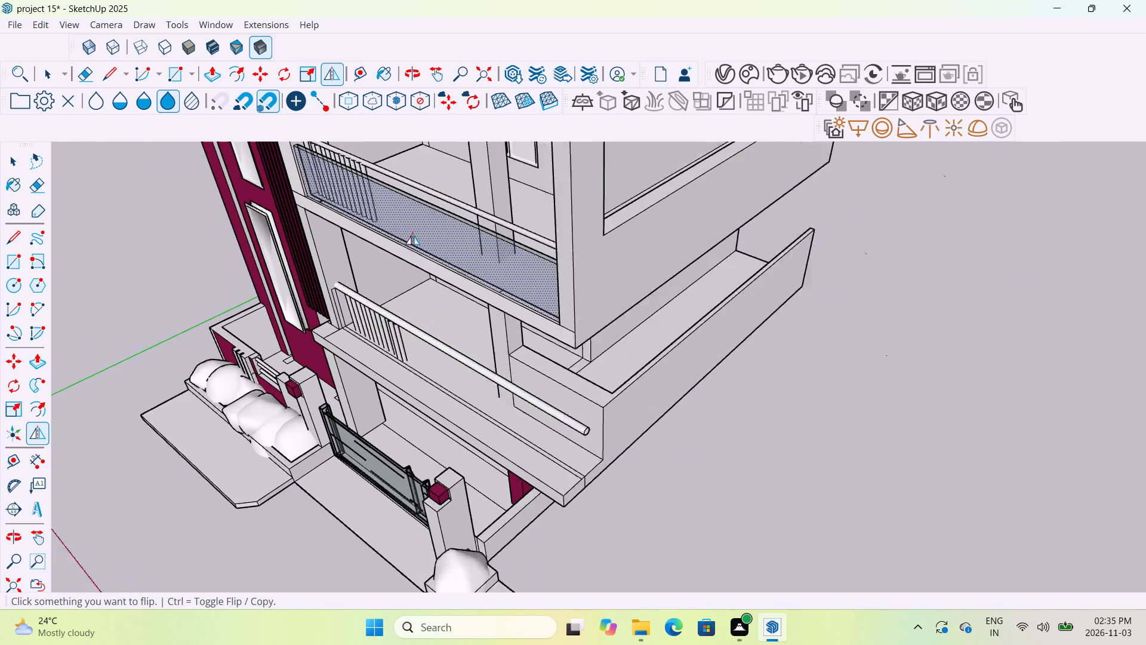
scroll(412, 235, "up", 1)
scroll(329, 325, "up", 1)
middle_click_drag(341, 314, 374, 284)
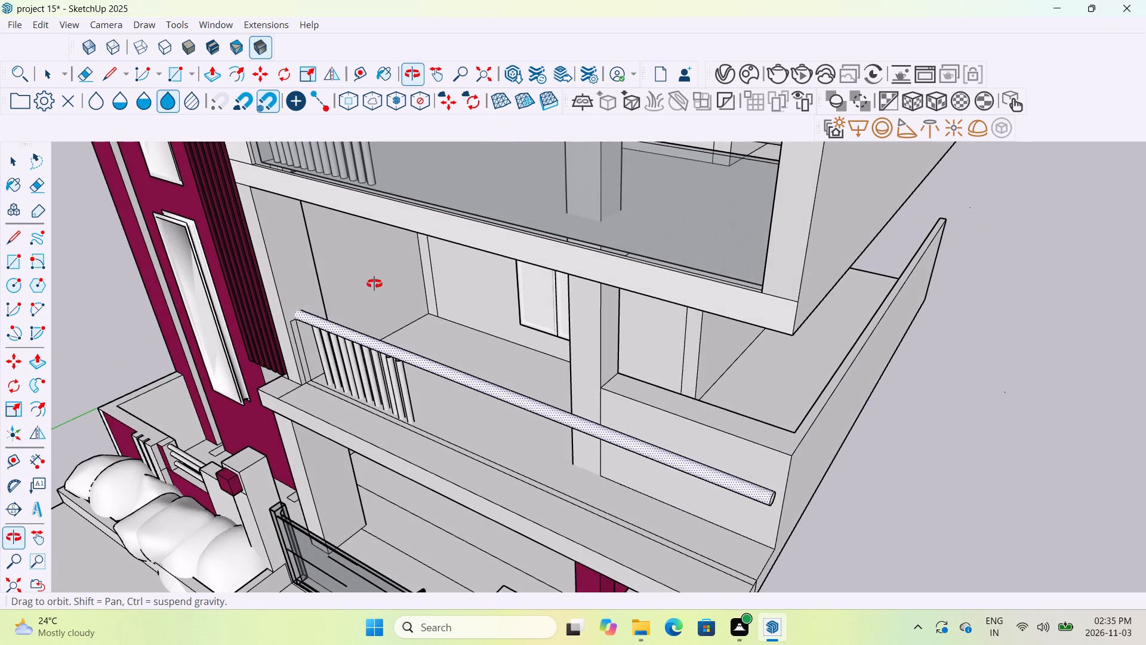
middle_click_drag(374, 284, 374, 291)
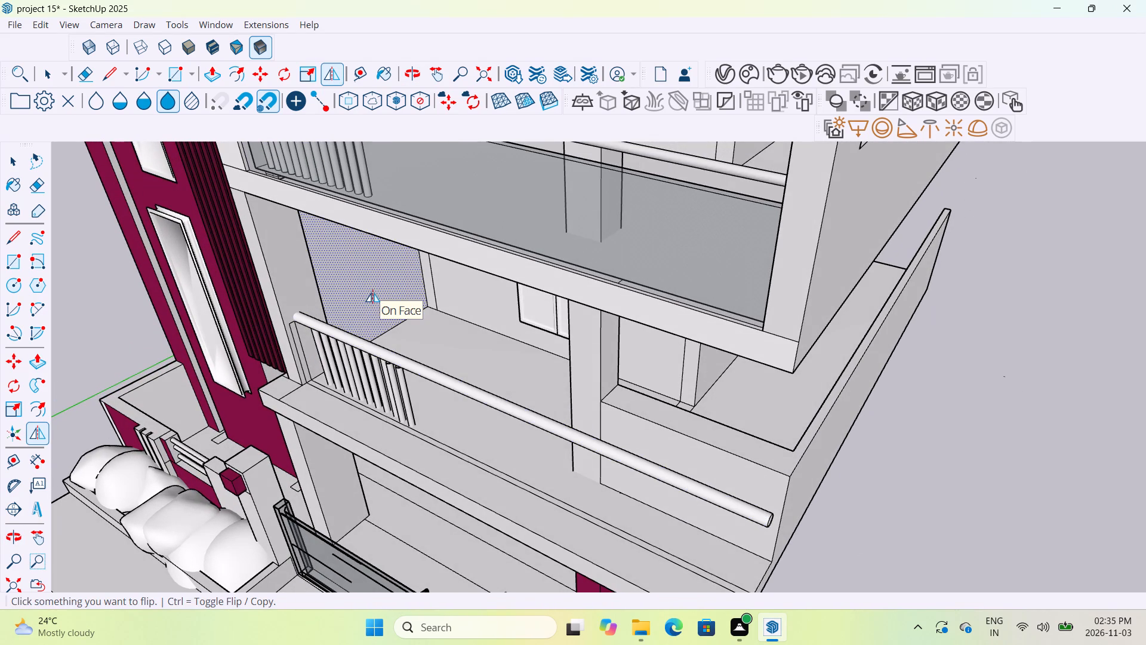
Undo the recent changes back to before the glass panel was extruded along the upper terrace railing.
key("ctrl+z")
key("ctrl+z")
key("ctrl+z")
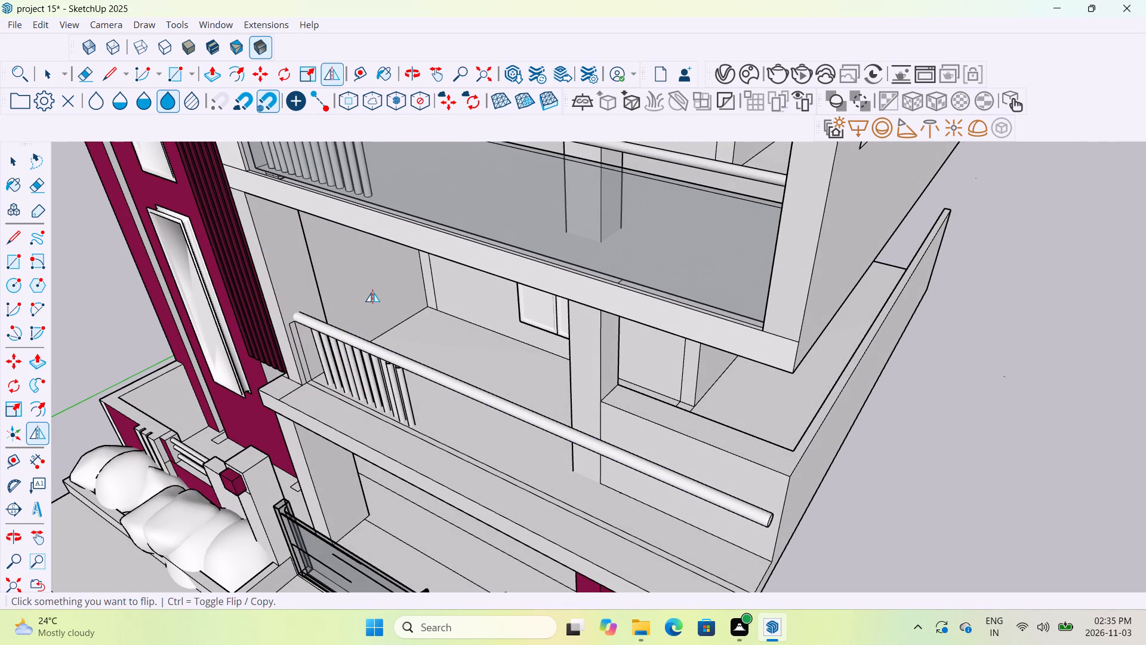
scroll(372, 293, "down", 7)
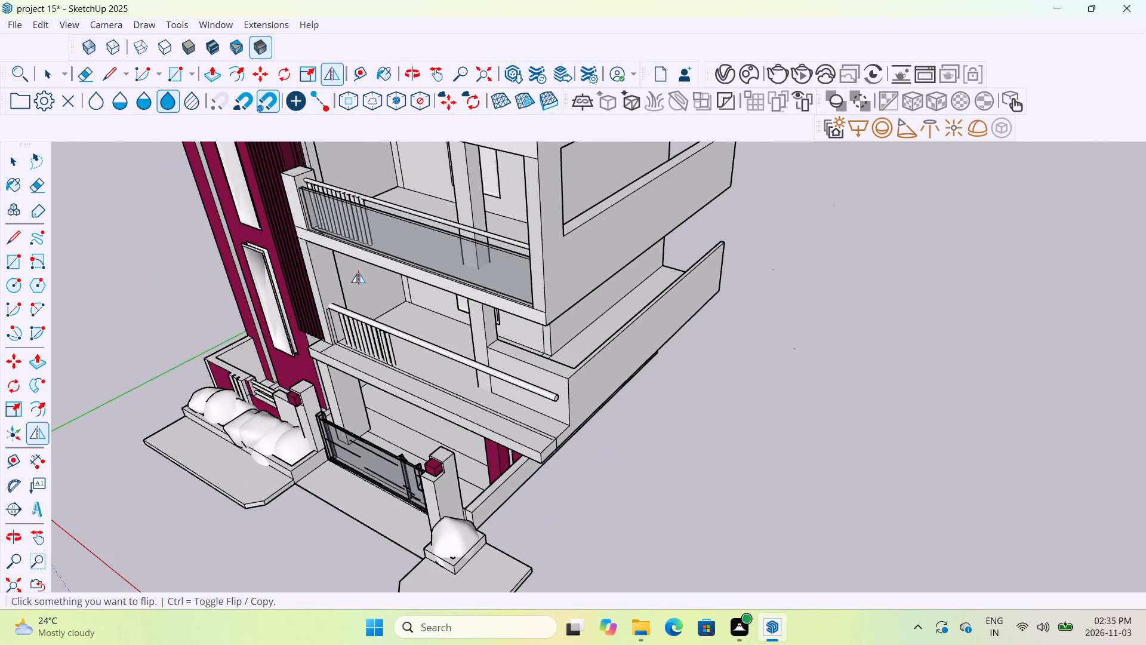
scroll(321, 186, "up", 10)
key("ctrl+z")
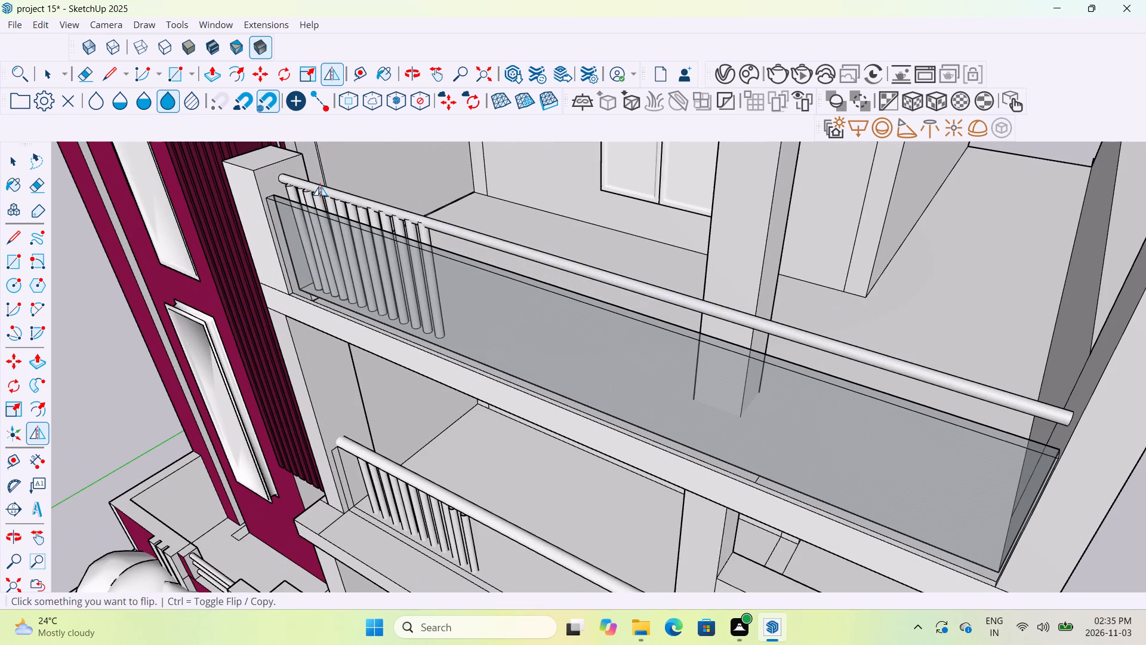
key("ctrl+z")
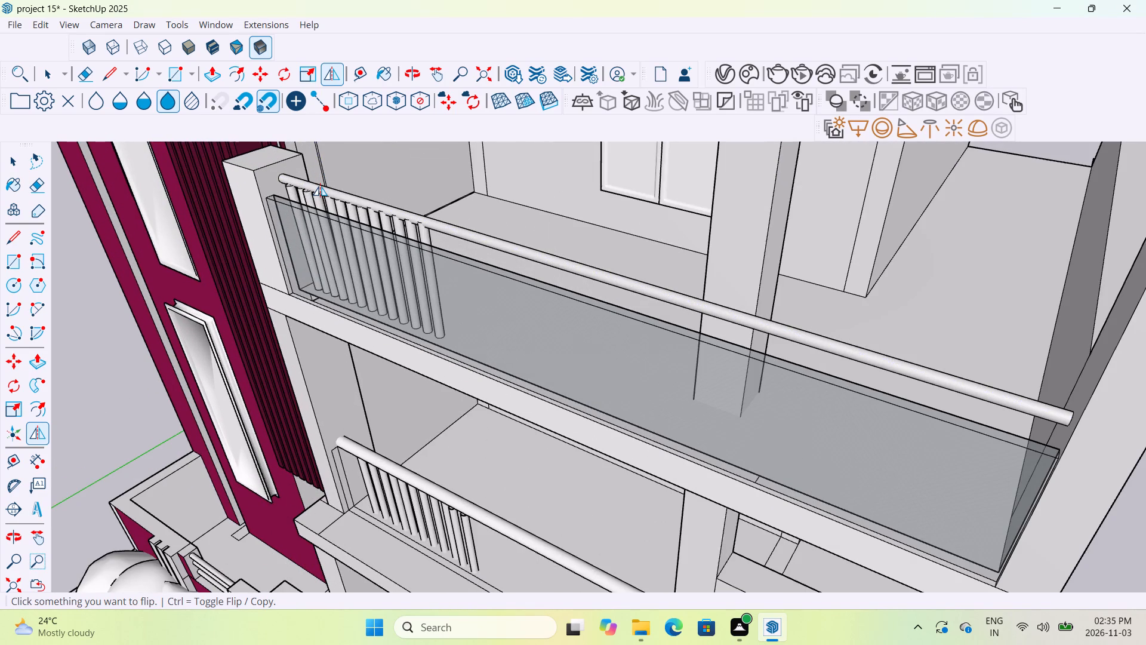
key("ctrl+z")
key("ctrl+z")
key("ctrl+z")
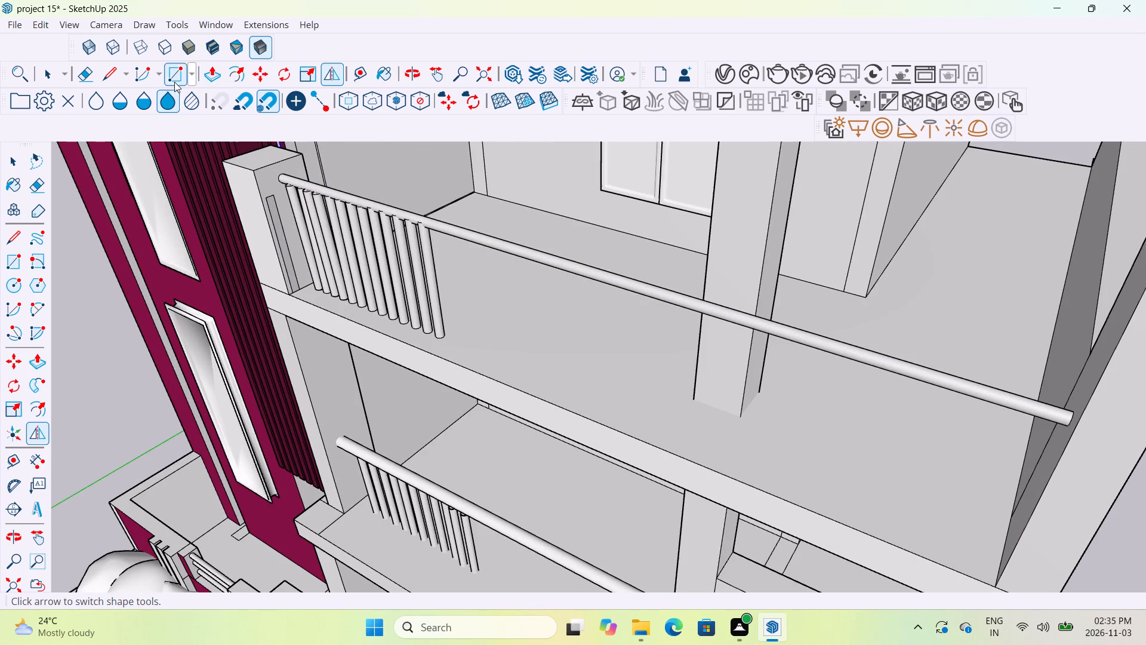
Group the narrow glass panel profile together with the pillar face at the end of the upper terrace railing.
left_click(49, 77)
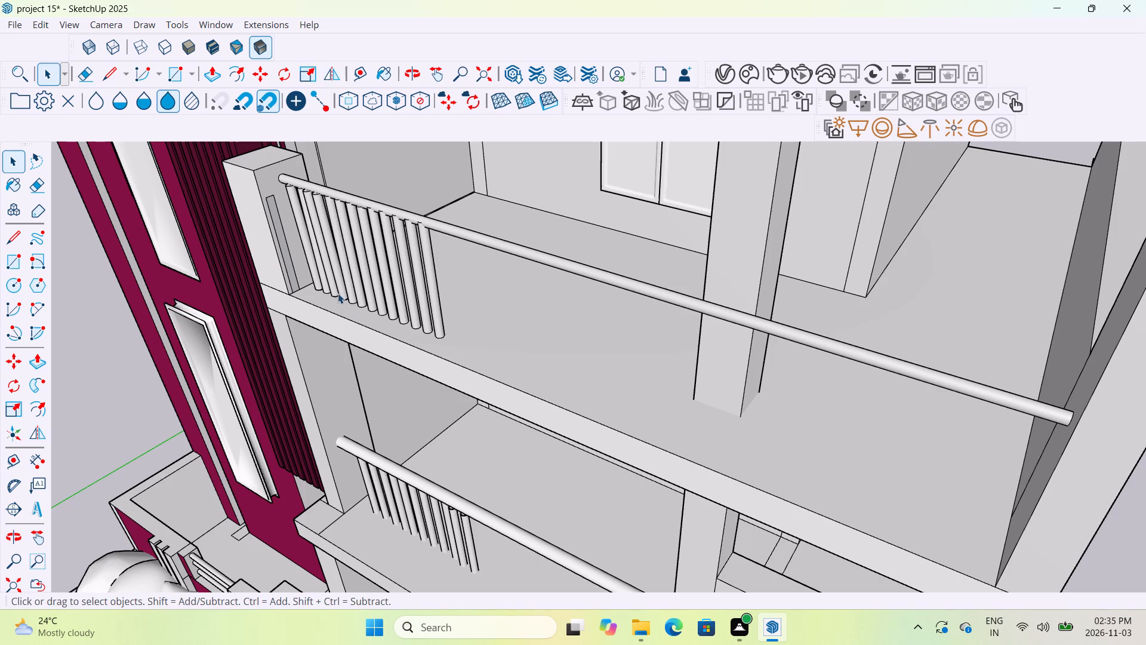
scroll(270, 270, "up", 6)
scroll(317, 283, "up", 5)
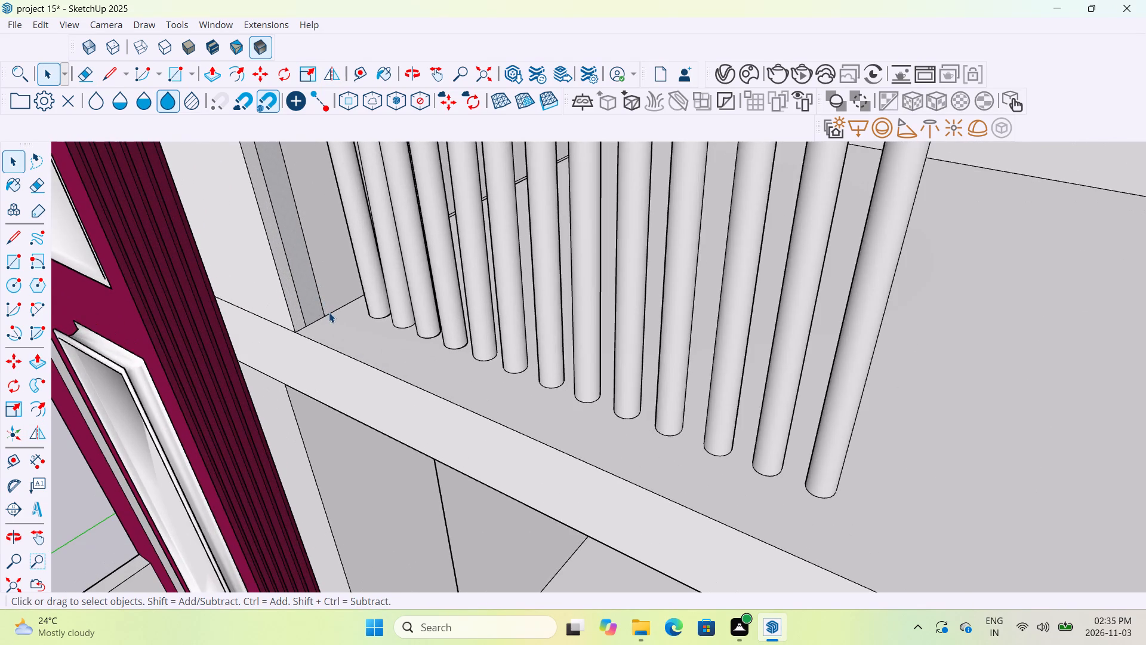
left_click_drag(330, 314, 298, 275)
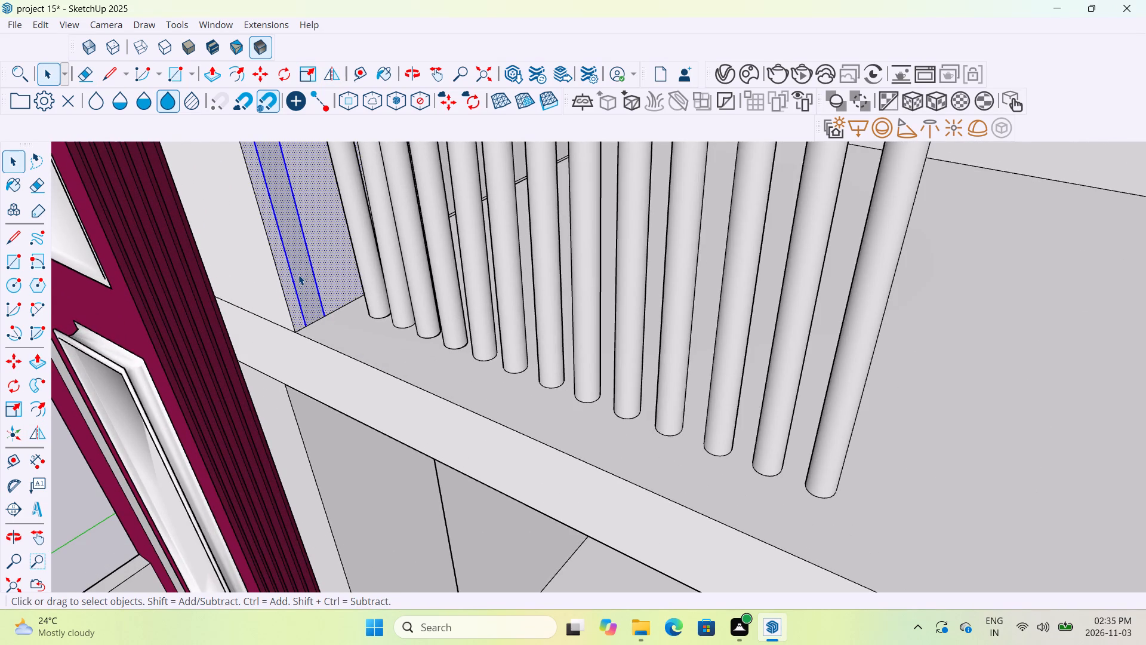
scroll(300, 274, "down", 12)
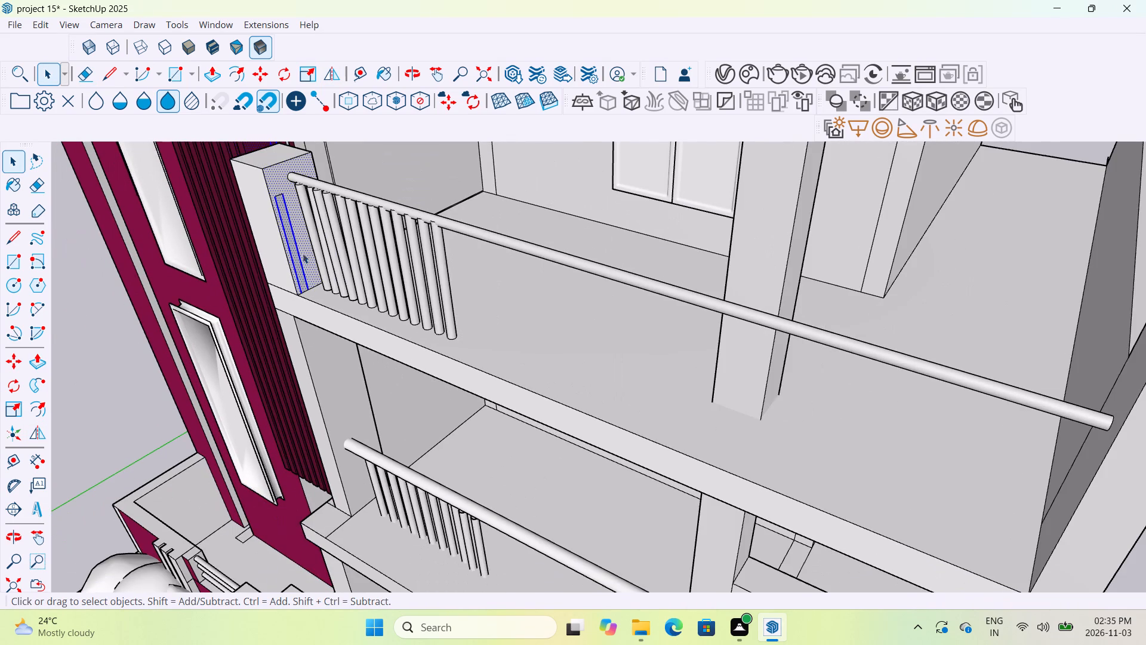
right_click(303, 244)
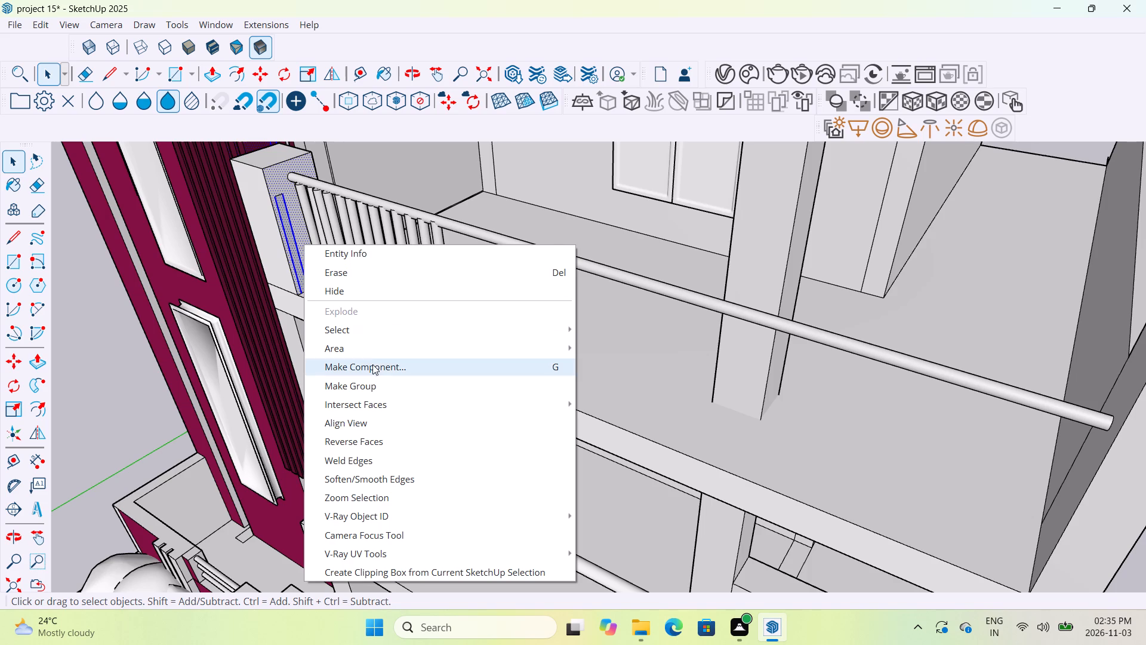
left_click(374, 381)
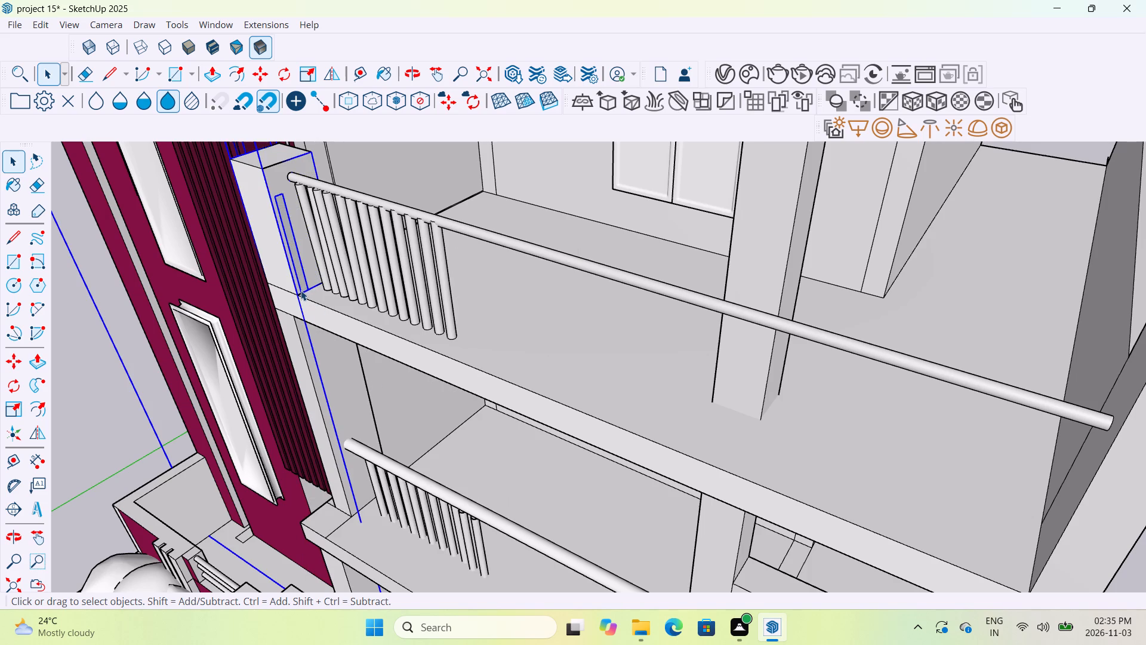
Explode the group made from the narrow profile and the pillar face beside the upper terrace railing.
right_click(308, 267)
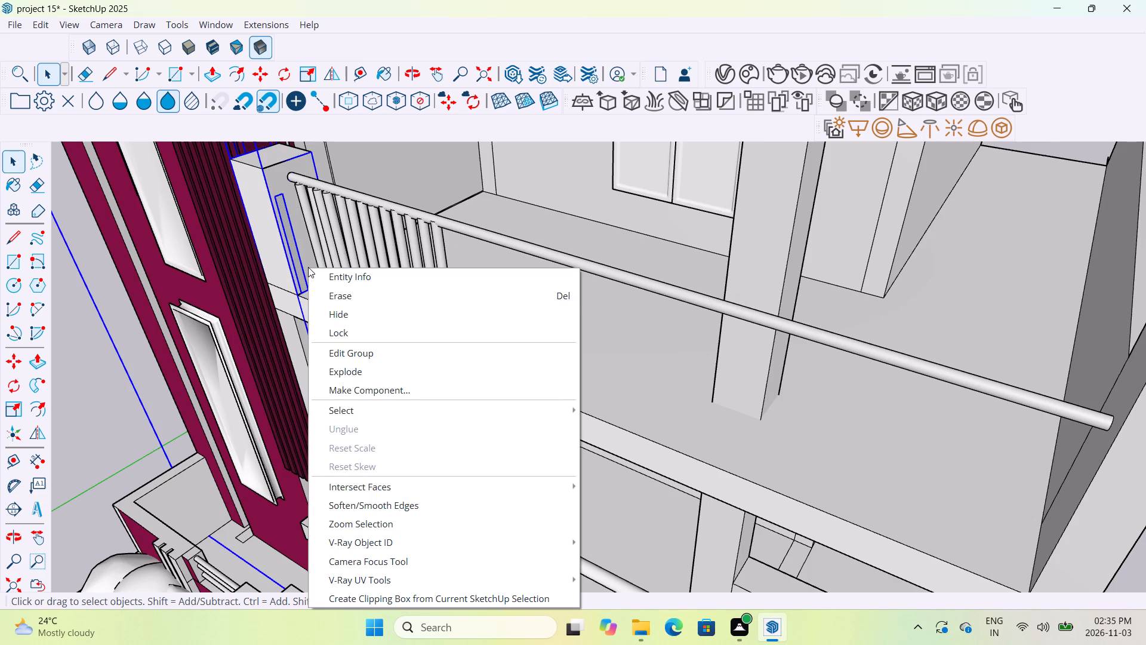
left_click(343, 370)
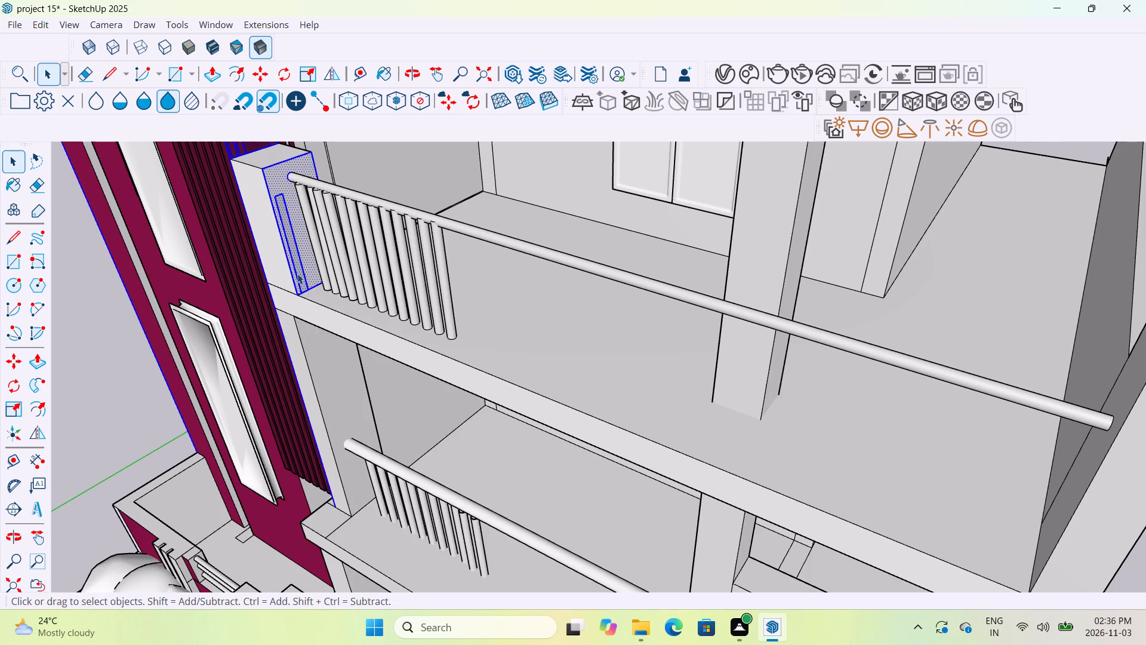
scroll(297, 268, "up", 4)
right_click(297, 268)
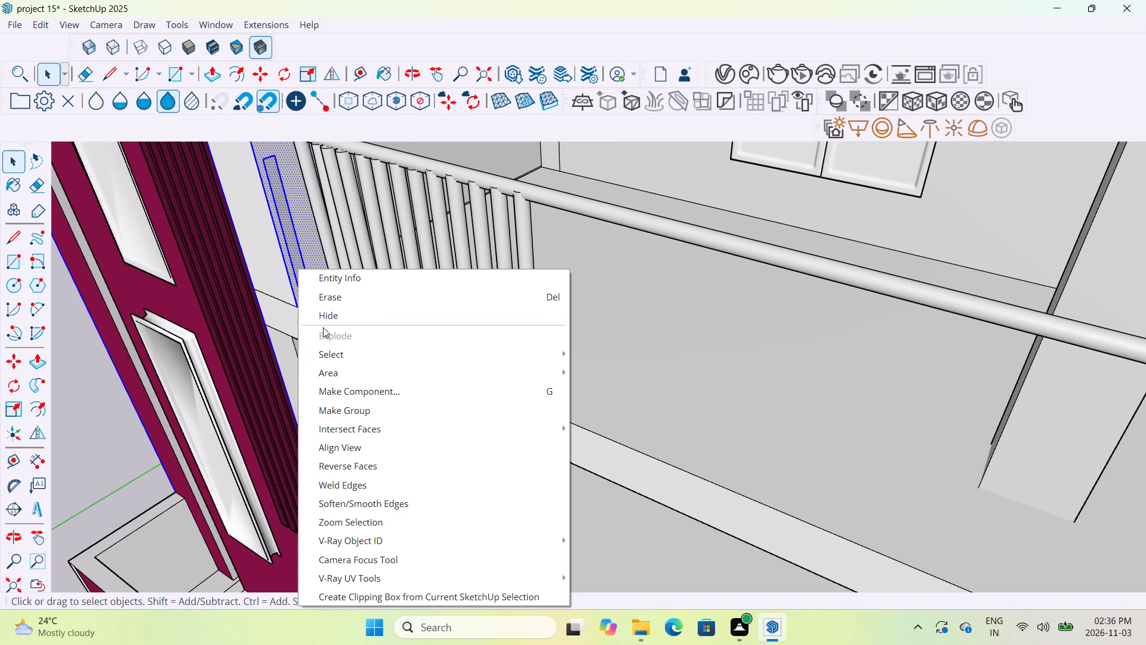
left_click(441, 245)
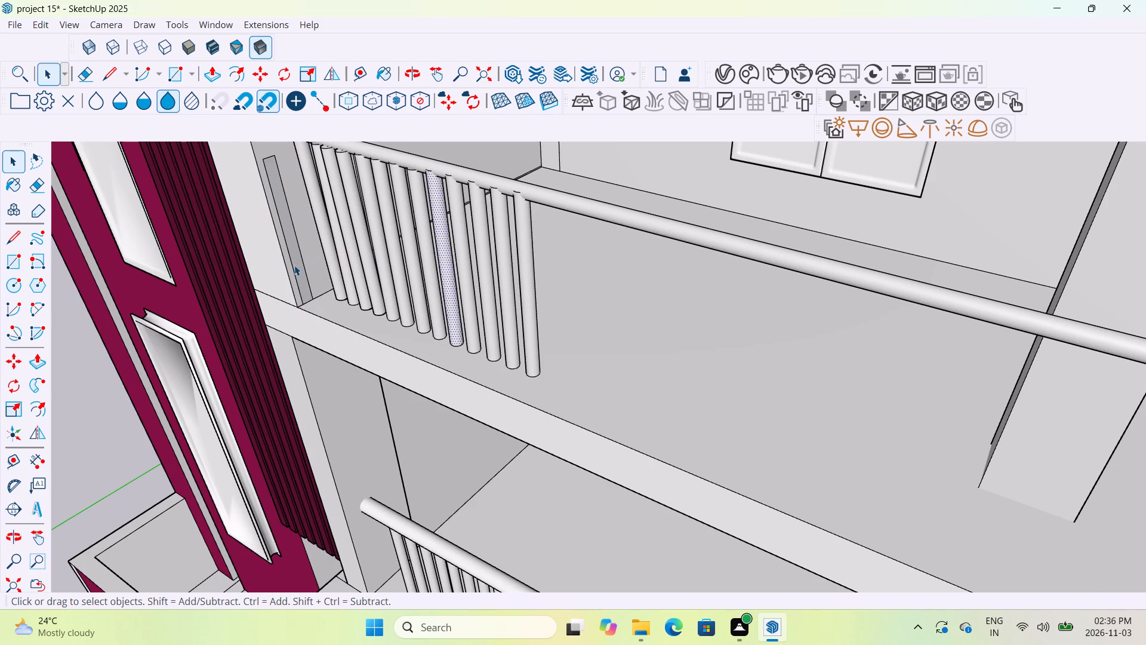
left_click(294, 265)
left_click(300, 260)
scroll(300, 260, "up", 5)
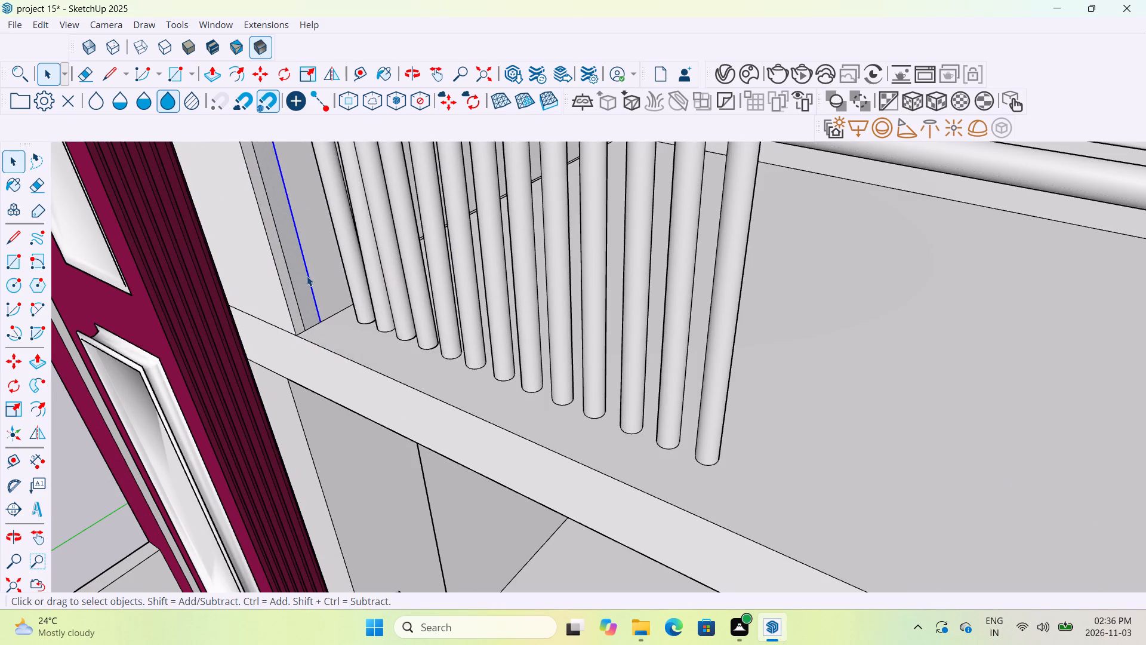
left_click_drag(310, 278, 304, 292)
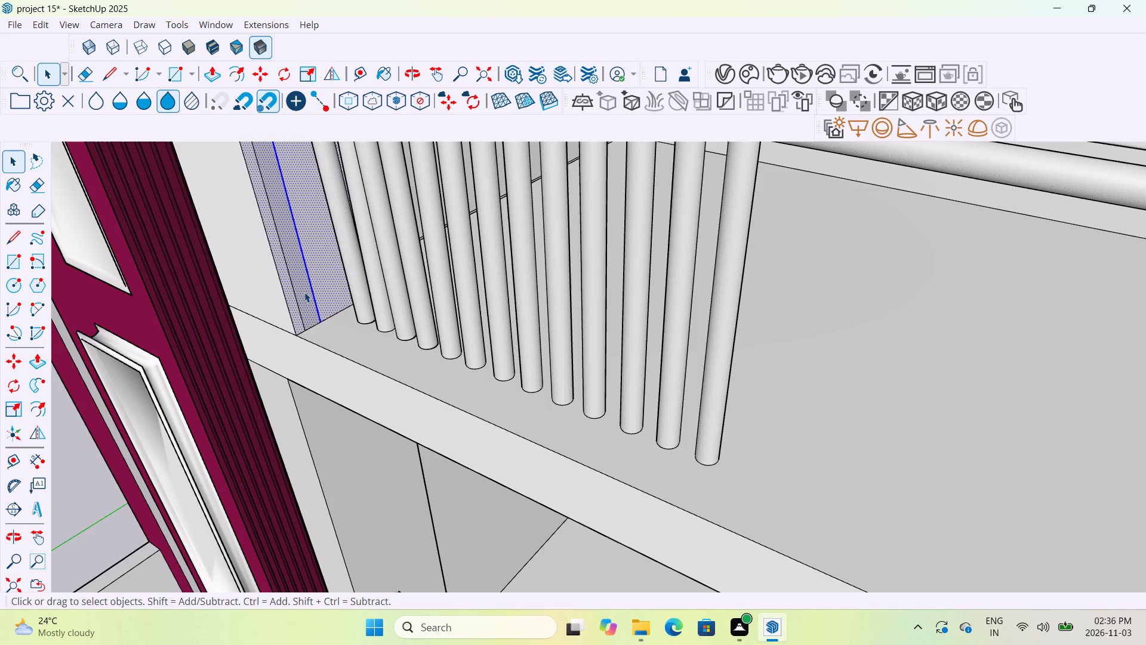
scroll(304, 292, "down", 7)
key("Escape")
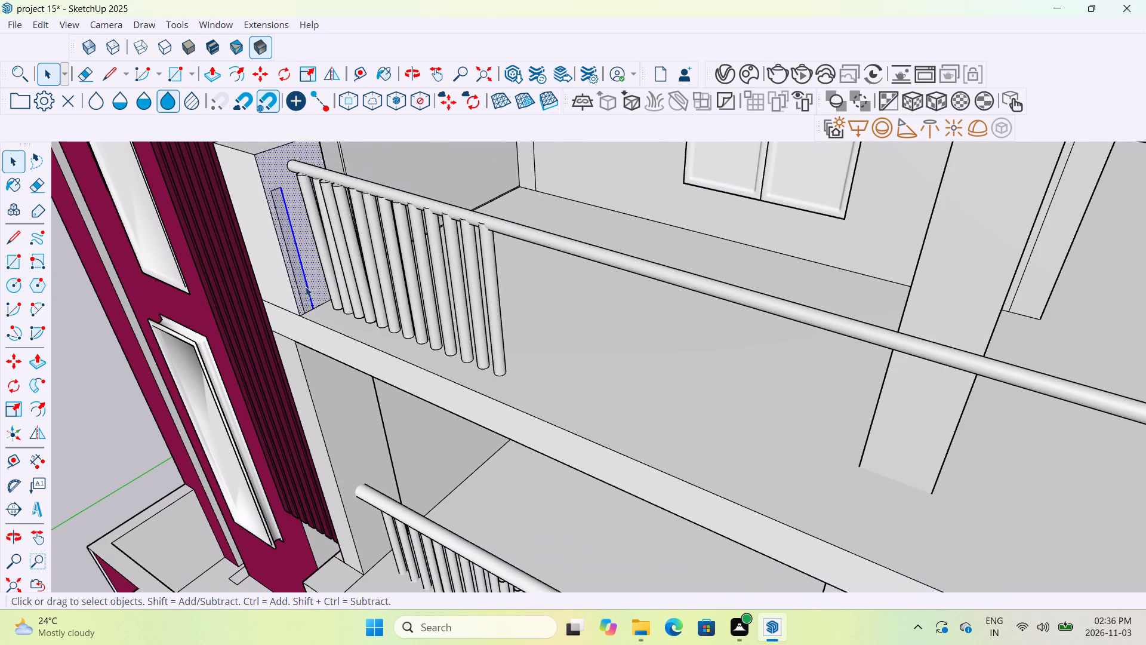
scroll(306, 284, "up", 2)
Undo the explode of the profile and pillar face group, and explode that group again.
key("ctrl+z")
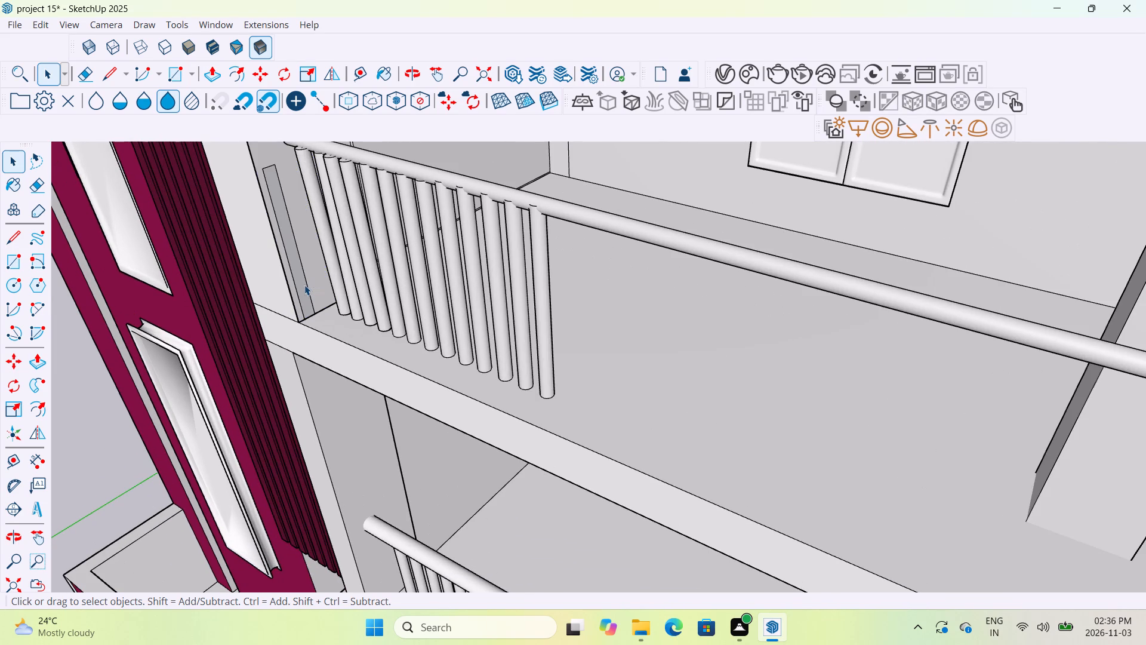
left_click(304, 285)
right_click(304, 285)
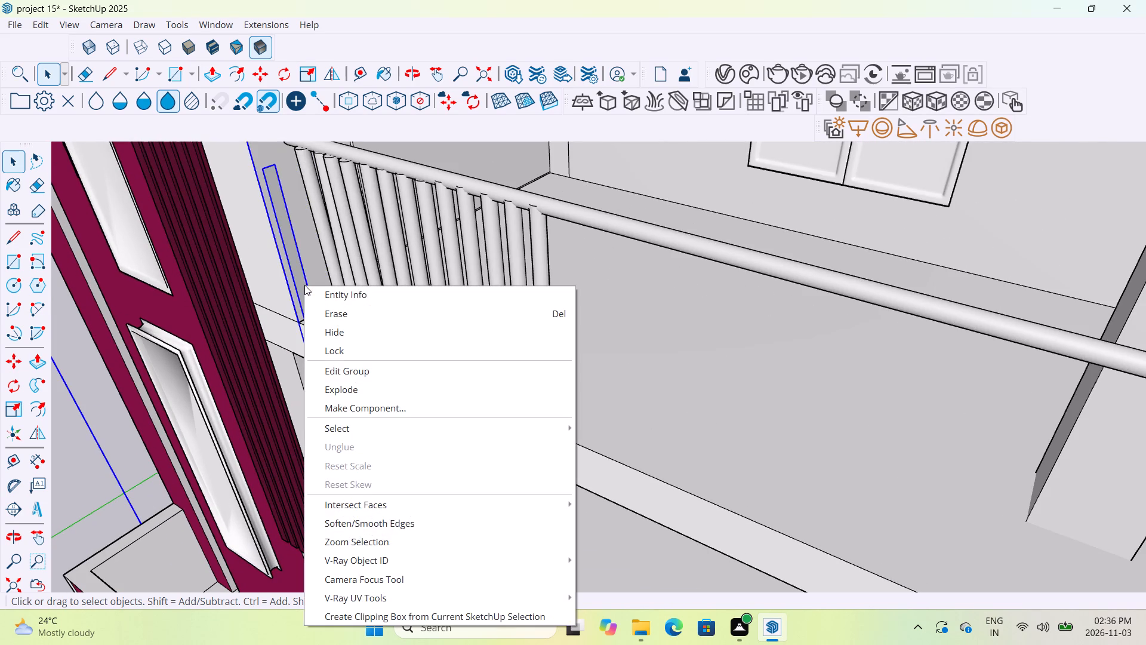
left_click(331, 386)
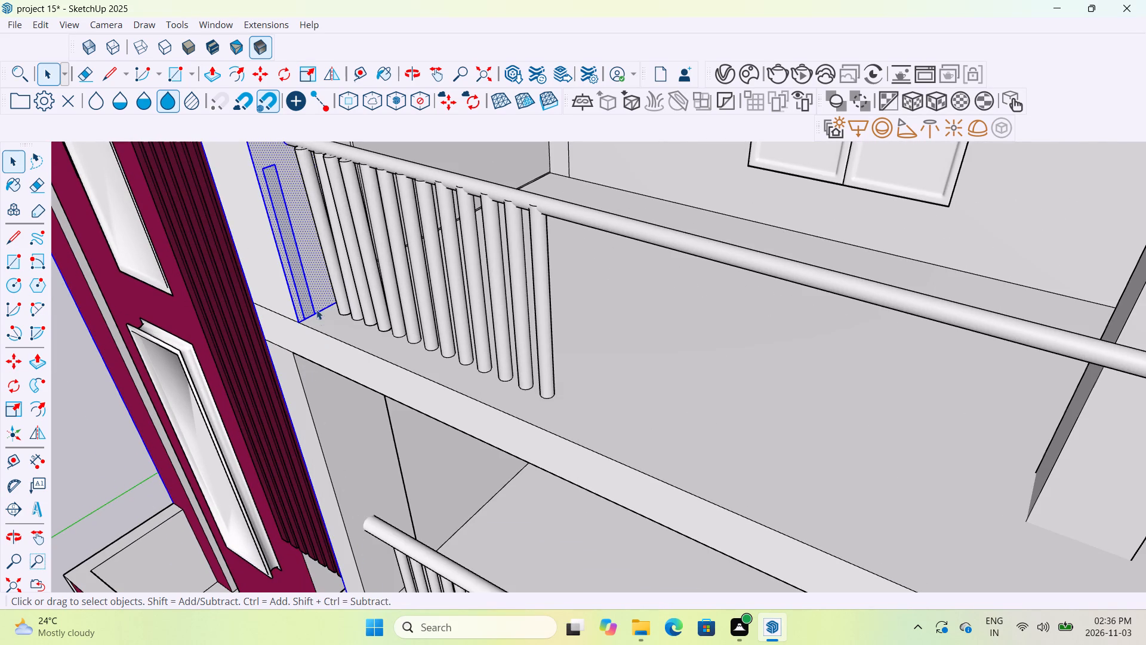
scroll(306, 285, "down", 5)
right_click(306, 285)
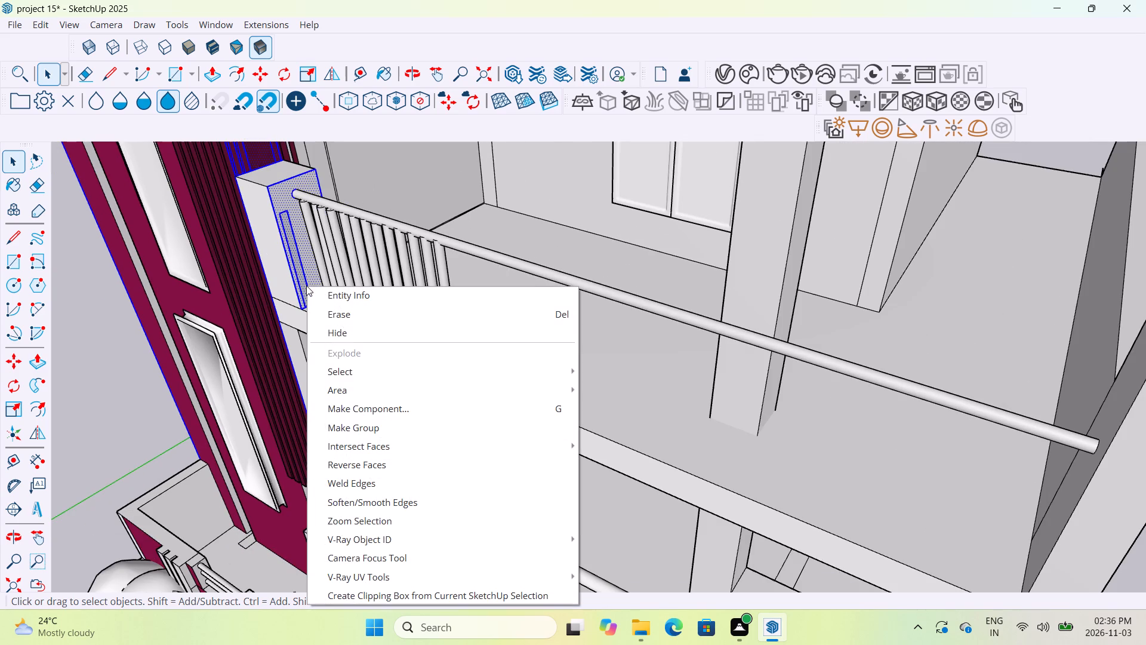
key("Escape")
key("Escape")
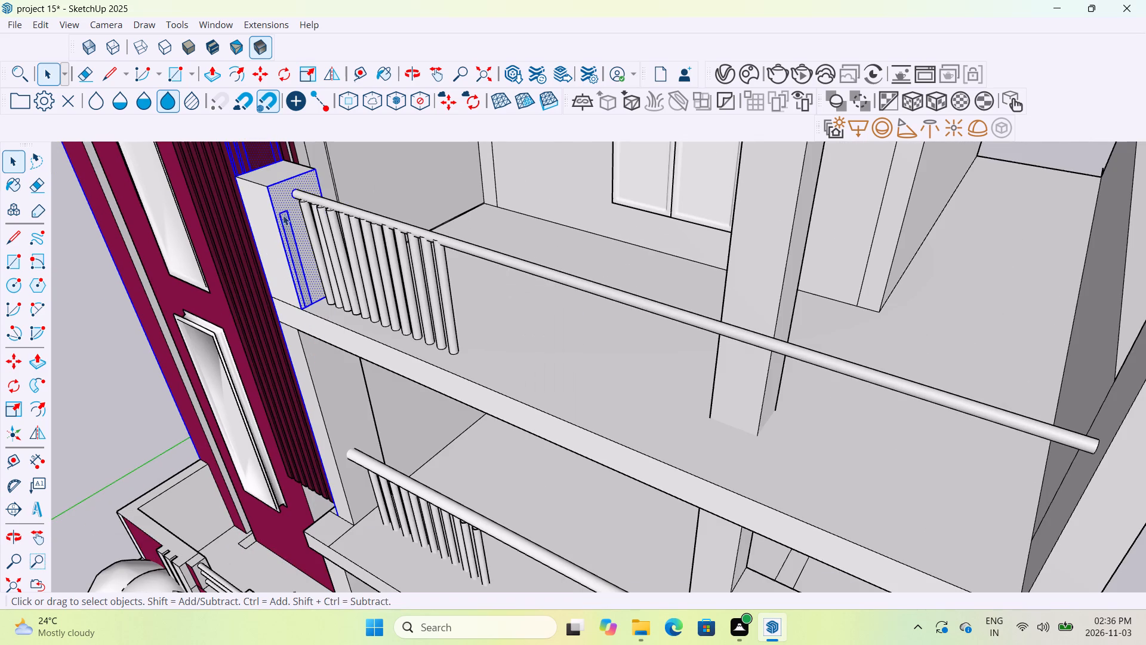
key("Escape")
Check that the pillar's edges and faces beside the upper terrace railing select separately from the narrow glass profile.
left_click(245, 220)
left_click(273, 199)
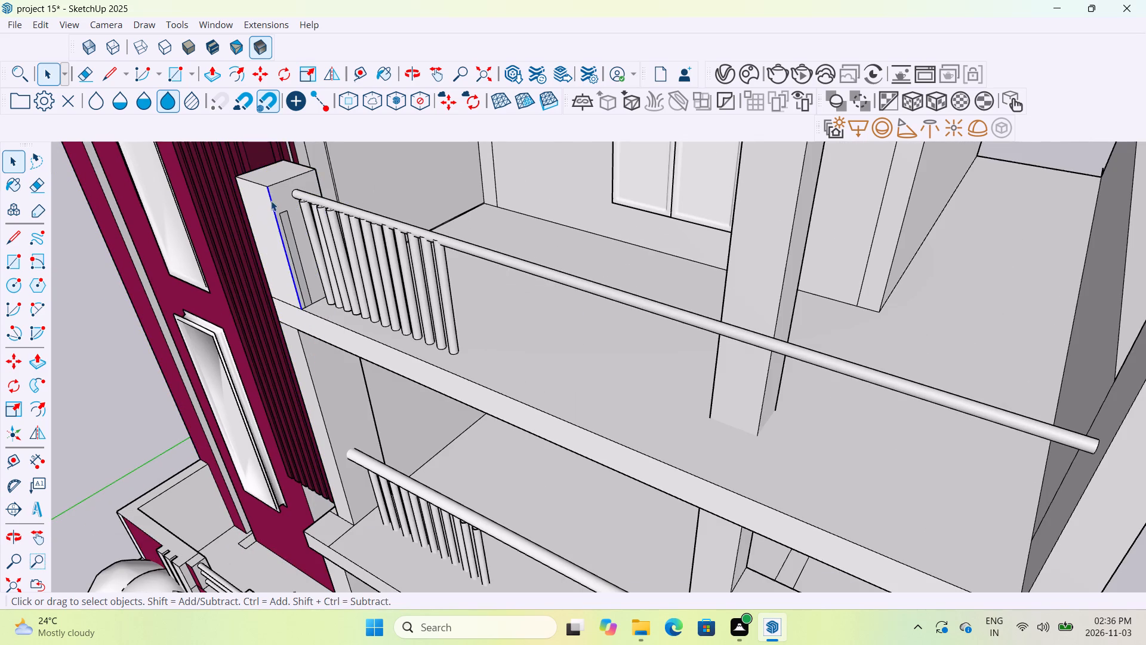
left_click(265, 207)
left_click(281, 201)
scroll(298, 250, "up", 4)
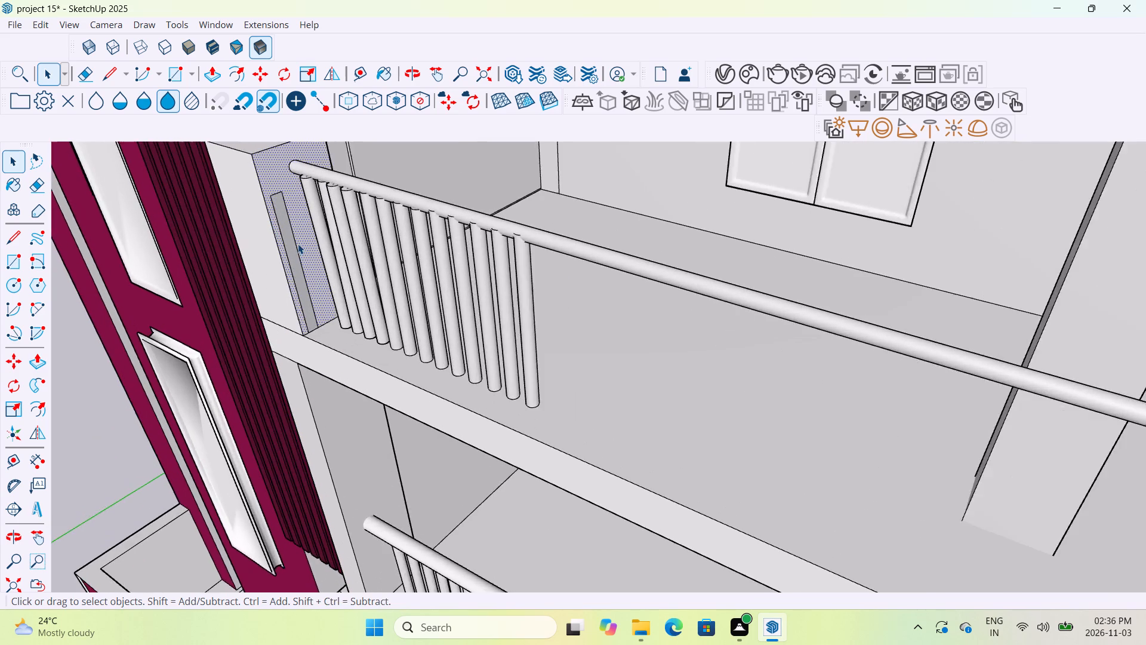
scroll(298, 243, "up", 5)
scroll(298, 243, "down", 2)
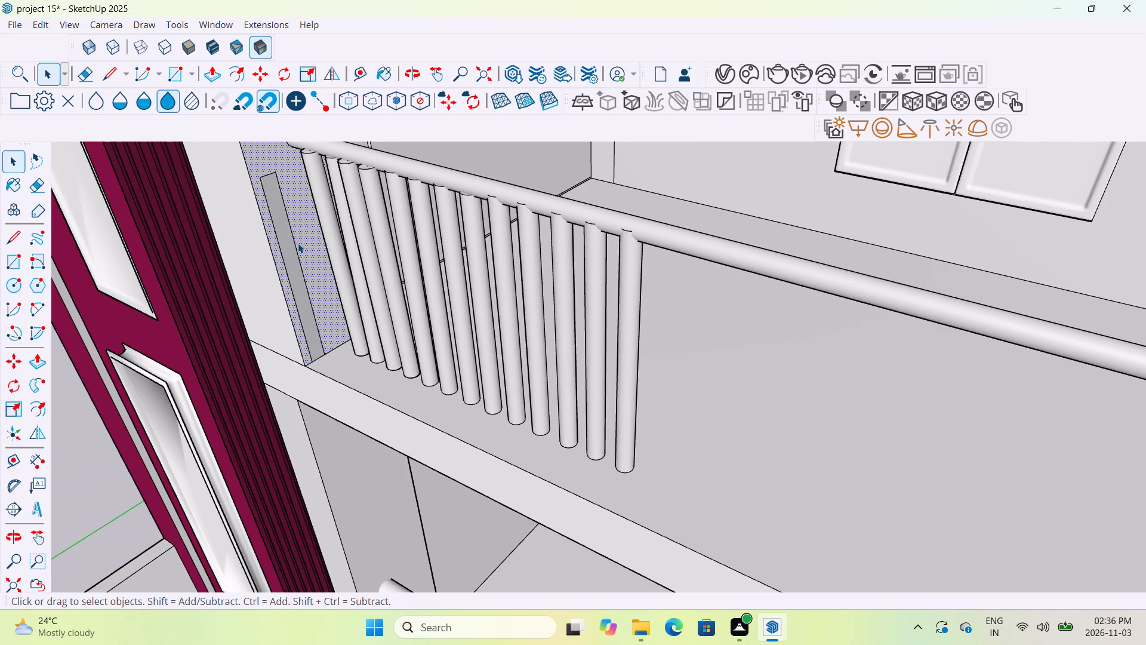
scroll(298, 243, "down", 1)
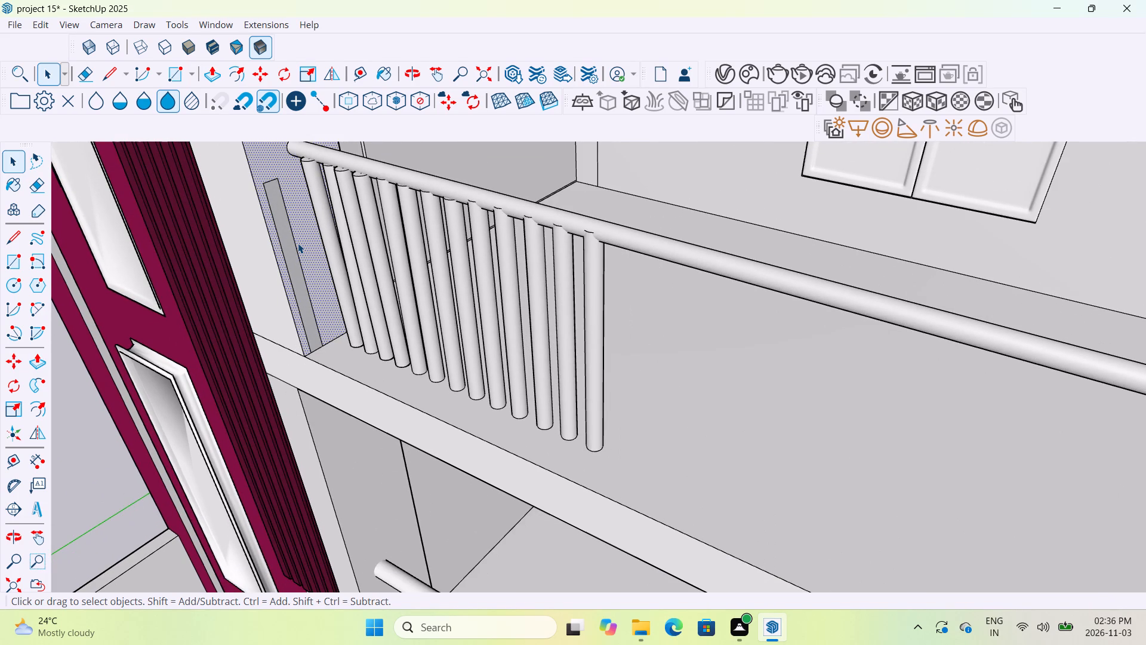
scroll(298, 243, "down", 20)
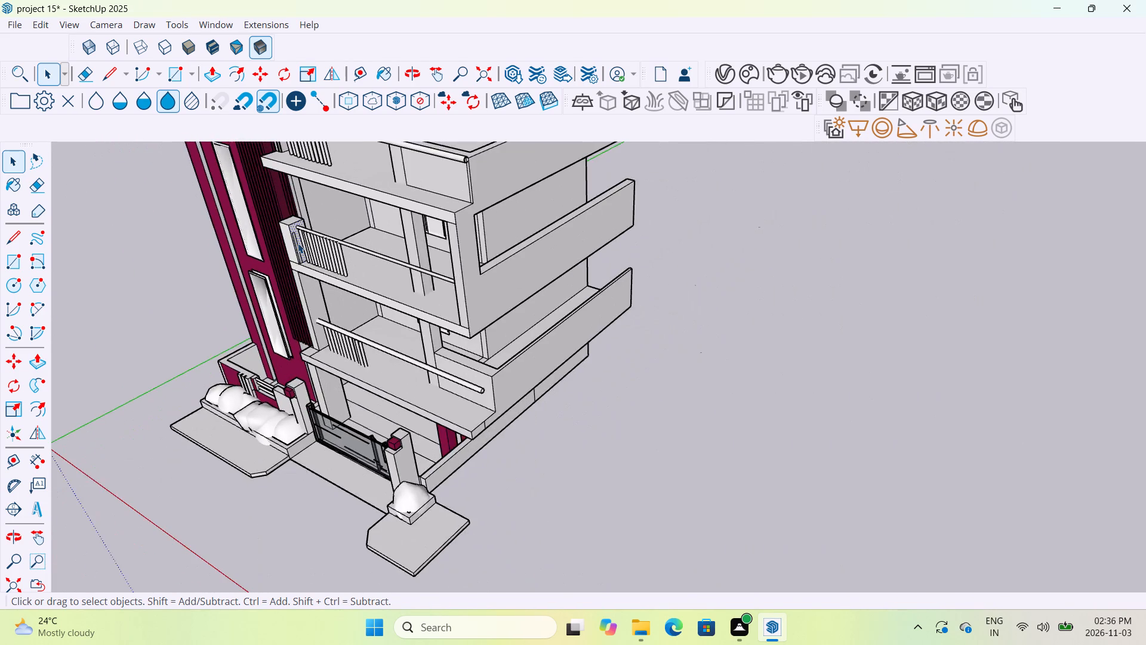
scroll(298, 243, "down", 4)
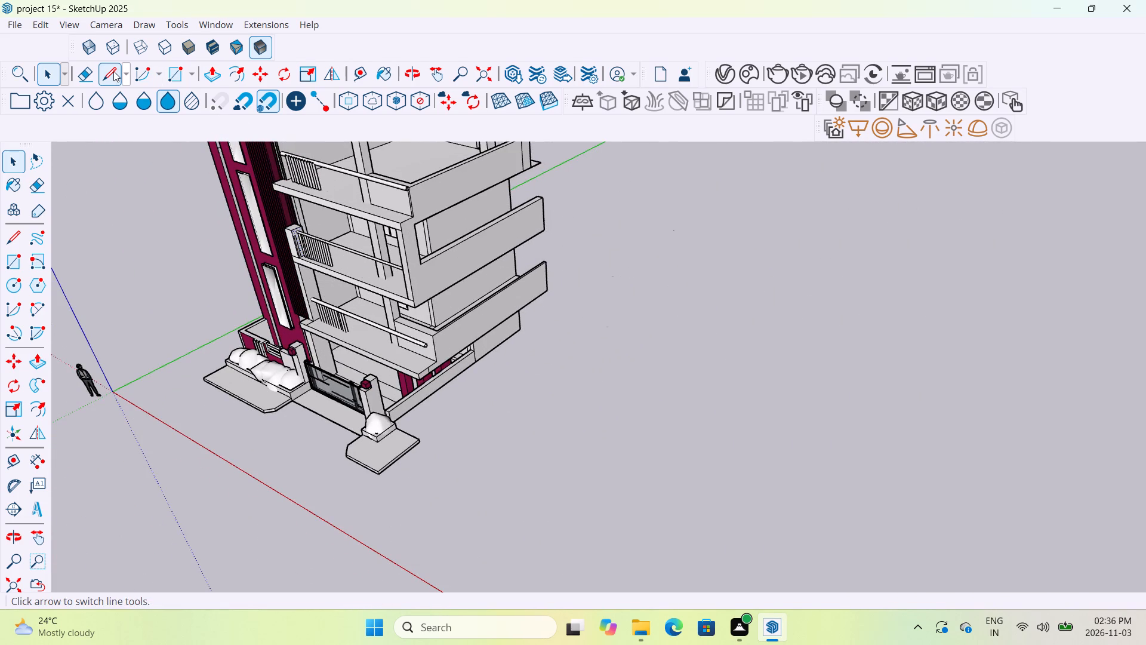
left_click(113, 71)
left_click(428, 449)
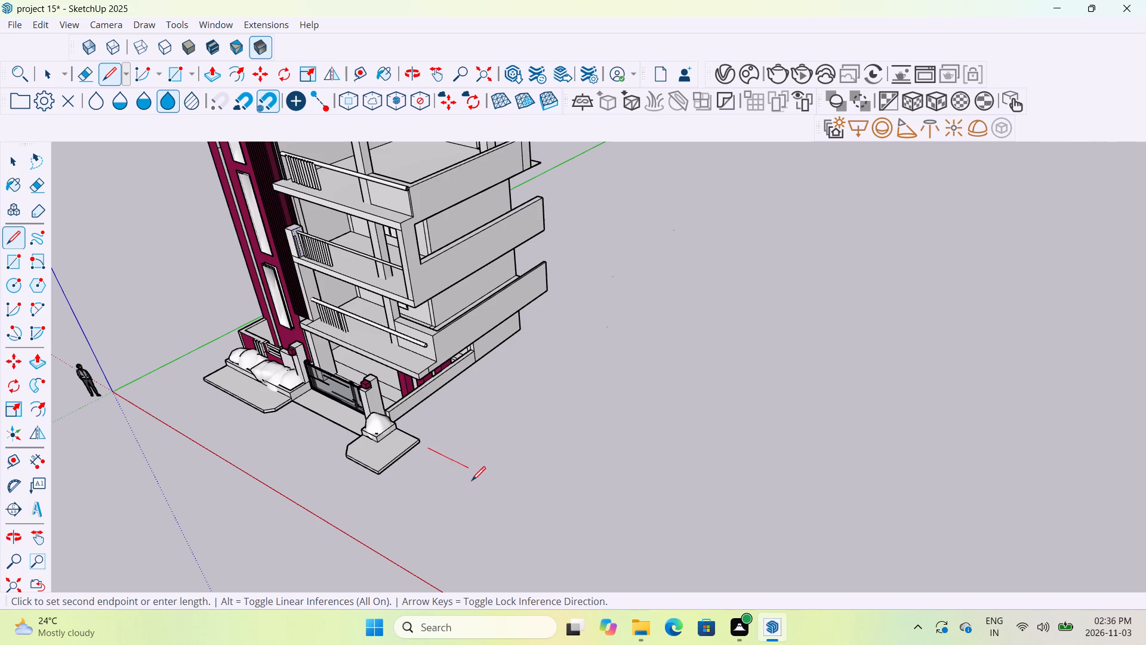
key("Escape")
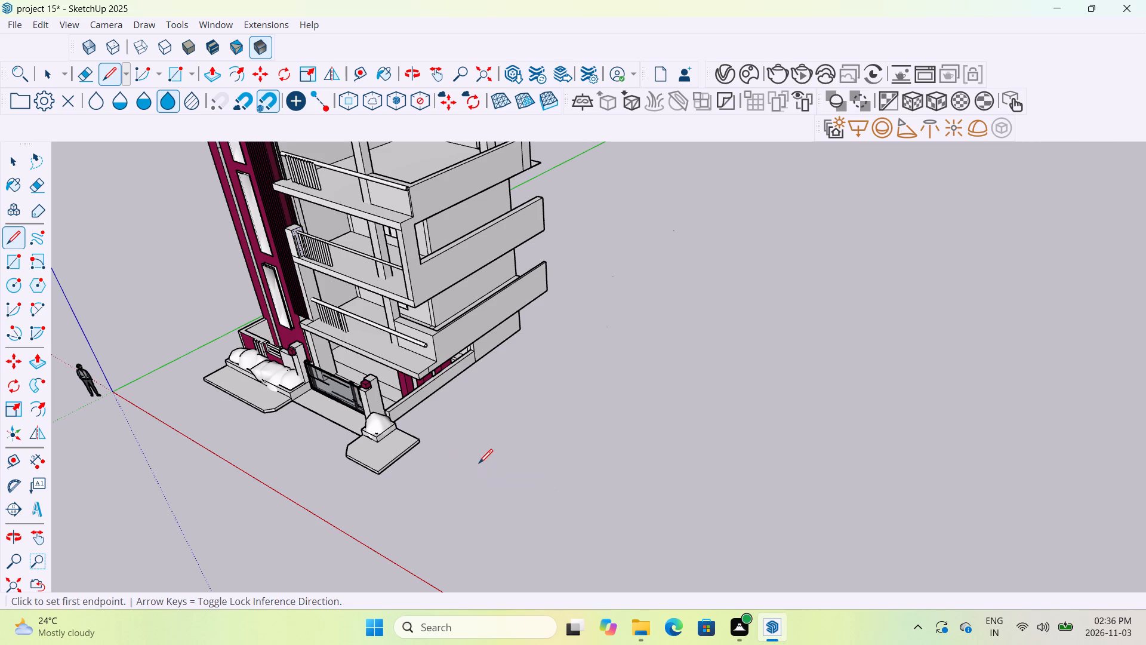
Draw a long, narrow rectangle on the open ground in front of the house, running along the red axis.
left_click(172, 69)
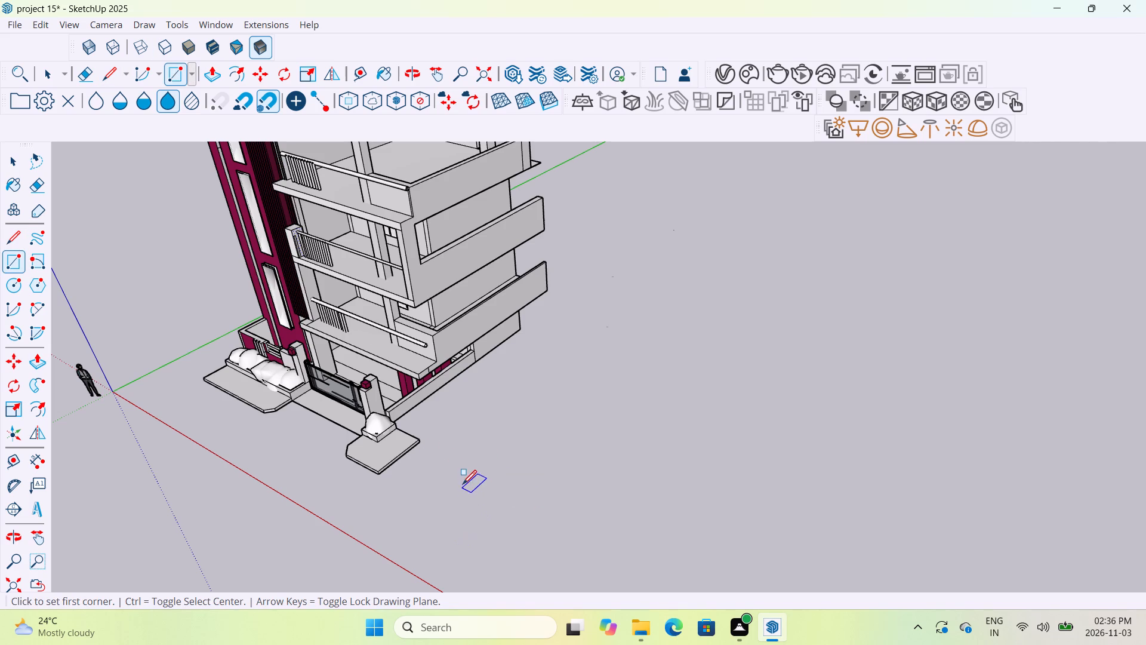
left_click(463, 485)
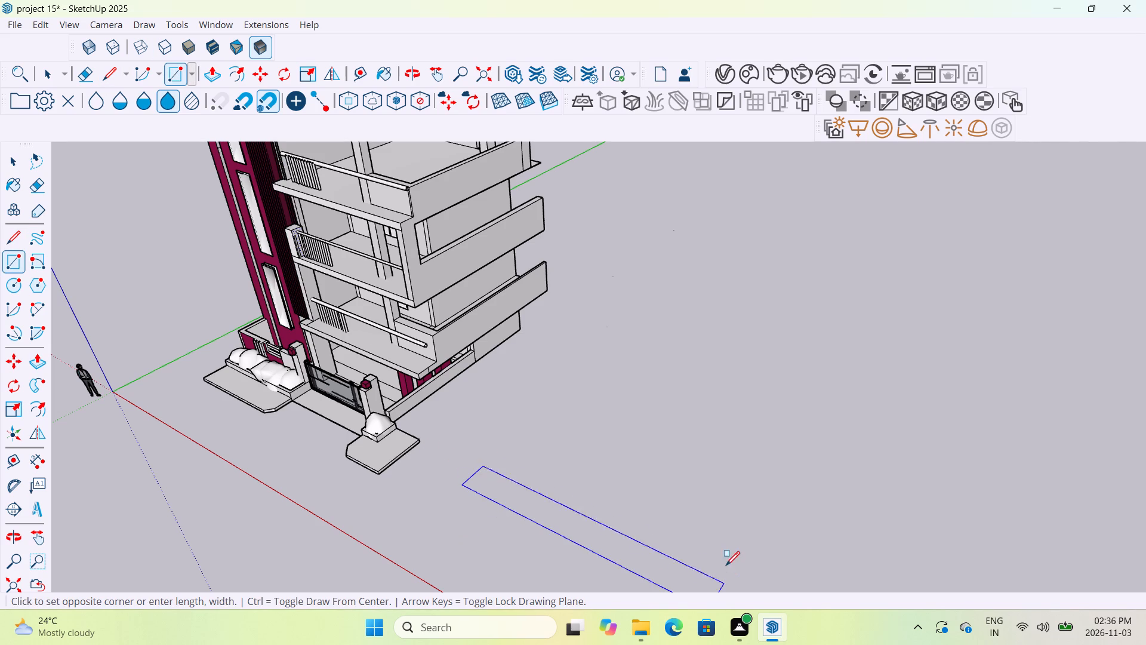
scroll(731, 567, "down", 12)
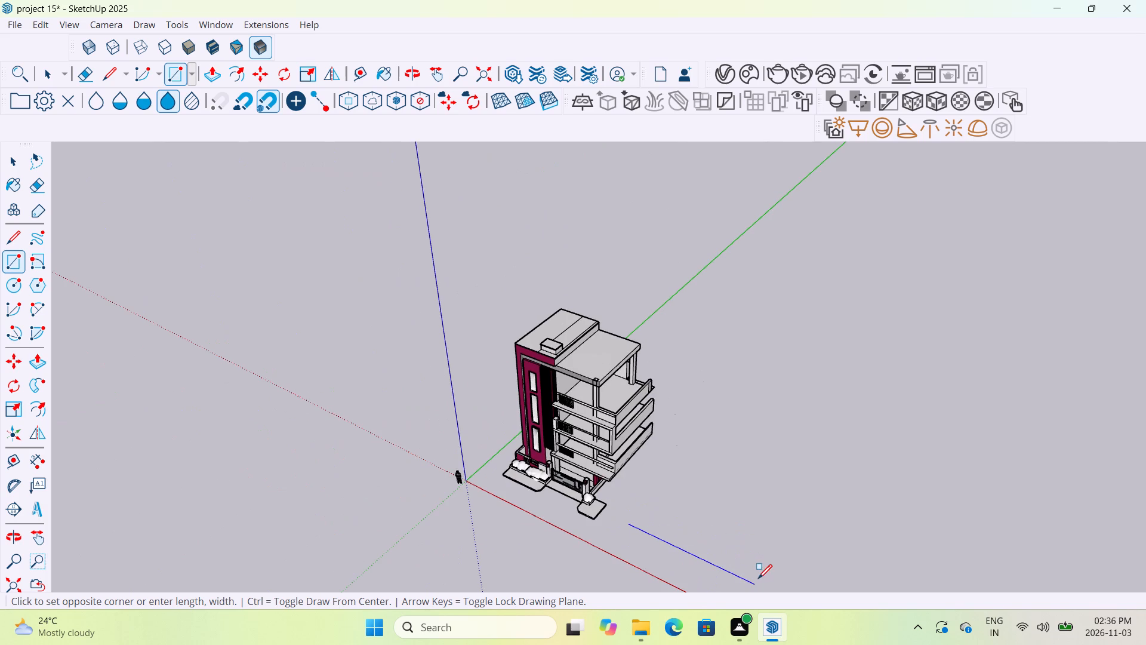
scroll(769, 586, "up", 5)
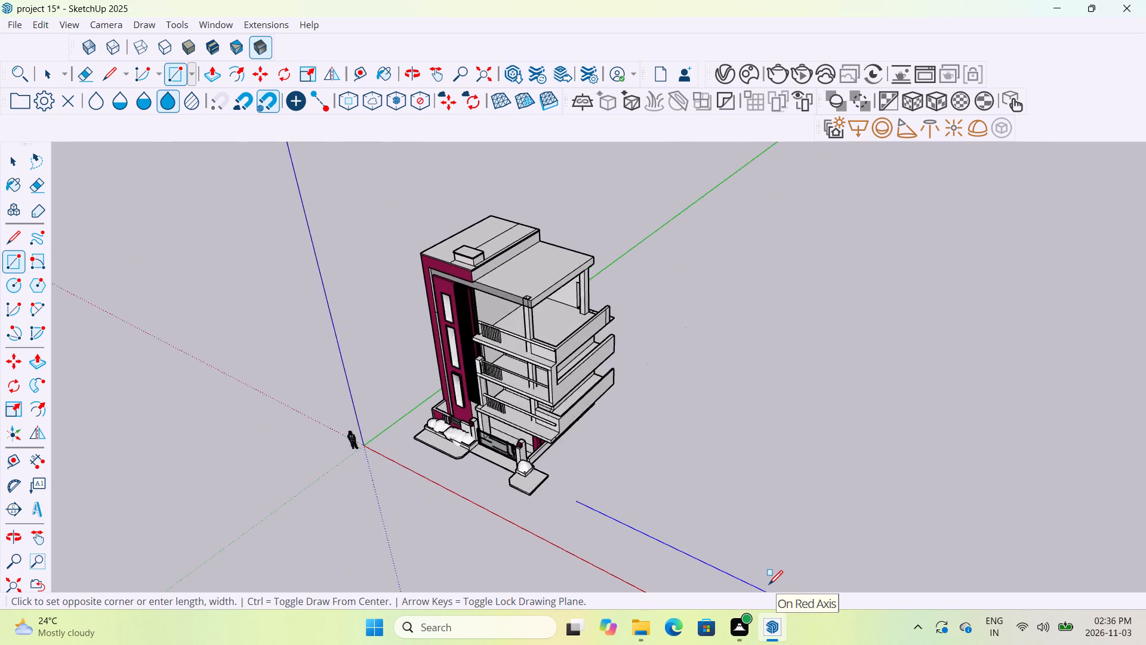
scroll(769, 586, "up", 5)
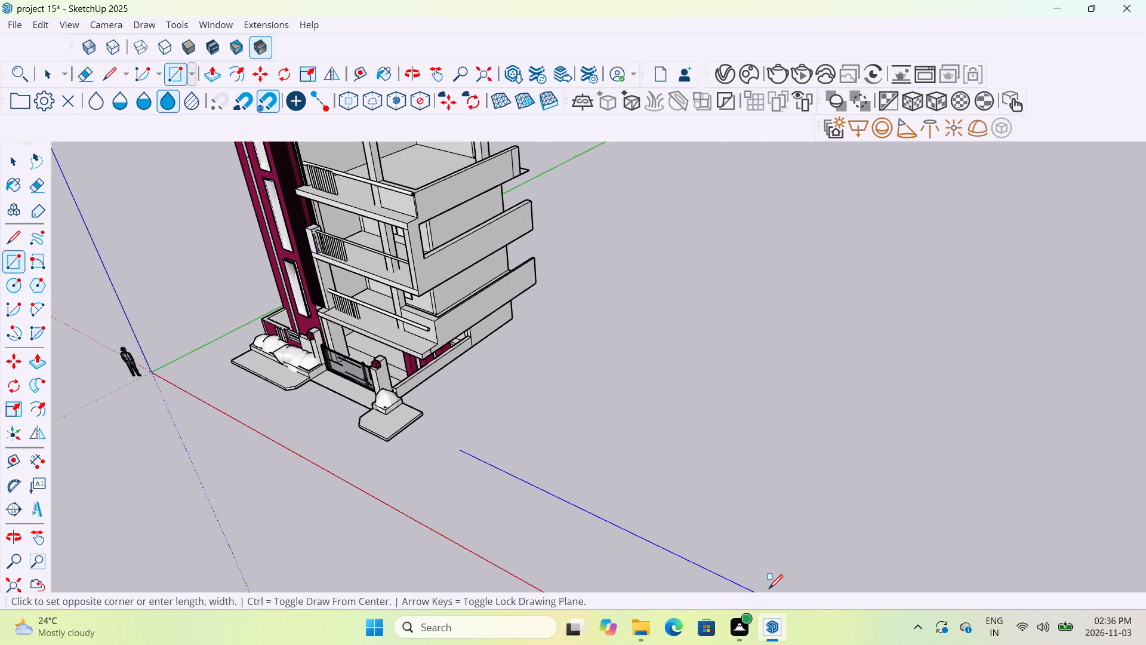
scroll(757, 575, "up", 10)
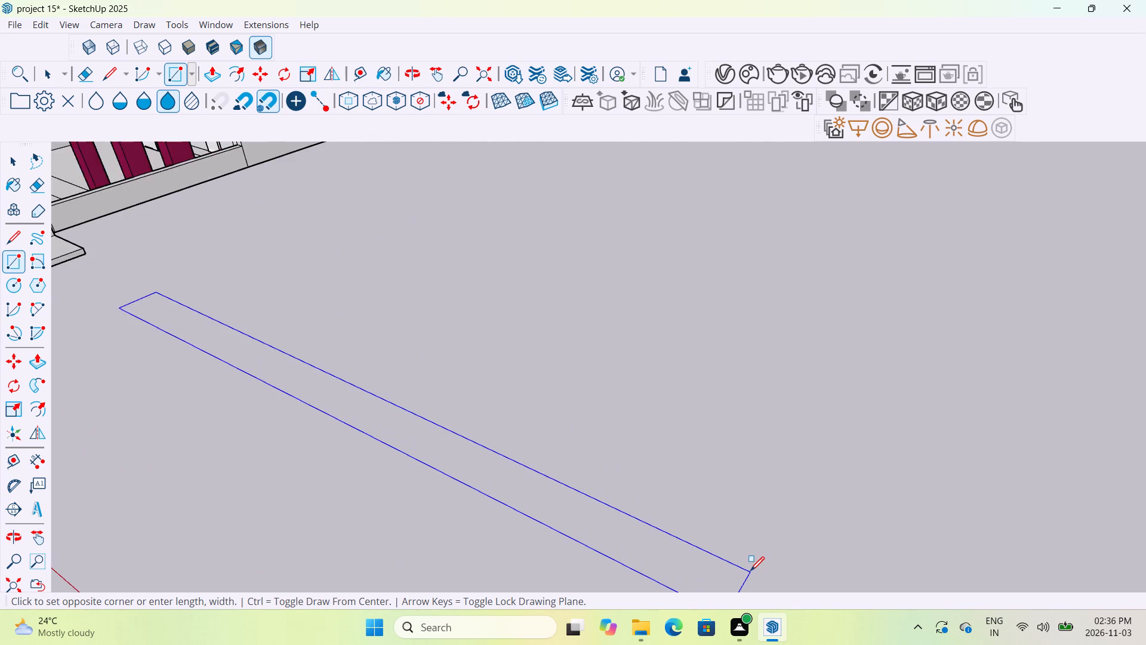
scroll(750, 572, "up", 1)
middle_click_drag(750, 572, 785, 468)
middle_click_drag(785, 468, 787, 557)
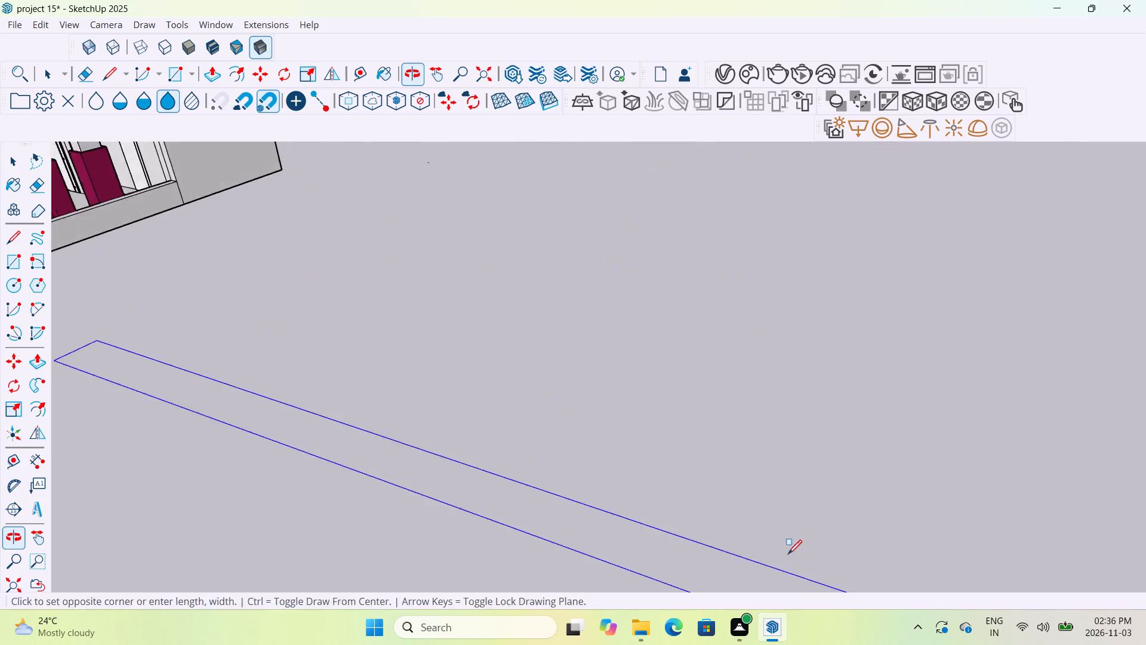
middle_click_drag(790, 549, 808, 508)
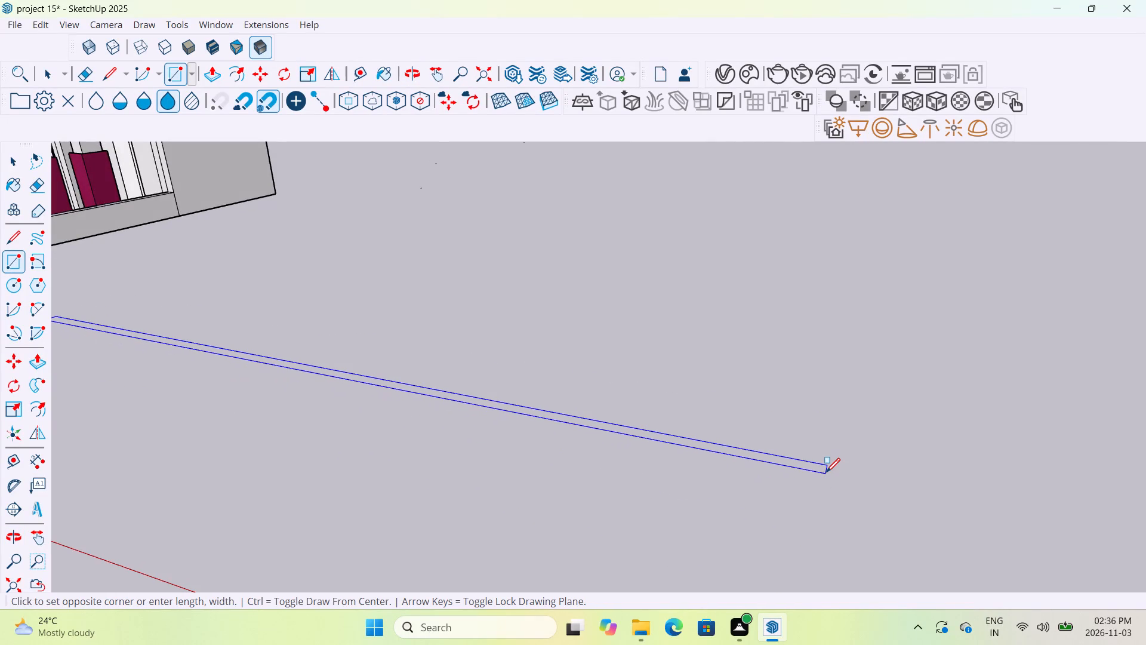
left_click(826, 477)
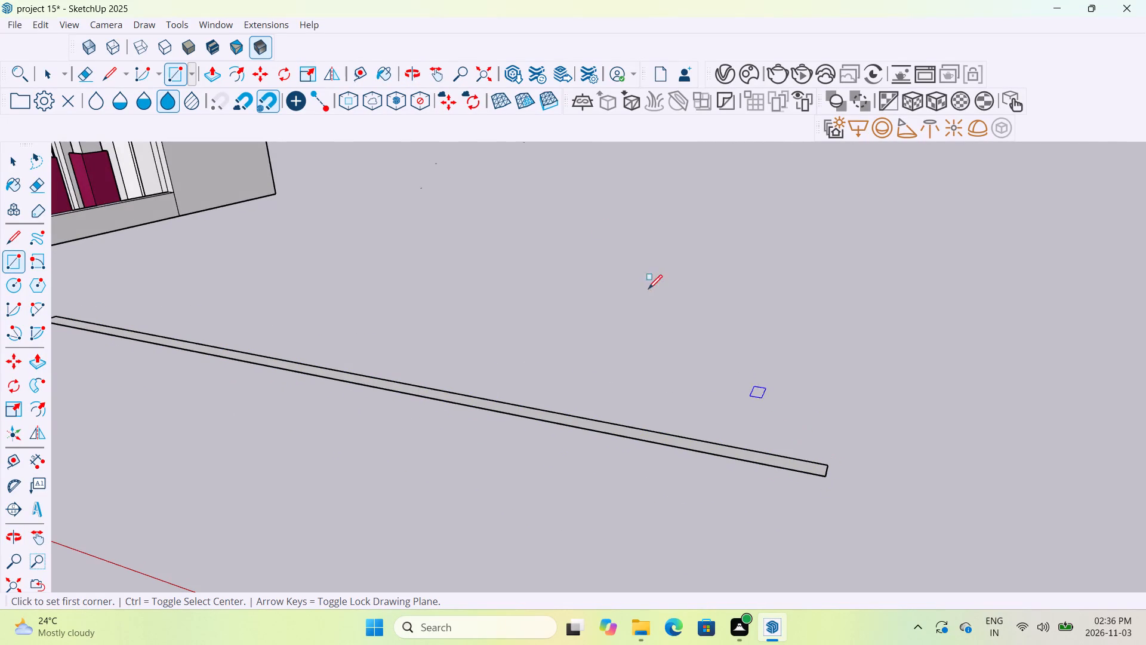
Extrude the narrow ground rectangle upward with Push/Pull into a thin, upright freestanding panel.
left_click(205, 67)
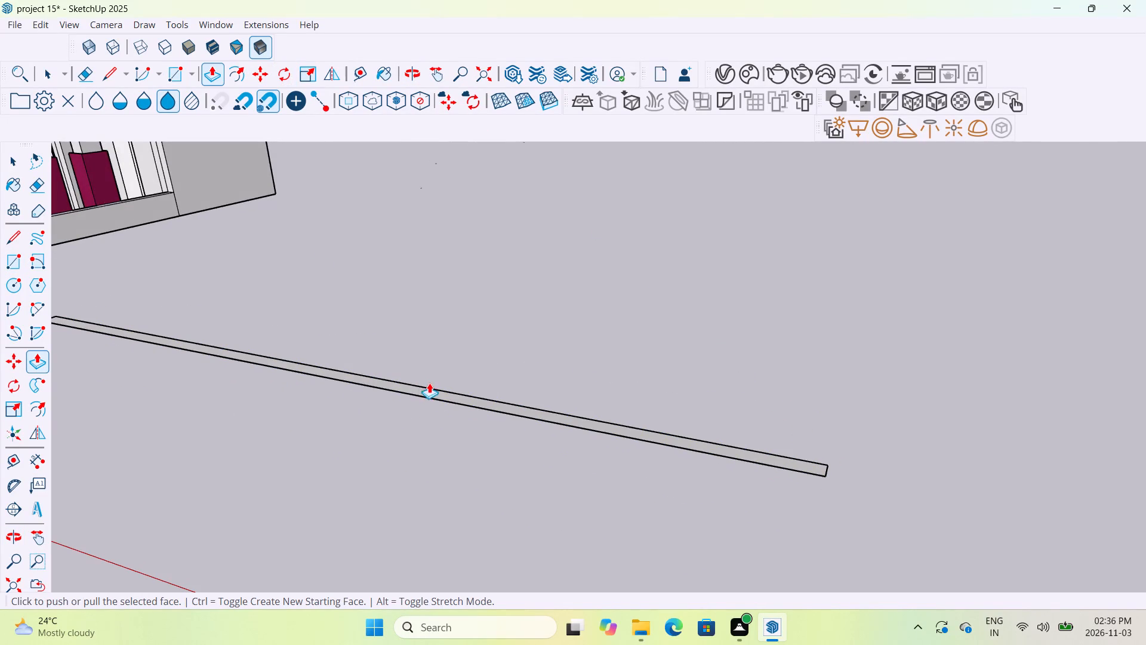
scroll(430, 389, "up", 5)
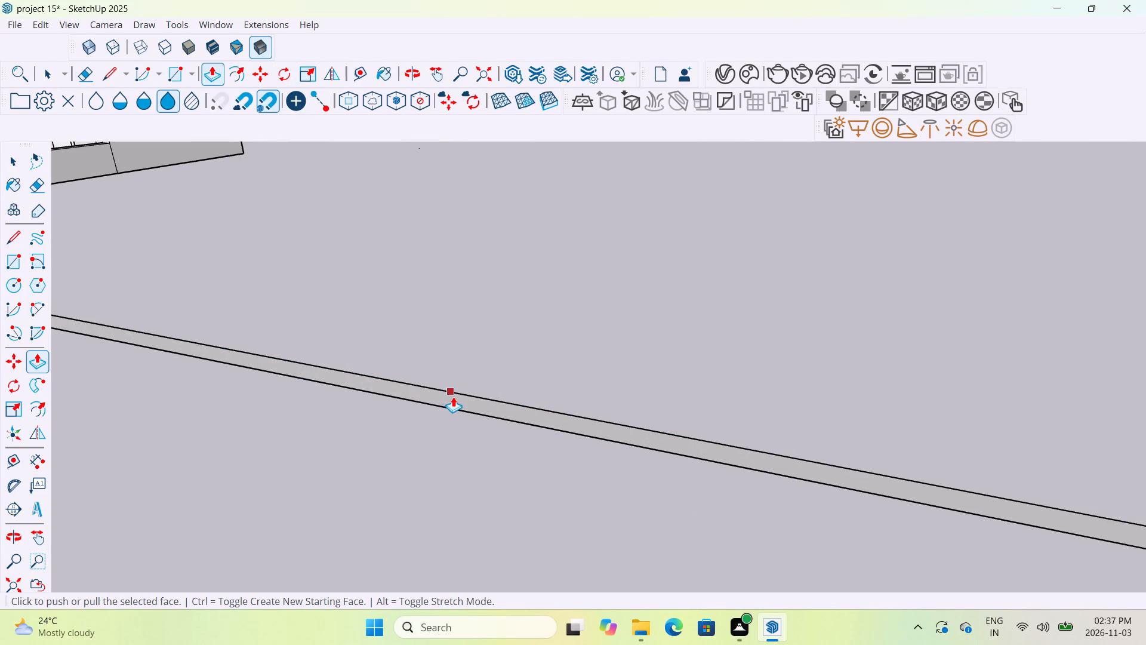
scroll(664, 434, "up", 5)
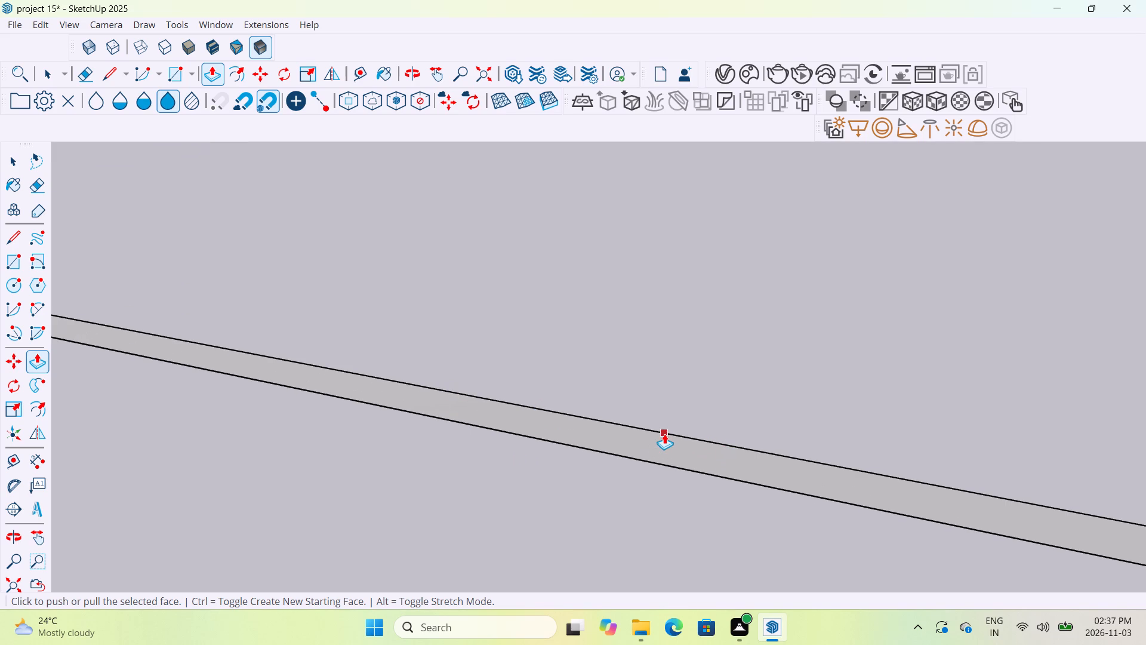
left_click_drag(649, 440, 649, 367)
scroll(649, 367, "down", 11)
scroll(649, 369, "up", 1)
scroll(649, 369, "down", 8)
scroll(728, 380, "up", 5)
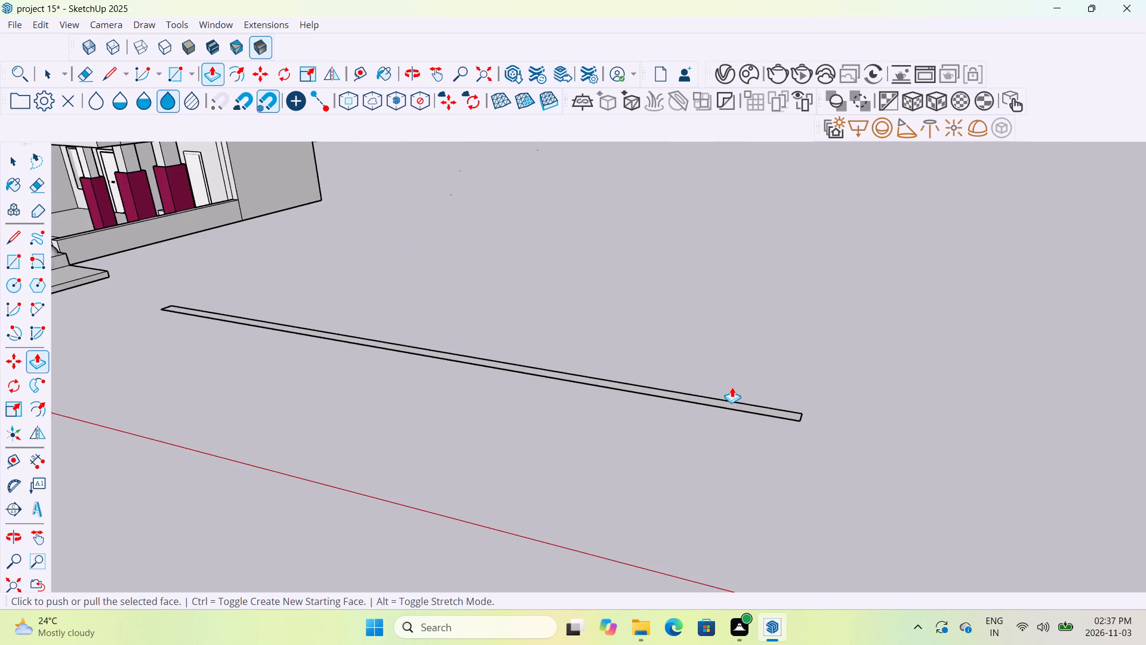
middle_click_drag(734, 397, 734, 457)
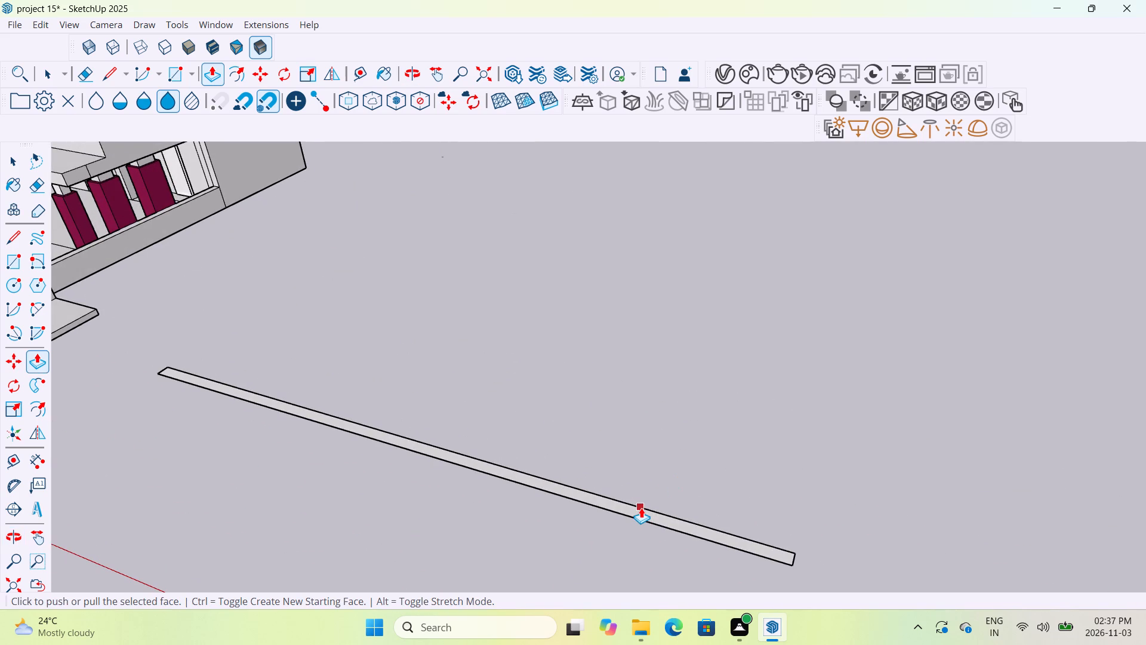
key("Escape")
key("Escape")
left_click_drag(643, 504, 640, 455)
left_click(636, 508)
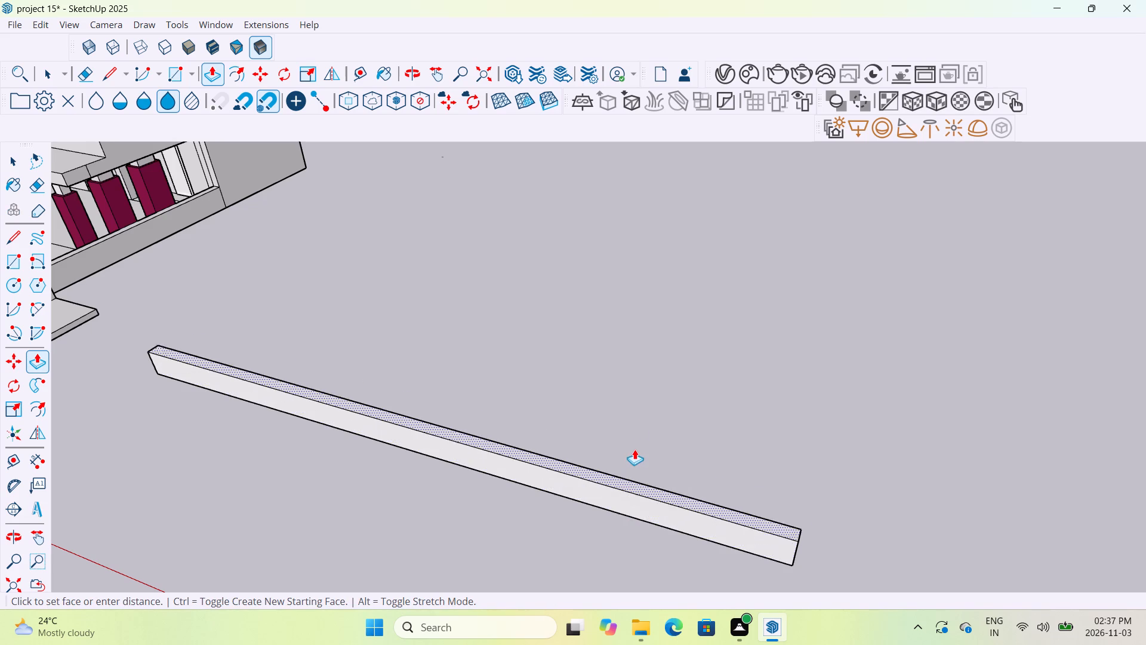
middle_click_drag(636, 421, 667, 322)
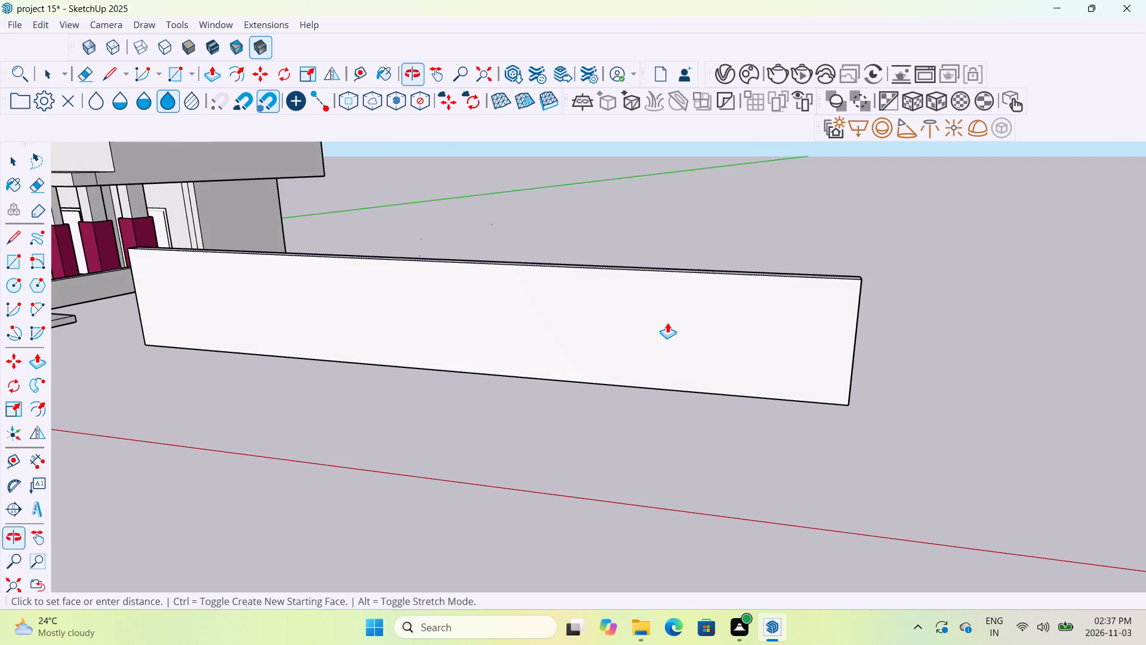
left_click(667, 322)
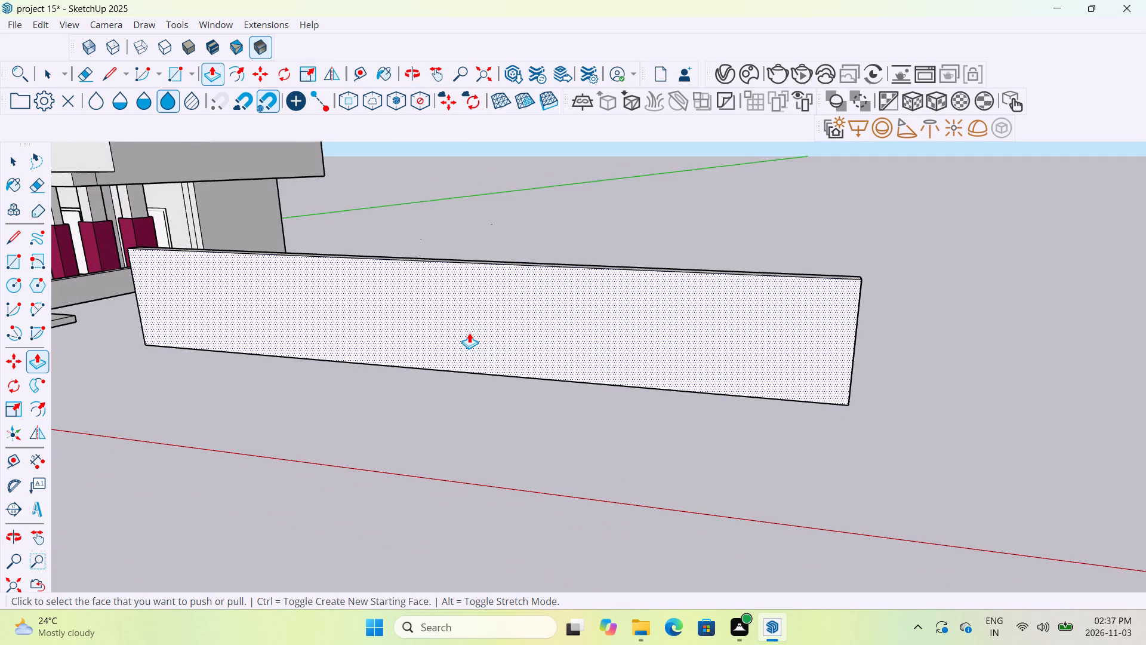
Select all faces and edges of the freestanding upright panel on the ground and make them a group.
key("m")
key("Escape")
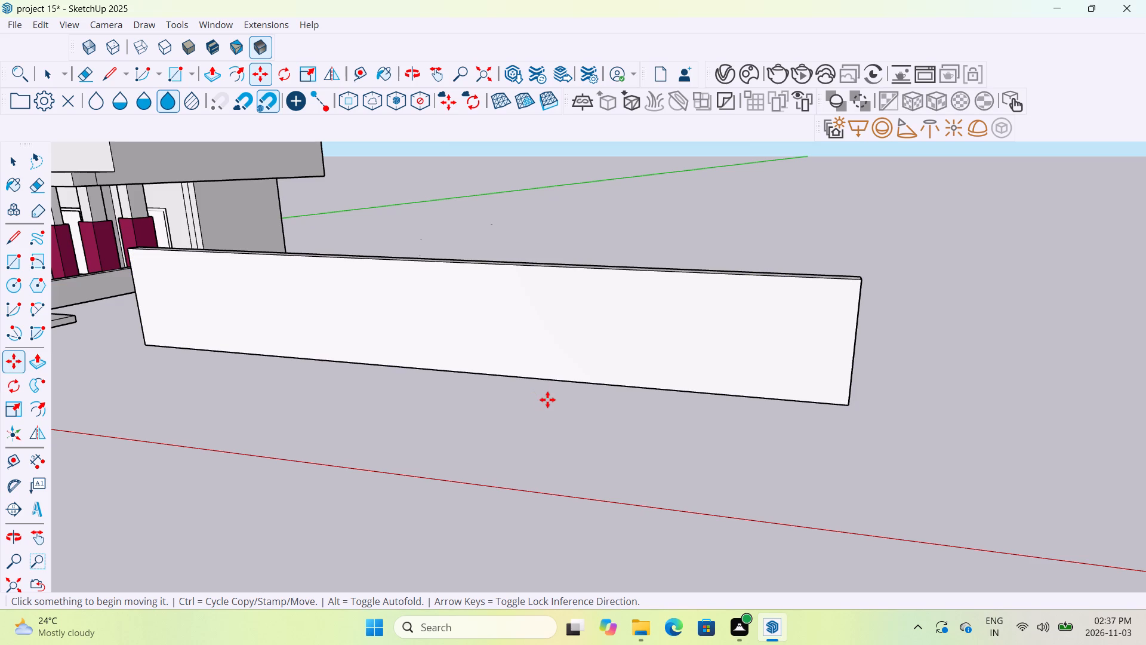
left_click_drag(781, 420, 728, 395)
left_click(42, 74)
left_click_drag(811, 417, 726, 257)
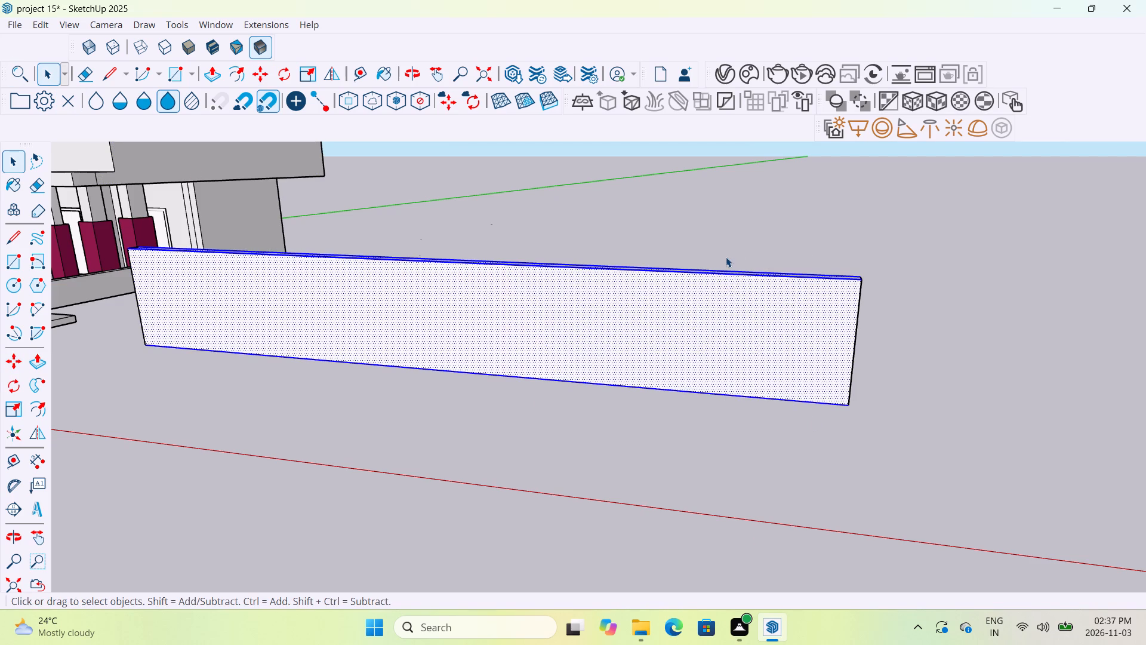
left_click_drag(950, 380, 208, 307)
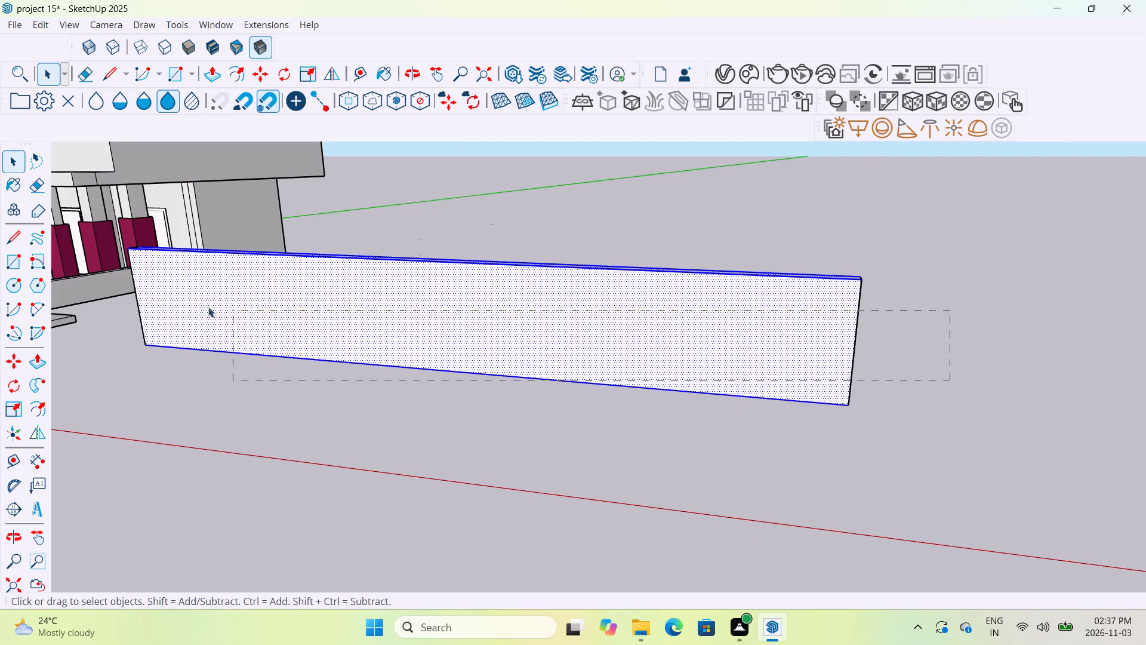
left_click_drag(208, 307, 131, 282)
middle_click_drag(220, 296, 319, 315)
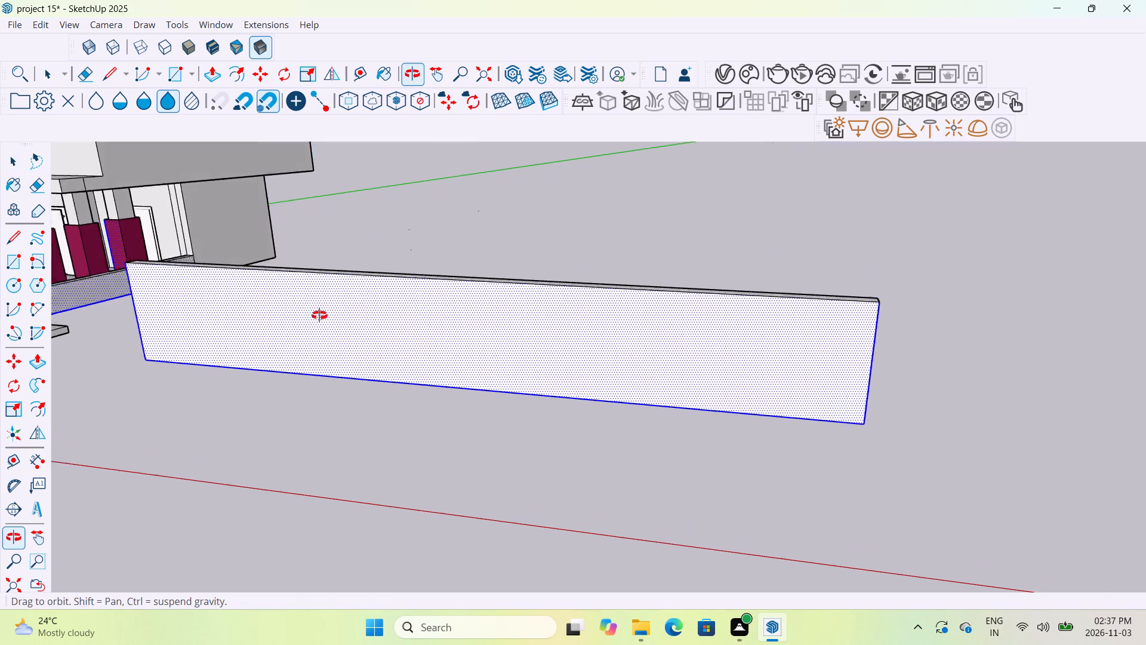
middle_click_drag(319, 315, 403, 315)
key("Escape")
left_click_drag(289, 309, 554, 497)
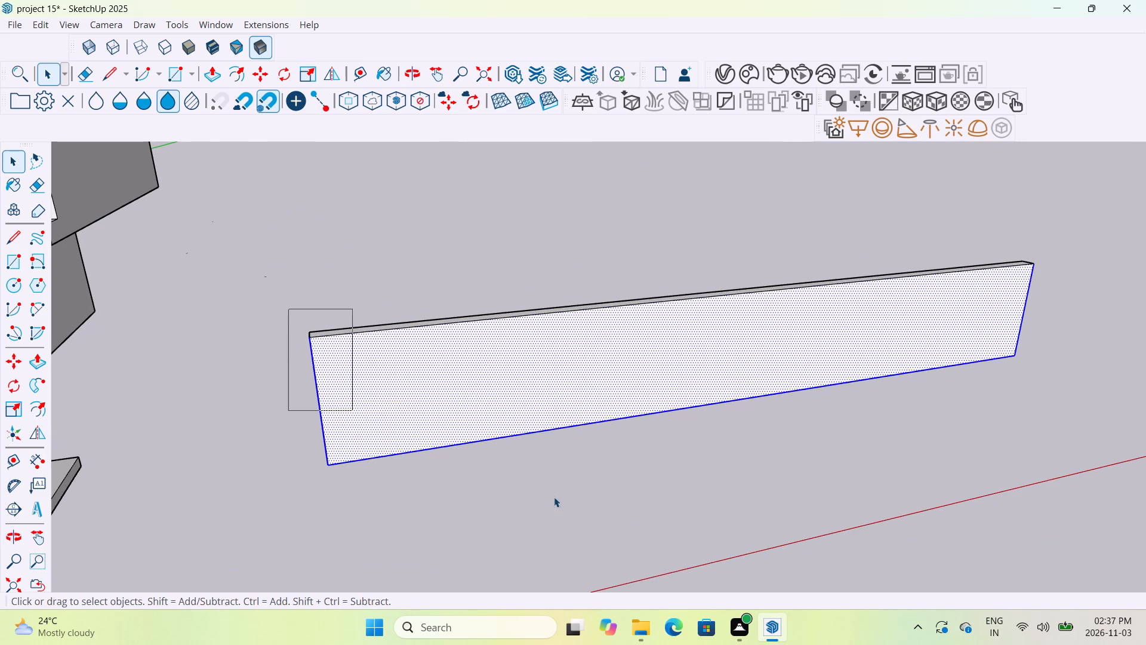
left_click_drag(554, 497, 1038, 415)
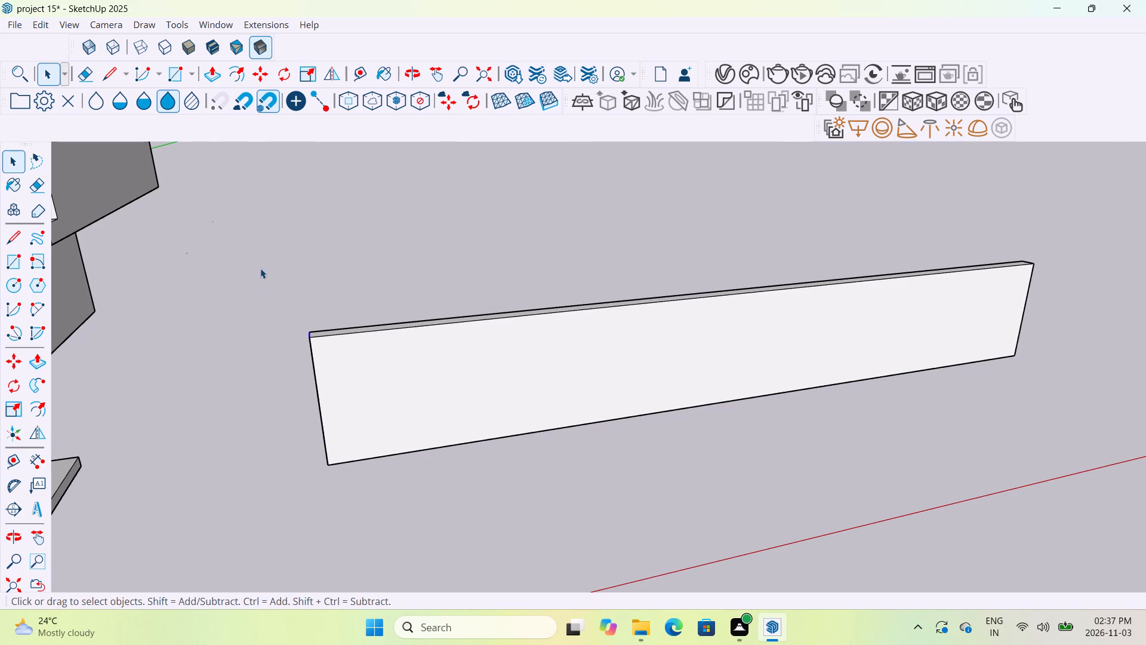
left_click_drag(260, 268, 1145, 423)
left_click_drag(285, 201, 1040, 461)
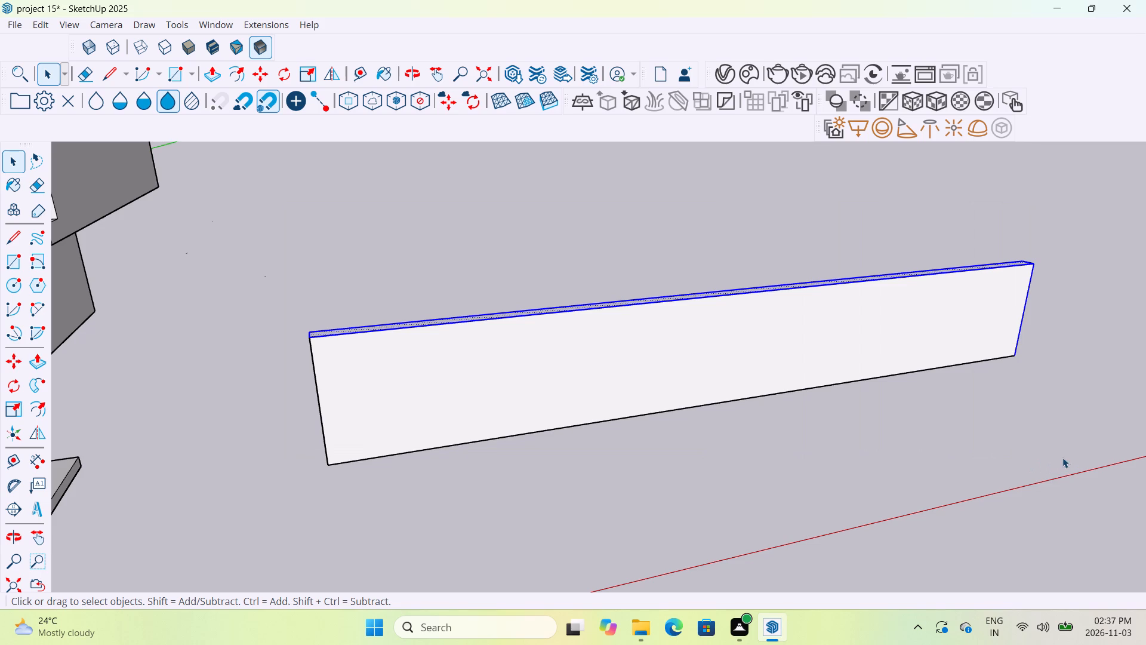
left_click_drag(1039, 443, 270, 274)
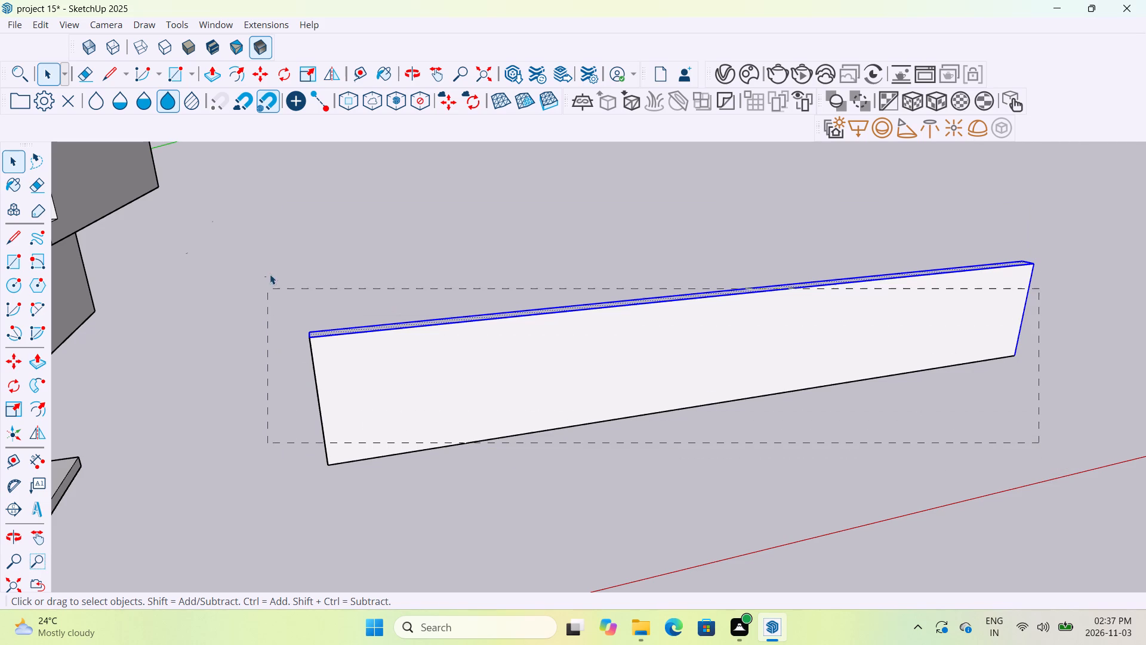
left_click_drag(270, 274, 270, 244)
right_click(448, 381)
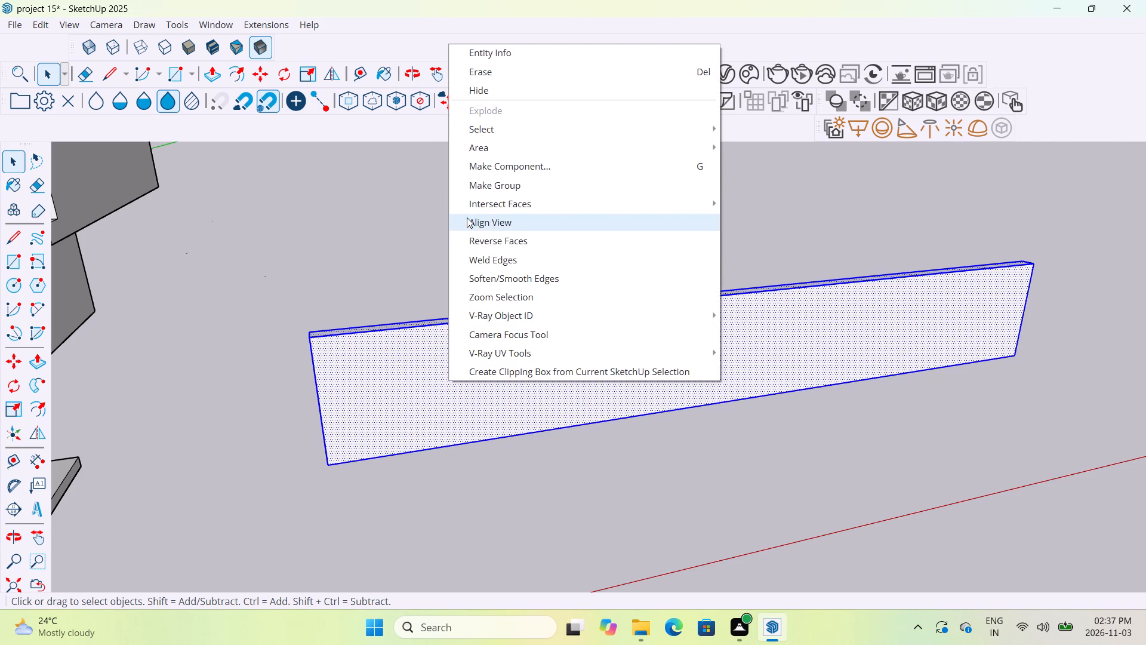
left_click(486, 188)
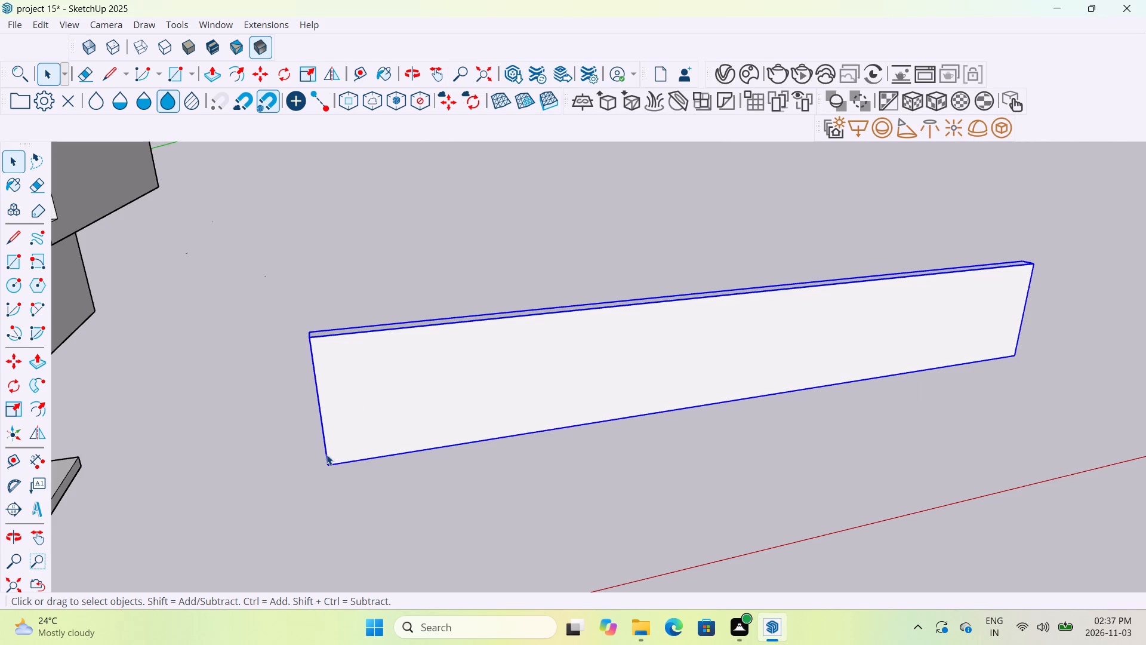
Move the panel group by its bottom front corner onto the lowest front terrace's slab edge, beside the pillar.
key("m")
left_click(326, 464)
scroll(264, 465, "down", 5)
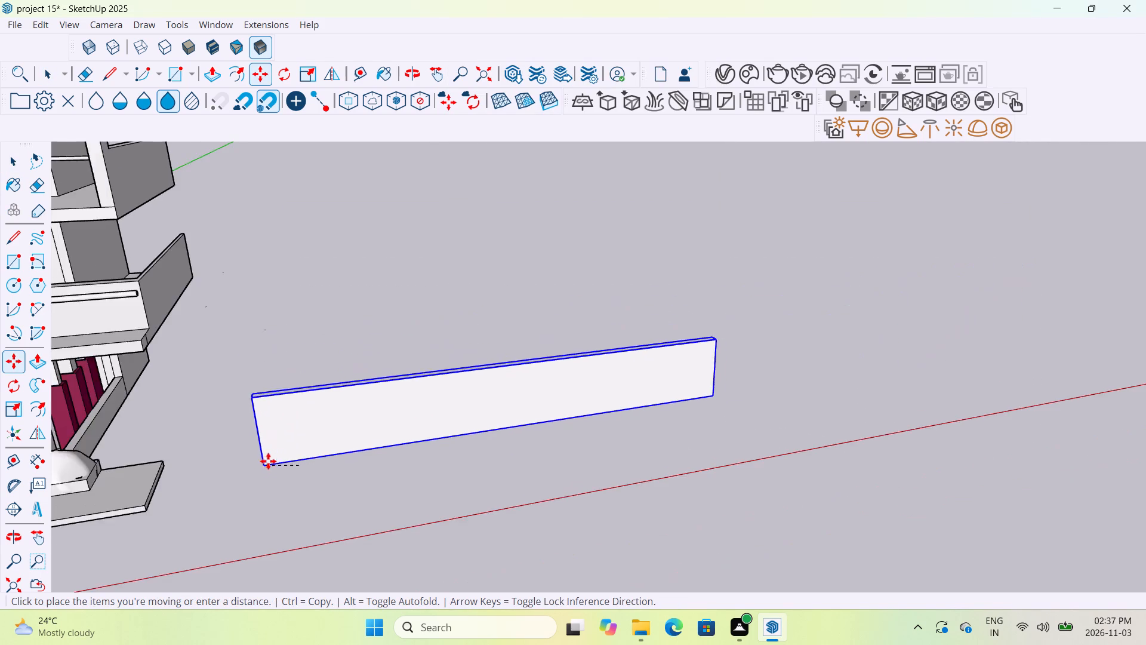
scroll(268, 461, "down", 5)
scroll(298, 449, "up", 1)
scroll(304, 449, "down", 16)
scroll(172, 373, "up", 7)
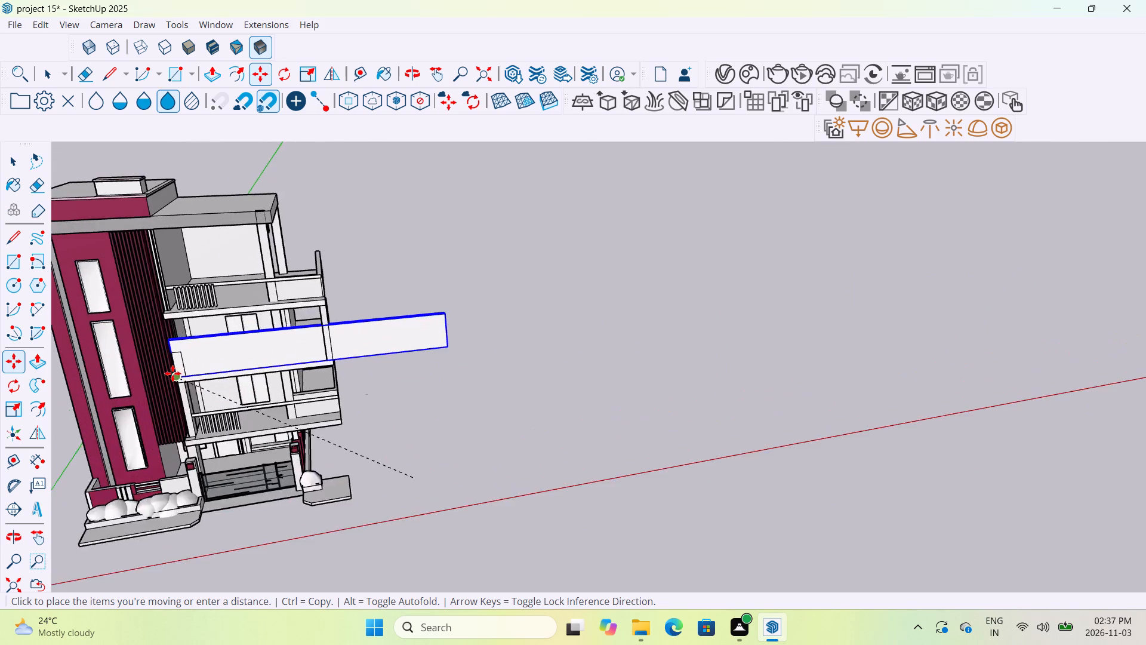
scroll(172, 373, "up", 17)
scroll(216, 424, "down", 6)
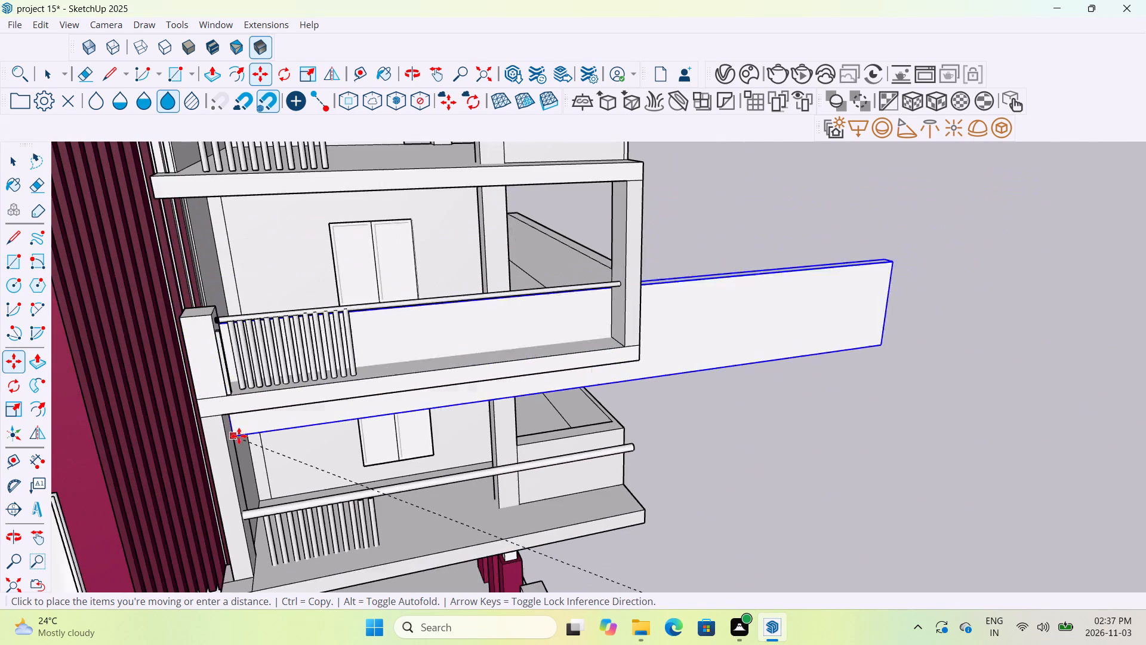
scroll(239, 436, "down", 5)
scroll(250, 531, "up", 9)
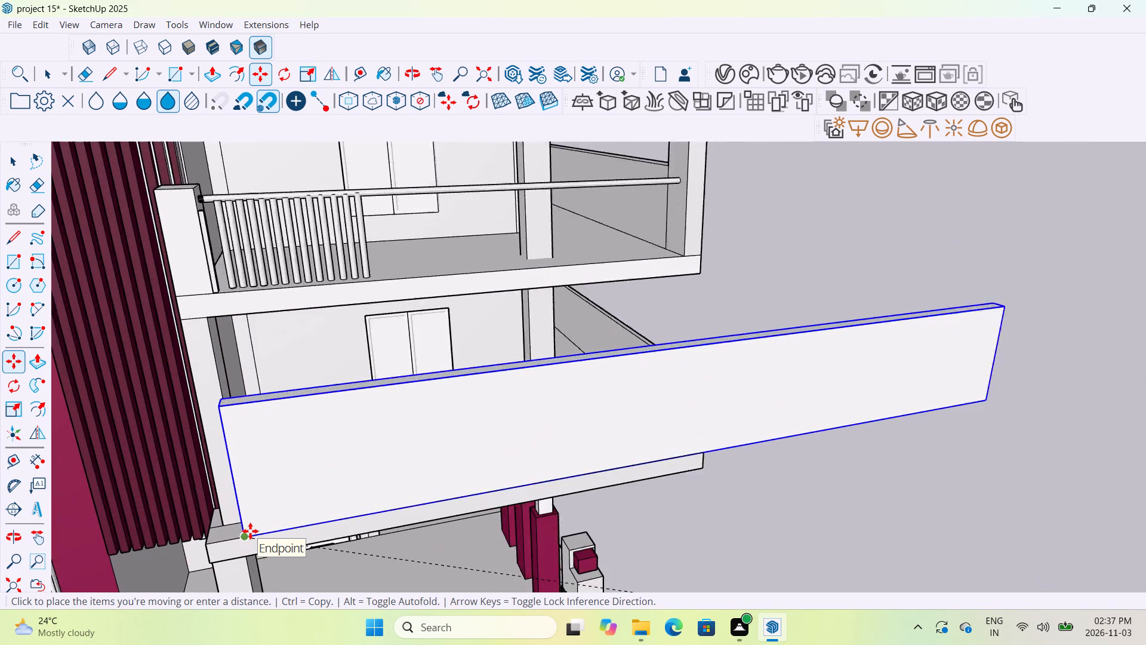
scroll(250, 531, "up", 6)
left_click(247, 509)
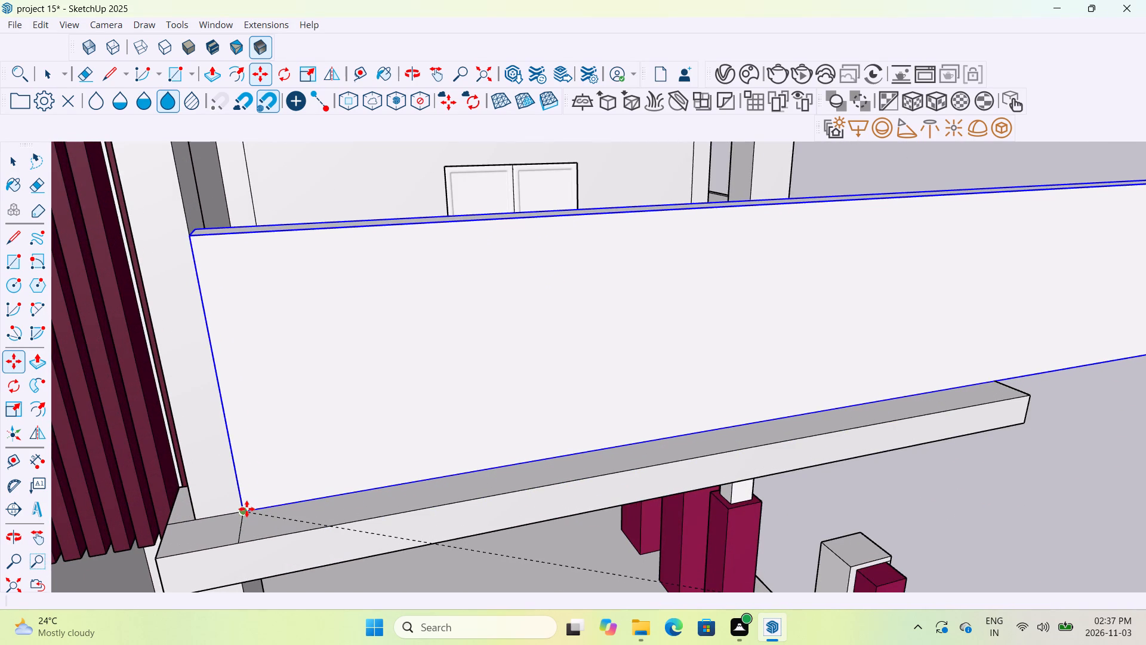
Explode the panel group on the lowest front terrace.
right_click(475, 296)
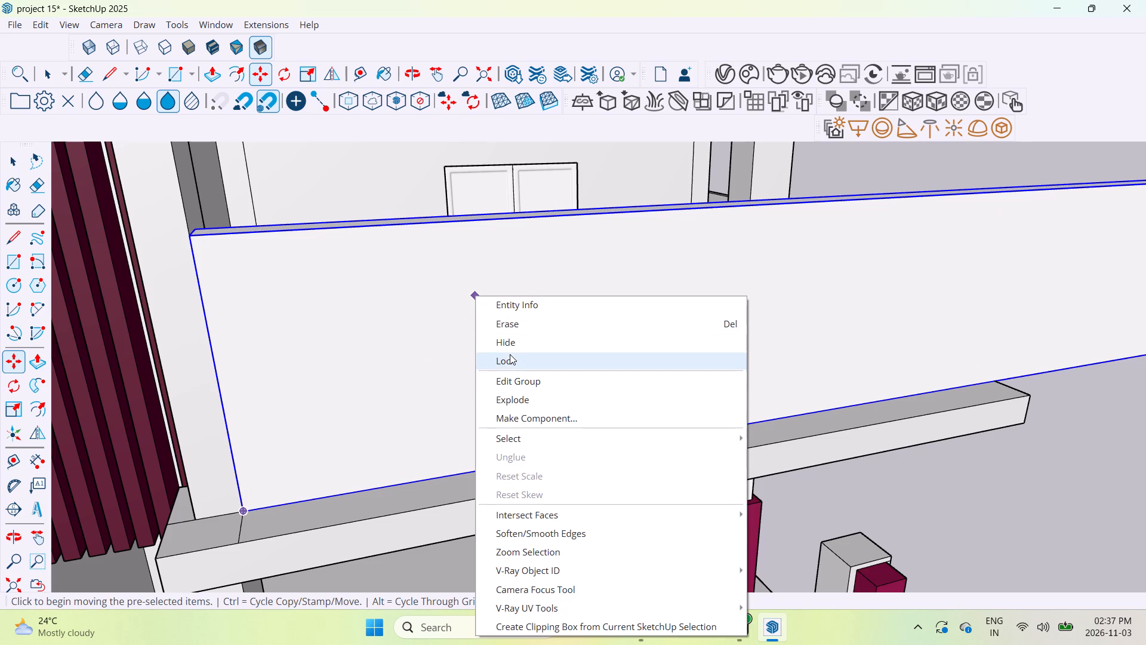
left_click(513, 401)
right_click(468, 271)
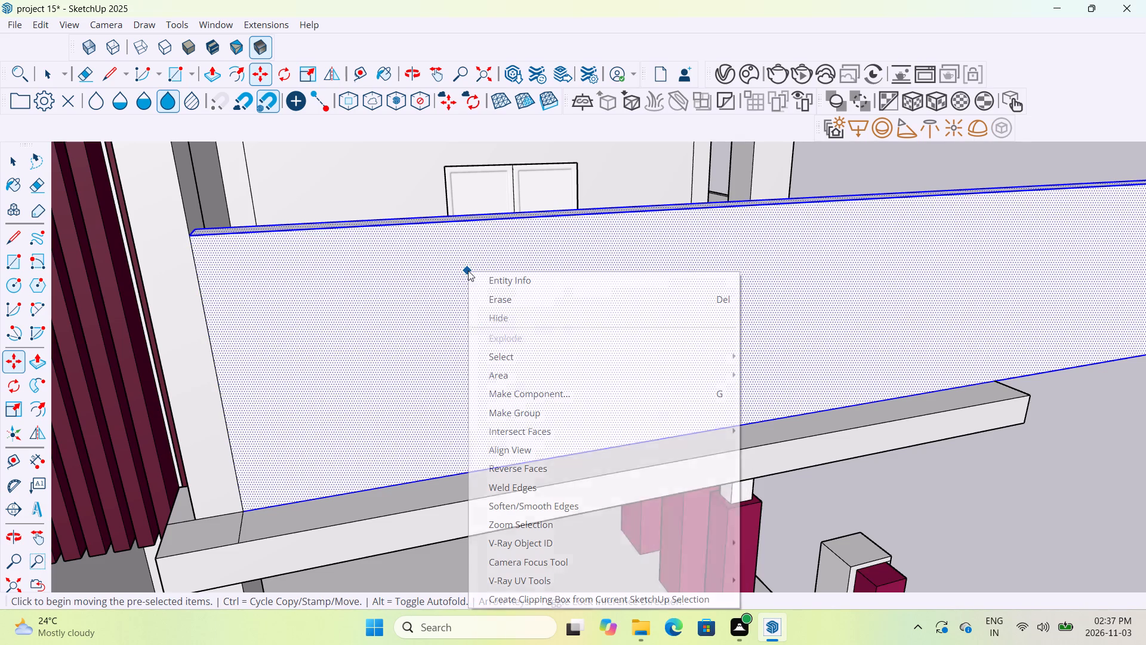
left_click(177, 296)
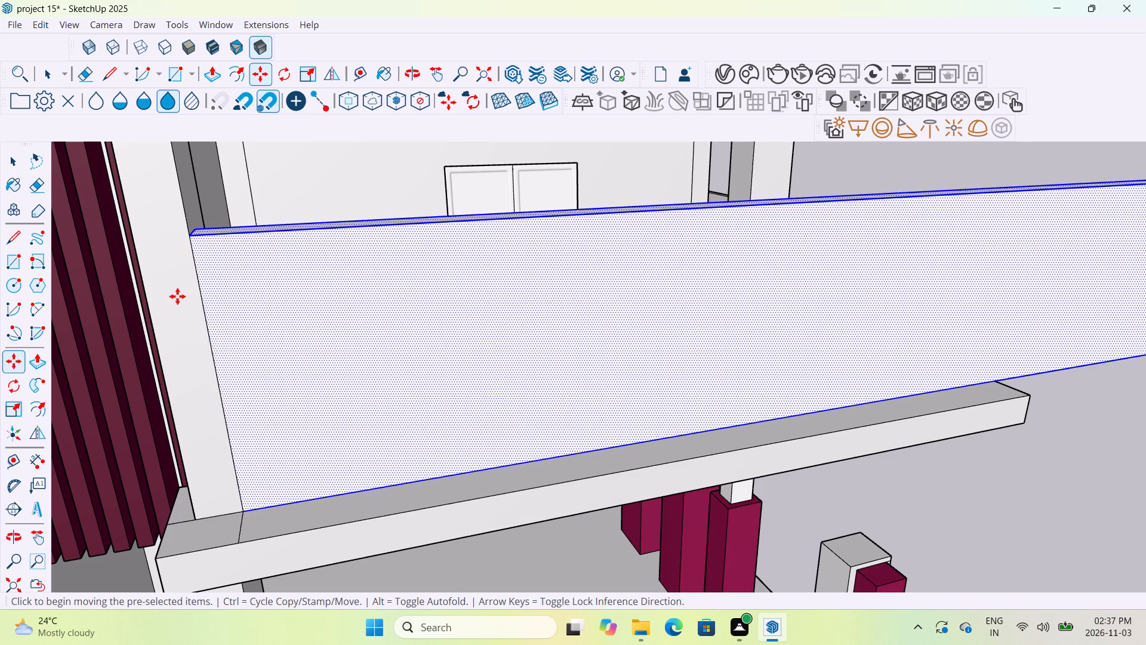
key("Escape")
Push/Pull the panel's top face so that it sits just beneath the lowest terrace's round handrail.
left_click(211, 81)
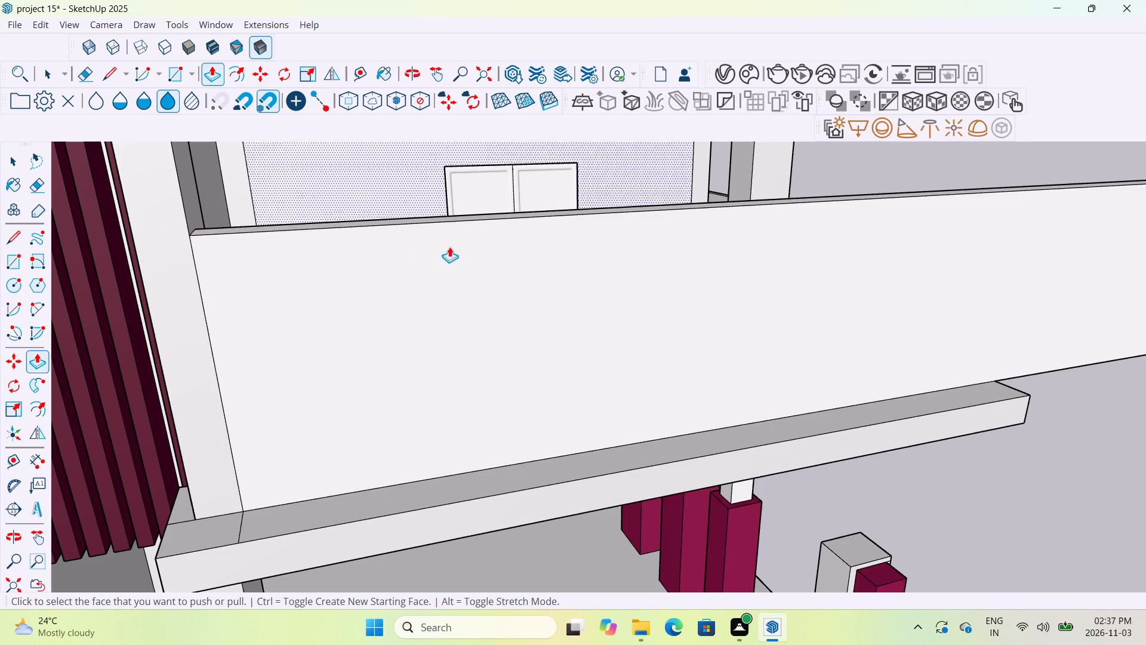
scroll(469, 209, "up", 3)
middle_click_drag(469, 209, 475, 275)
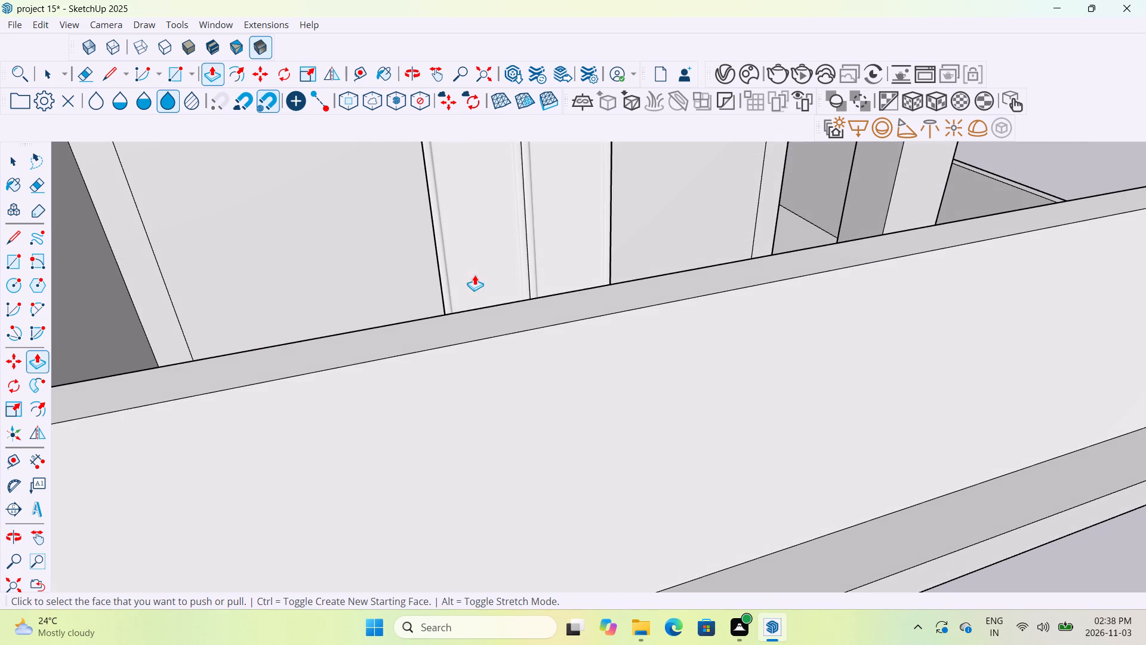
left_click_drag(482, 311, 524, 445)
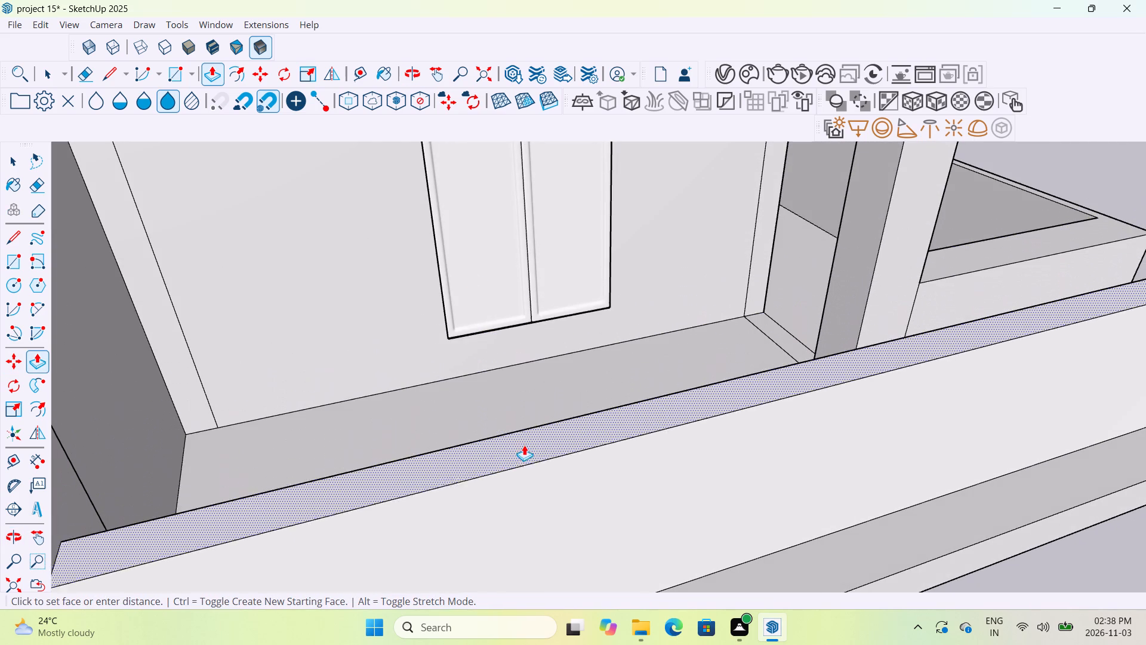
left_click_drag(524, 445, 535, 478)
middle_click_drag(535, 478, 472, 333)
middle_click_drag(489, 442, 500, 484)
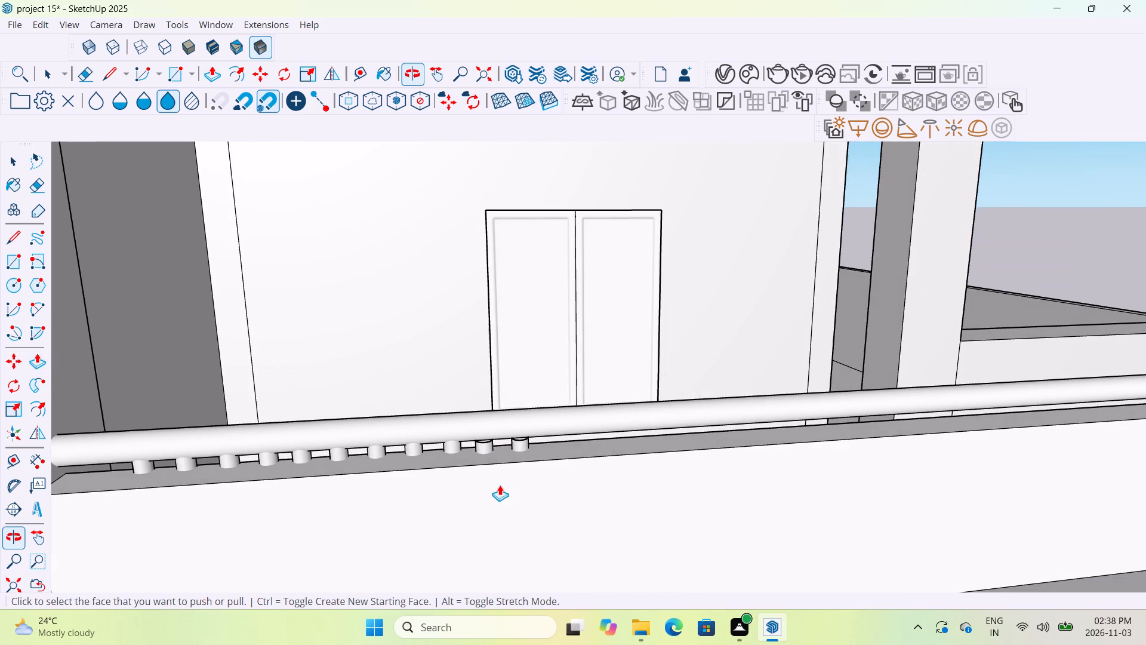
left_click(549, 445)
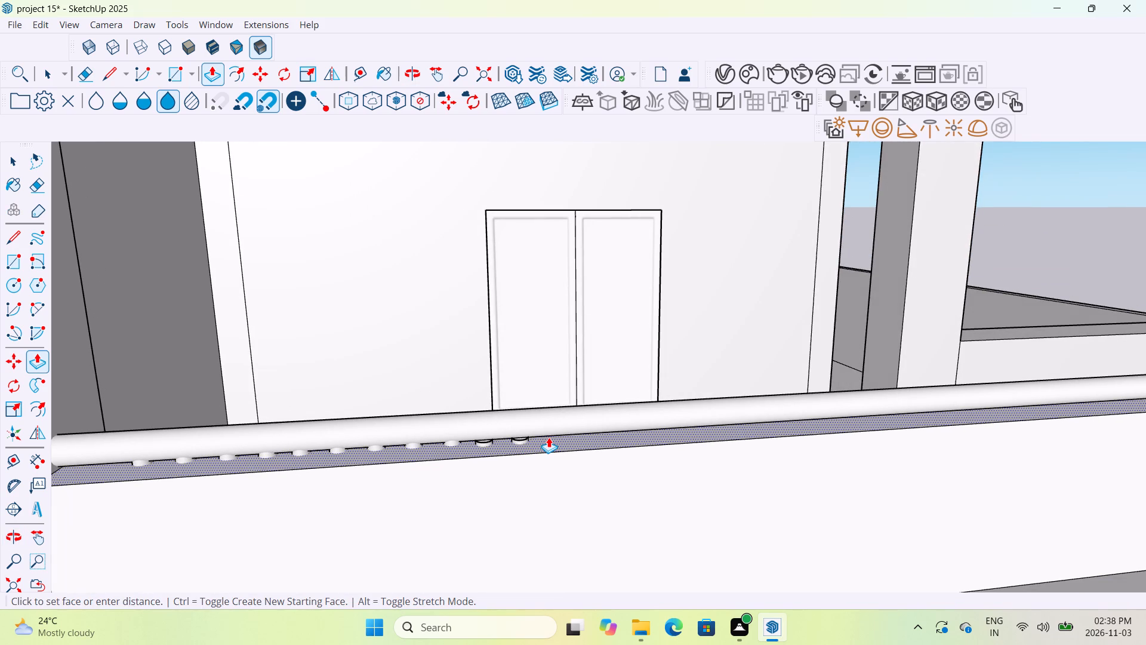
left_click(549, 436)
Shorten the panel with Push/Pull on its overhanging end face, bringing it back to the terrace's side parapet.
scroll(549, 436, "down", 6)
middle_click_drag(815, 486, 814, 484)
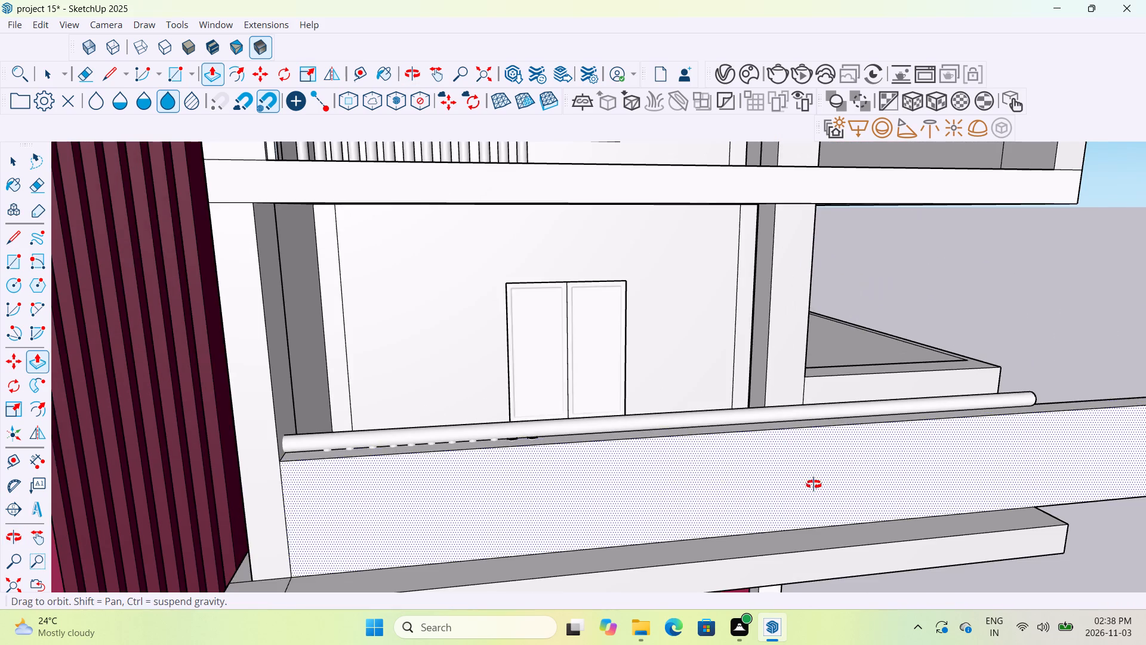
middle_click_drag(814, 484, 787, 427)
scroll(787, 427, "down", 12)
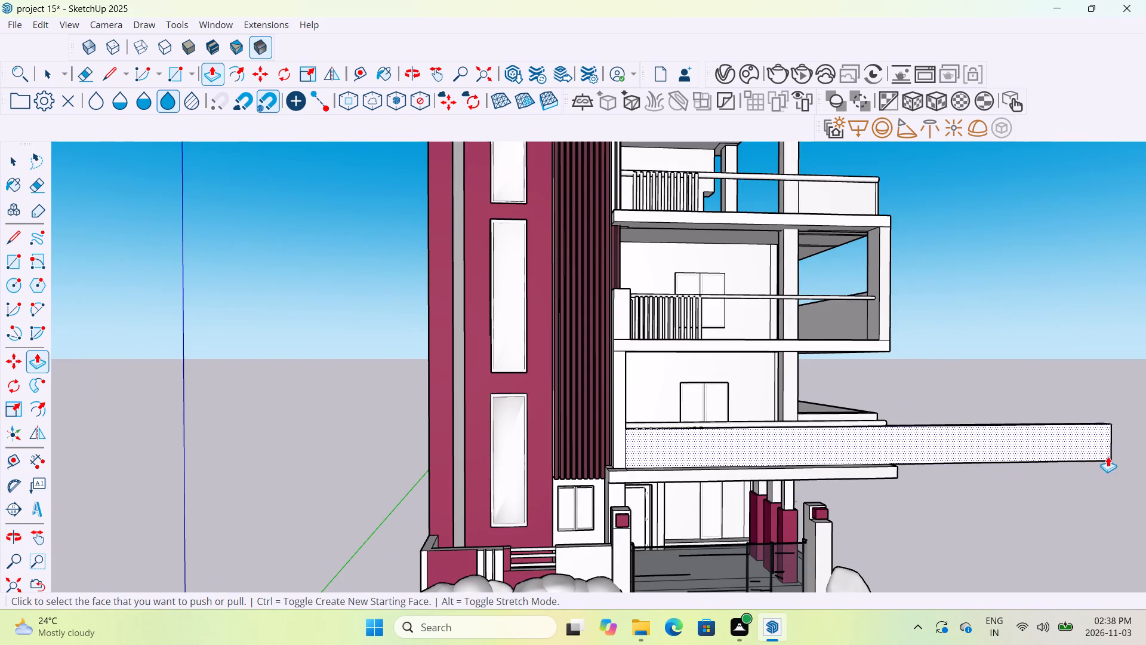
middle_click_drag(1108, 456, 712, 374)
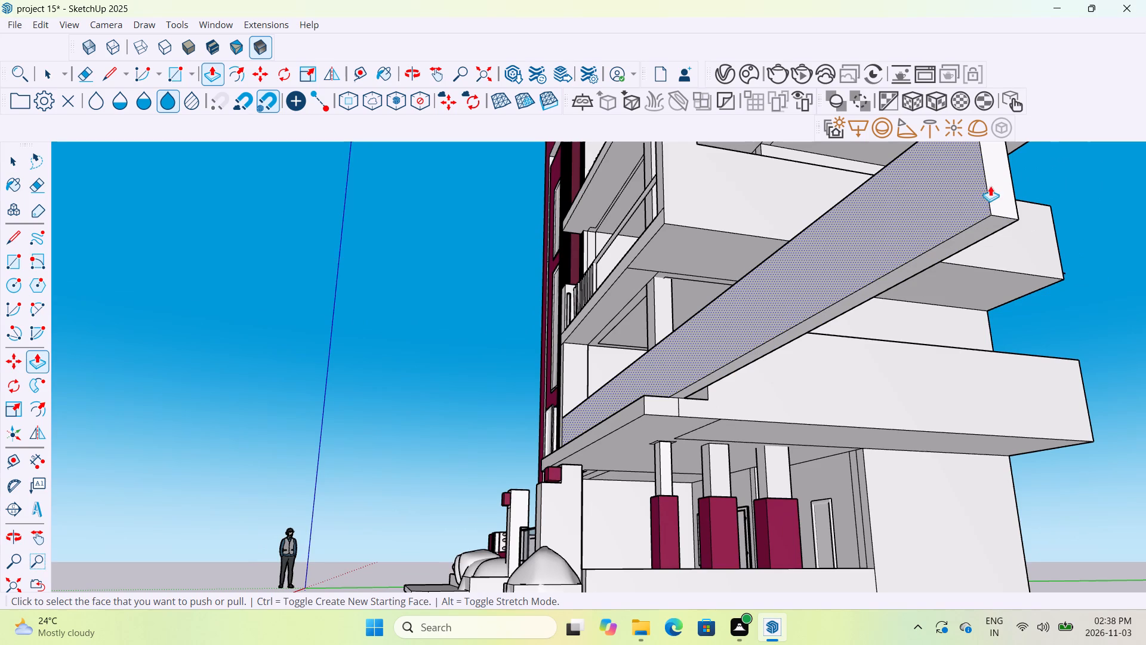
left_click_drag(993, 184, 650, 357)
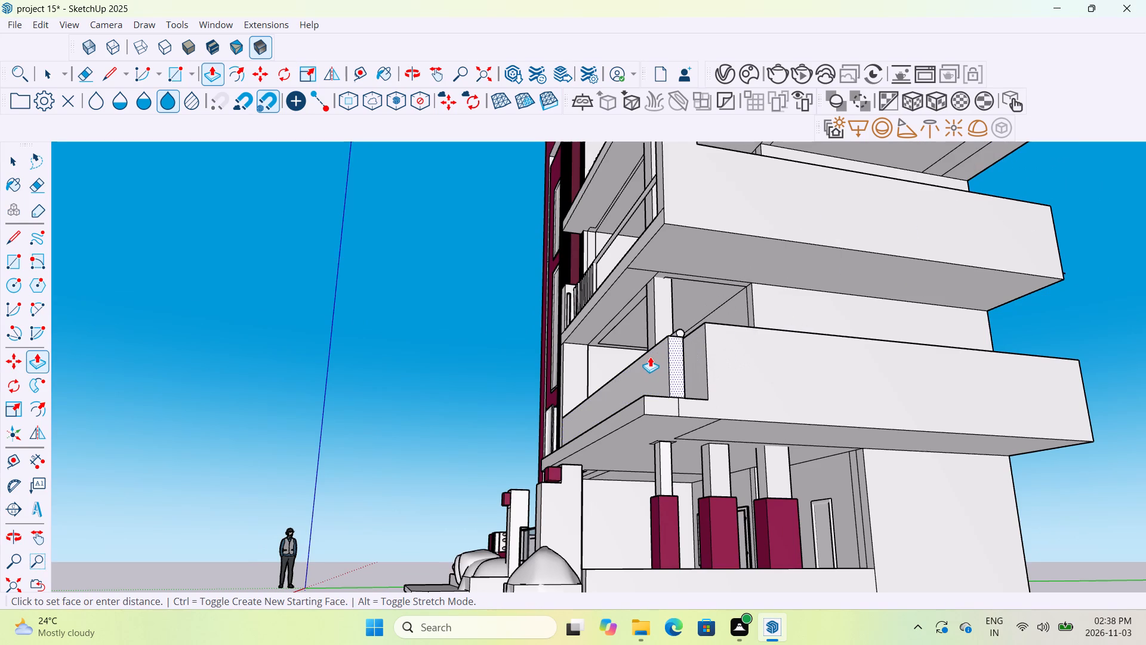
left_click_drag(650, 357, 641, 367)
Examine the fit of the shortened panel beneath the handrail and along the lowest terrace's slab.
middle_click_drag(641, 367, 743, 521)
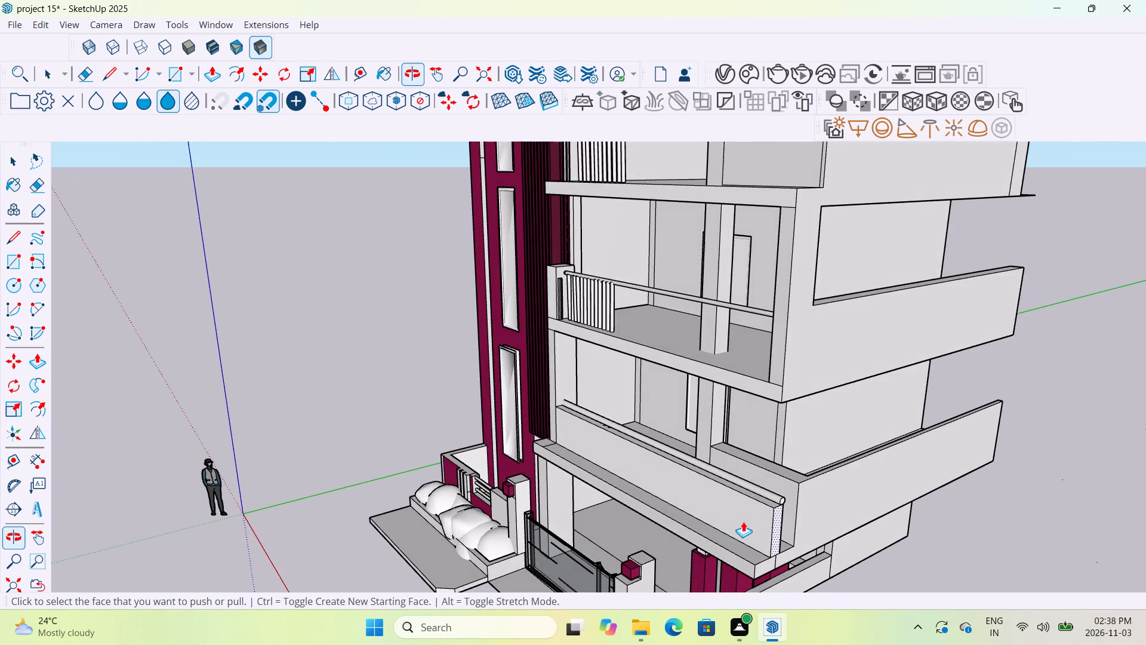
middle_click_drag(743, 521, 842, 514)
middle_click_drag(777, 489, 780, 559)
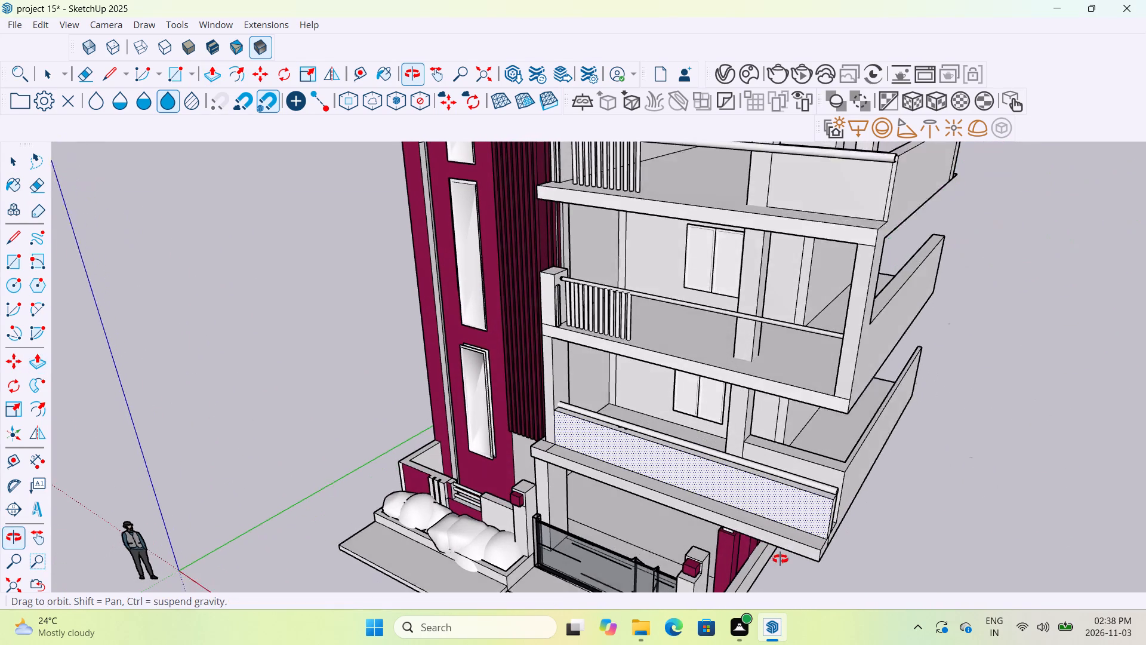
middle_click_drag(780, 559, 780, 560)
left_click(731, 495)
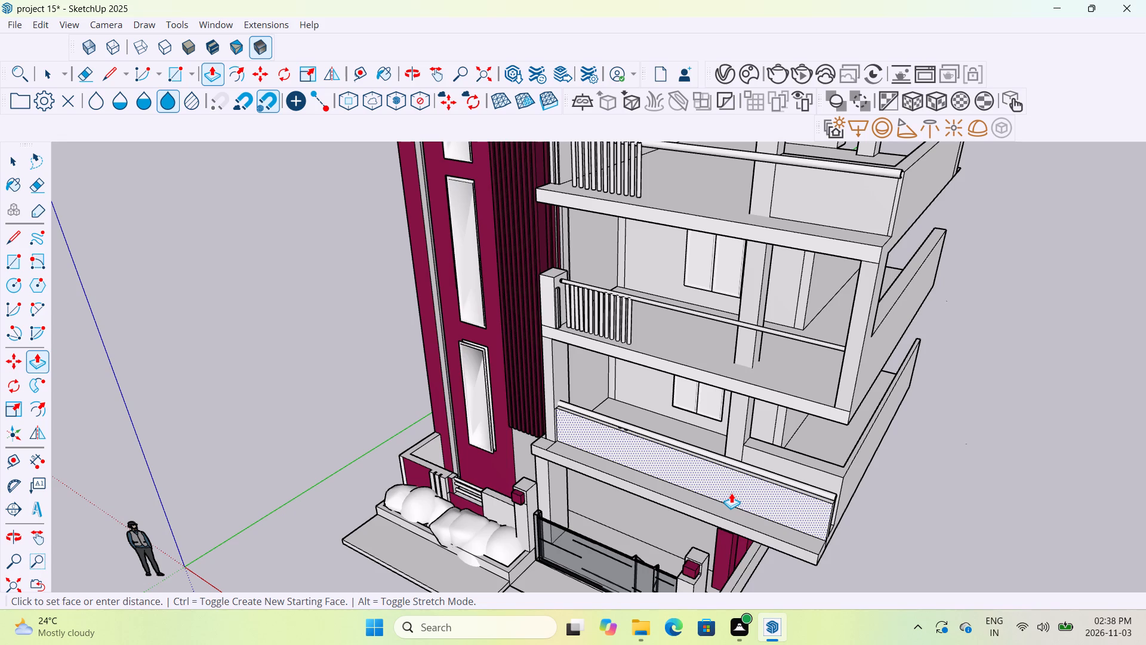
scroll(739, 446, "up", 4)
middle_click_drag(739, 446, 744, 479)
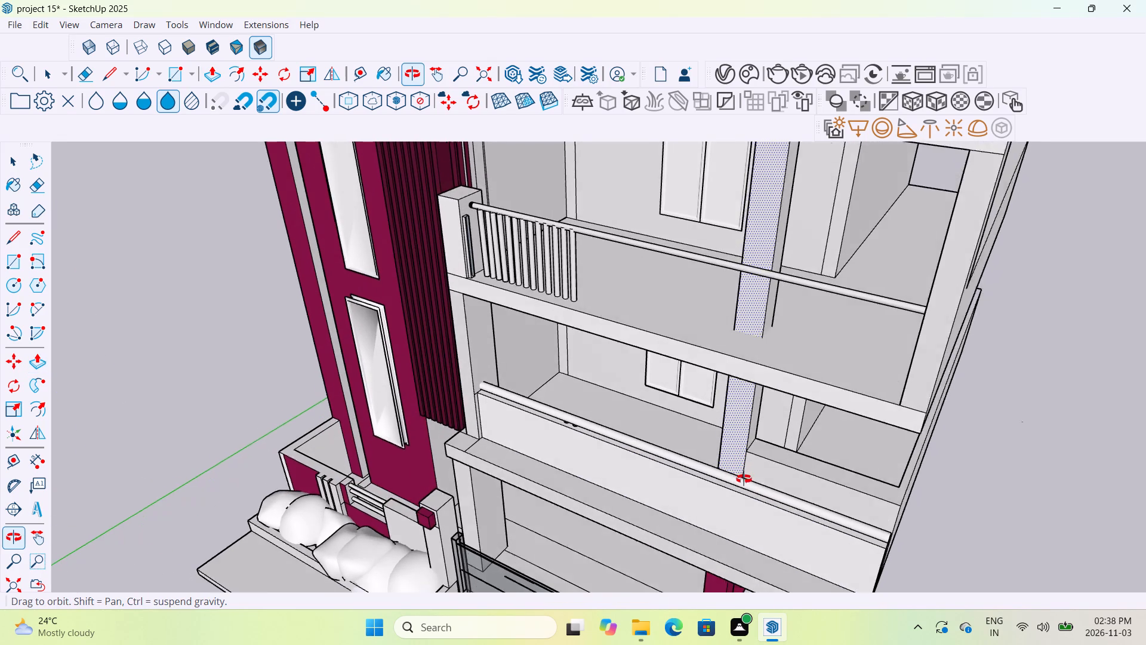
middle_click_drag(744, 479, 745, 480)
scroll(745, 480, "up", 1)
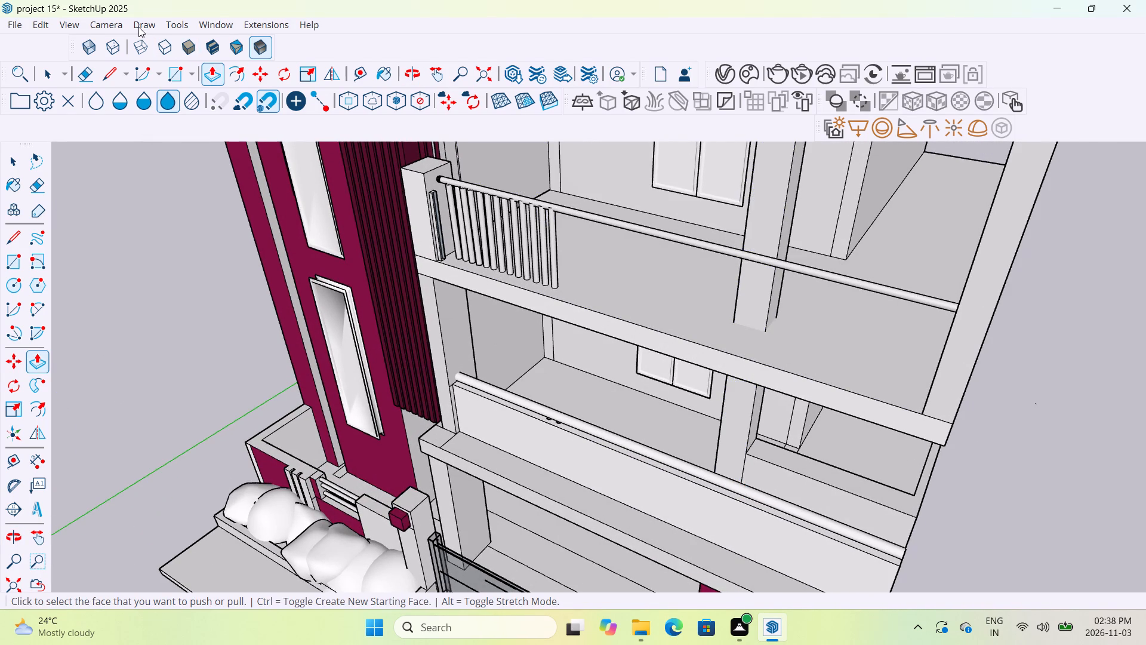
Apply the Glass_Basic_01 material to the front face of the panel beneath the lowest terrace's handrail.
left_click(207, 24)
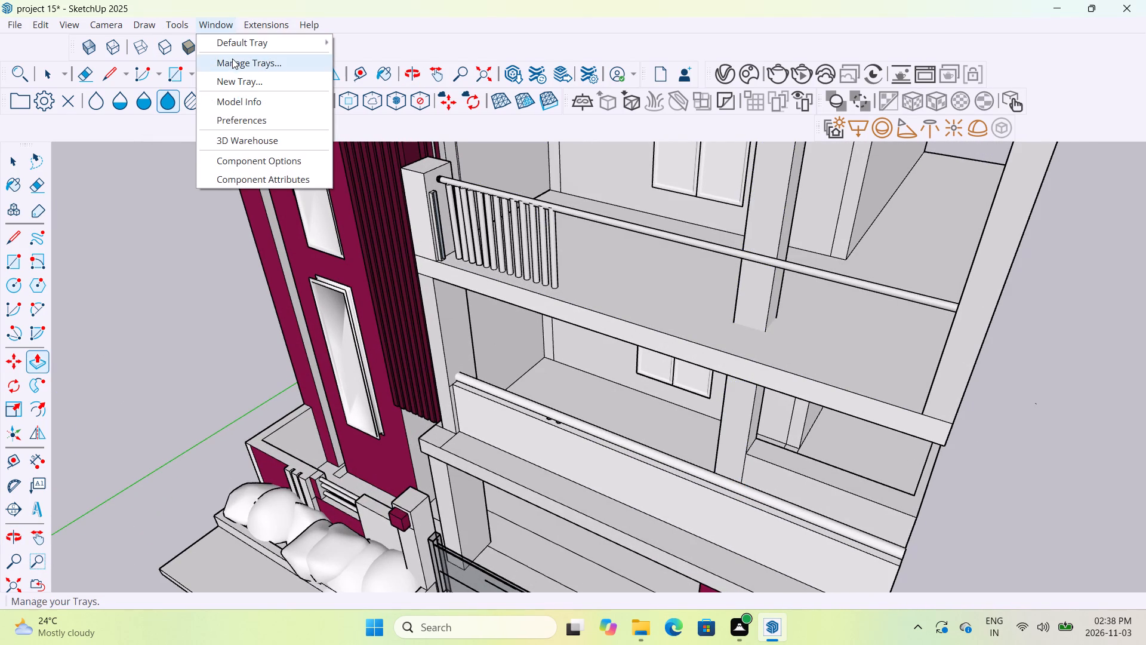
left_click(245, 47)
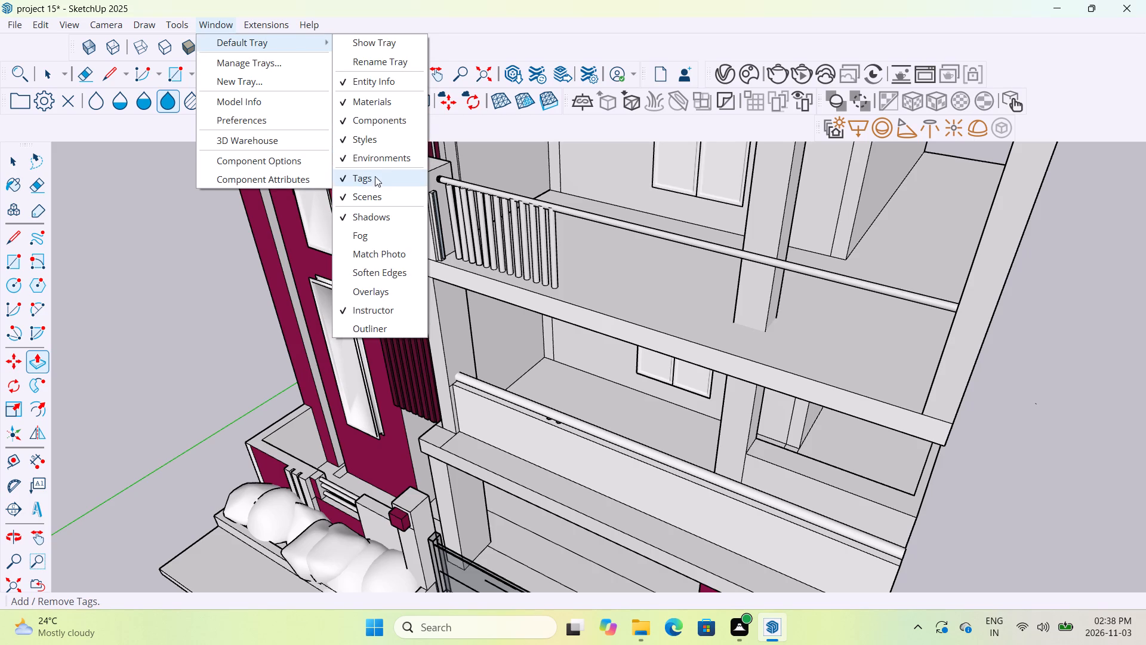
left_click(394, 45)
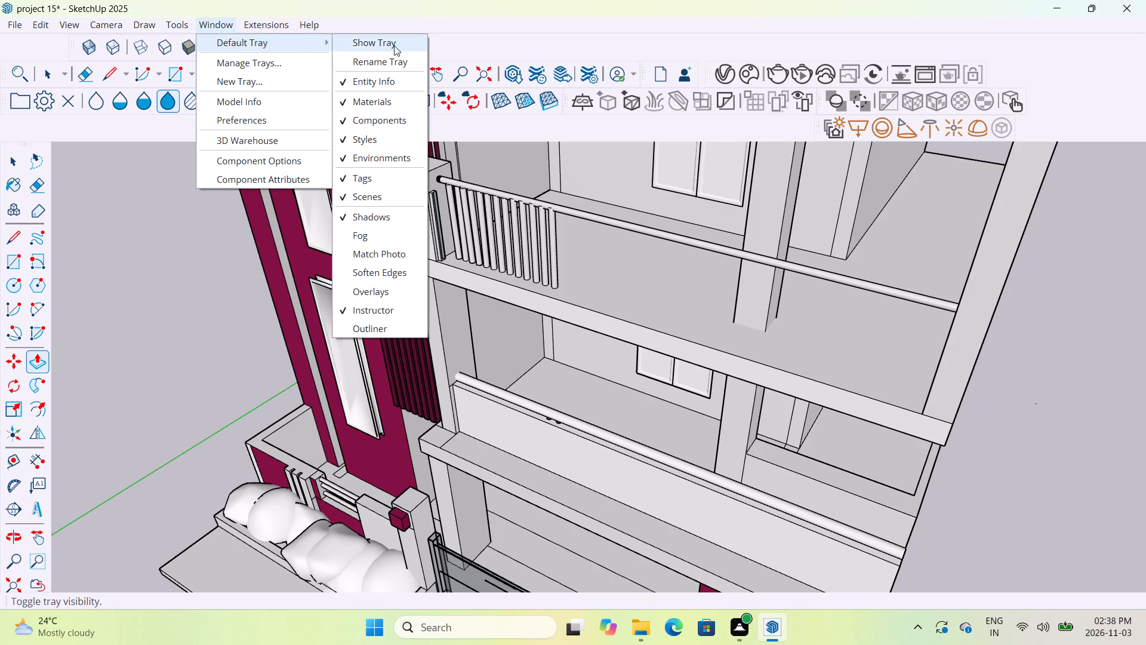
left_click(214, 236)
left_click(660, 486)
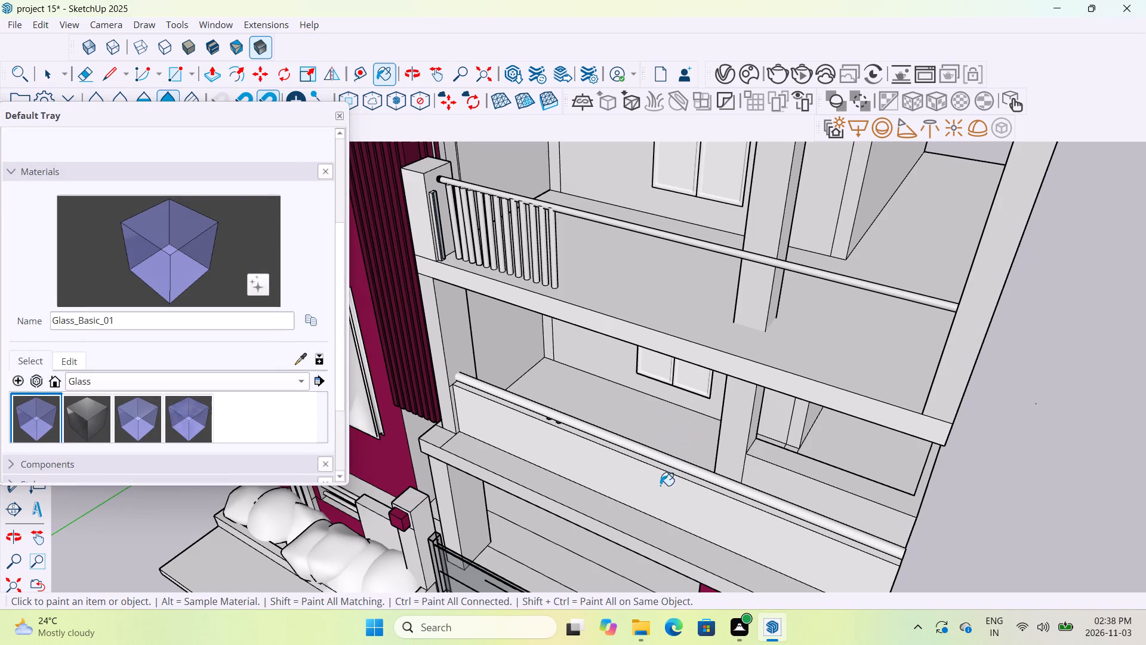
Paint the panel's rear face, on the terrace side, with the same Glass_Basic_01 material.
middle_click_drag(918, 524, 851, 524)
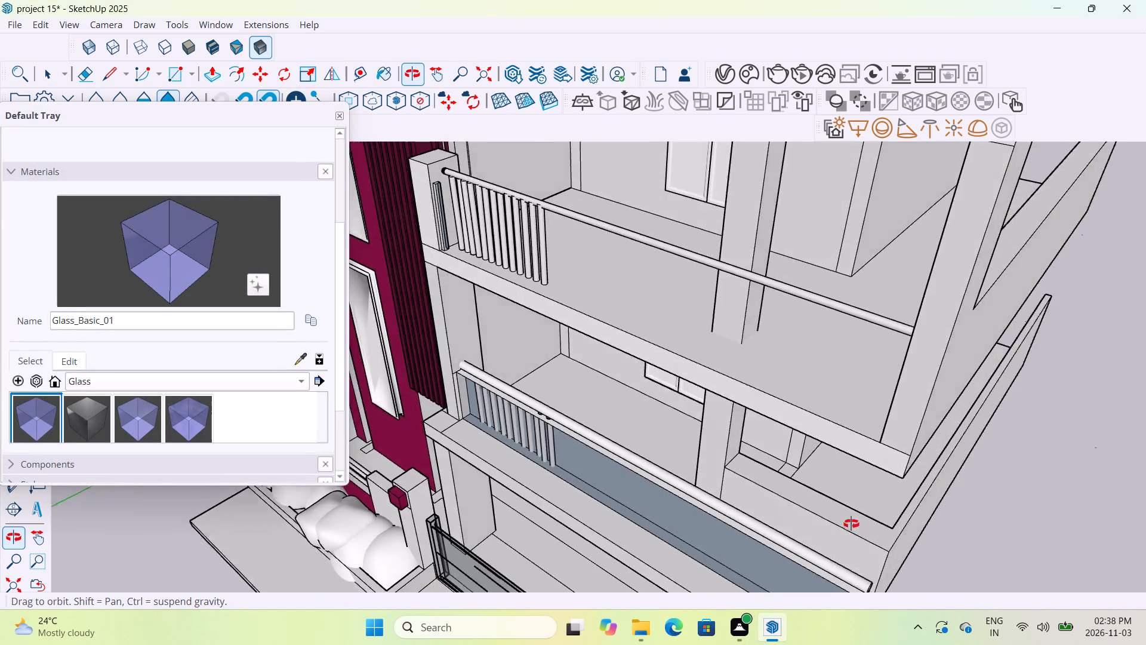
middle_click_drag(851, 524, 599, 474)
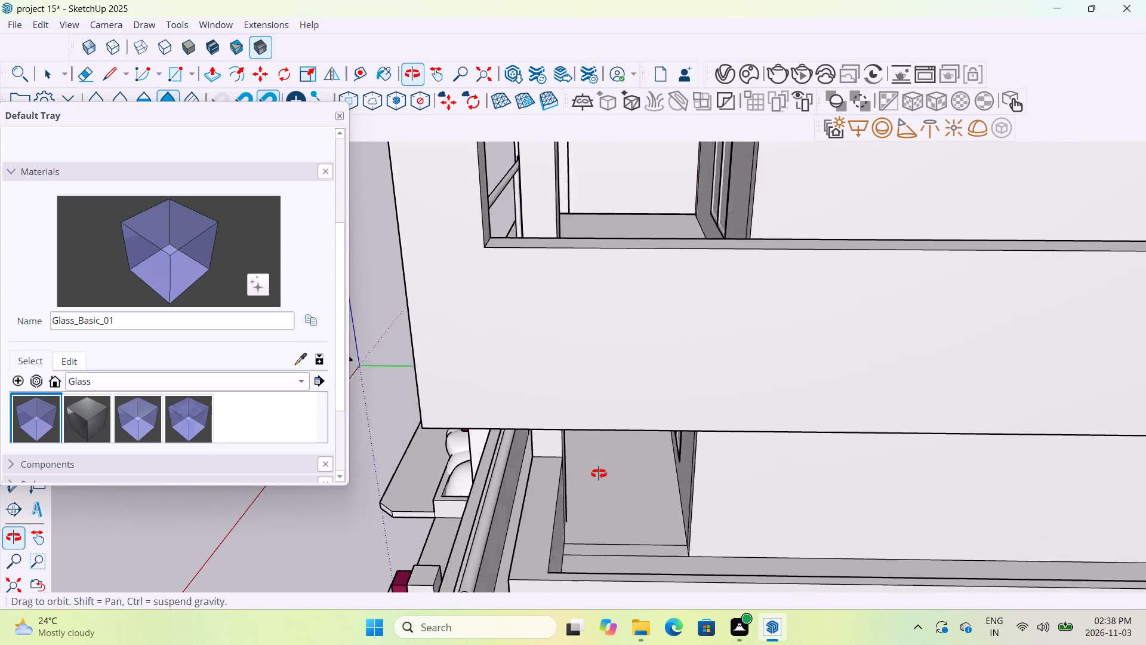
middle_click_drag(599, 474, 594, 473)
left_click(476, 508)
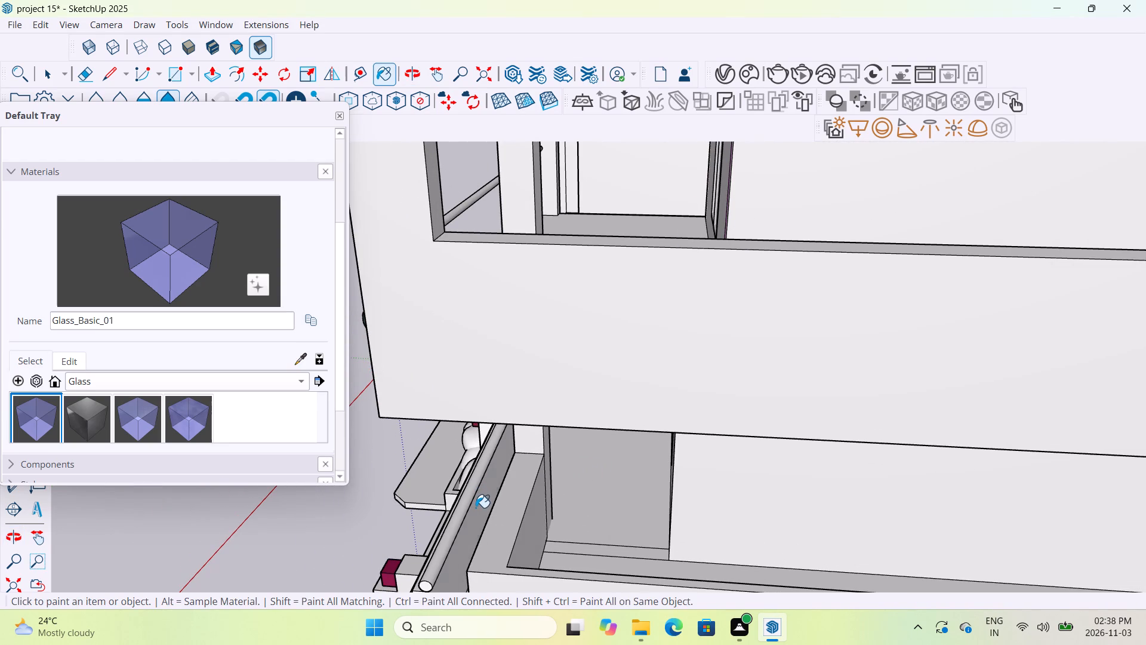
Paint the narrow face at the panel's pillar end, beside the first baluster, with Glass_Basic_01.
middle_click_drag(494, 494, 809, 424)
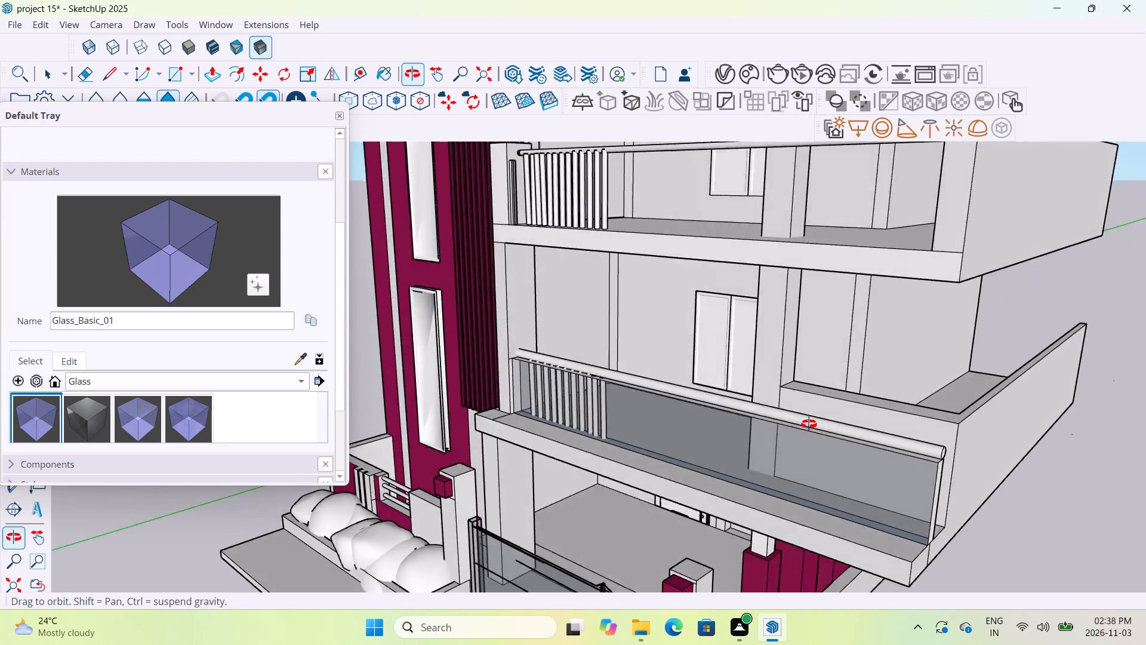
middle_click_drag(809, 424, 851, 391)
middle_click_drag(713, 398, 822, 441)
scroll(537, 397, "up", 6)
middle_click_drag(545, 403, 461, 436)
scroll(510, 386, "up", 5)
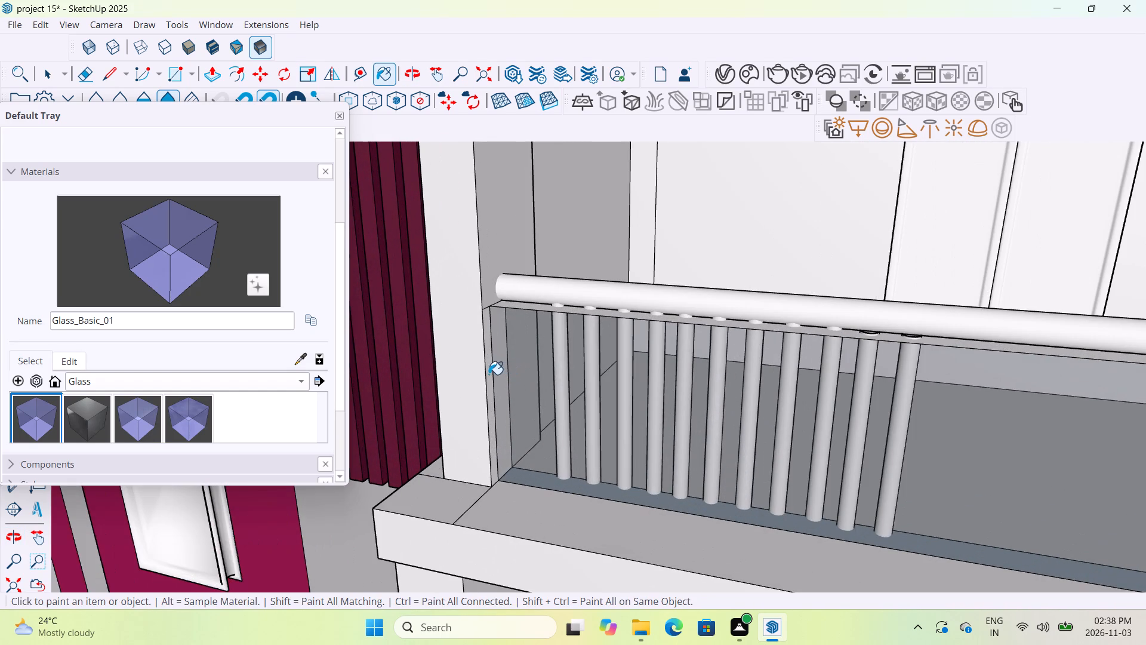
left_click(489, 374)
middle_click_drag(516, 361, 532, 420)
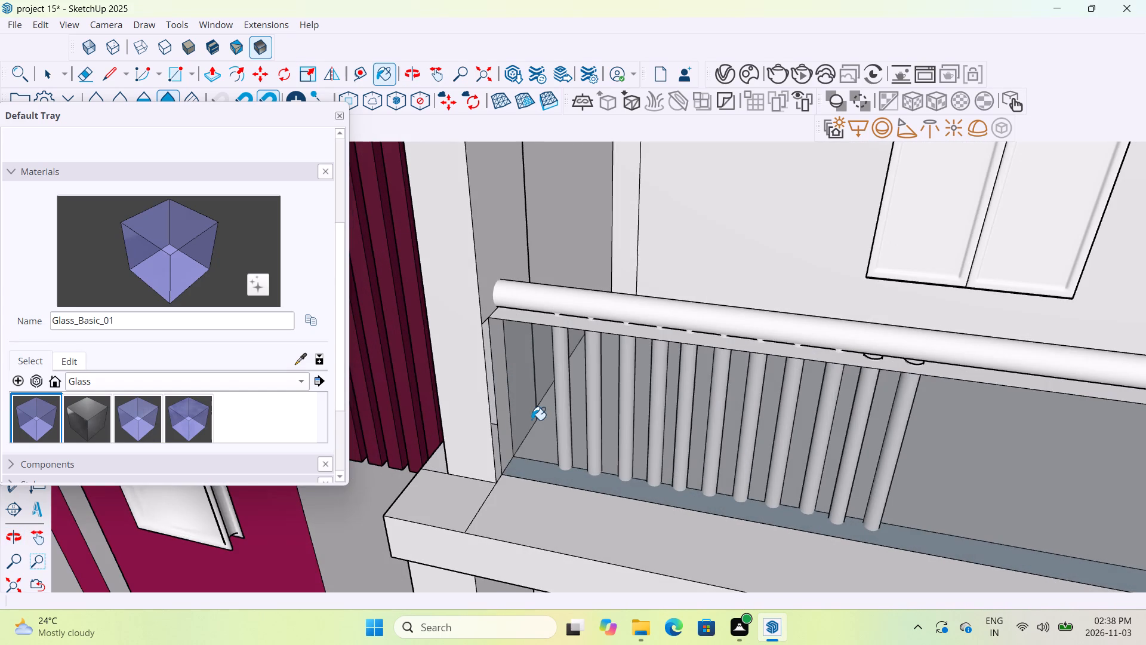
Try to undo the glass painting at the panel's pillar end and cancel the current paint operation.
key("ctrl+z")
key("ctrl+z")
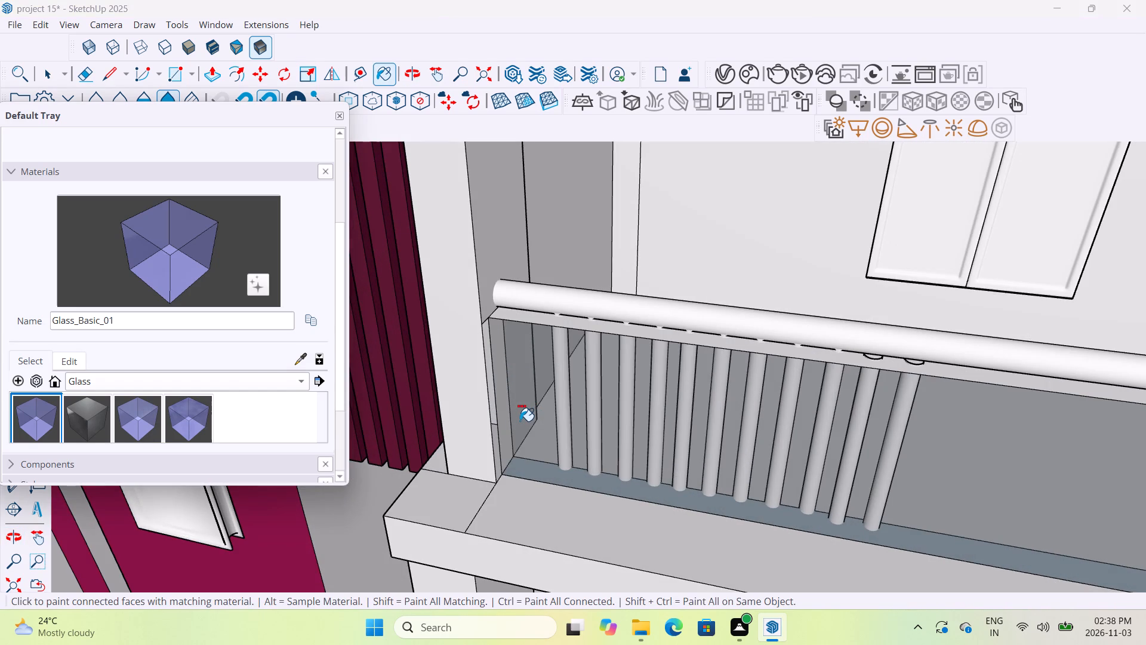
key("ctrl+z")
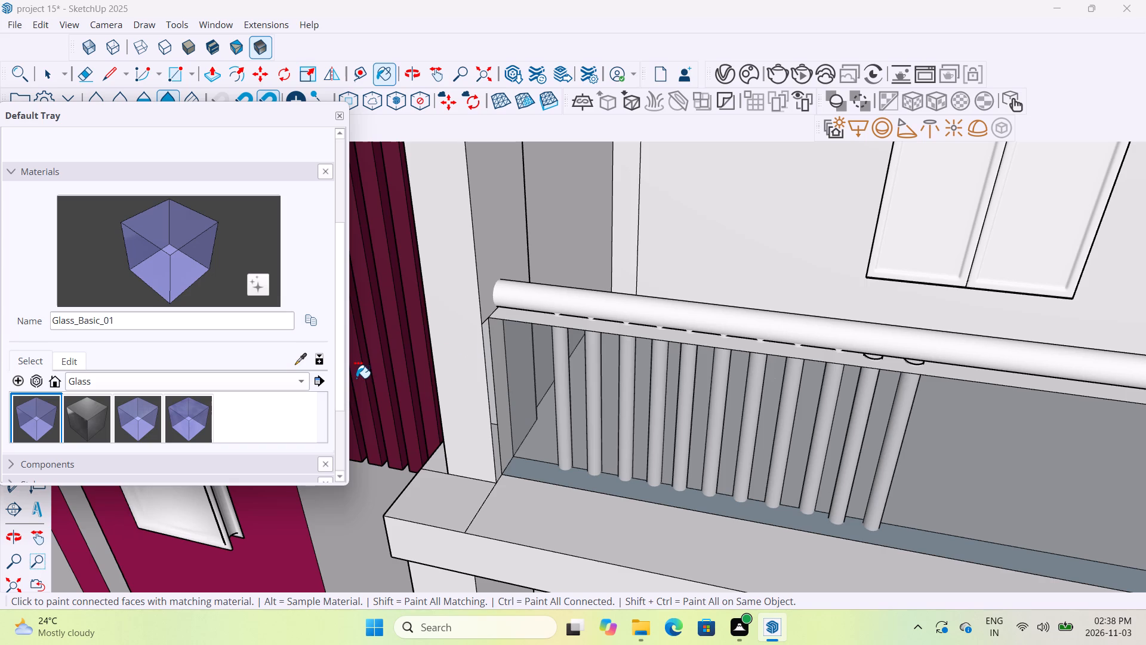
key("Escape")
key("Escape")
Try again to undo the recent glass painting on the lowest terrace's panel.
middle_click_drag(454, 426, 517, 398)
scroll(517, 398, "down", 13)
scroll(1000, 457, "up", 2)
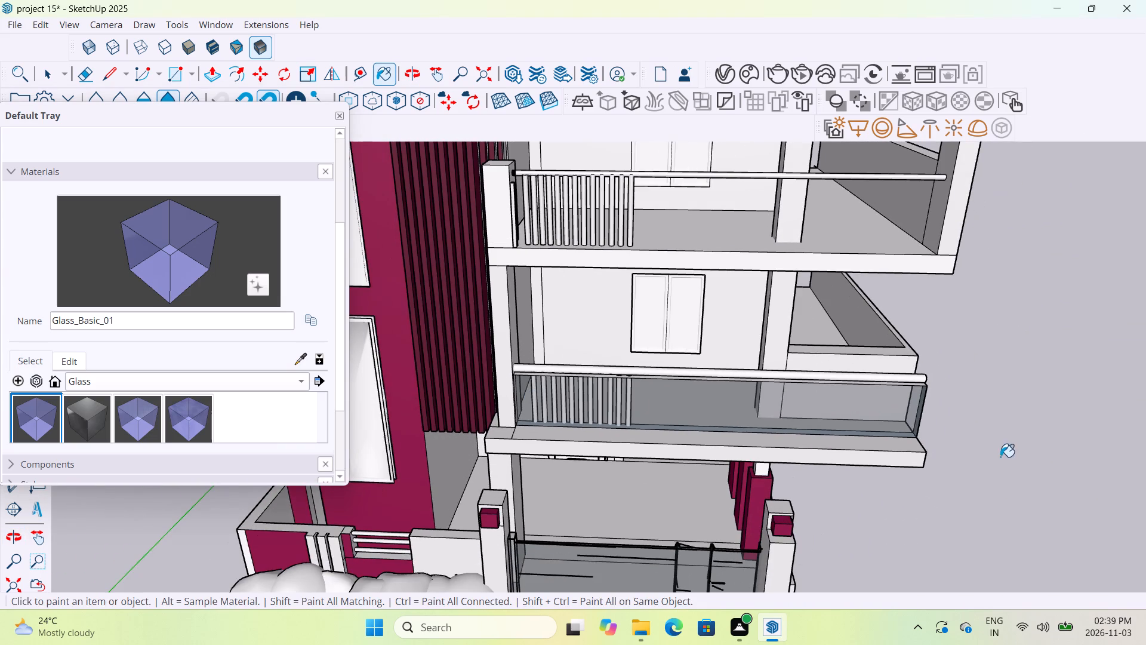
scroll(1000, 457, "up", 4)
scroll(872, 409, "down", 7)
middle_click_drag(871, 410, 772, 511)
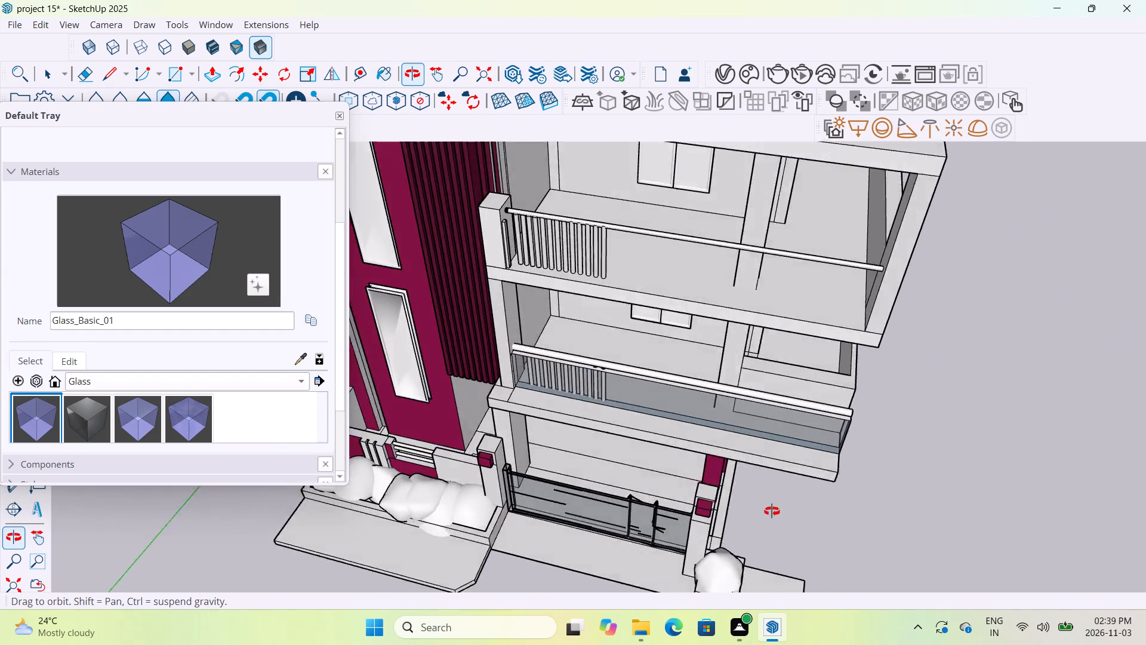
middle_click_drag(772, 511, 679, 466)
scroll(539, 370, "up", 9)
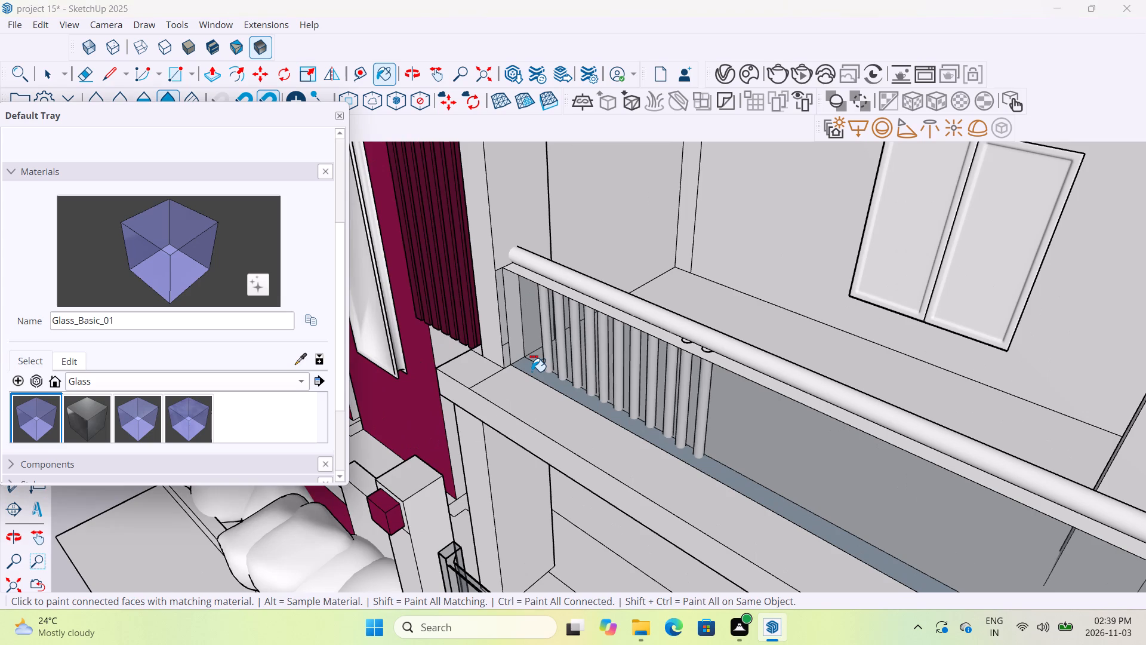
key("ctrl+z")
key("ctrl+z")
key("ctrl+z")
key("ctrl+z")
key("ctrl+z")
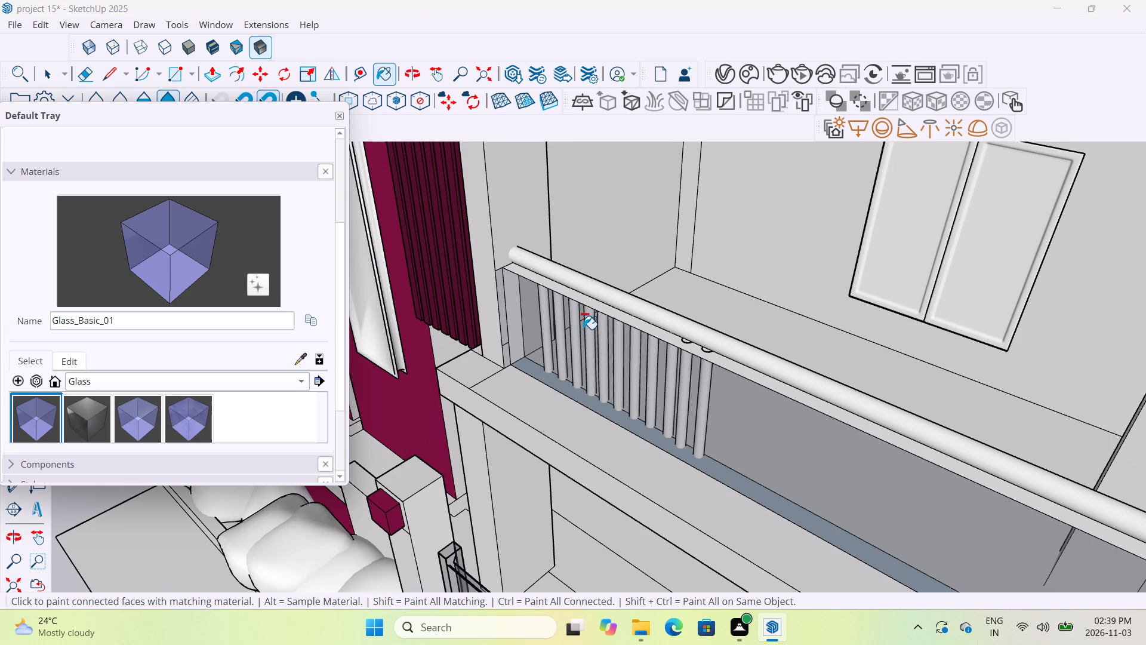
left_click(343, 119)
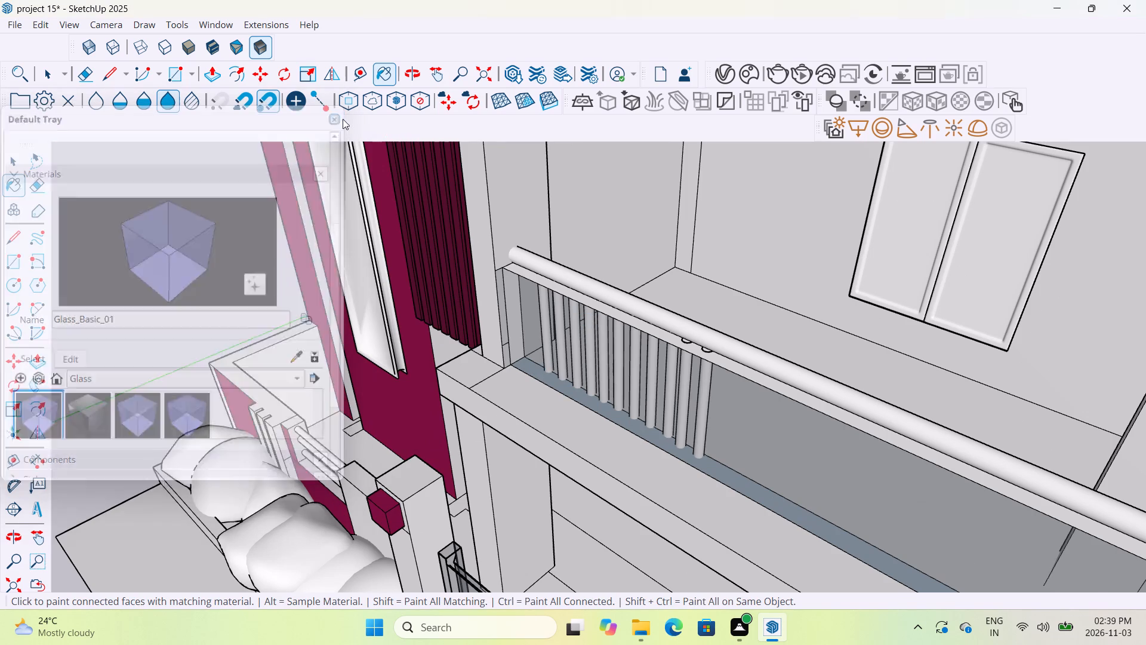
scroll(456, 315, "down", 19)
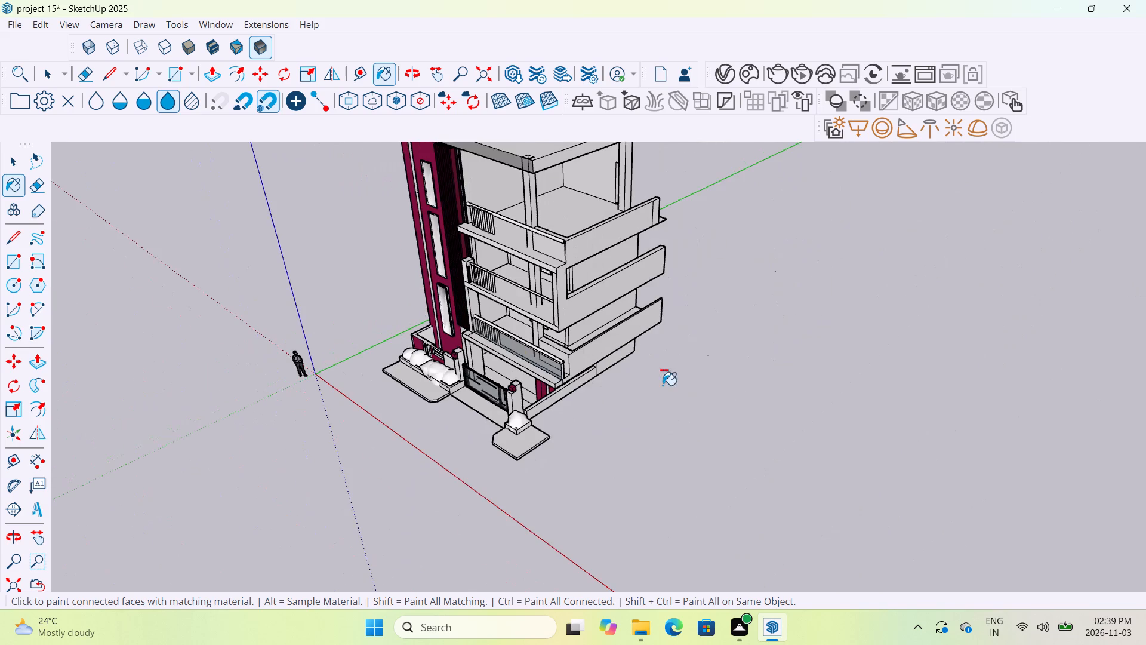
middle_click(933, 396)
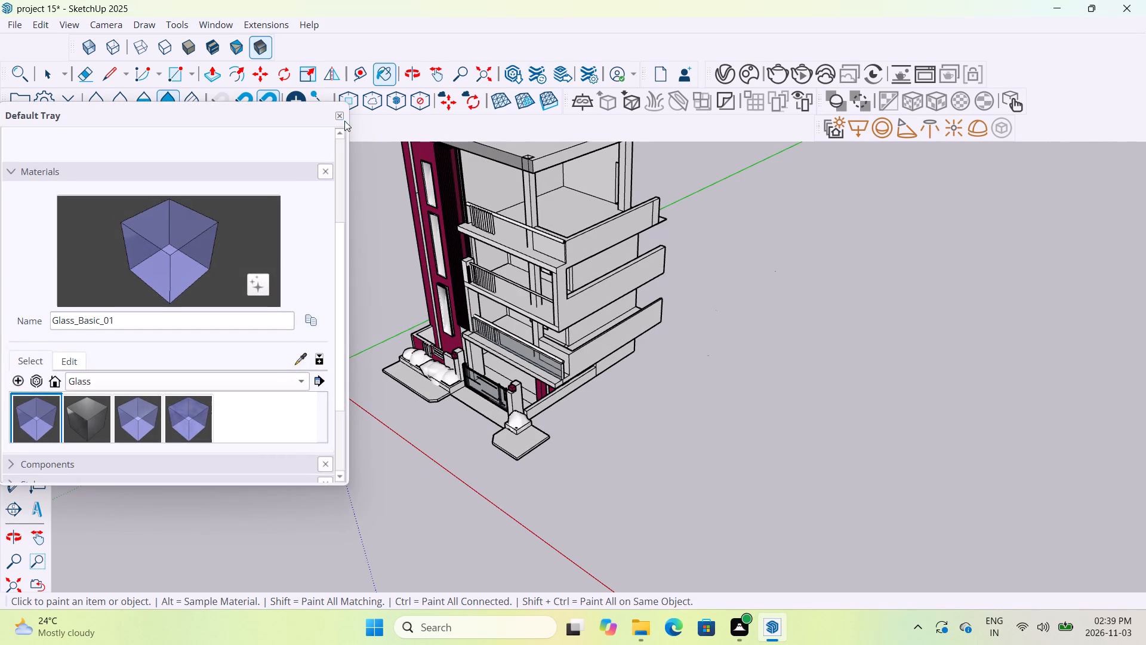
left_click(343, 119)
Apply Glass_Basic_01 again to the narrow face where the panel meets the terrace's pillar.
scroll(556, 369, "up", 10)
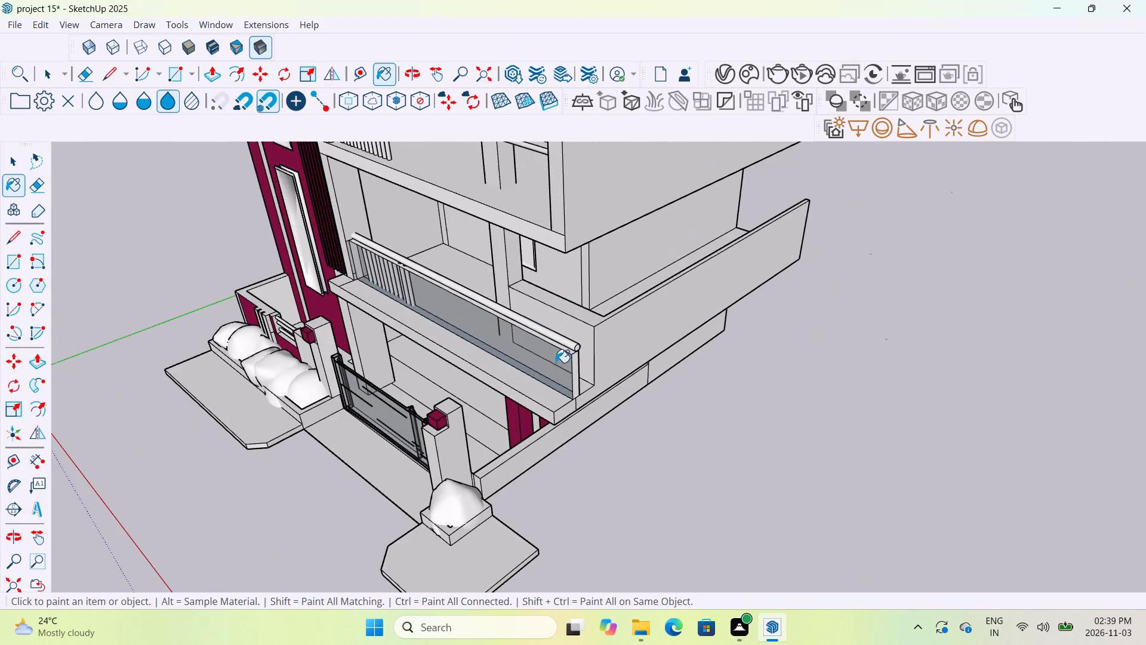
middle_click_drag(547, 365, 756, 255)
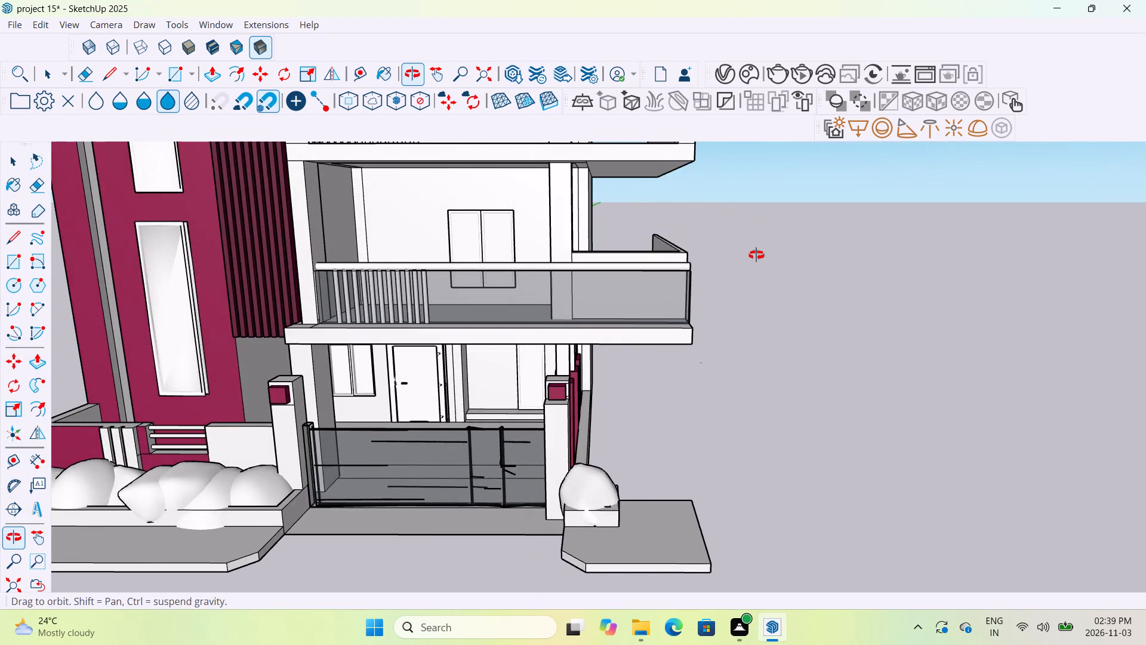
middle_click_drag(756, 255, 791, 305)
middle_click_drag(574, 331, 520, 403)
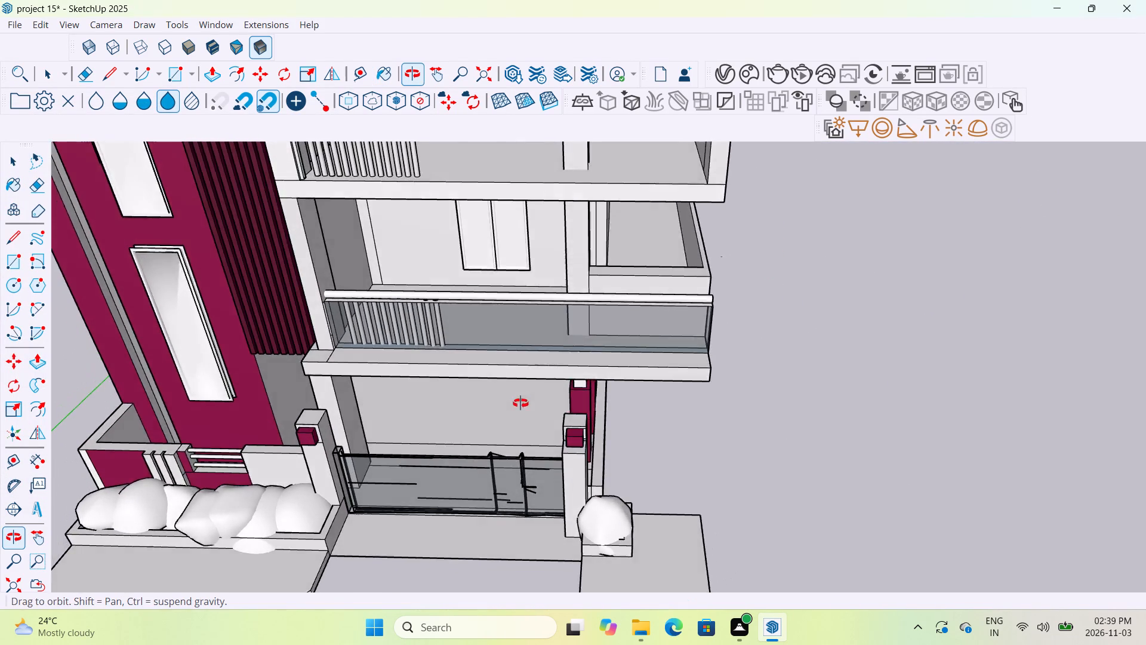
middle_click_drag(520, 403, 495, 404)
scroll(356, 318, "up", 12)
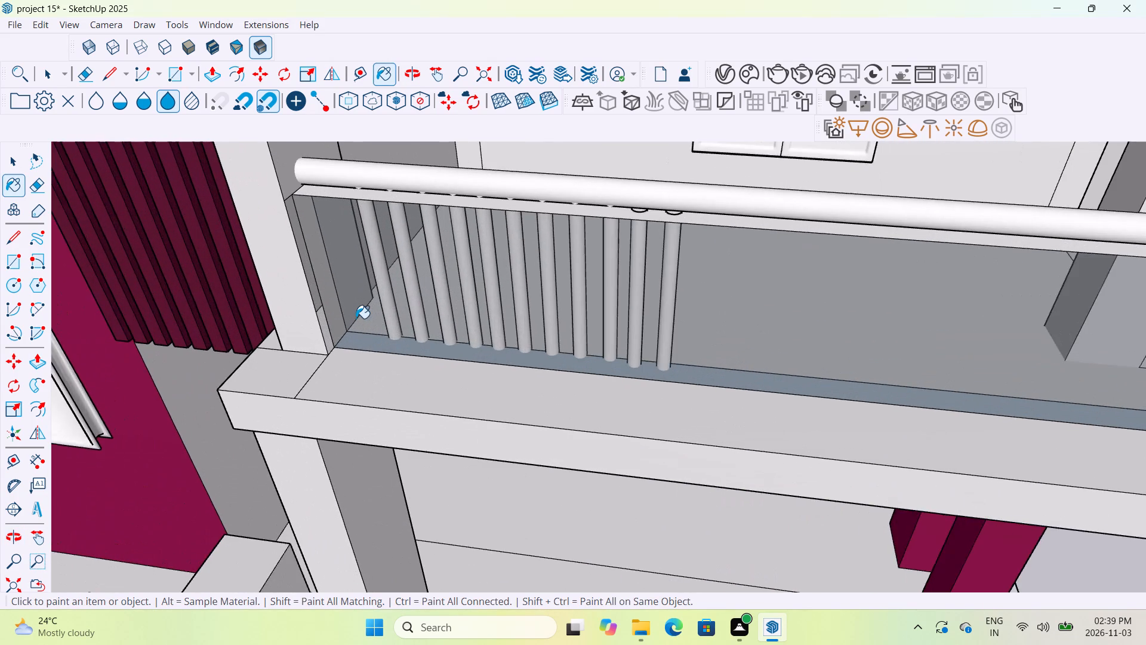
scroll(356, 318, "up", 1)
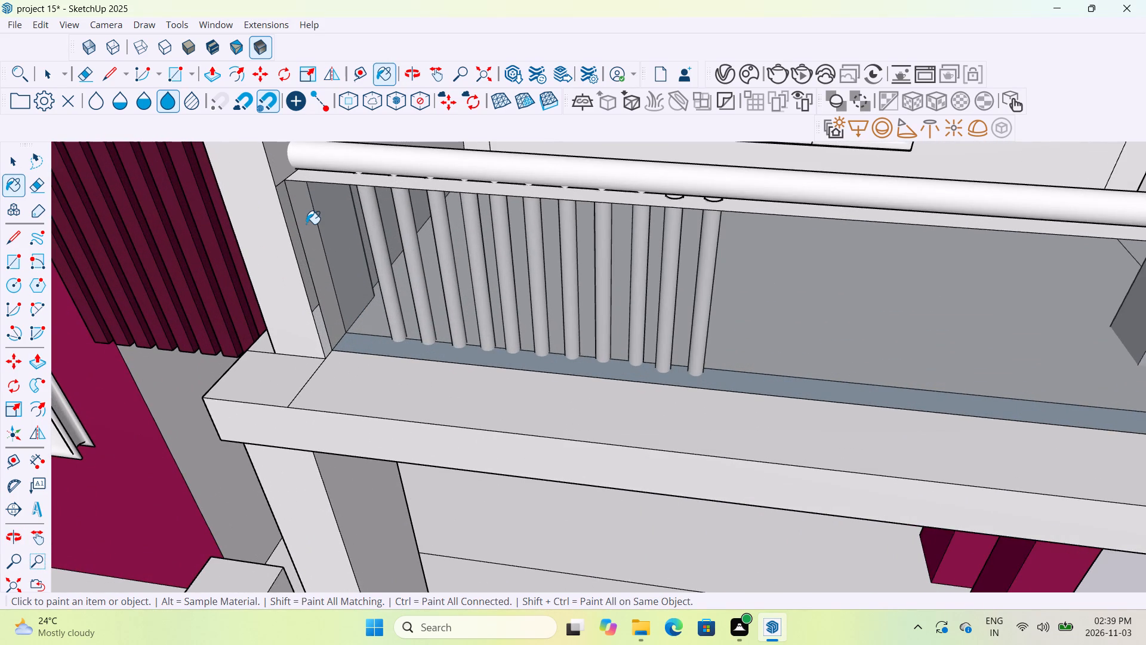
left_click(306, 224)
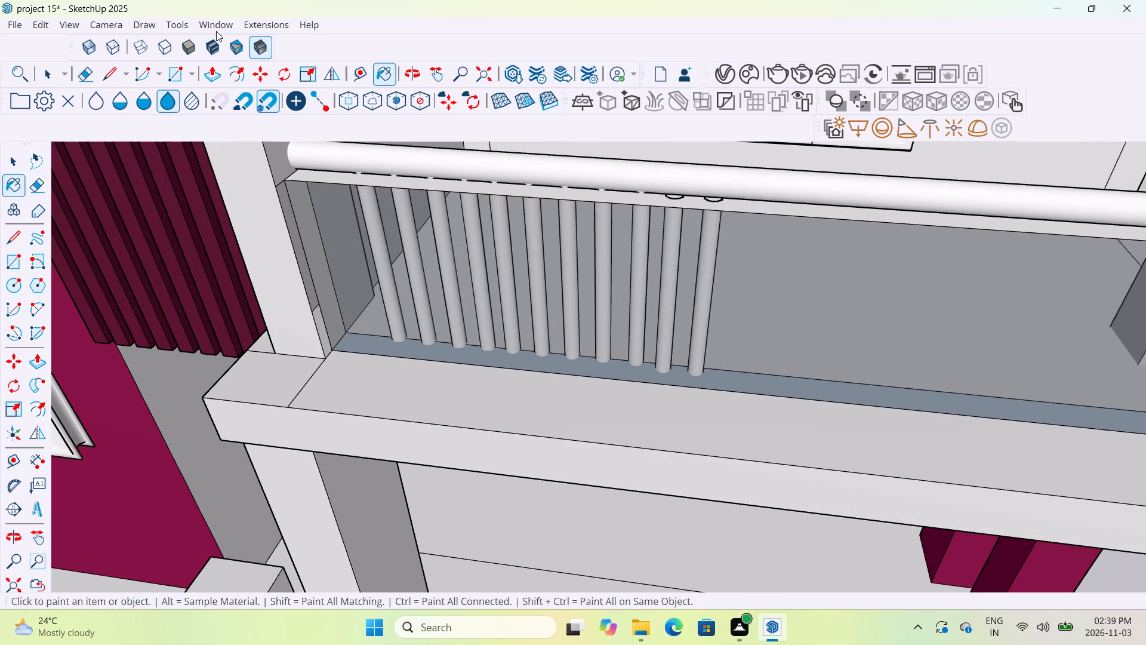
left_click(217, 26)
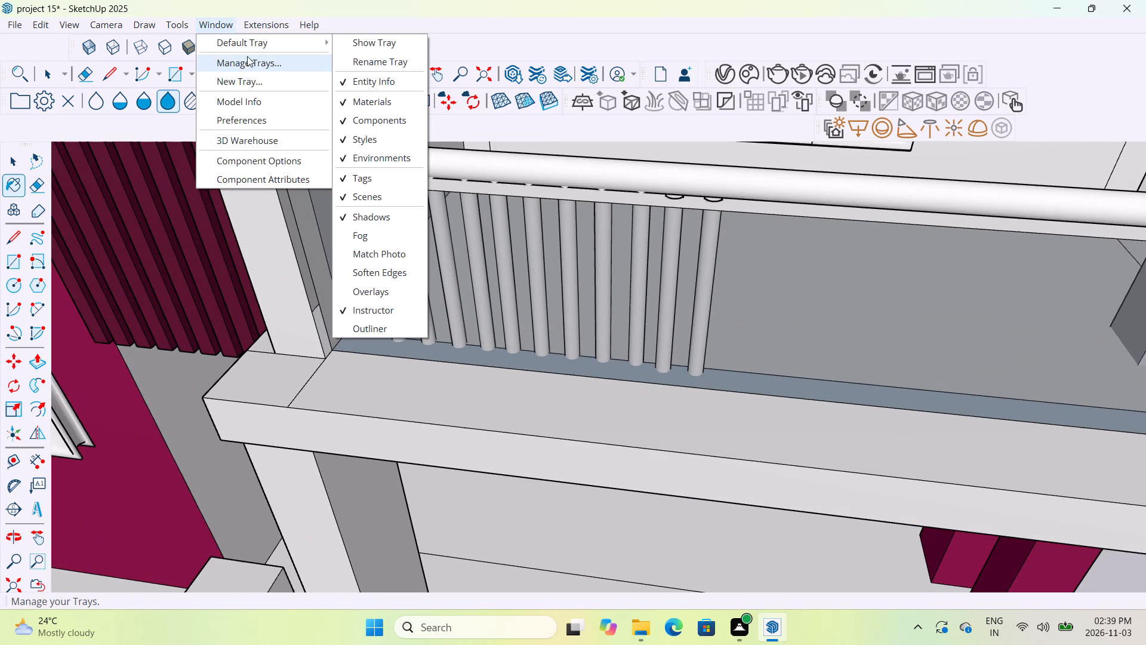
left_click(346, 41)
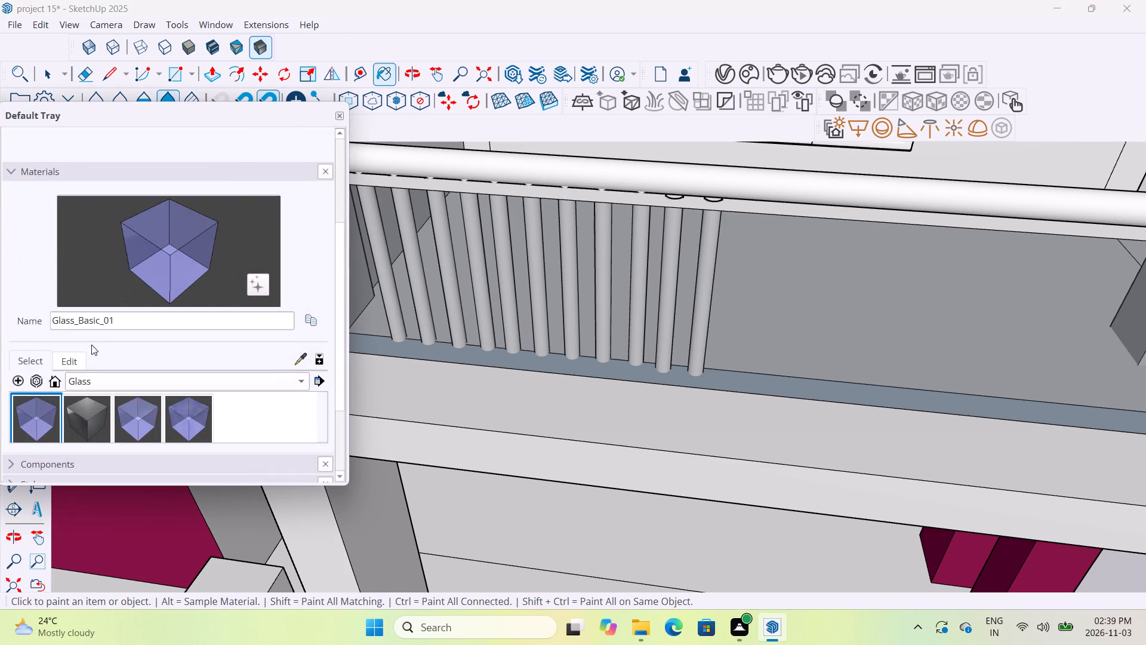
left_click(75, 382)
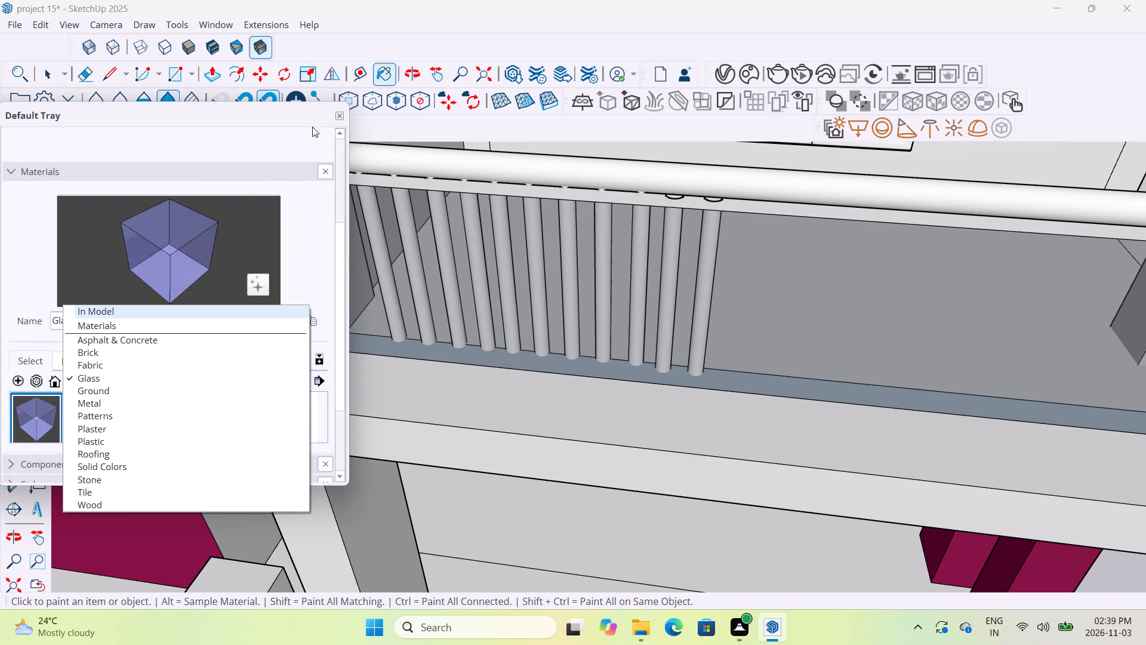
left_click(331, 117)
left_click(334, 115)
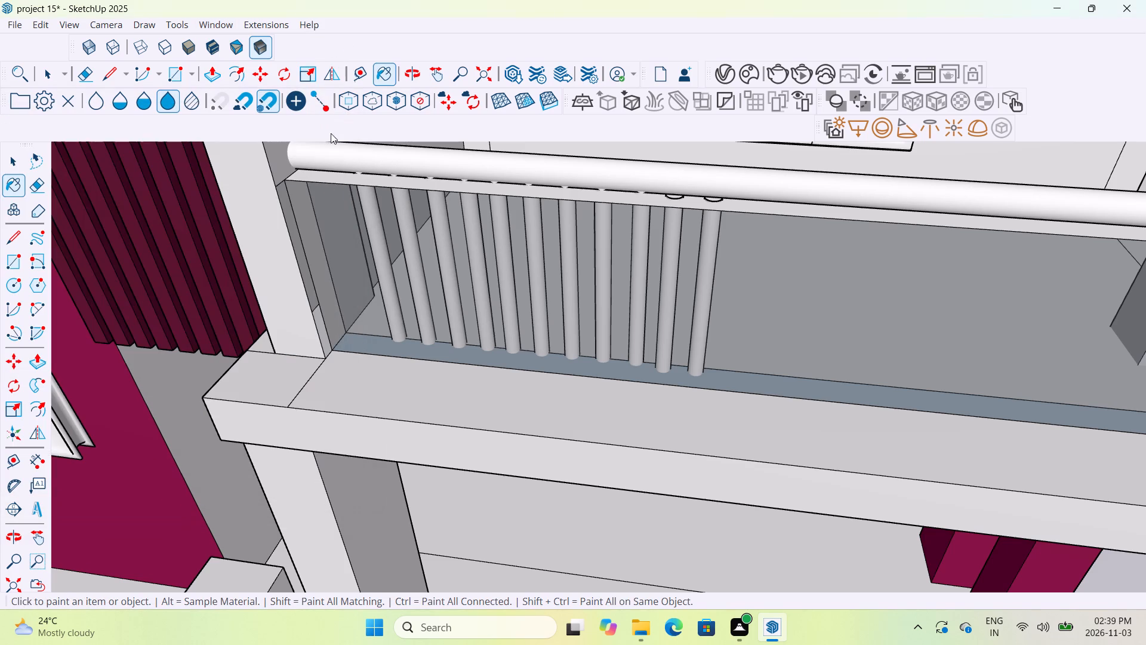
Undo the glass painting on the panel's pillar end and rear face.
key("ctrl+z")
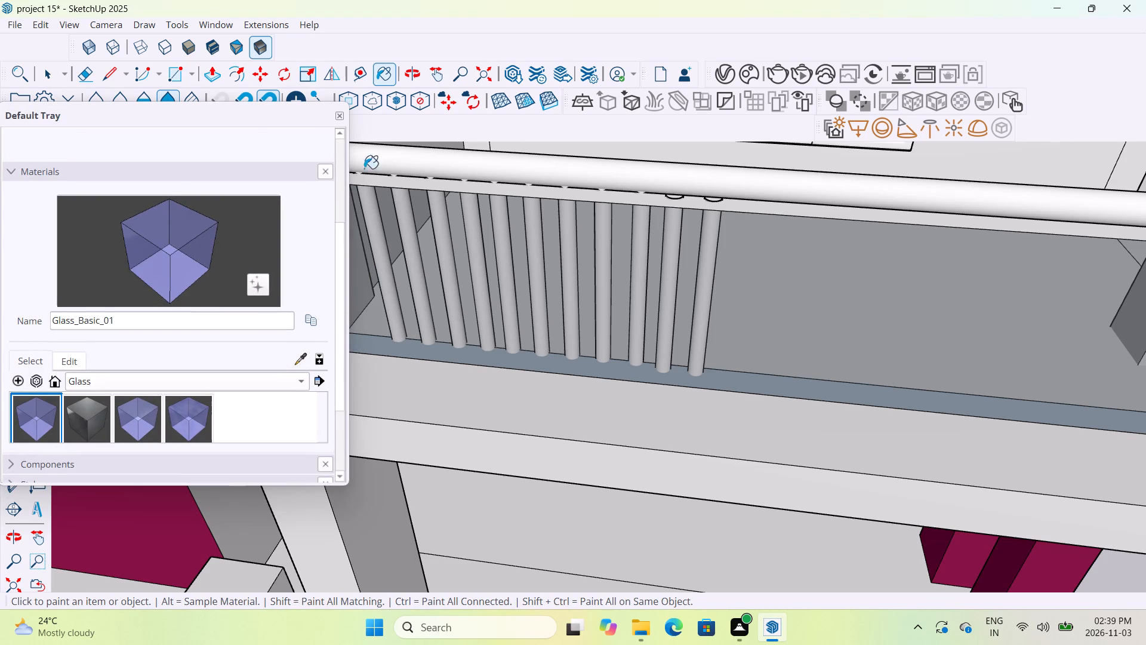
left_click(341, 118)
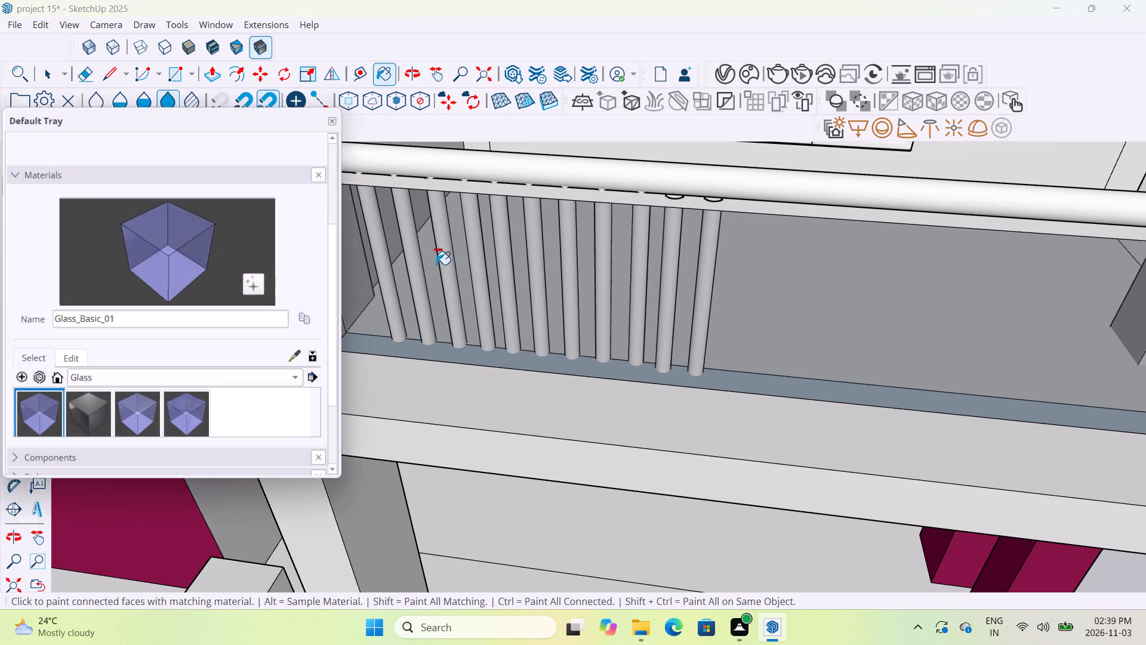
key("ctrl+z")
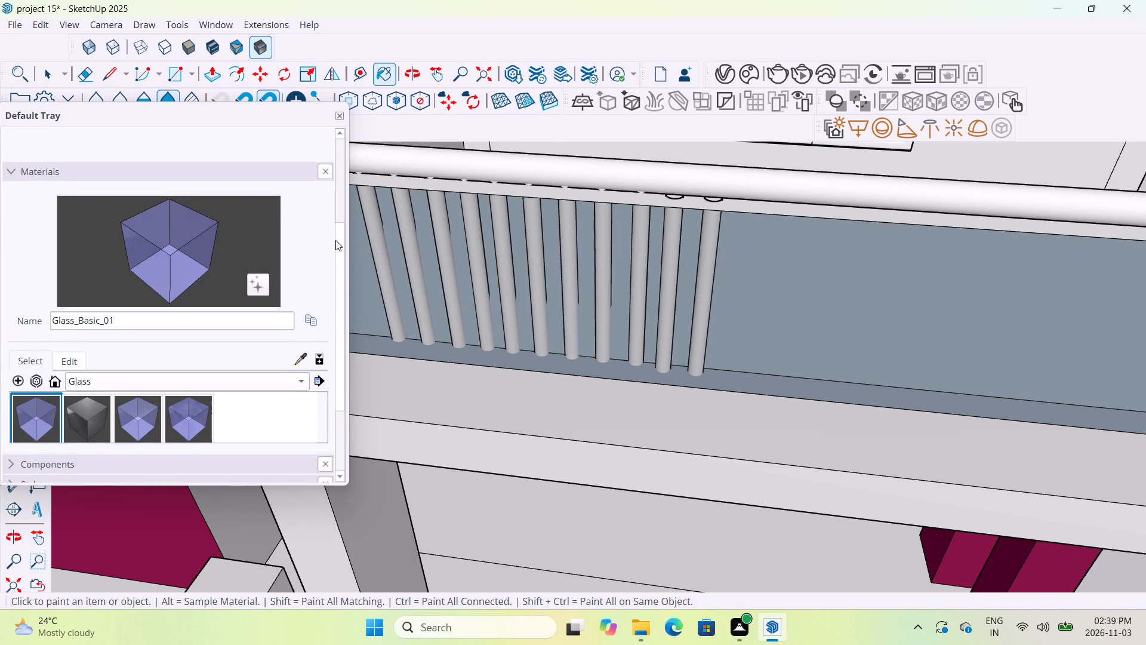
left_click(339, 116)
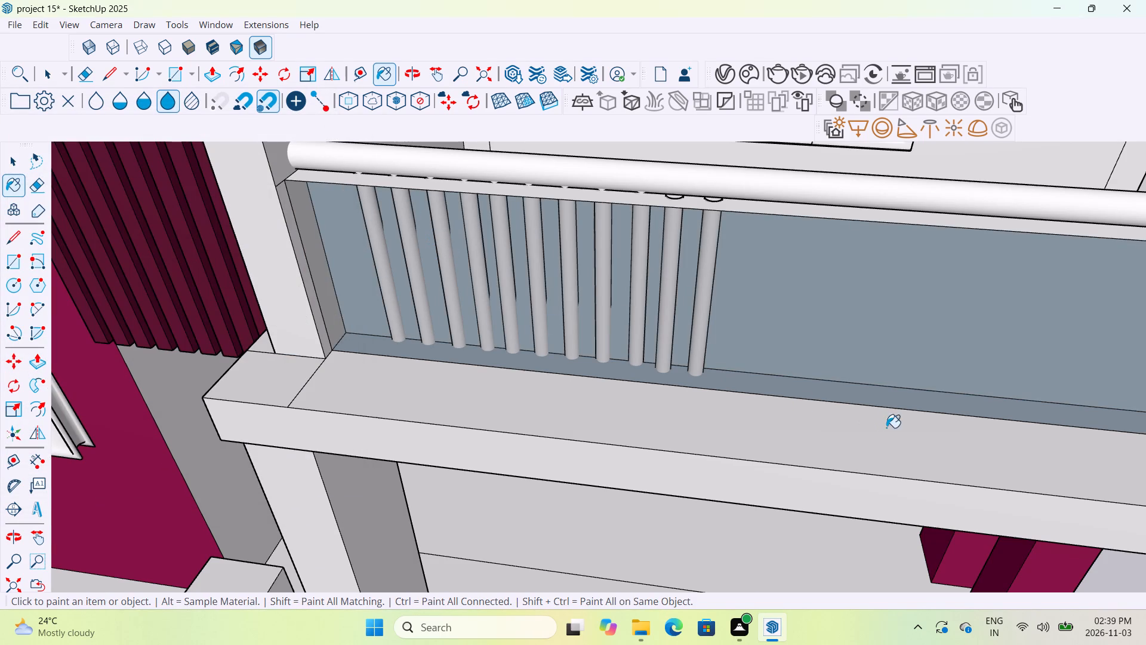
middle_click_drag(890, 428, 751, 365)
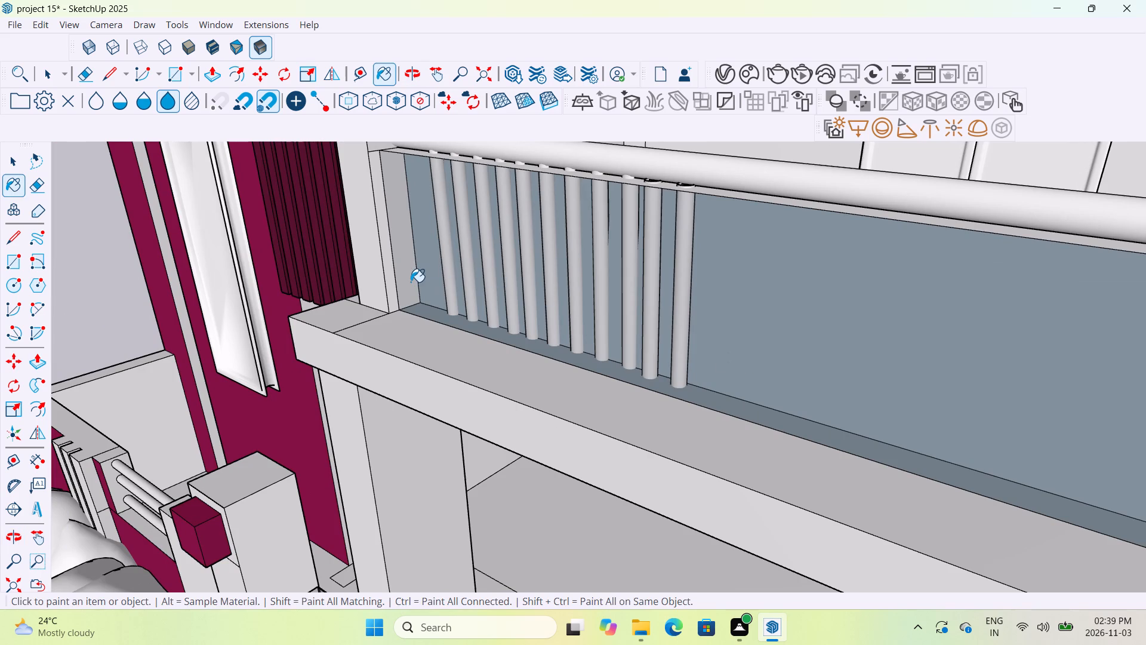
Apply Glass_Basic_01 to the narrow end face of the lowest terrace's panel beside the pillar next to the maroon fins.
left_click(411, 282)
middle_click_drag(389, 193, 417, 270)
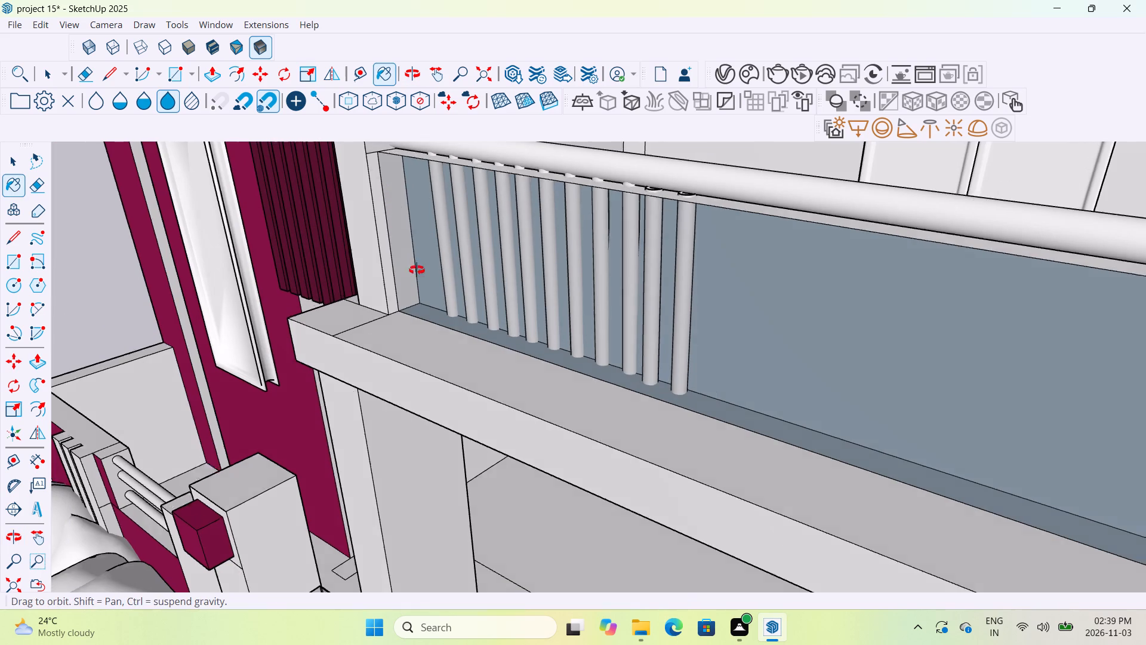
middle_click_drag(417, 270, 439, 306)
left_click(409, 230)
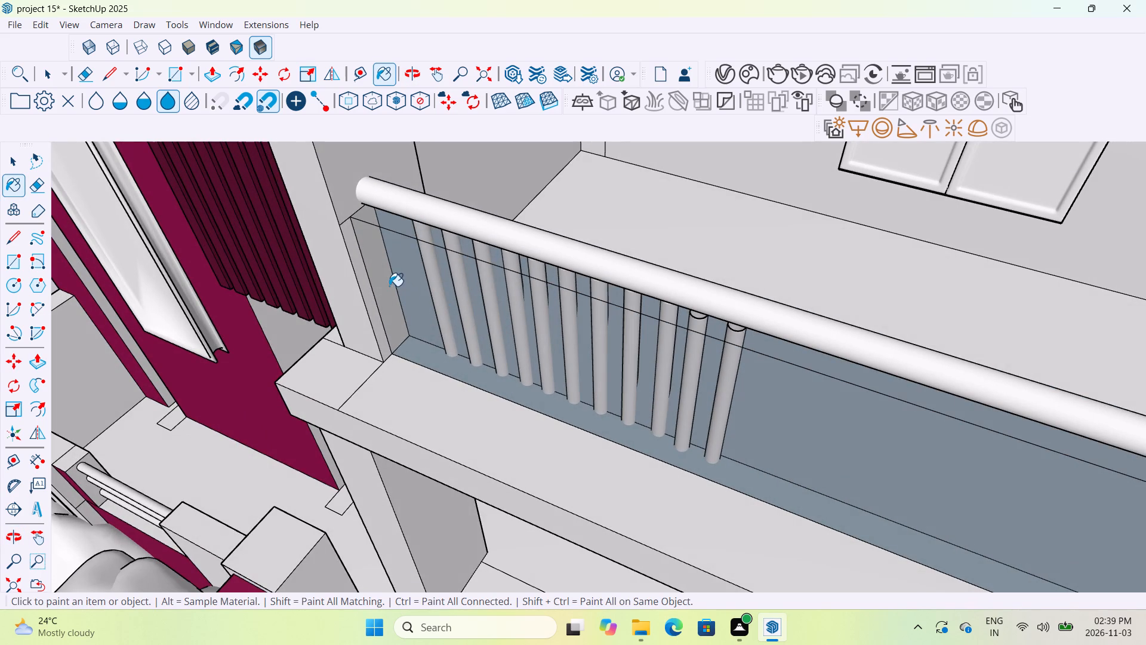
left_click(383, 284)
middle_click_drag(375, 300, 437, 229)
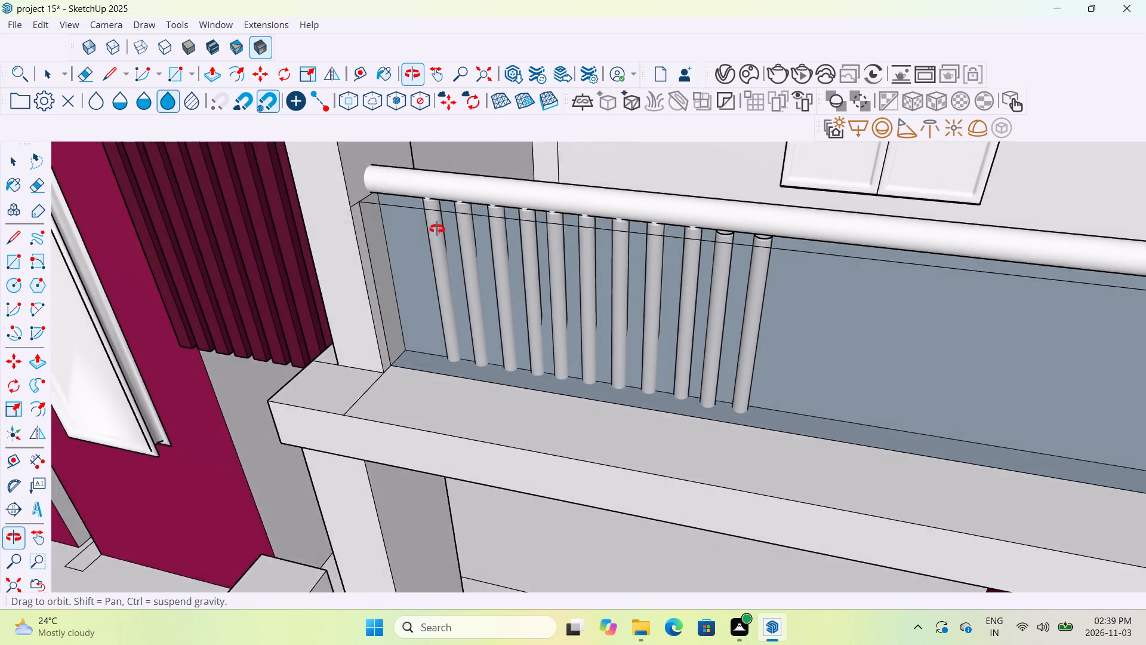
middle_click_drag(437, 229, 636, 236)
Apply Glass_Basic_01 to the end face at the opposite end of the lowest terrace's glass panel.
scroll(634, 235, "down", 5)
middle_click_drag(917, 312, 719, 294)
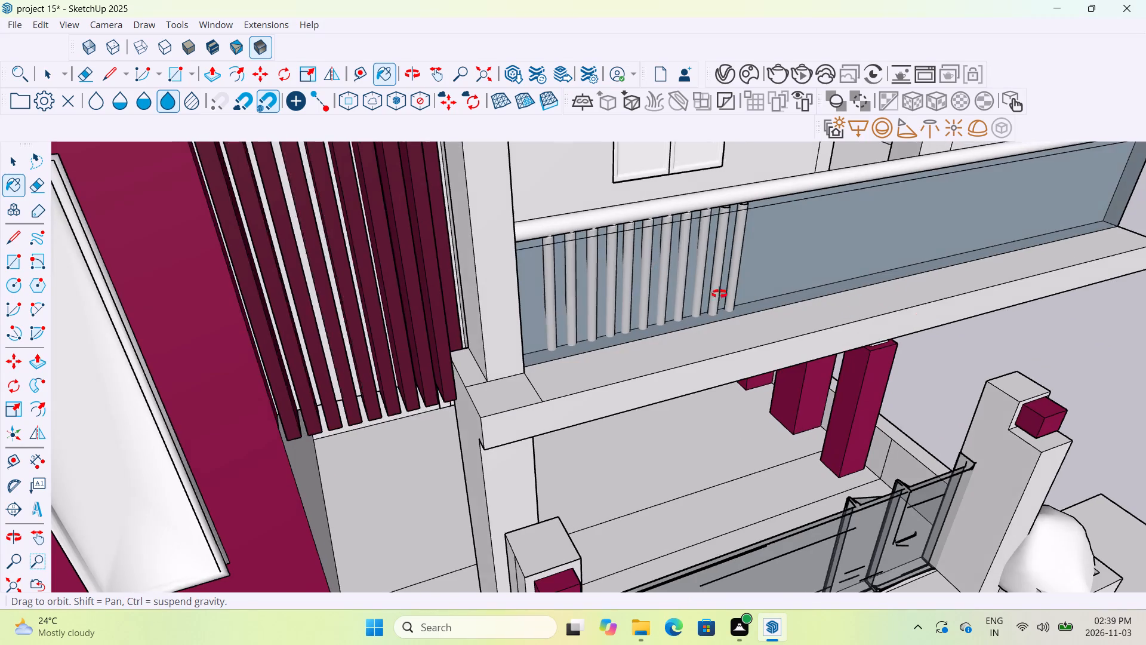
middle_click_drag(719, 294, 440, 231)
middle_click_drag(1073, 502, 858, 386)
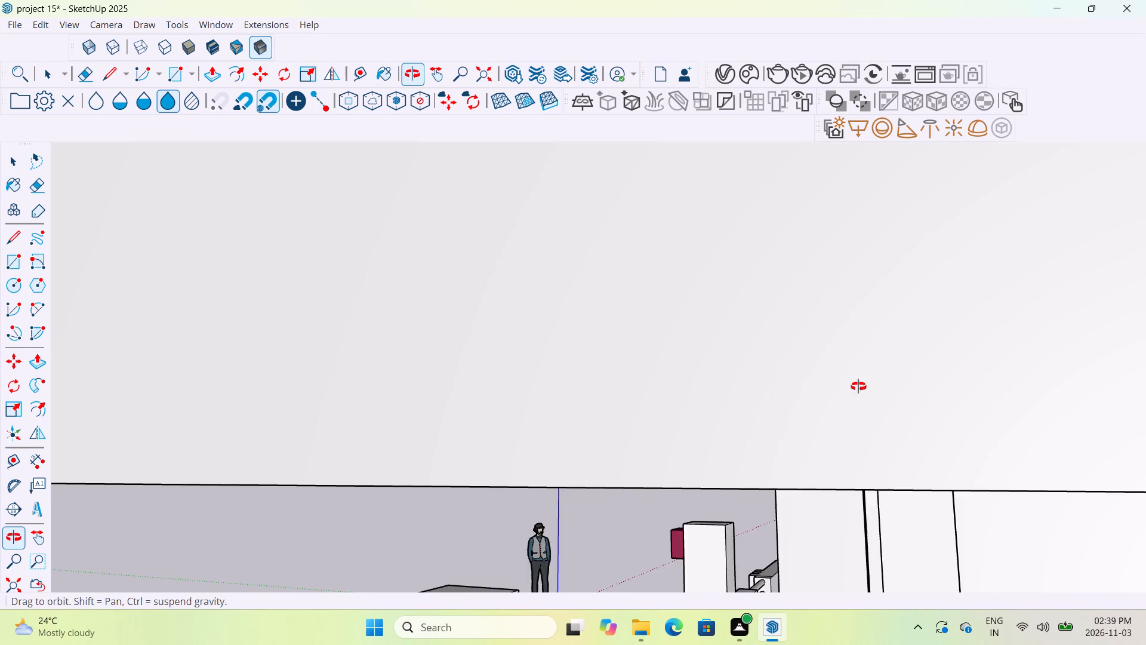
middle_click_drag(858, 386, 875, 428)
left_click(630, 382)
scroll(630, 382, "down", 5)
scroll(630, 382, "up", 1)
scroll(630, 382, "down", 4)
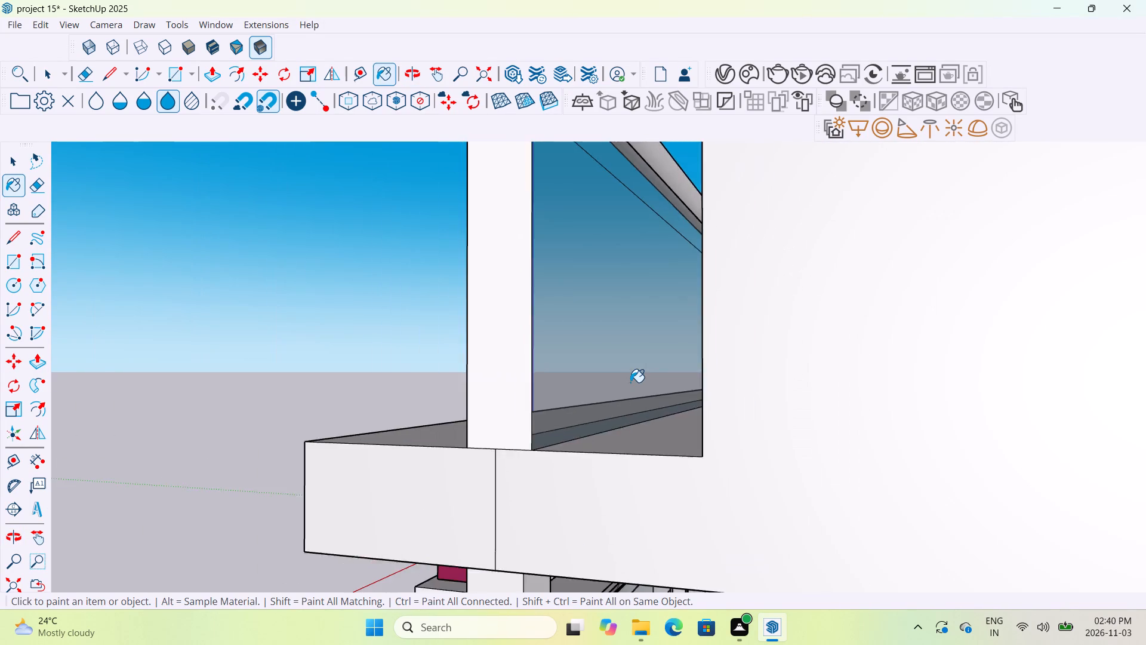
scroll(630, 382, "down", 4)
Paint the middle terrace's short pillar, slab edge and outer column, including its inner face, with A01_Blush_Petal from Solid Colors.
middle_click_drag(333, 407, 907, 477)
scroll(907, 477, "down", 13)
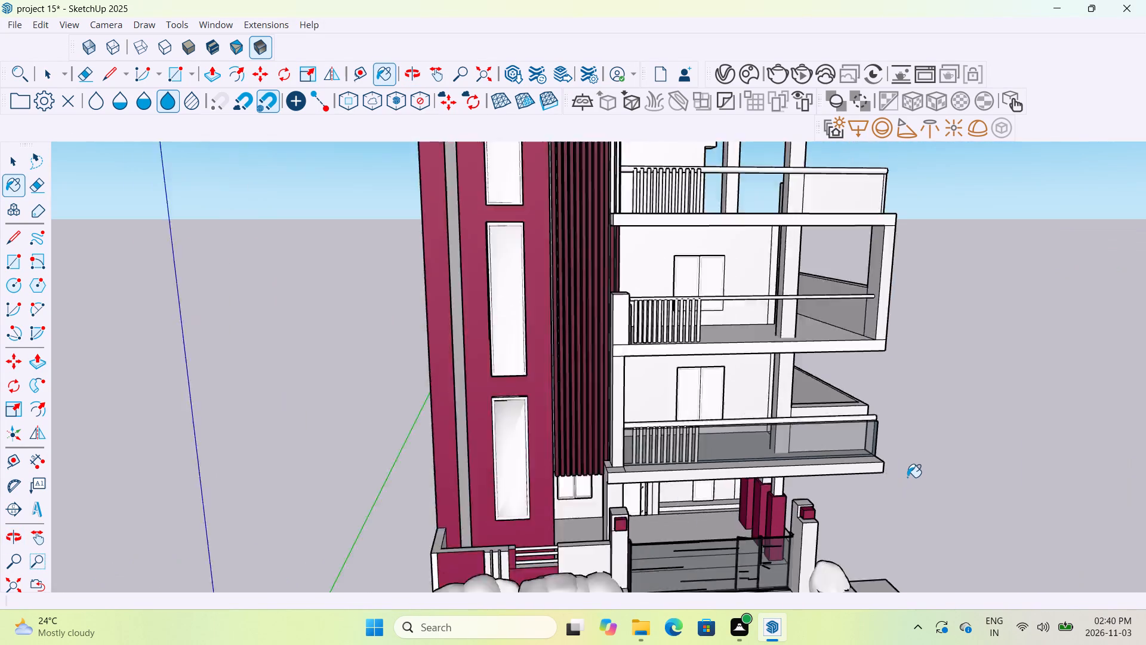
middle_click_drag(972, 475, 921, 451)
scroll(921, 451, "down", 5)
middle_click_drag(966, 475, 948, 475)
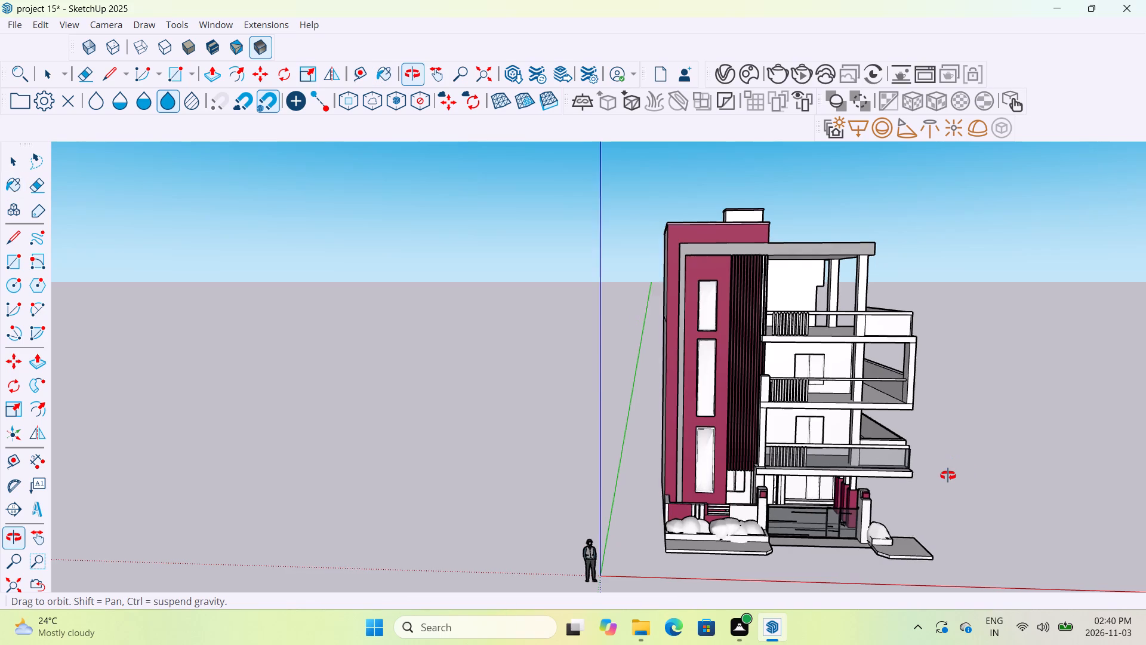
middle_click_drag(948, 475, 943, 475)
scroll(943, 474, "up", 2)
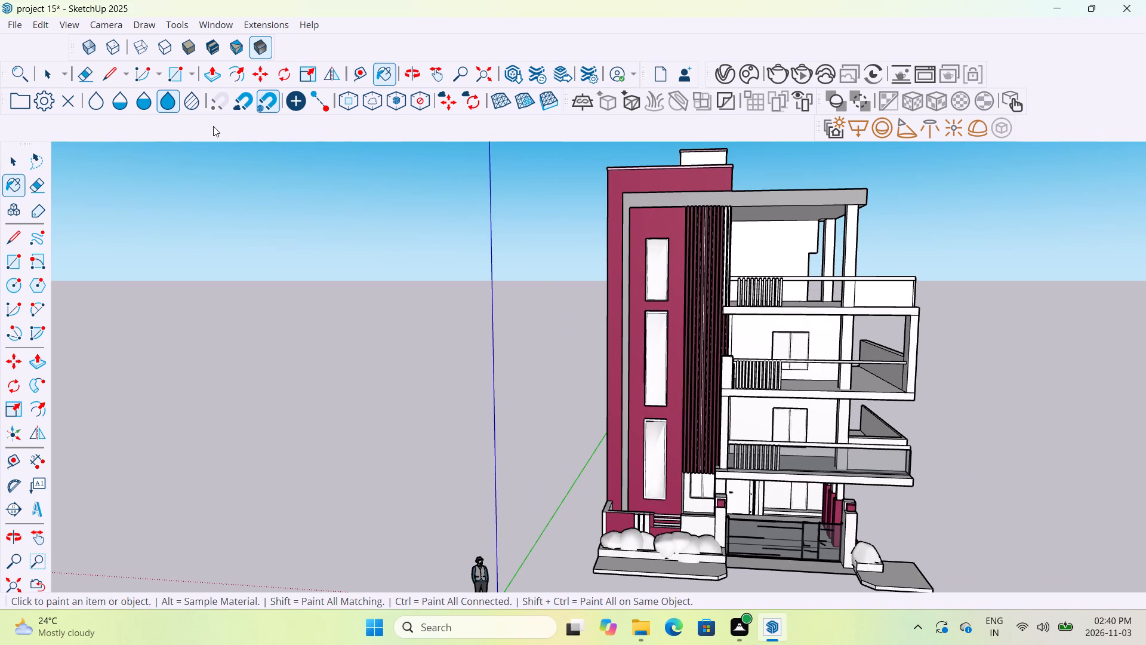
left_click(202, 22)
left_click(223, 47)
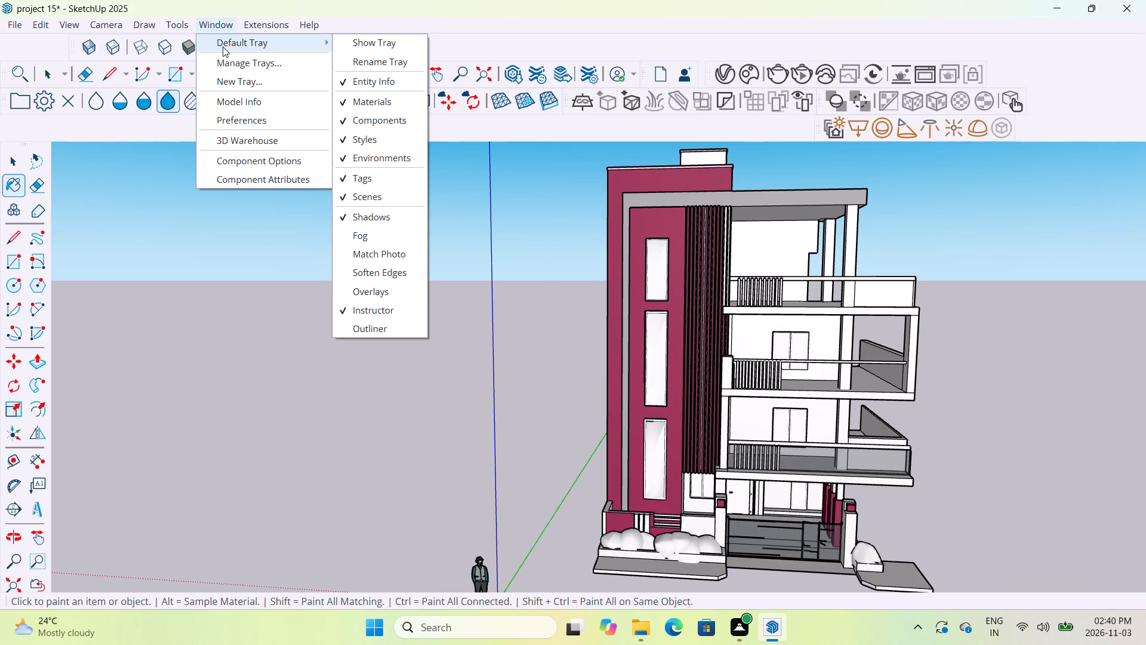
left_click(349, 49)
left_click(225, 383)
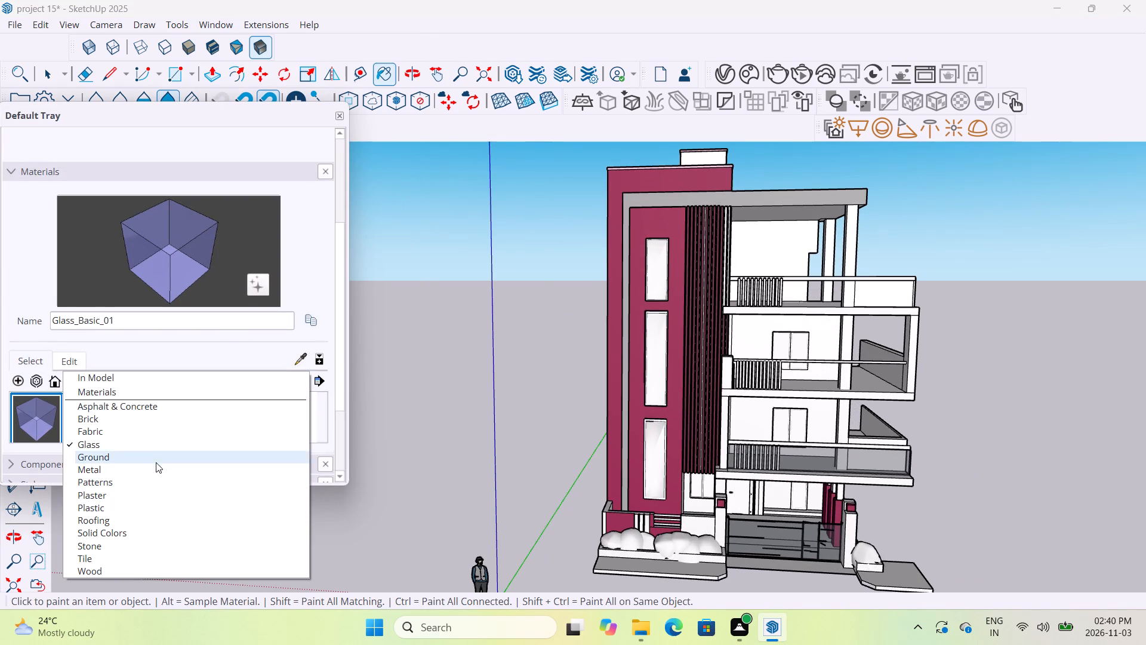
left_click(133, 530)
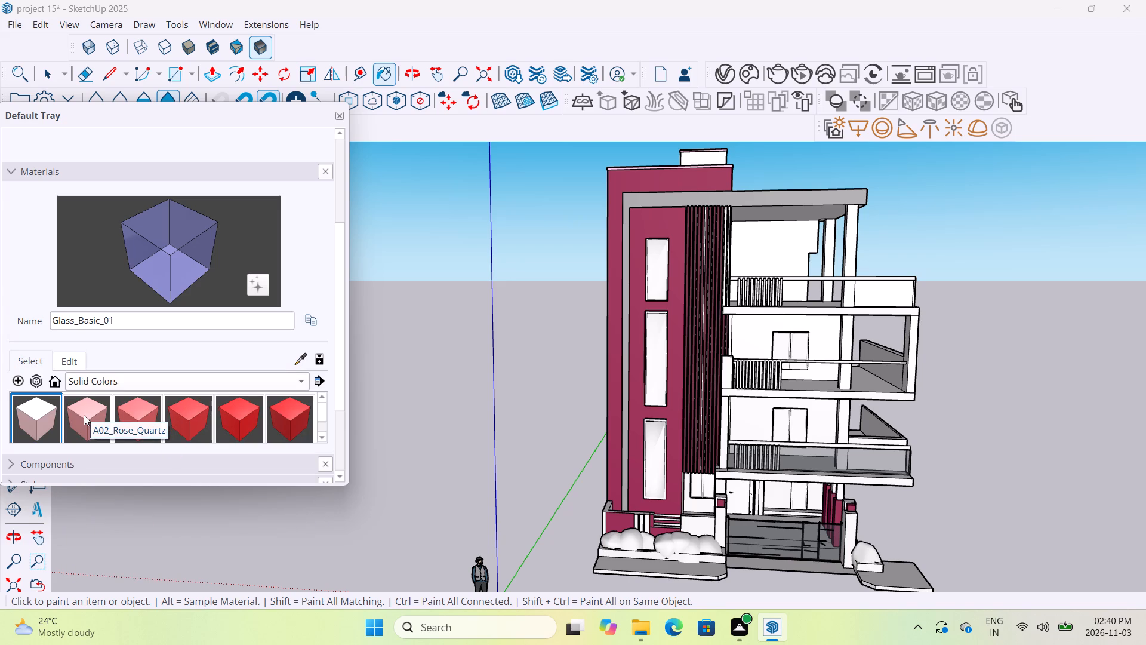
left_click(50, 419)
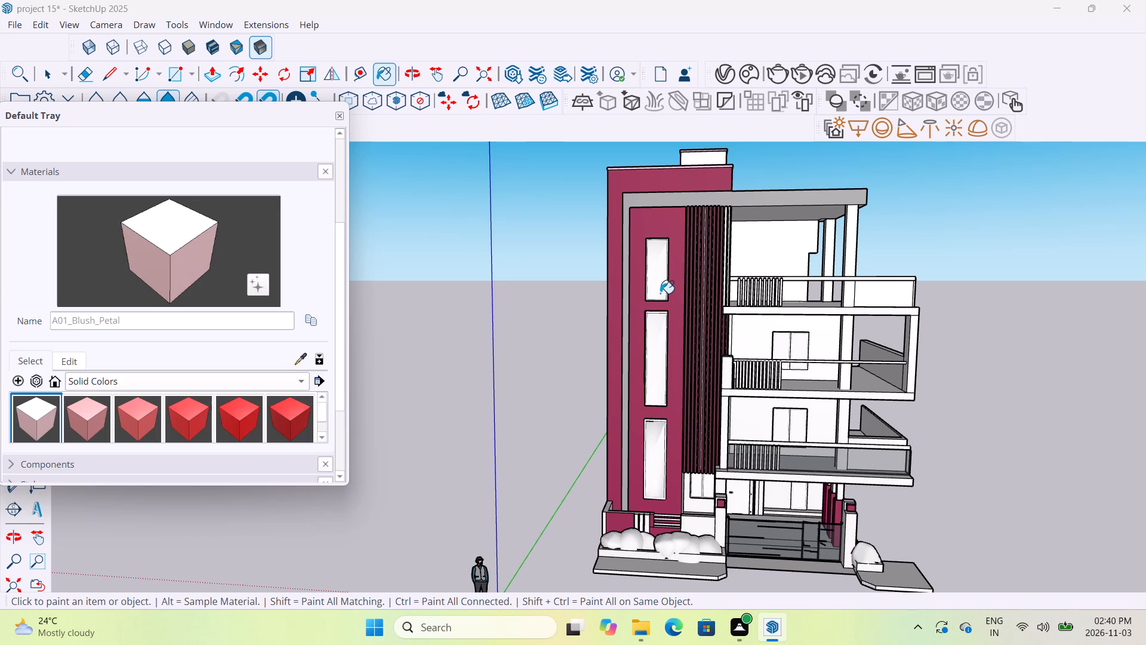
scroll(750, 335, "up", 1)
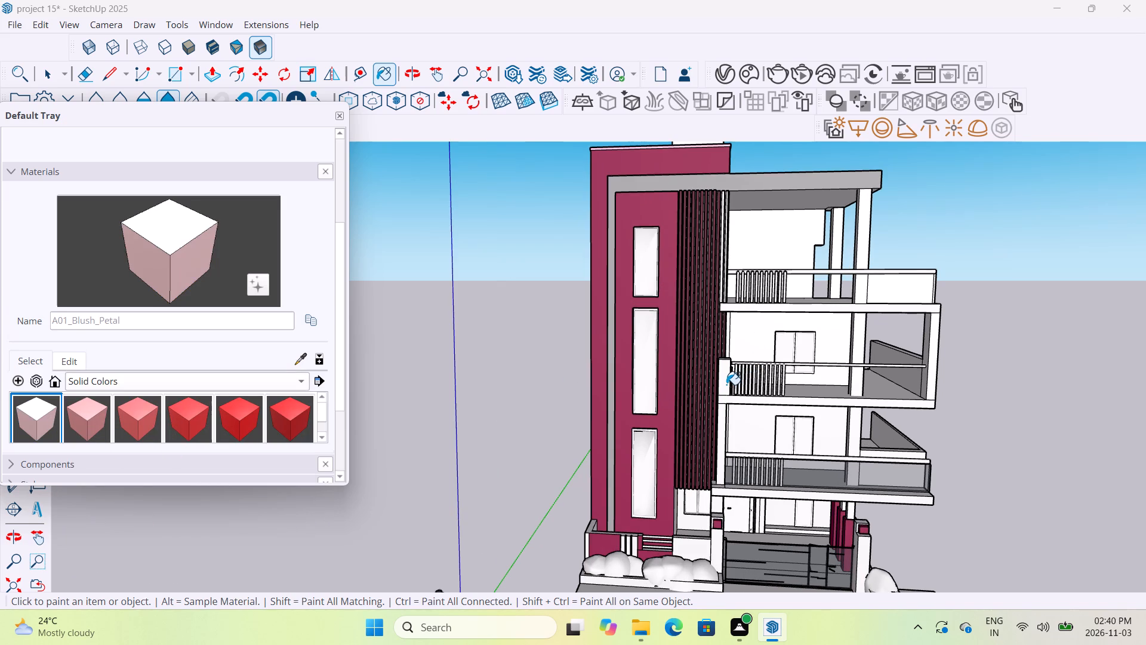
left_click(726, 385)
left_click(735, 401)
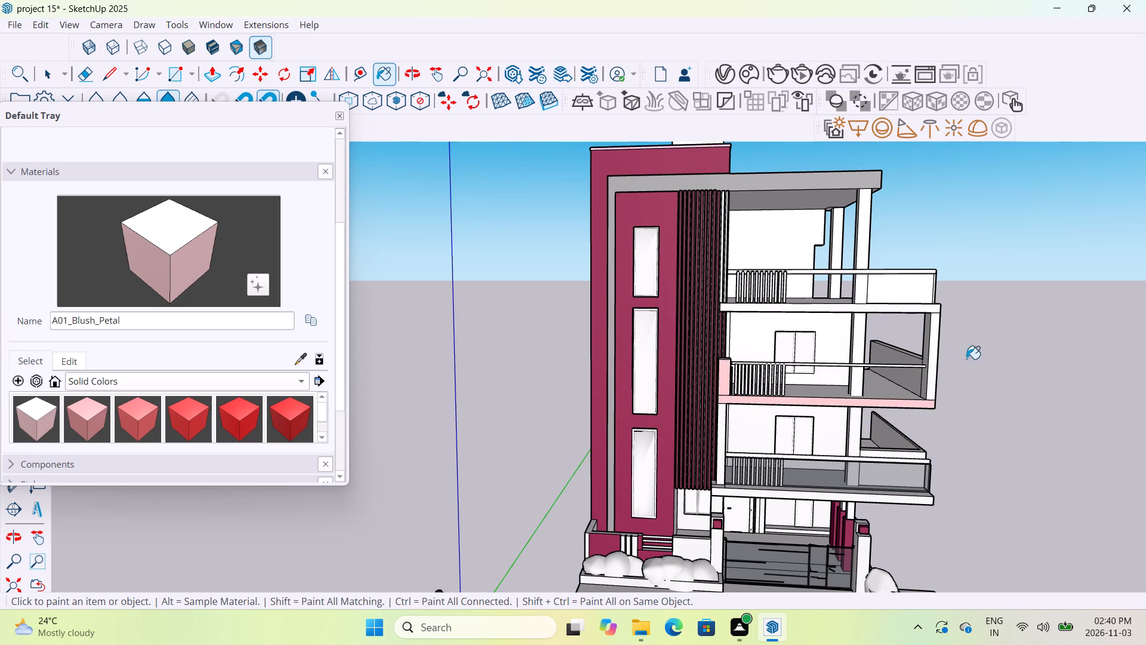
left_click(929, 373)
scroll(919, 380, "up", 4)
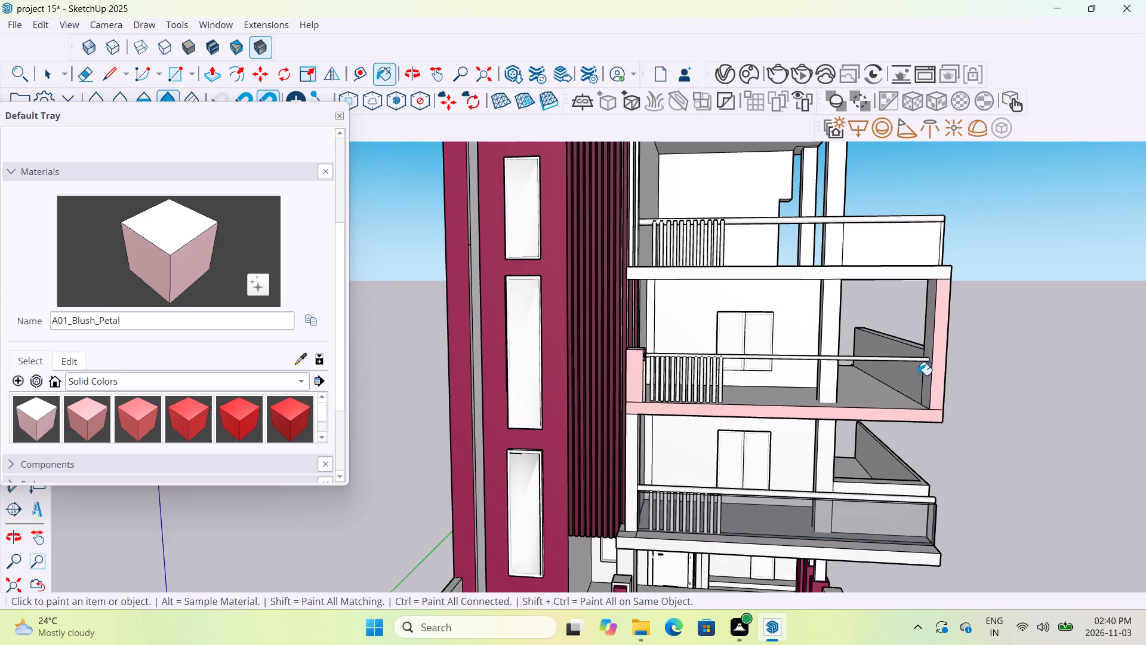
left_click(929, 325)
Paint the upper terrace's slab edge, the tall column and the adjoining parapet wall with A01_Blush_Petal.
scroll(926, 328, "up", 1)
middle_click_drag(926, 328, 961, 314)
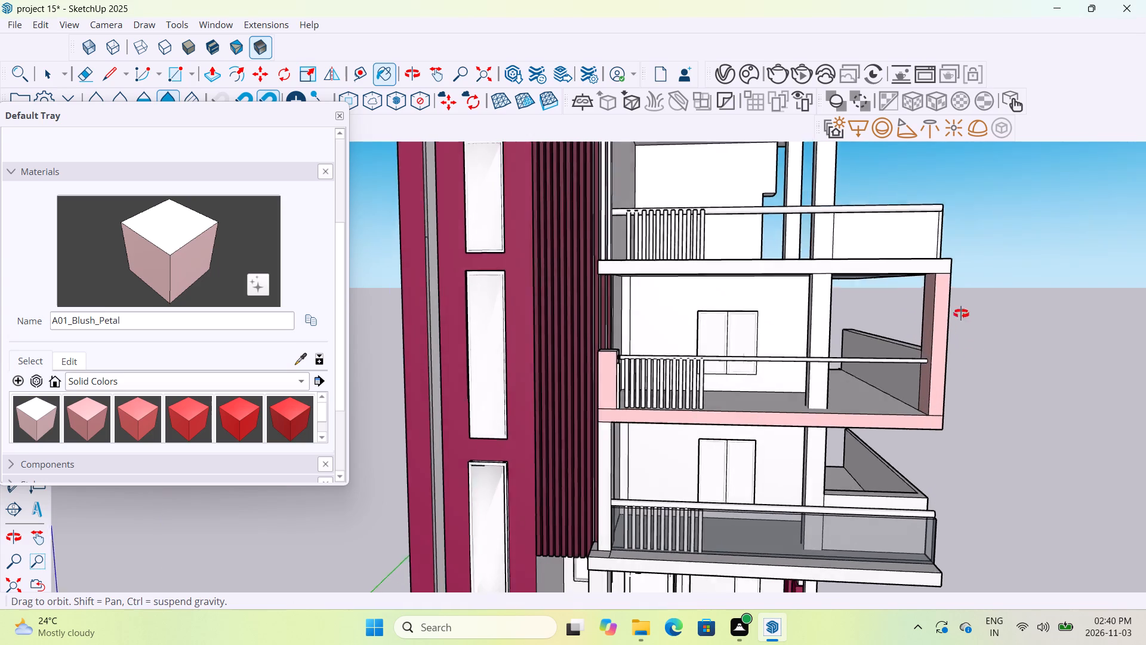
middle_click_drag(961, 314, 879, 390)
left_click(930, 307)
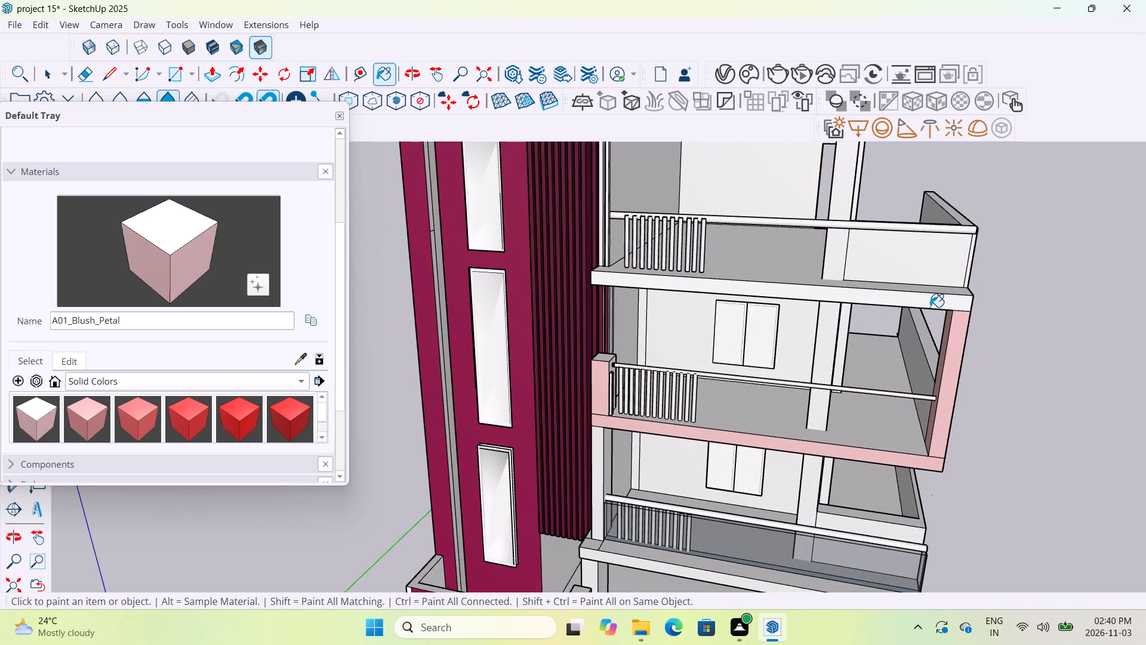
left_click(838, 259)
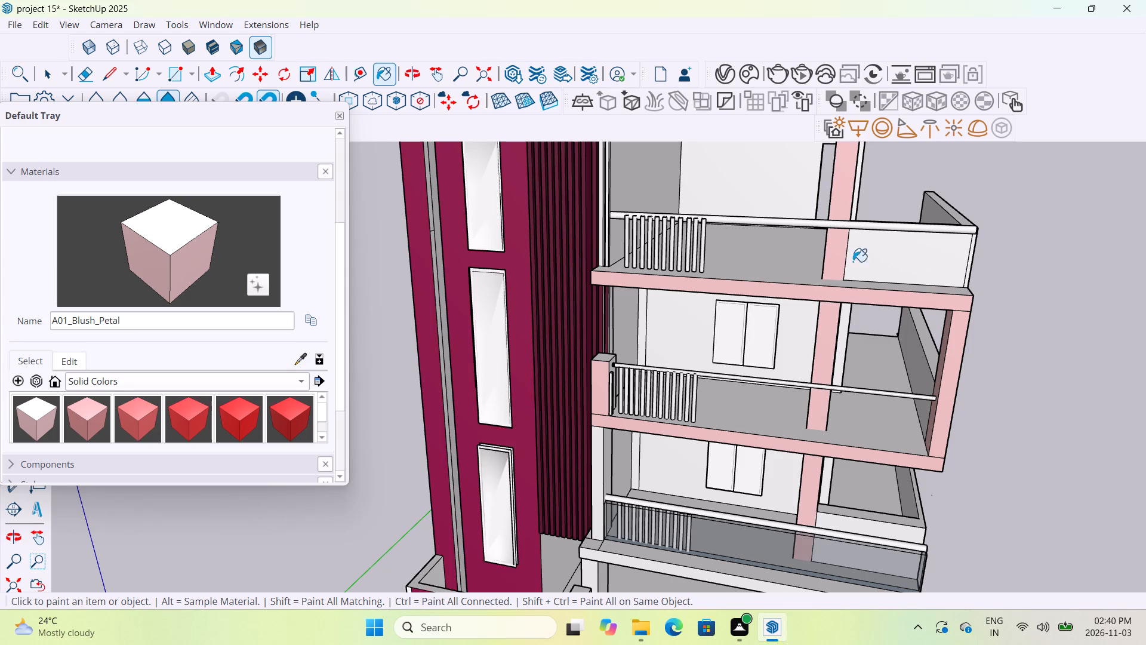
left_click(951, 248)
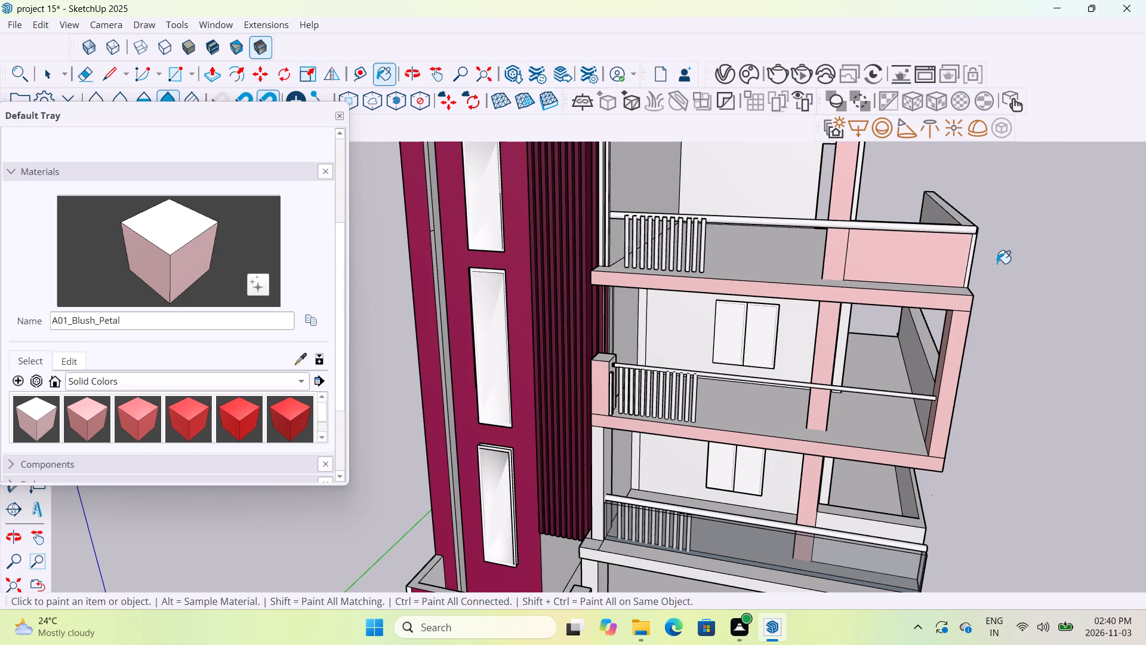
Paint the narrow vertical strips between the upper terrace and the maroon fins with A01_Blush_Petal.
scroll(606, 246, "up", 9)
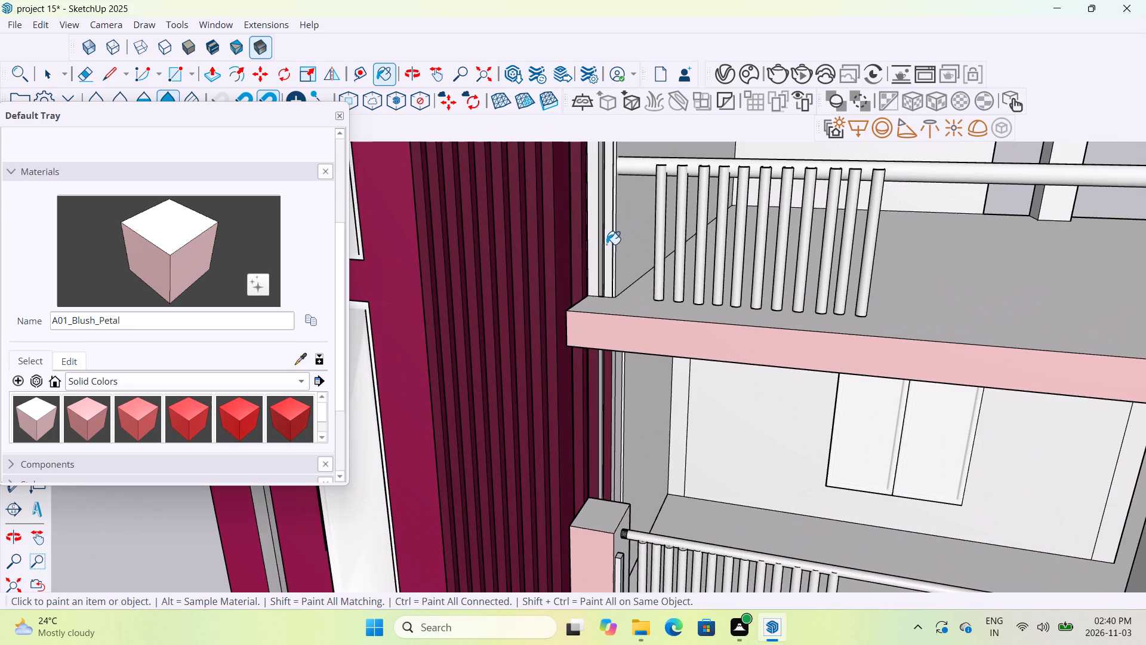
left_click(610, 241)
scroll(603, 250, "up", 1)
middle_click_drag(603, 250, 699, 217)
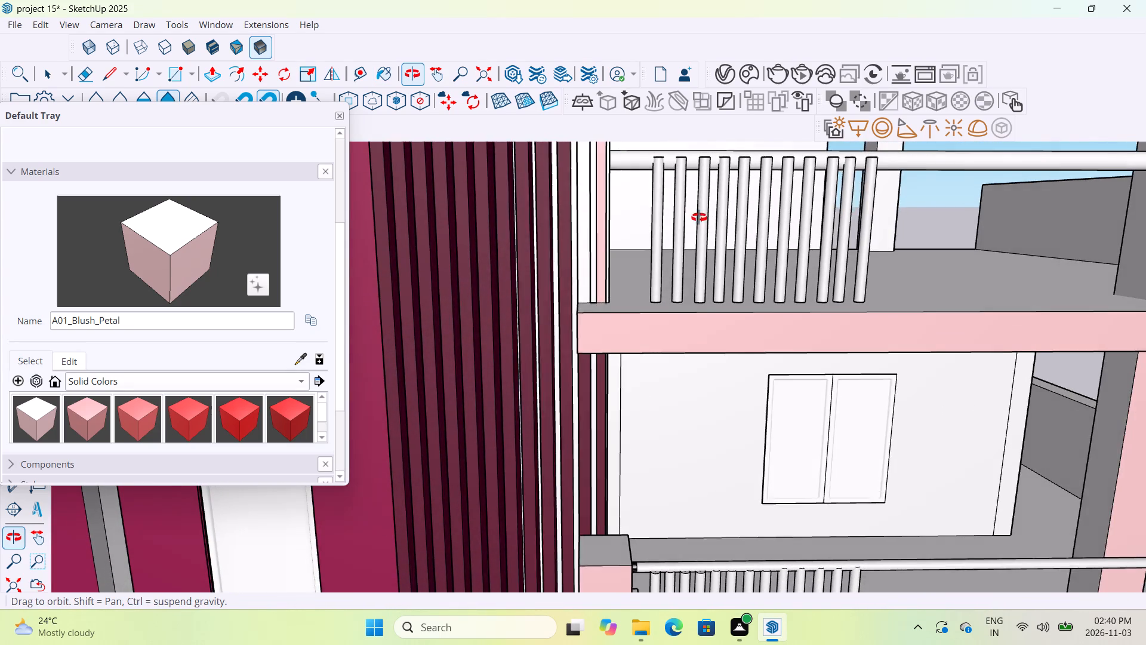
middle_click_drag(699, 217, 701, 220)
scroll(592, 256, "up", 2)
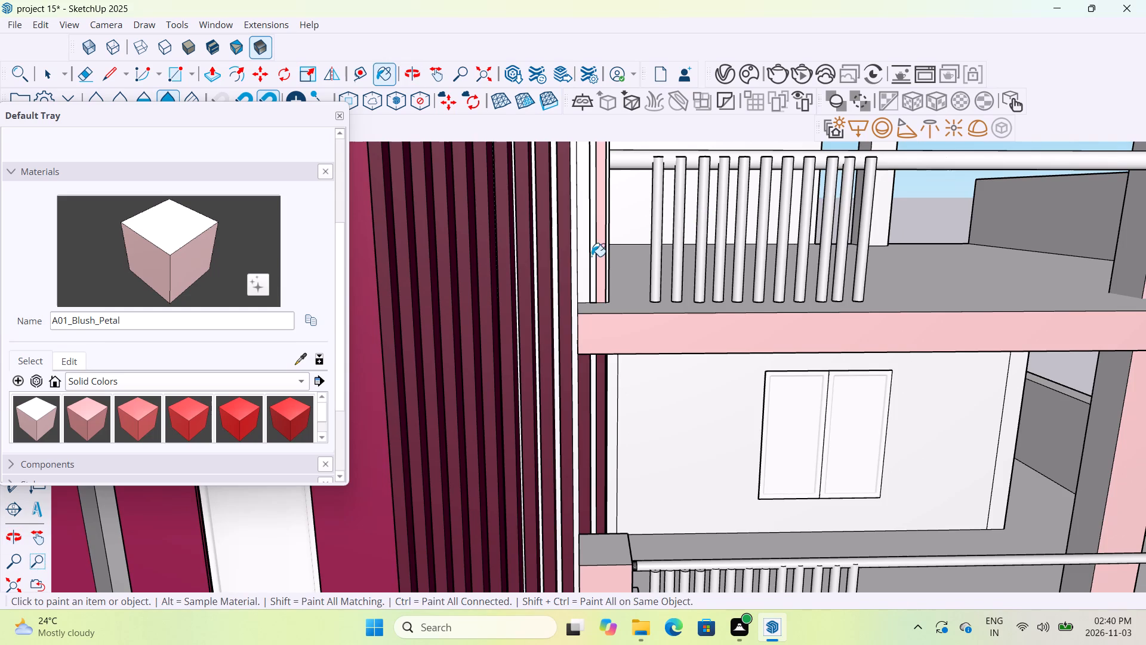
scroll(592, 256, "up", 6)
left_click(591, 257)
Paint the white strips between the maroon vertical fins nearest the terraces with A01_Blush_Petal.
scroll(611, 249, "down", 1)
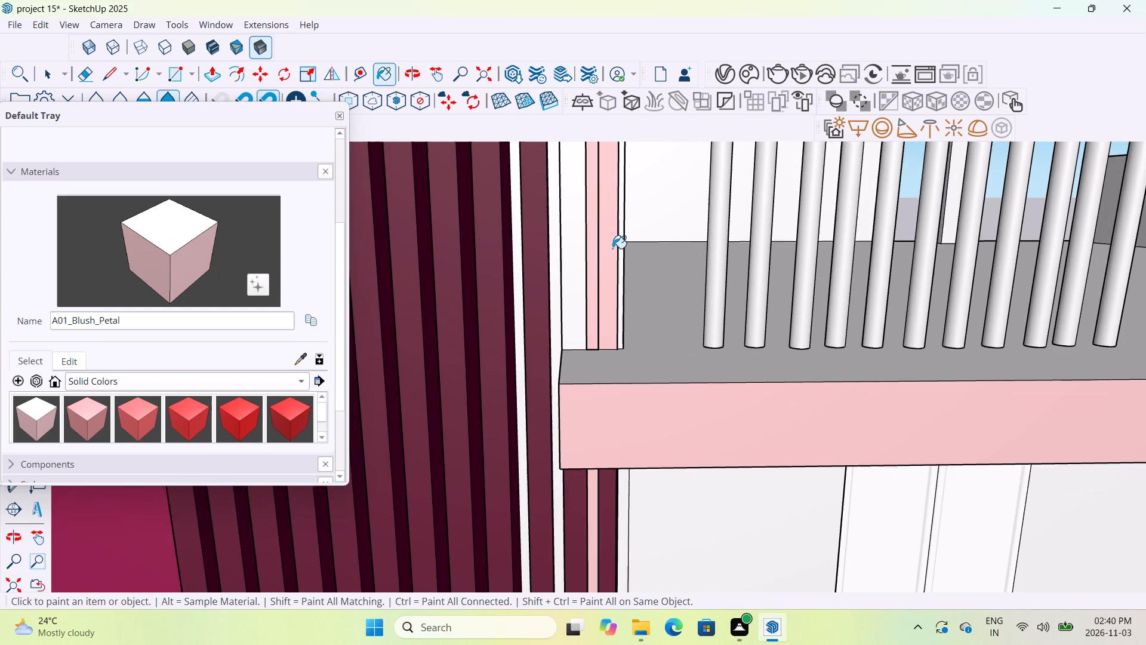
scroll(612, 248, "down", 6)
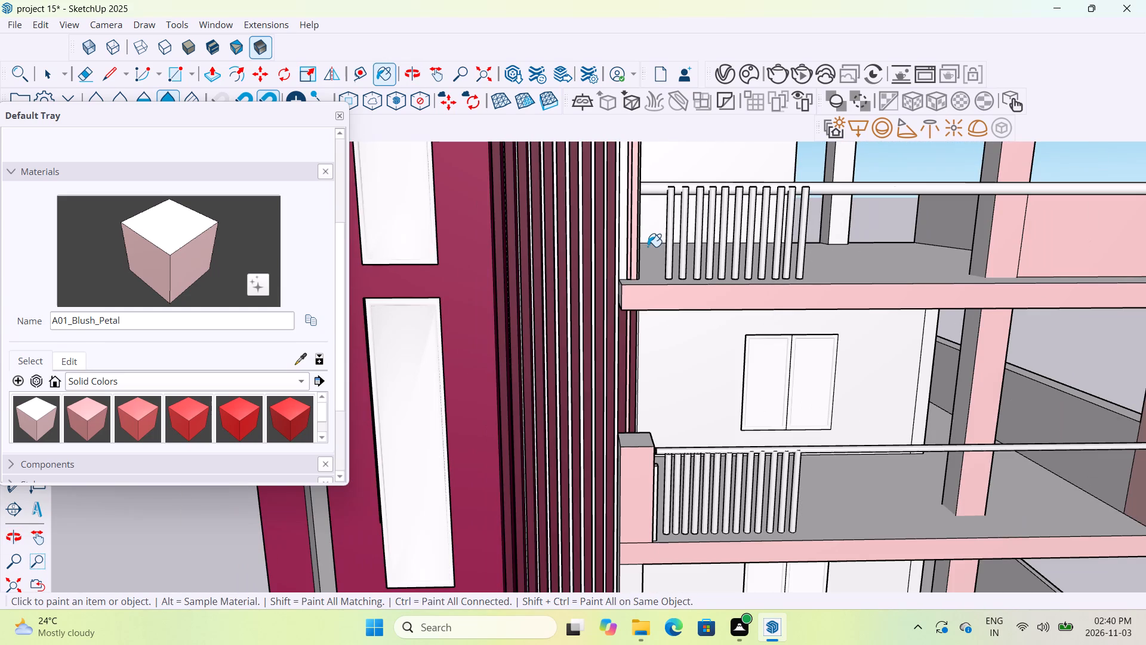
scroll(617, 245, "up", 11)
left_click(617, 245)
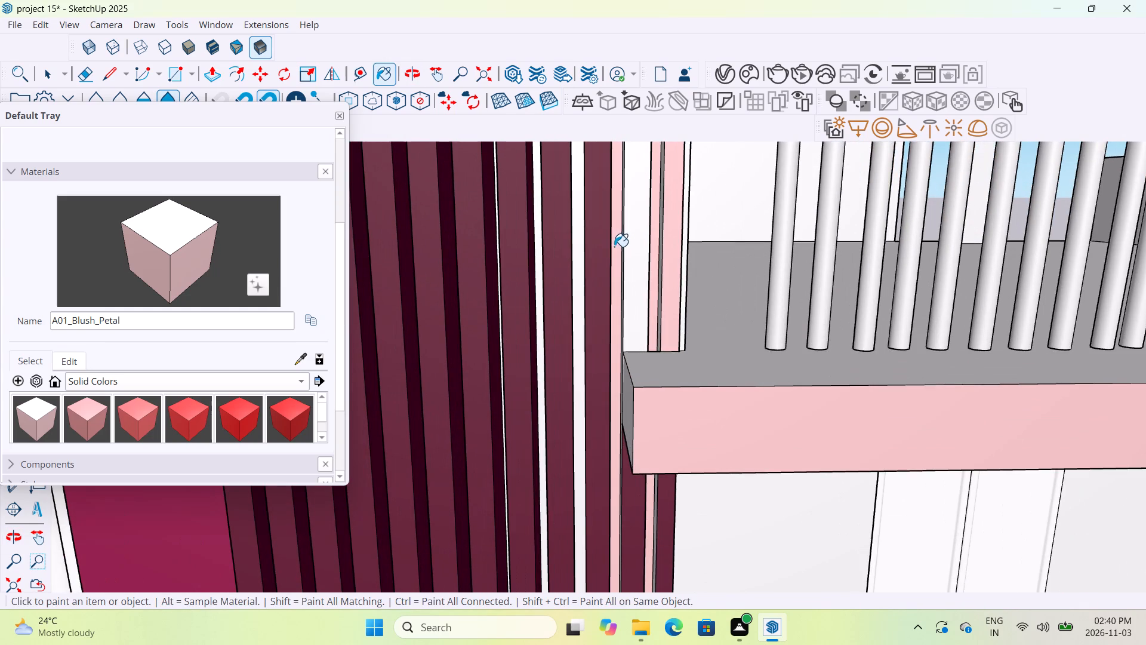
left_click(580, 276)
left_click(540, 296)
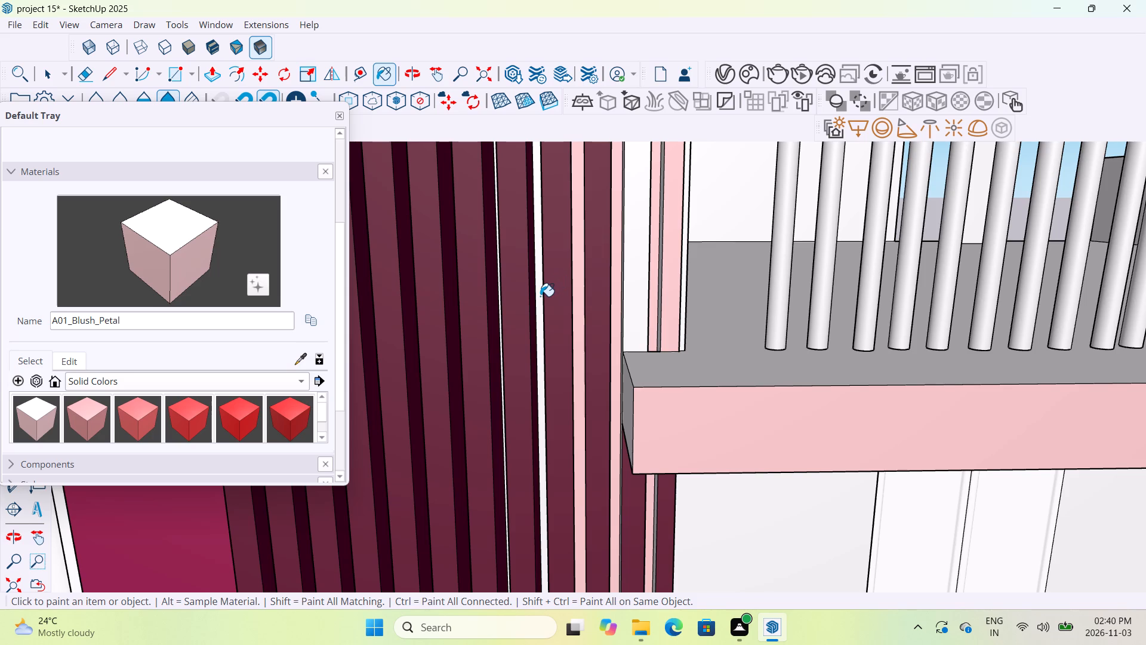
middle_click_drag(504, 302, 548, 284)
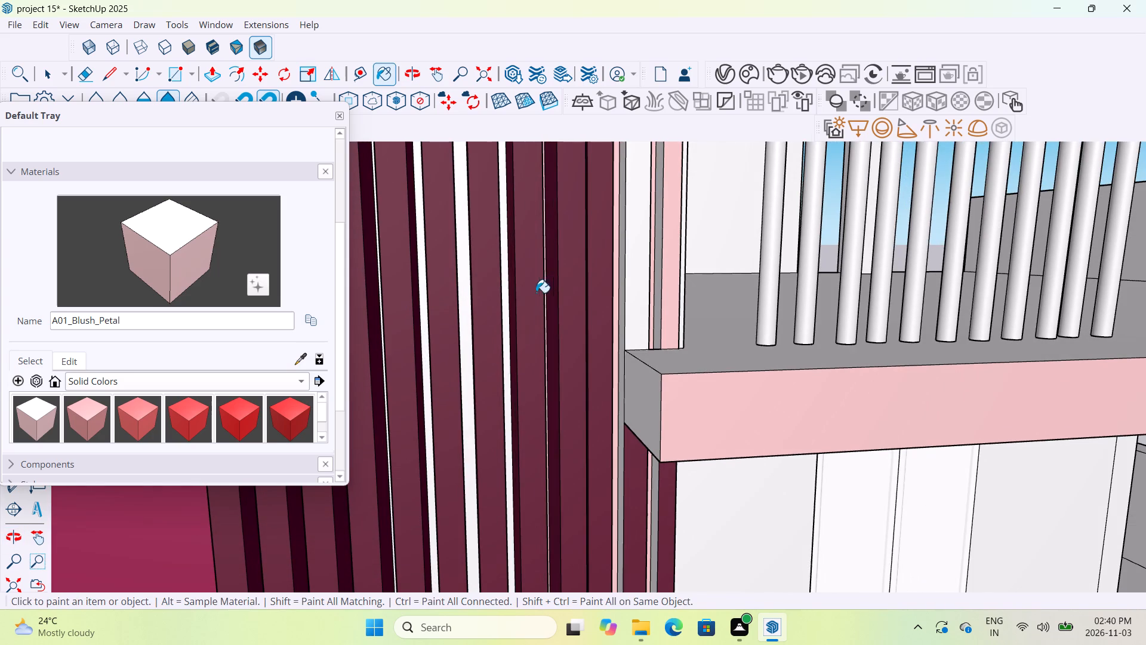
left_click(507, 306)
left_click(466, 314)
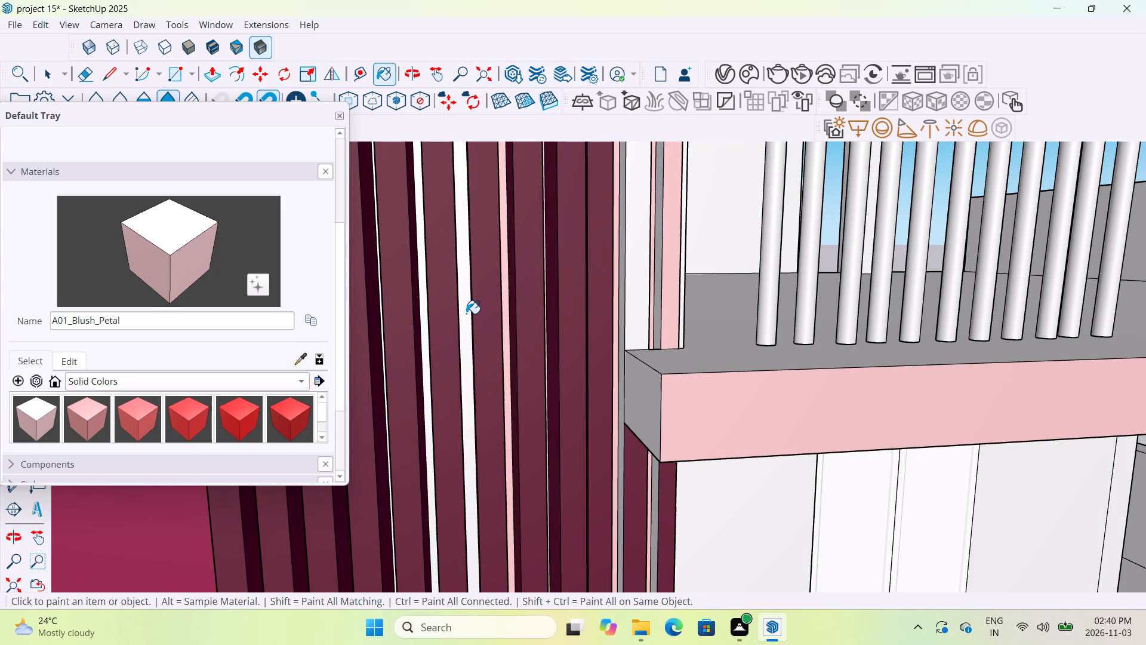
left_click(425, 337)
Paint the next three white strips between the maroon vertical fins, working away from the terraces, with A01_Blush_Petal.
scroll(442, 323, "down", 6)
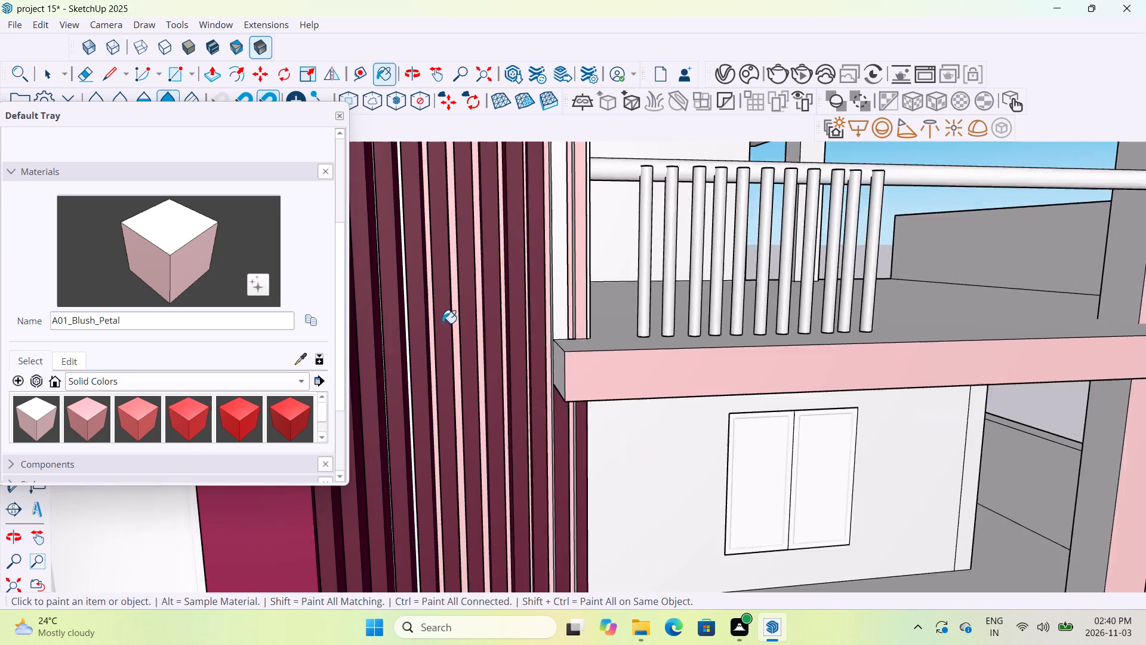
scroll(442, 323, "down", 15)
scroll(426, 337, "up", 12)
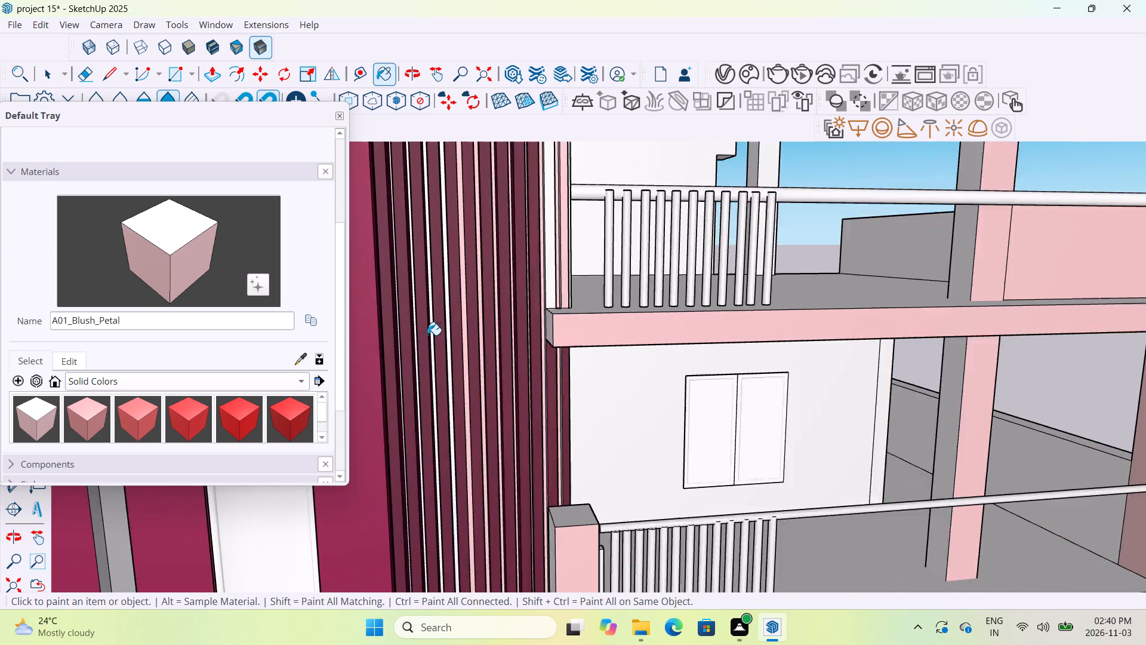
left_click(452, 311)
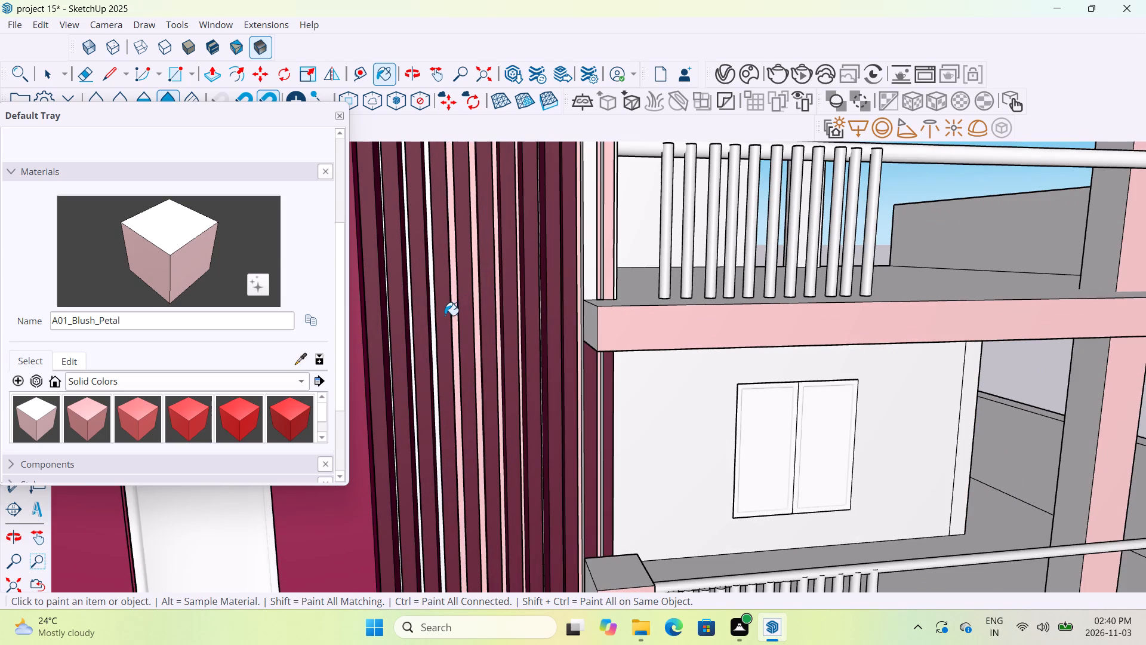
left_click(433, 324)
left_click(411, 338)
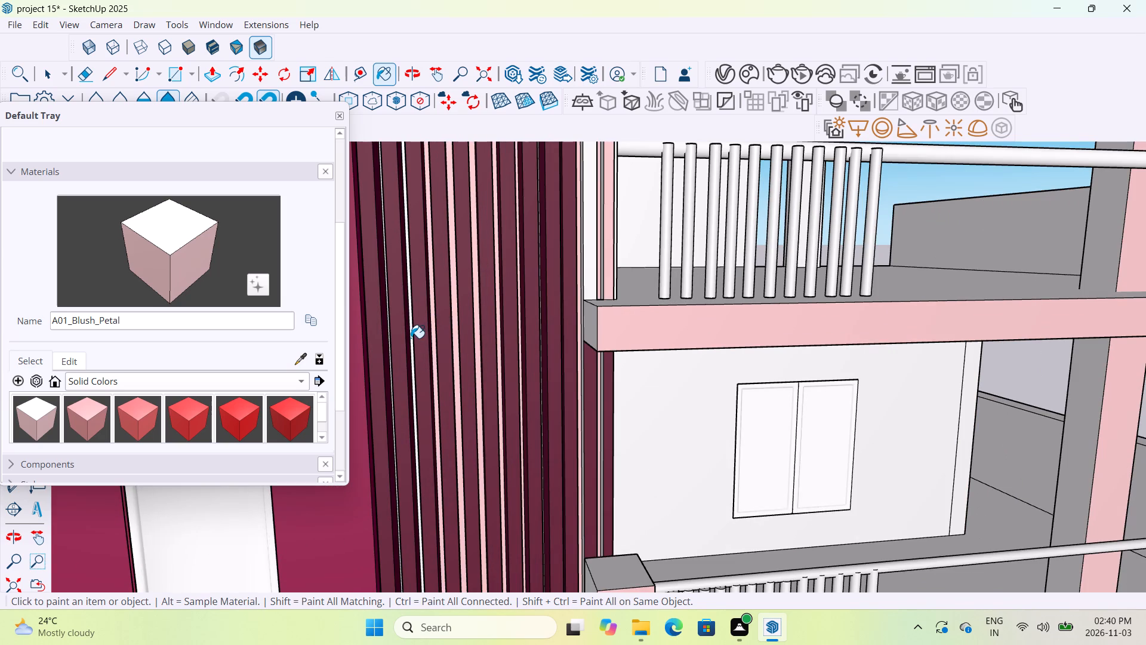
Paint the remaining white strips between the maroon fins, up to the one beside the windowed maroon wall, with A01_Blush_Petal.
scroll(417, 332, "down", 2)
middle_click_drag(417, 332, 472, 321)
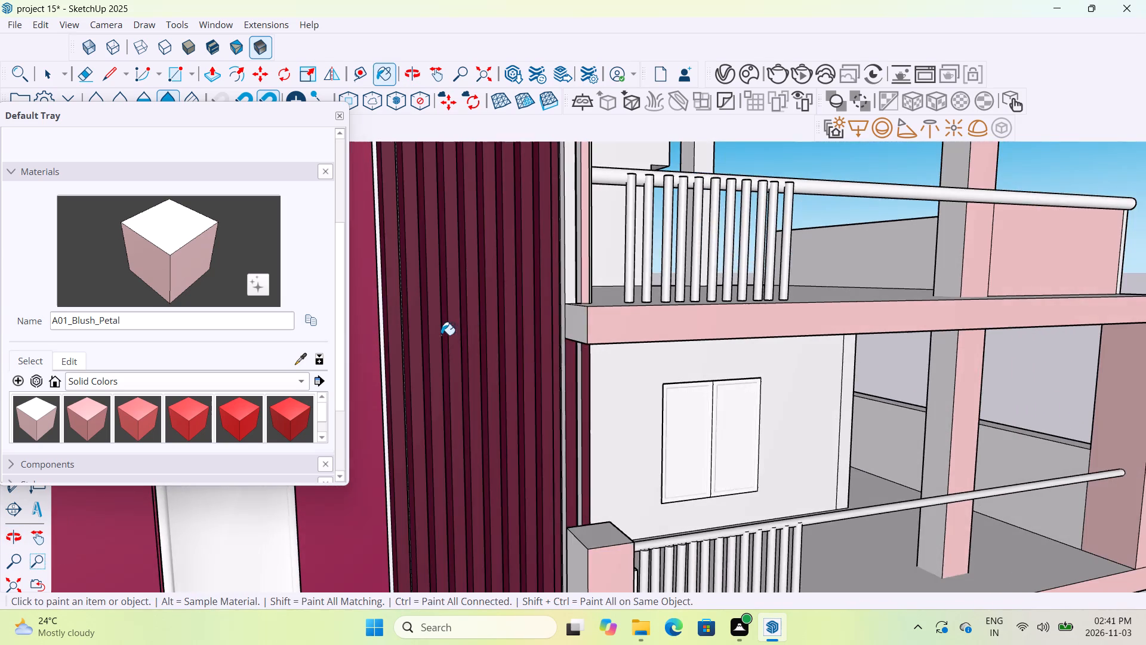
scroll(439, 337, "up", 6)
middle_click_drag(435, 337, 410, 354)
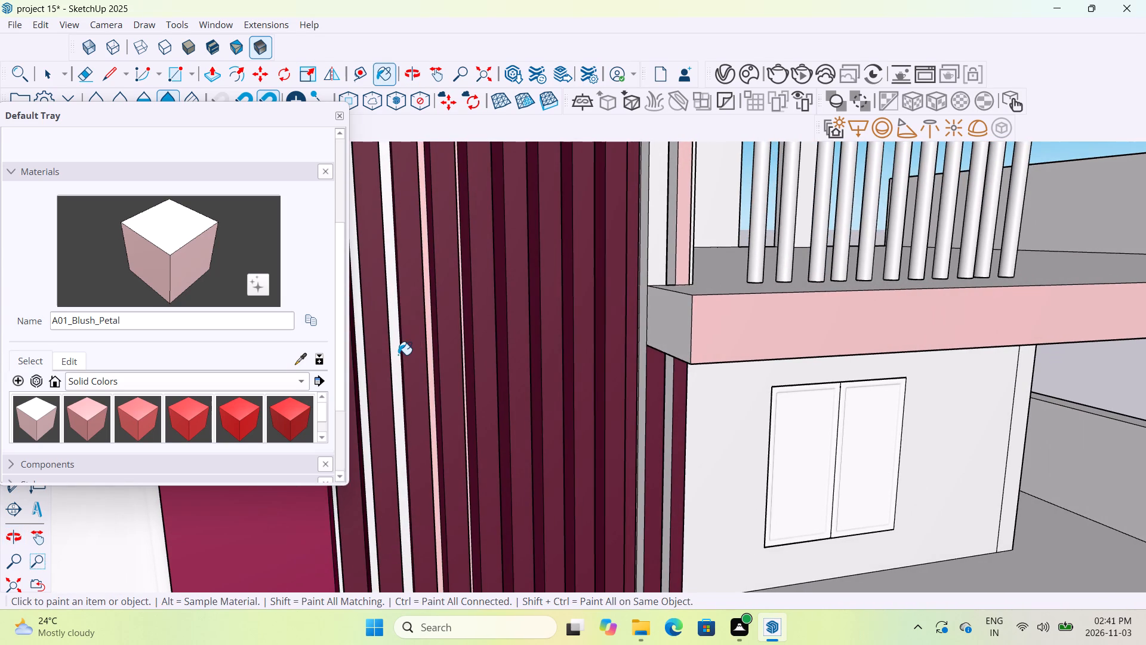
left_click(398, 355)
scroll(436, 324, "down", 3)
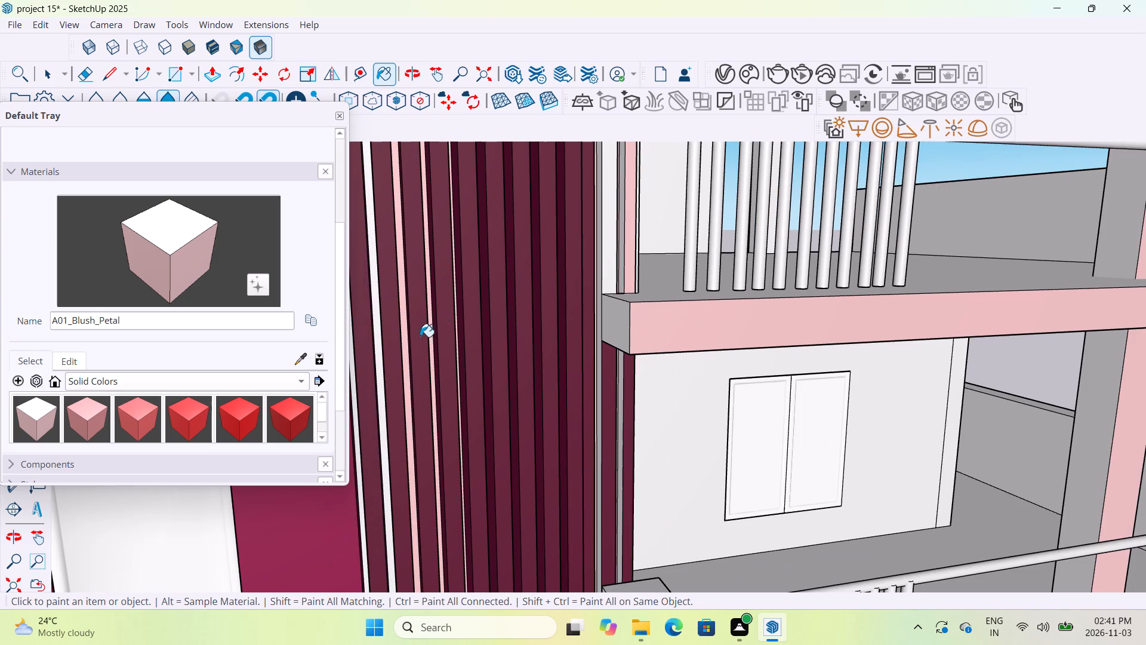
left_click(380, 362)
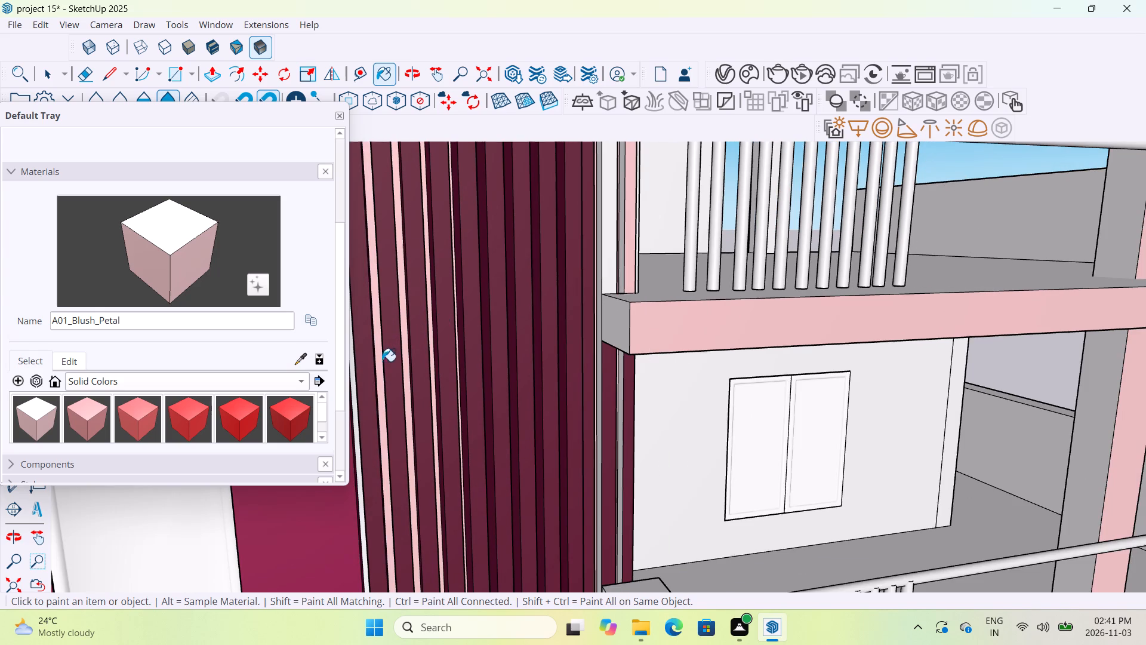
middle_click_drag(532, 357, 513, 368)
middle_click(514, 368)
scroll(514, 368, "down", 6)
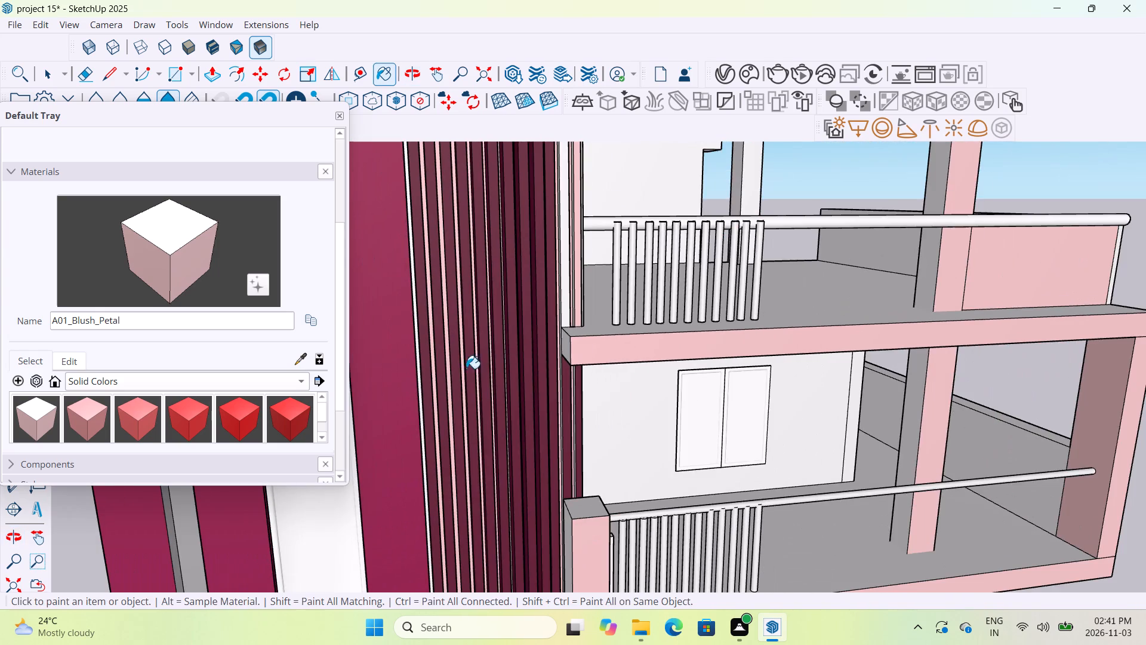
scroll(432, 382, "up", 5)
left_click(414, 387)
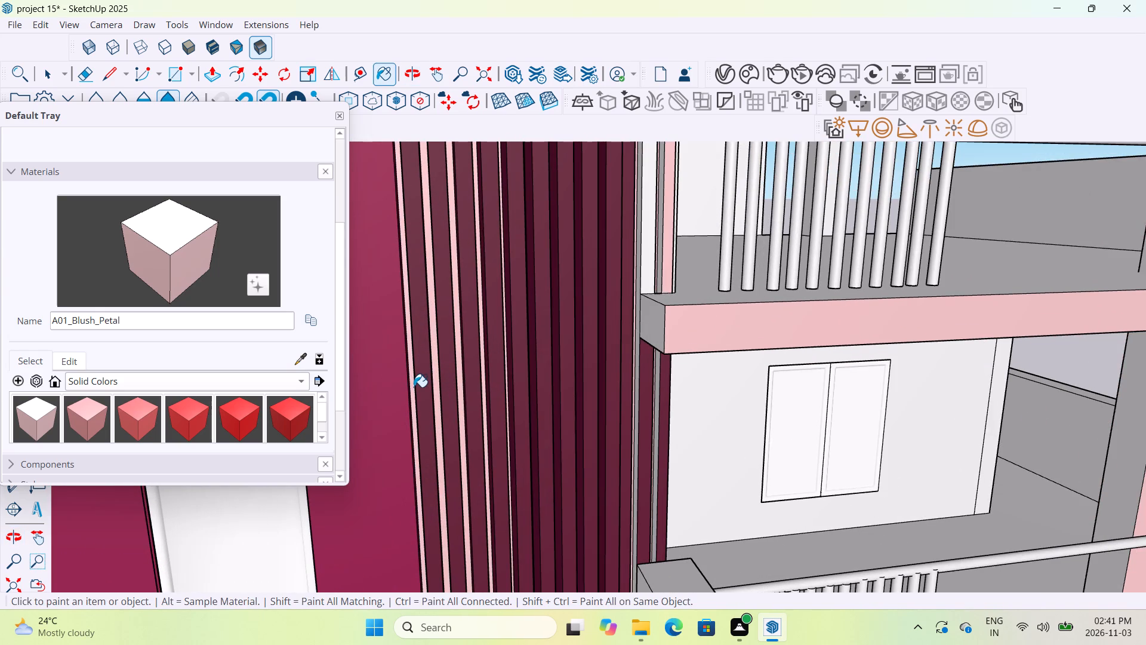
Paint the upper terrace's rear column, including its side face, and the inner face of the parapet wall with A01_Blush_Petal.
middle_click_drag(576, 360, 516, 380)
scroll(516, 380, "down", 6)
scroll(257, 416, "down", 3)
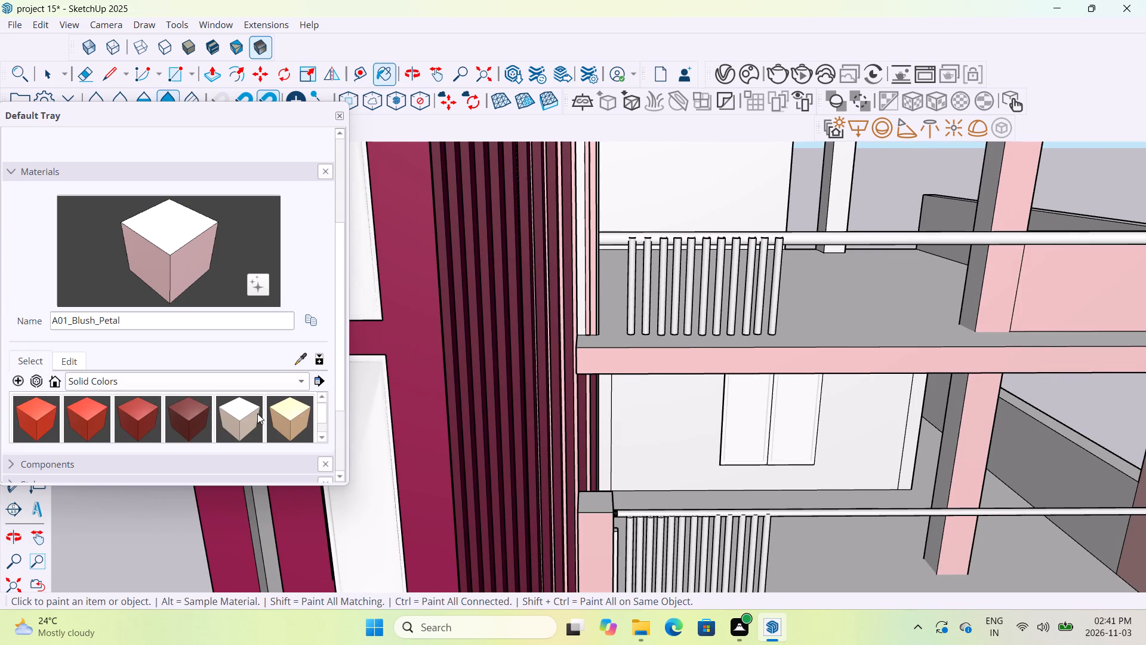
scroll(917, 259, "down", 8)
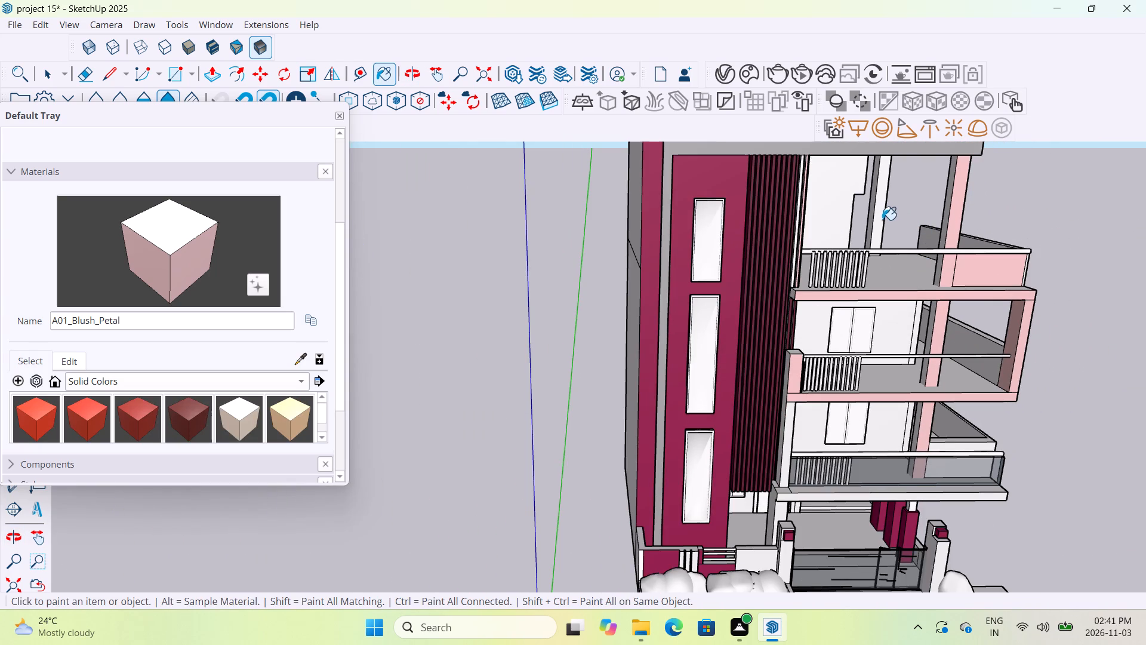
left_click(879, 221)
scroll(883, 217, "up", 9)
left_click(853, 227)
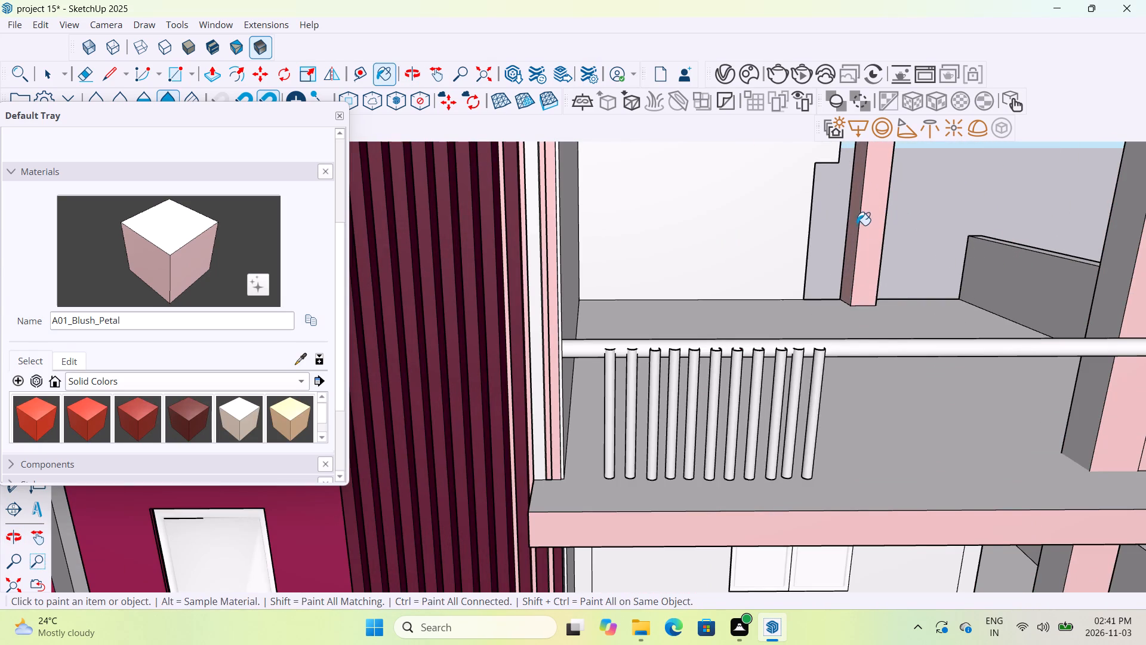
left_click(1023, 284)
scroll(827, 314, "down", 2)
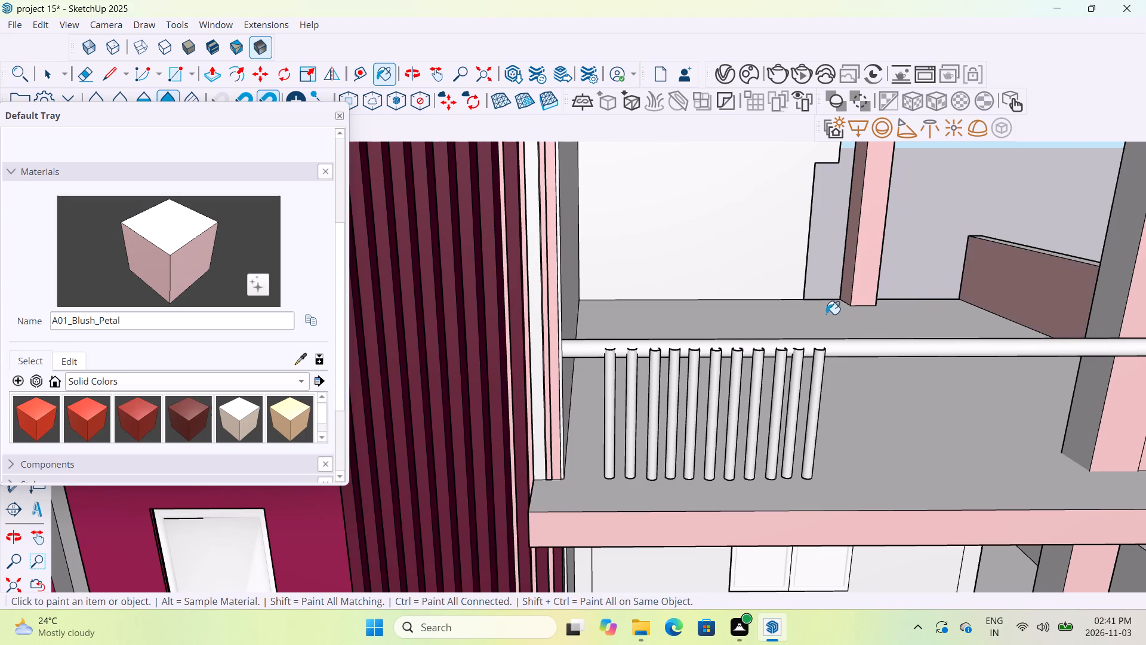
Examine the painted columns, slab edges, fins and terraces of the front facade from several angles.
scroll(826, 314, "down", 5)
middle_click_drag(1061, 351, 995, 302)
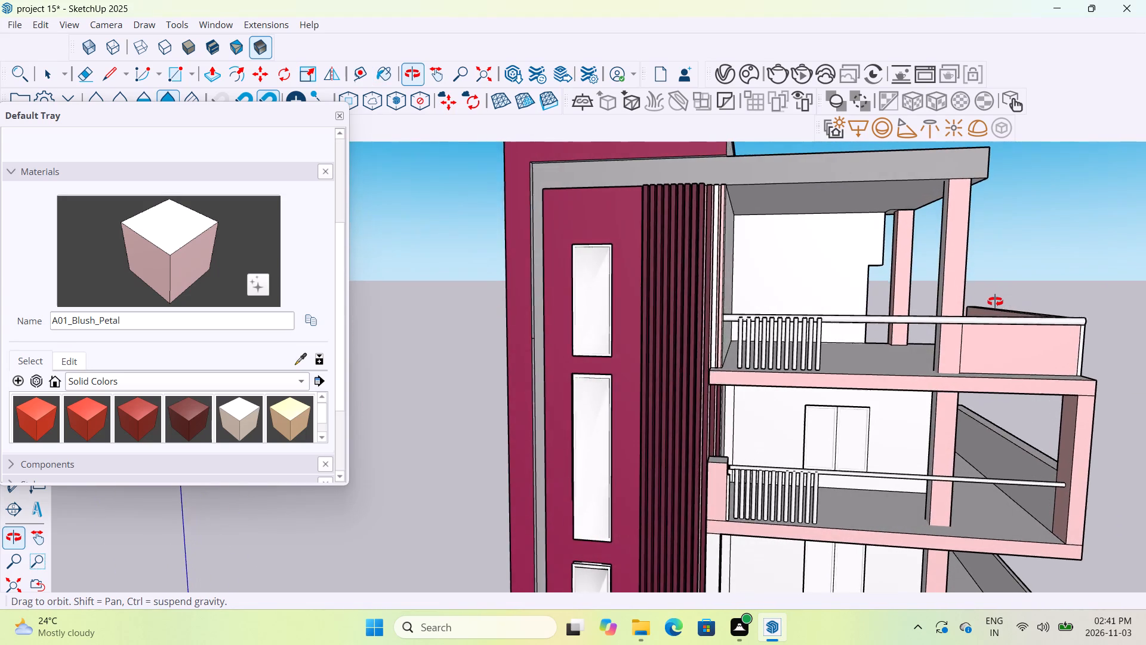
middle_click_drag(995, 302, 958, 308)
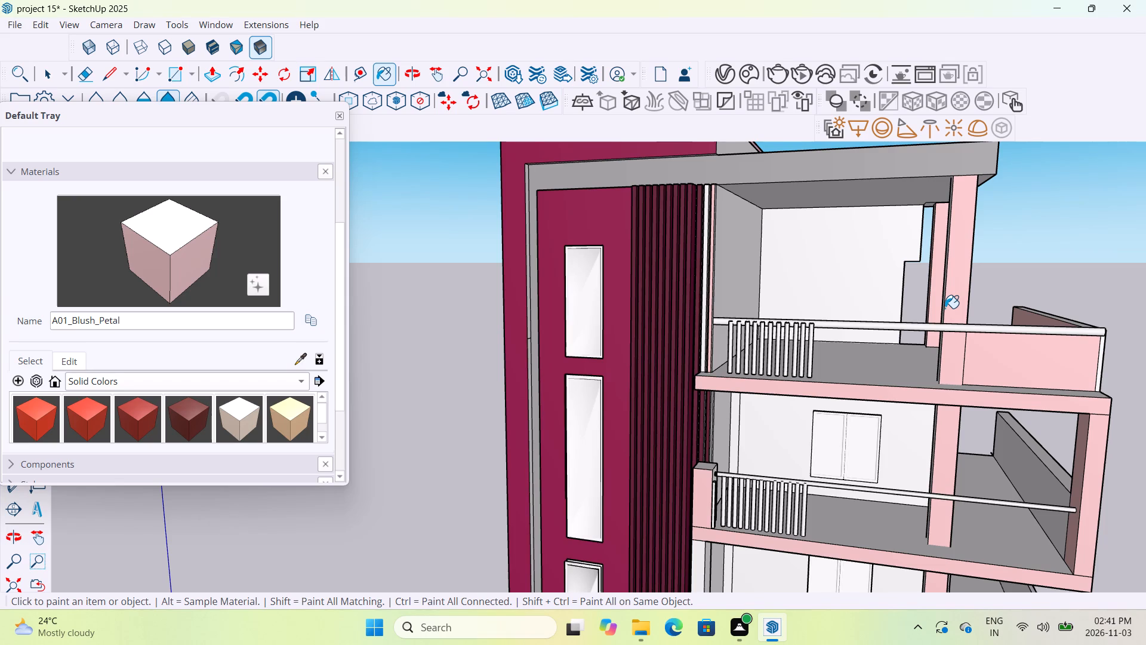
scroll(945, 308, "down", 8)
middle_click_drag(953, 365, 946, 437)
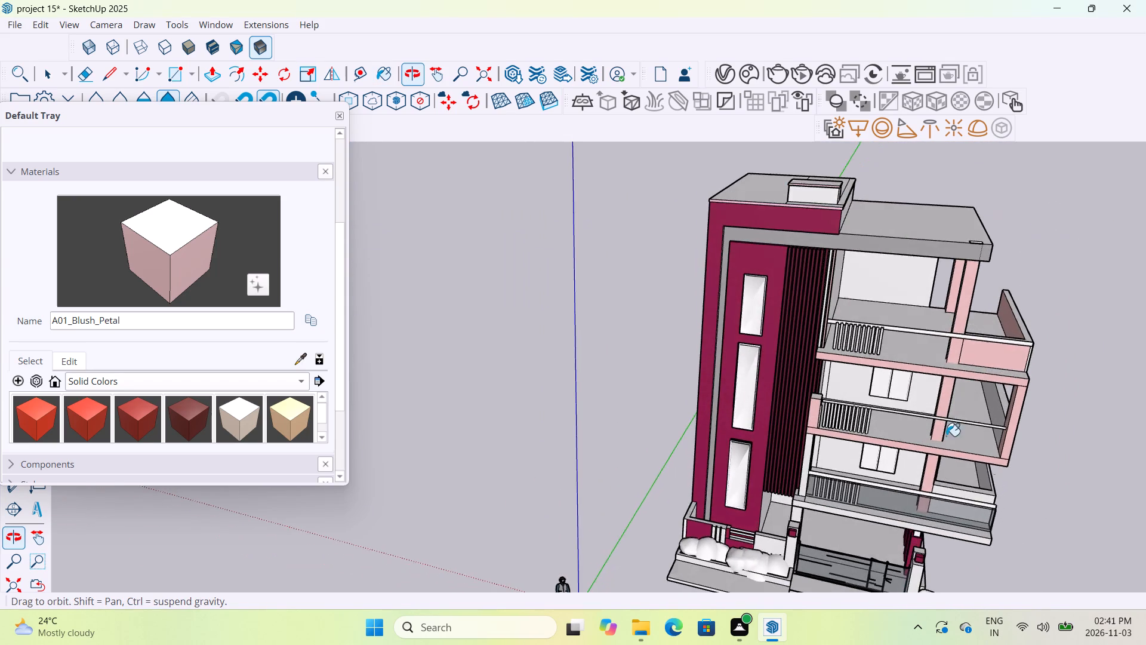
scroll(924, 376, "up", 8)
scroll(924, 373, "down", 6)
middle_click_drag(1016, 380, 875, 318)
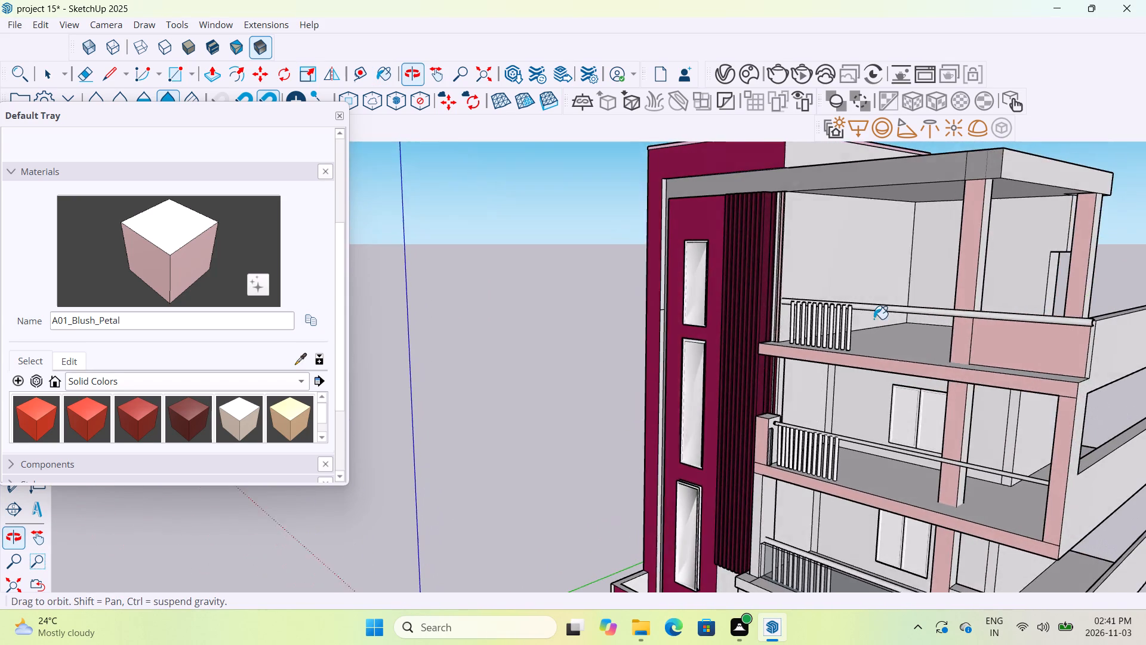
middle_click_drag(963, 386, 1044, 318)
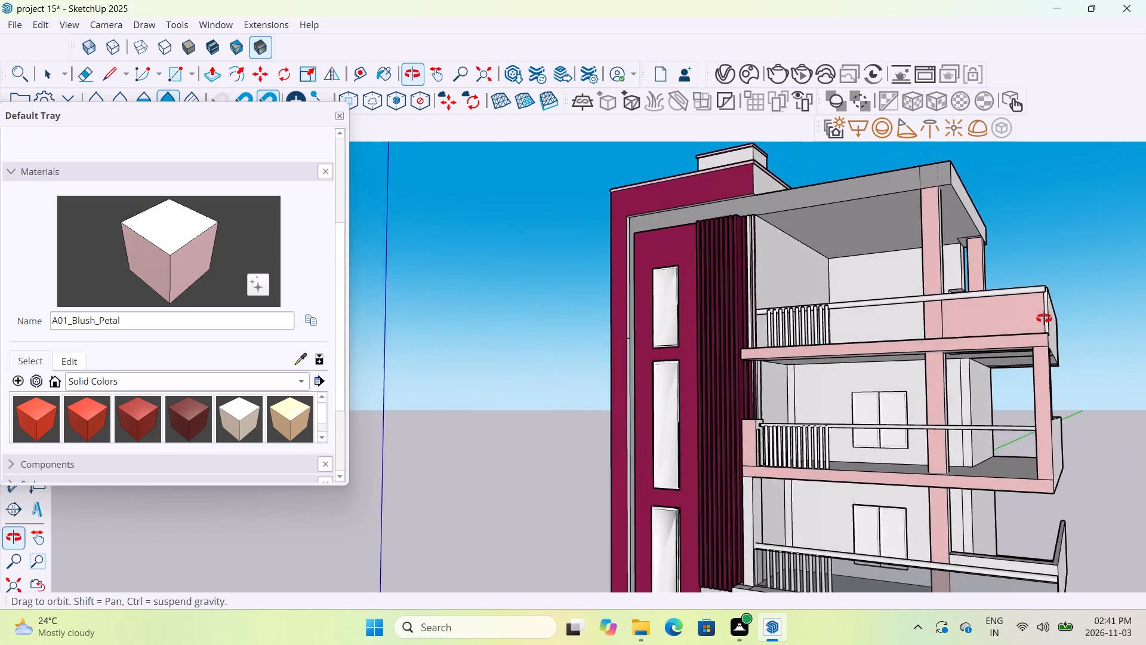
middle_click_drag(1044, 318, 1072, 321)
middle_click_drag(883, 472, 932, 431)
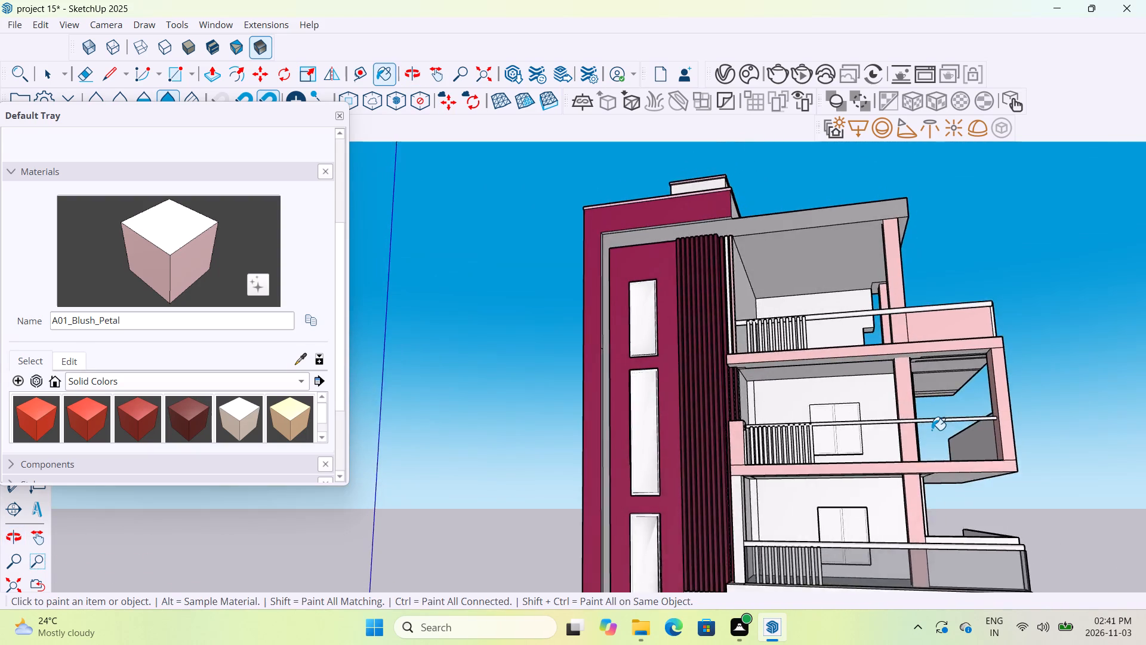
scroll(932, 430, "down", 5)
middle_click_drag(932, 432, 936, 507)
scroll(935, 445, "up", 10)
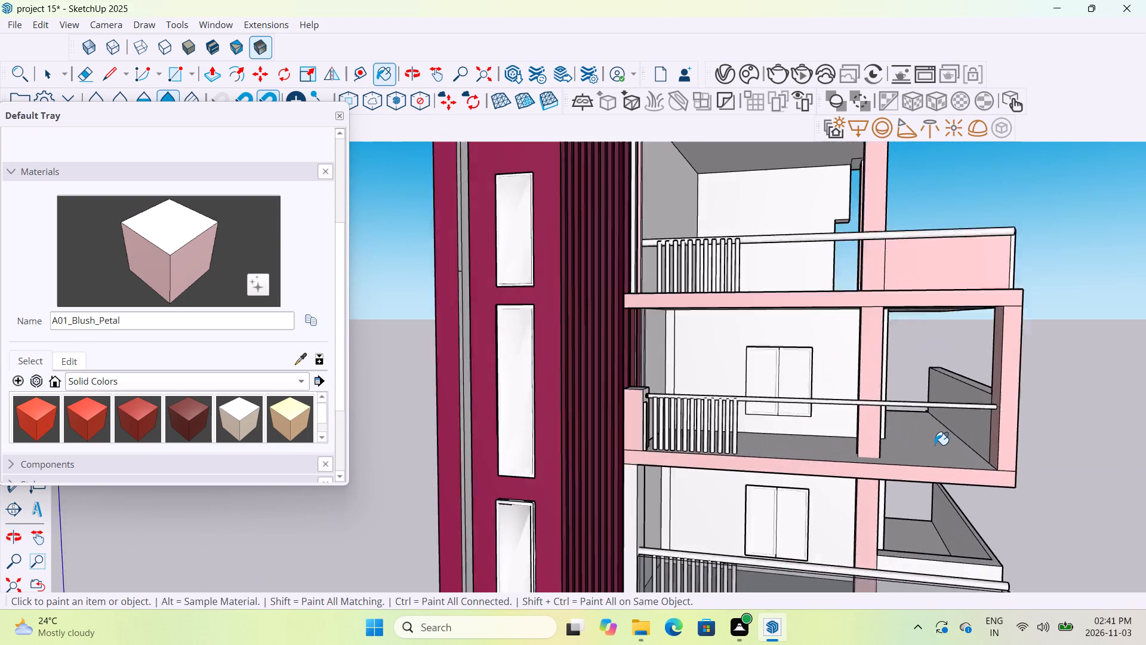
scroll(935, 445, "up", 6)
middle_click_drag(936, 446, 949, 526)
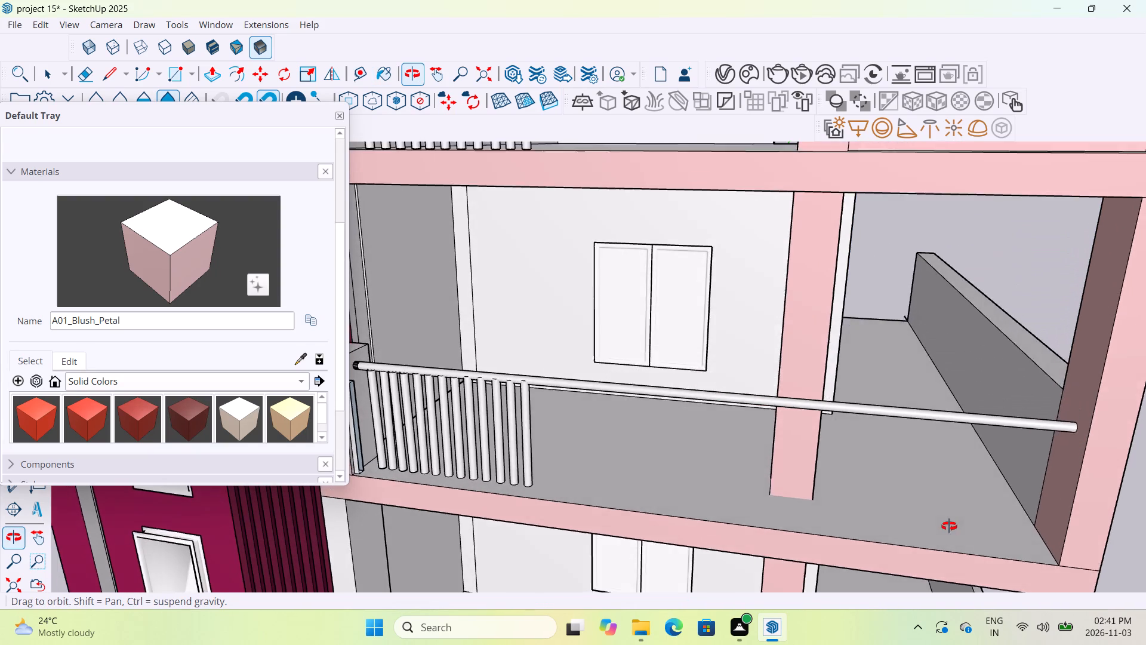
middle_click_drag(949, 526, 1034, 543)
scroll(1034, 543, "down", 10)
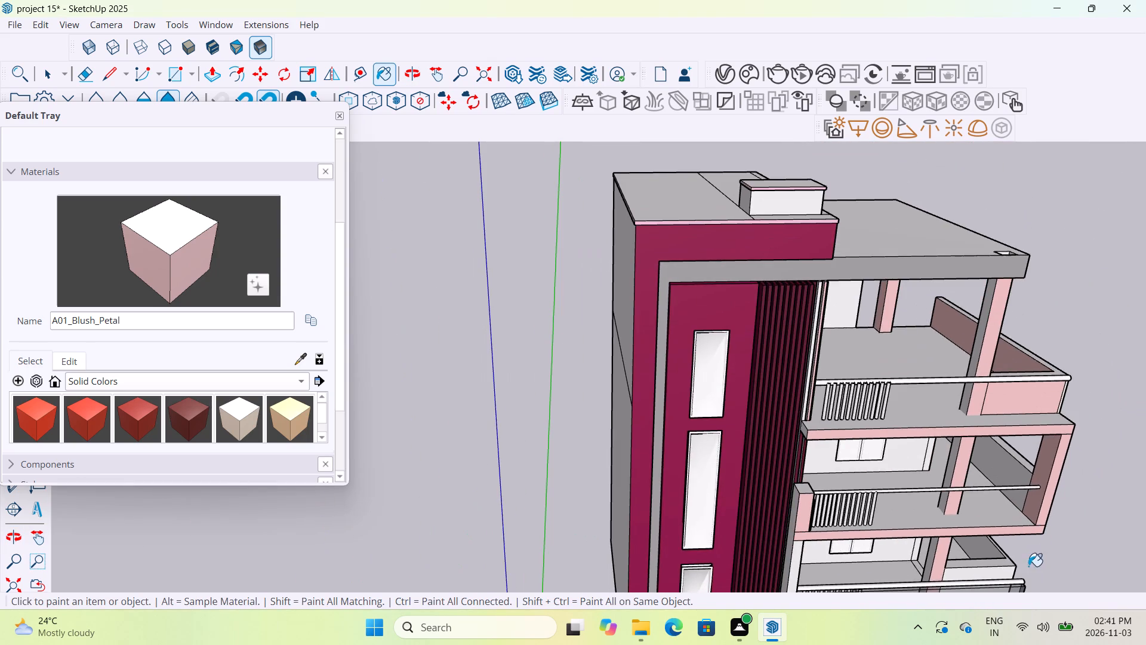
middle_click_drag(1028, 567, 1005, 484)
scroll(1005, 484, "down", 10)
Push/Pull the narrow end face of the thin panel against the middle terrace's short pillar, beside the railing.
scroll(954, 536, "up", 3)
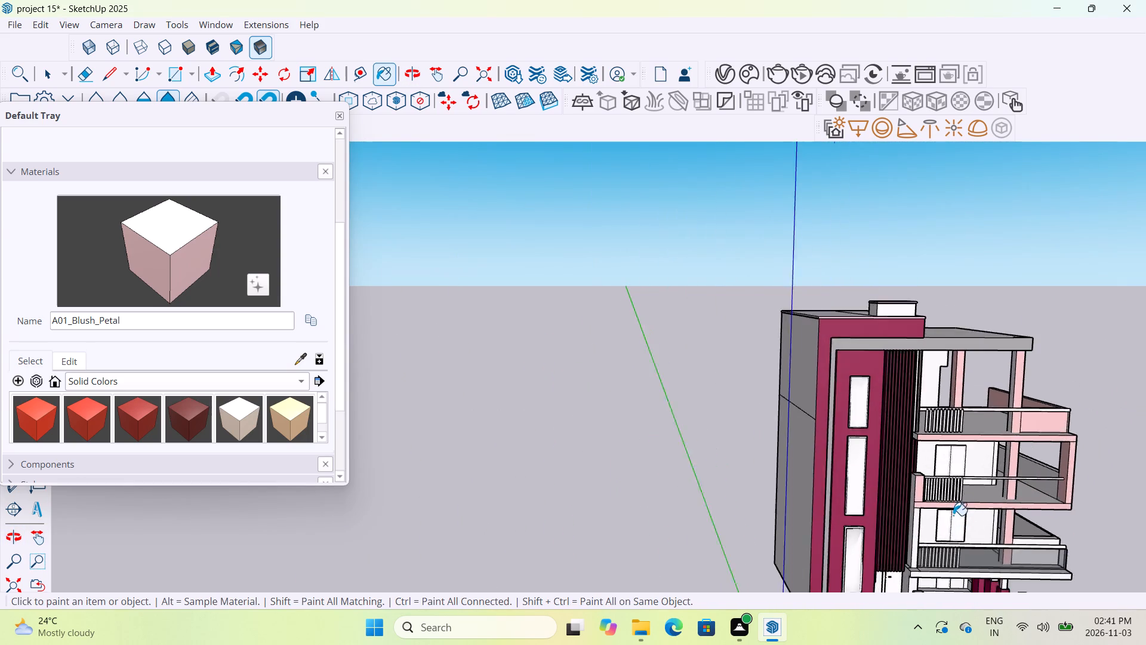
scroll(953, 515, "up", 8)
scroll(1047, 503, "up", 5)
middle_click_drag(1047, 503, 881, 500)
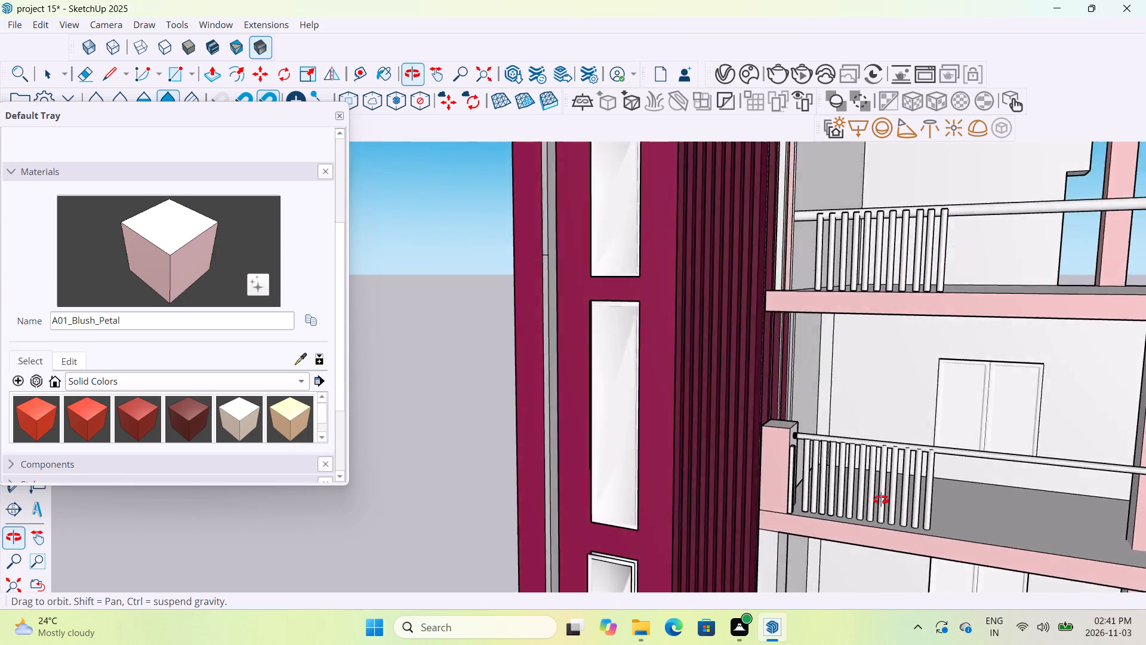
middle_click_drag(881, 500, 804, 494)
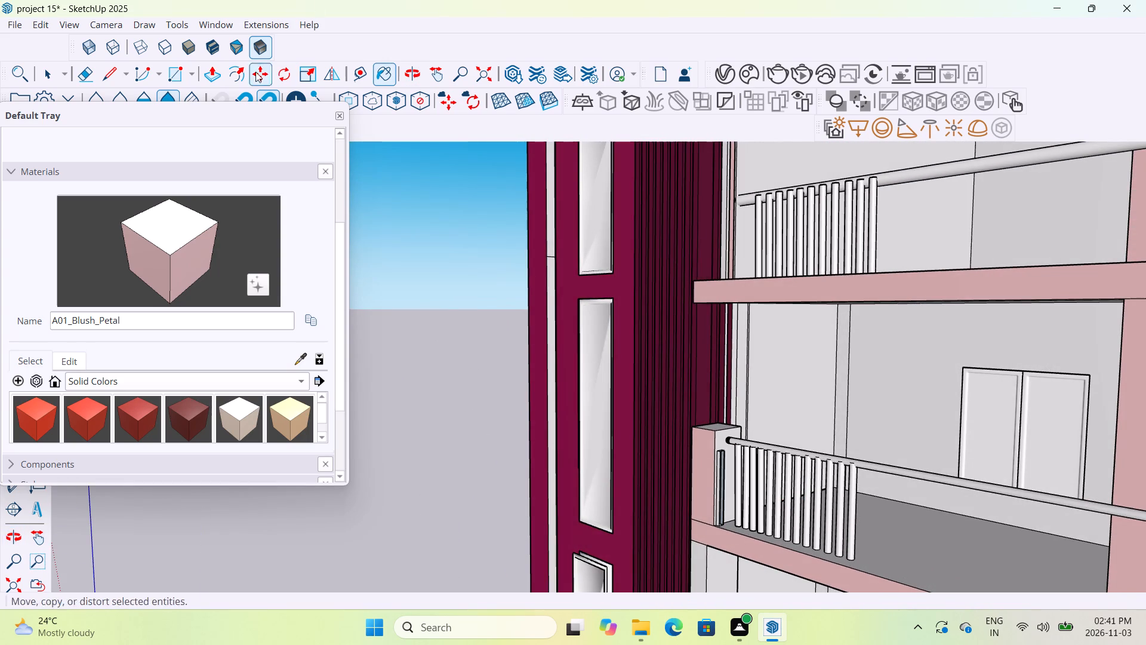
left_click(223, 74)
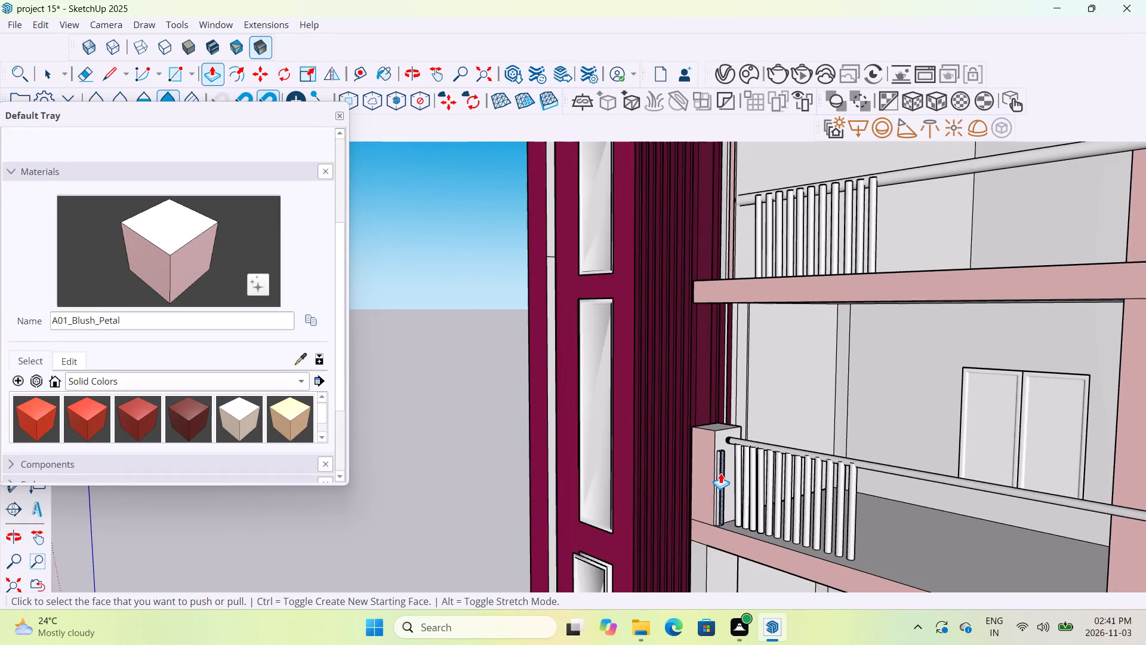
scroll(720, 473, "up", 11)
left_click(726, 451)
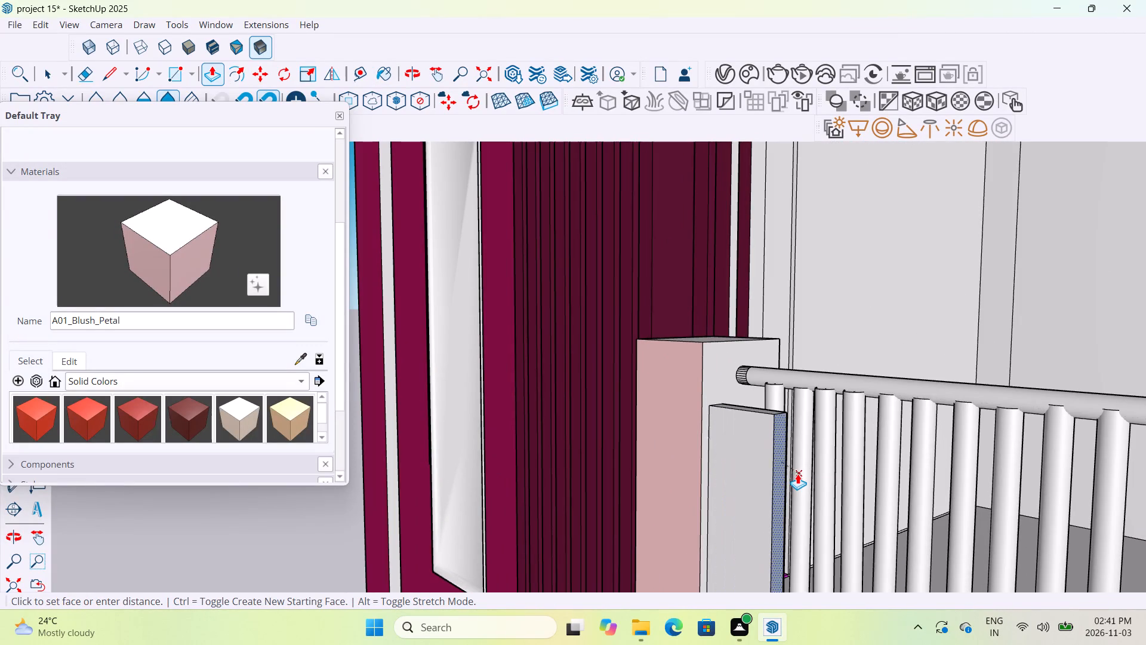
scroll(797, 474, "down", 6)
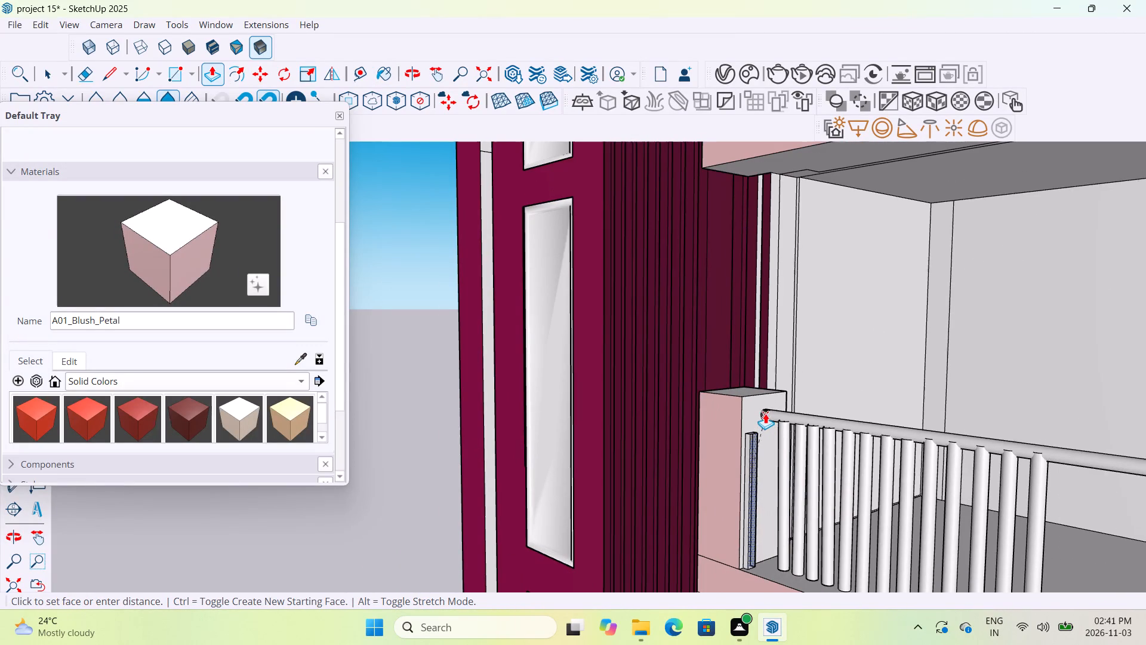
left_click(753, 415)
Paint the thin panel's end face at the middle terrace's short pillar with Glass_Basic_01 from the Glass materials.
middle_click_drag(843, 518, 786, 514)
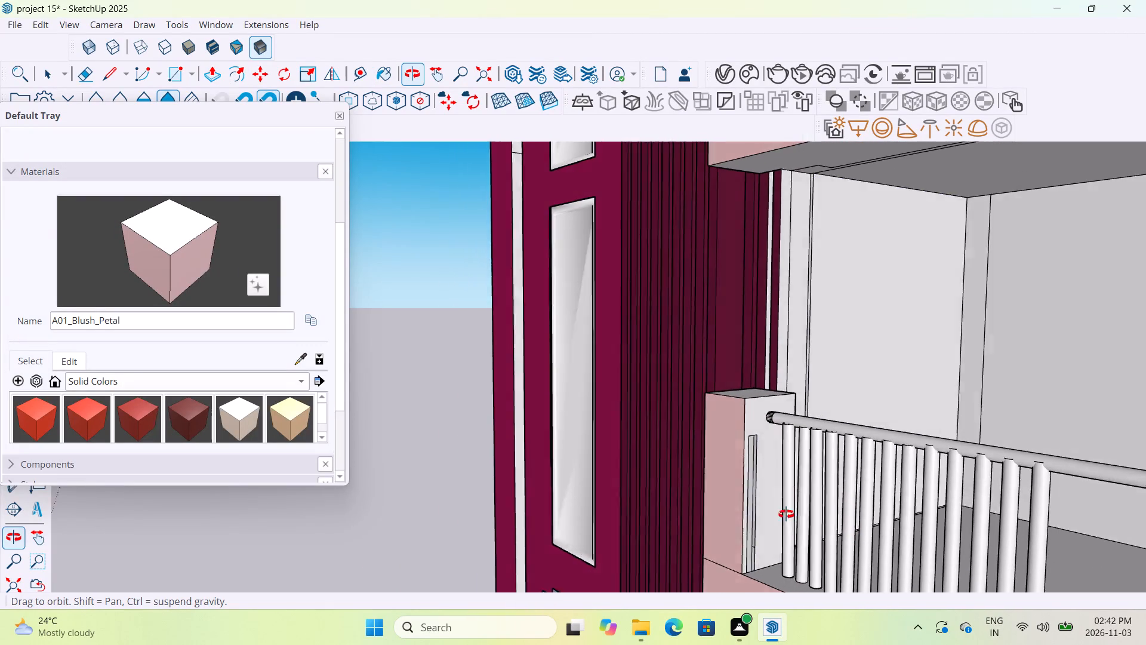
middle_click_drag(786, 514, 673, 502)
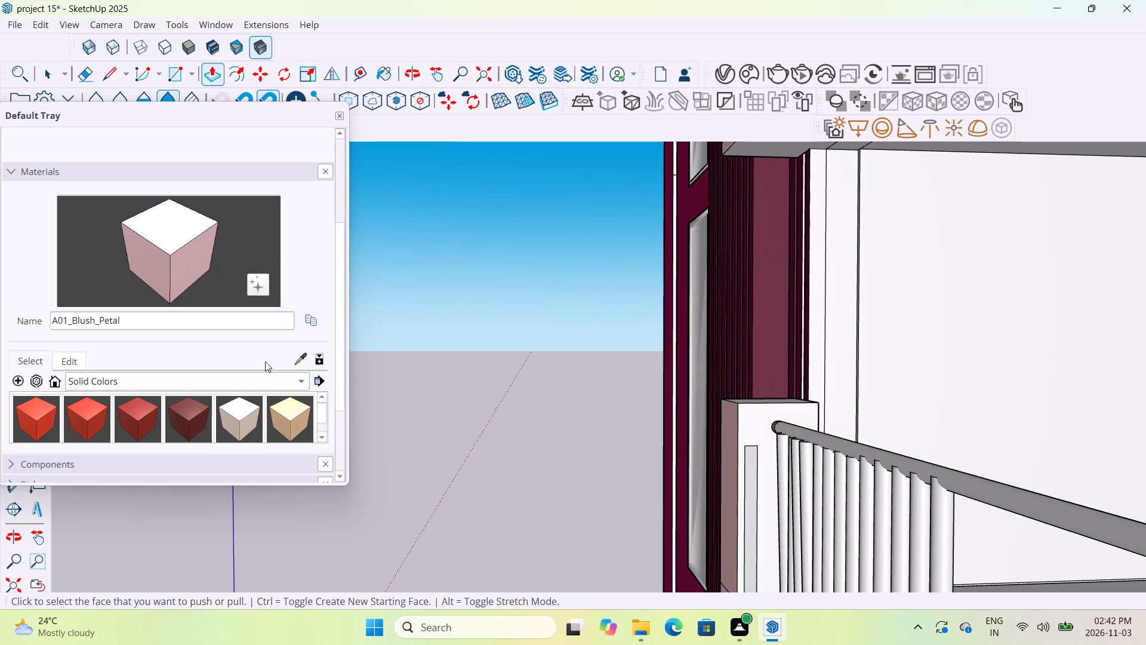
left_click(236, 382)
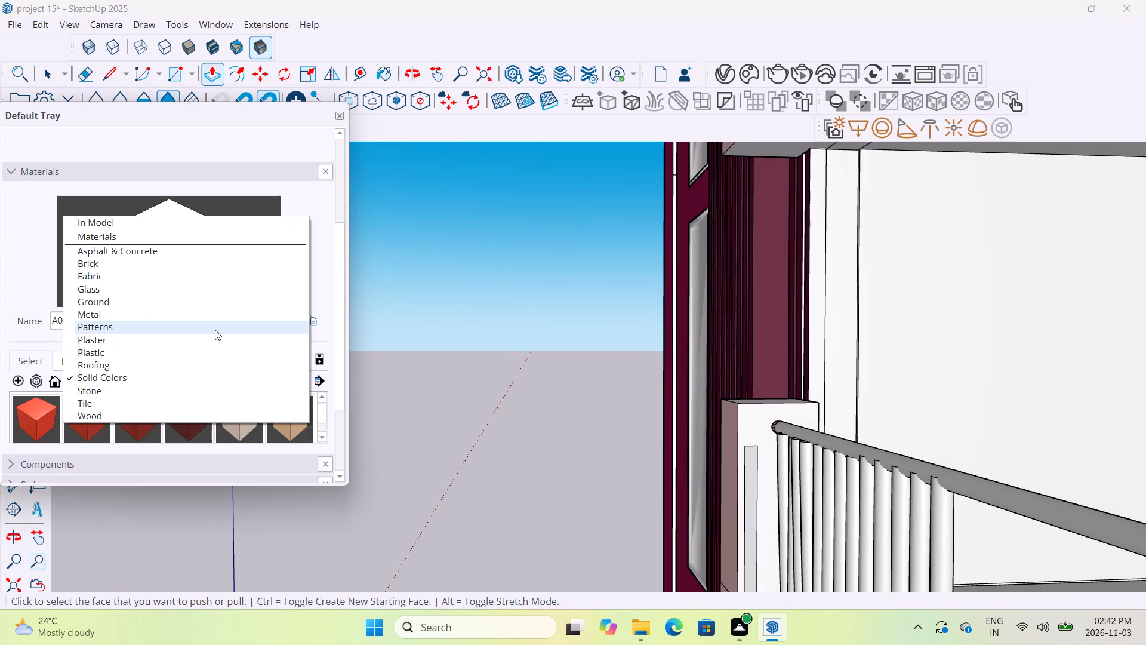
left_click(211, 293)
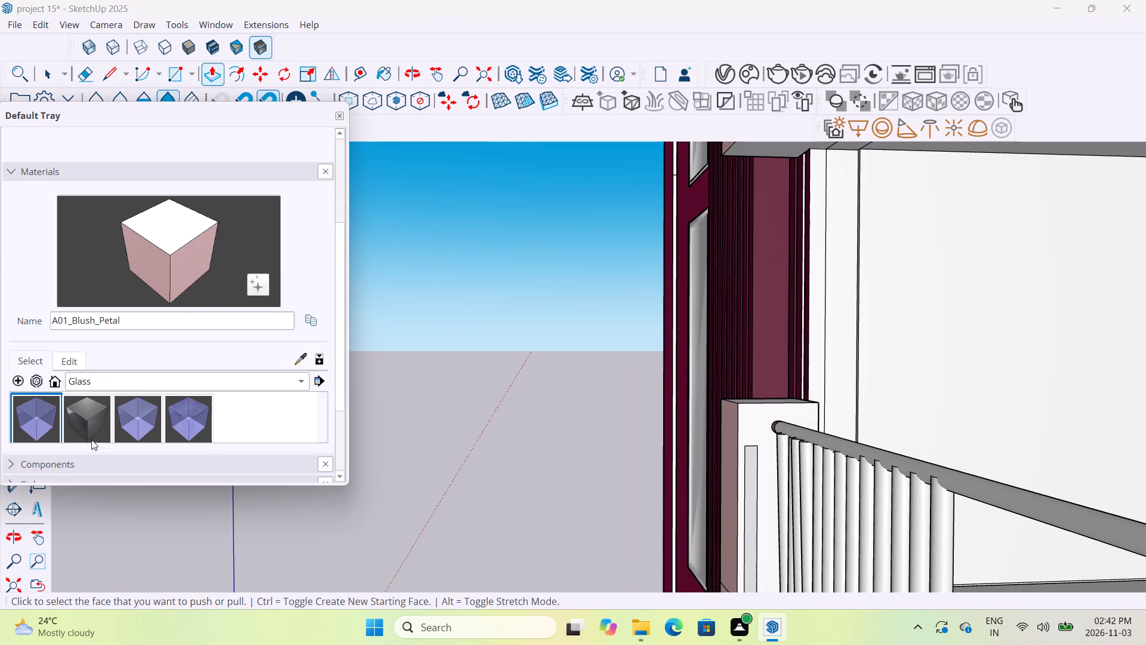
left_click(23, 407)
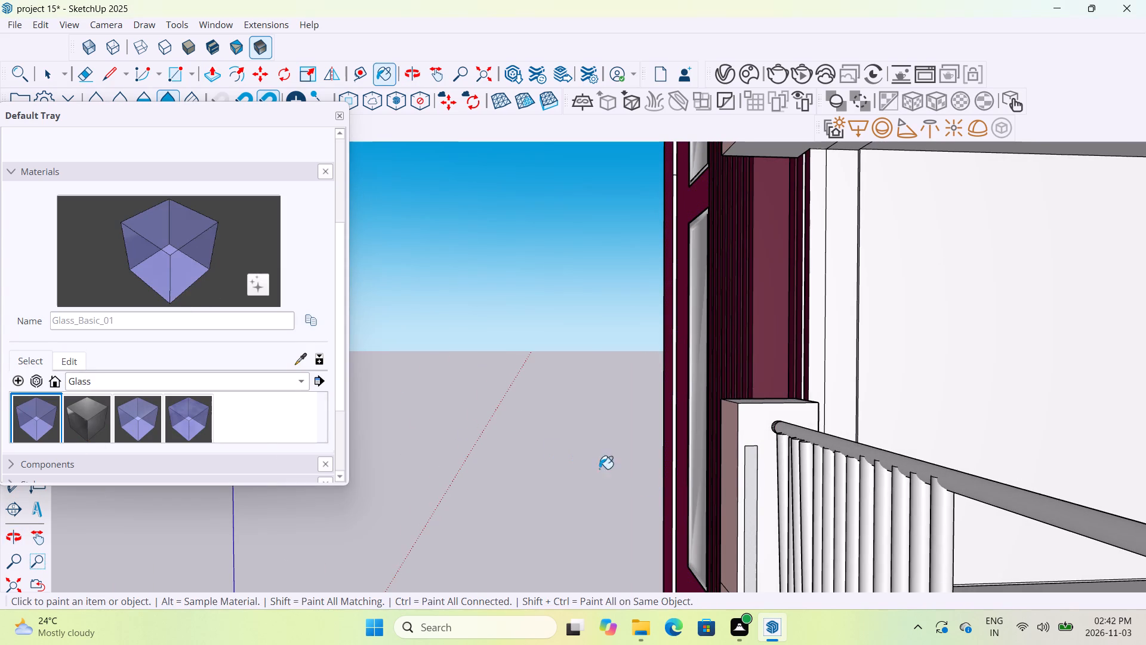
left_click(746, 468)
double_click(752, 466)
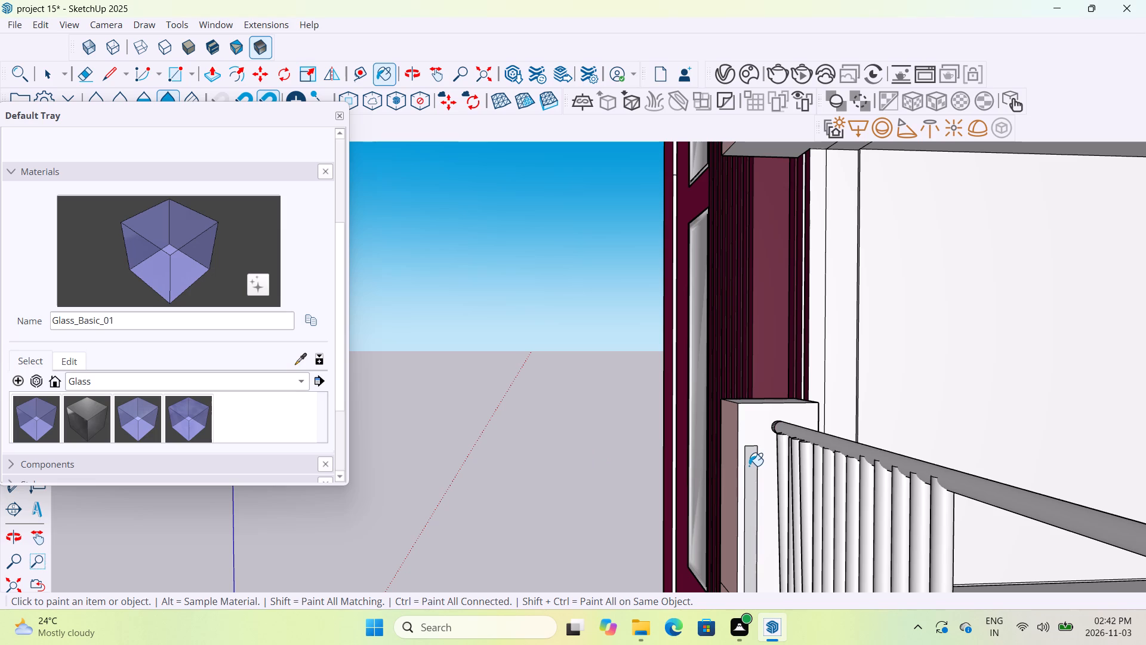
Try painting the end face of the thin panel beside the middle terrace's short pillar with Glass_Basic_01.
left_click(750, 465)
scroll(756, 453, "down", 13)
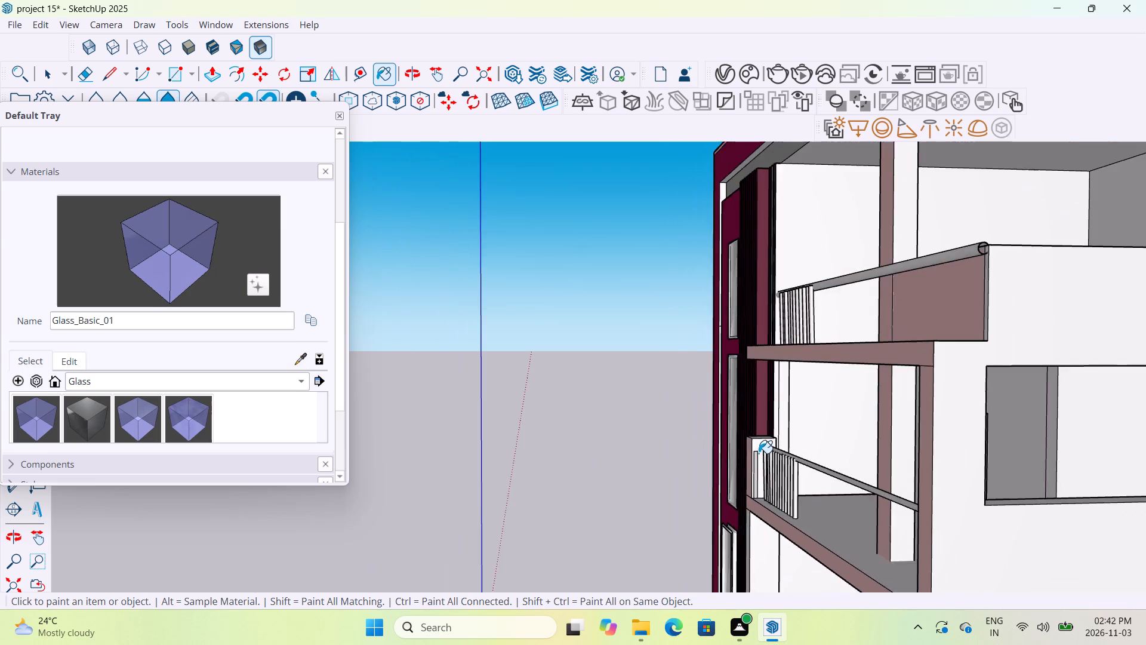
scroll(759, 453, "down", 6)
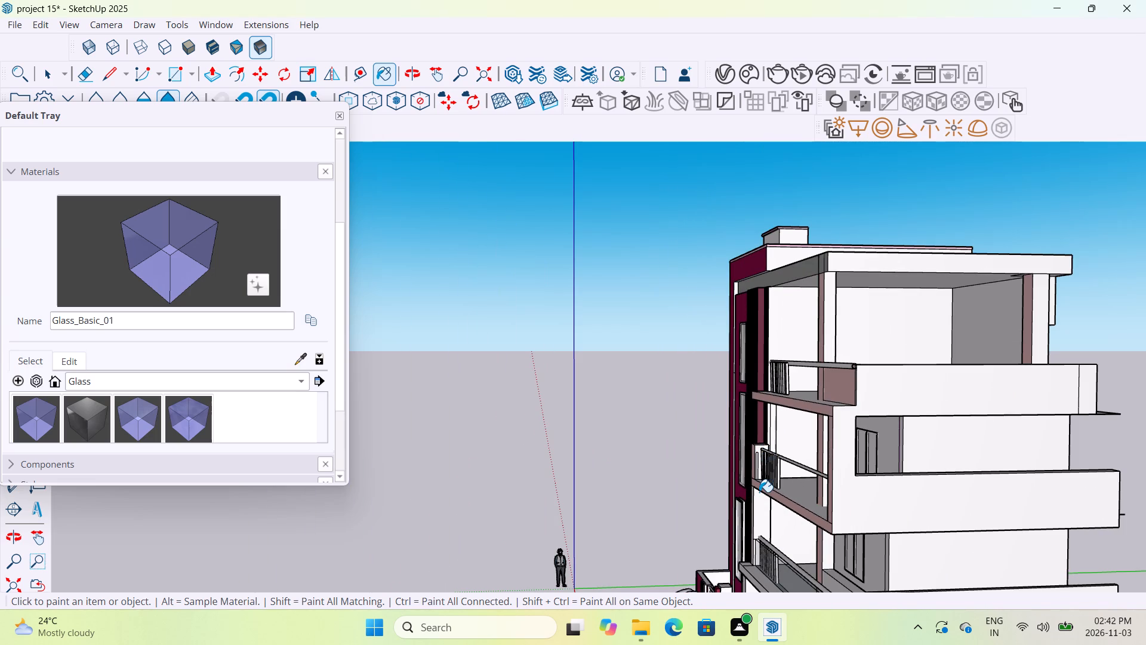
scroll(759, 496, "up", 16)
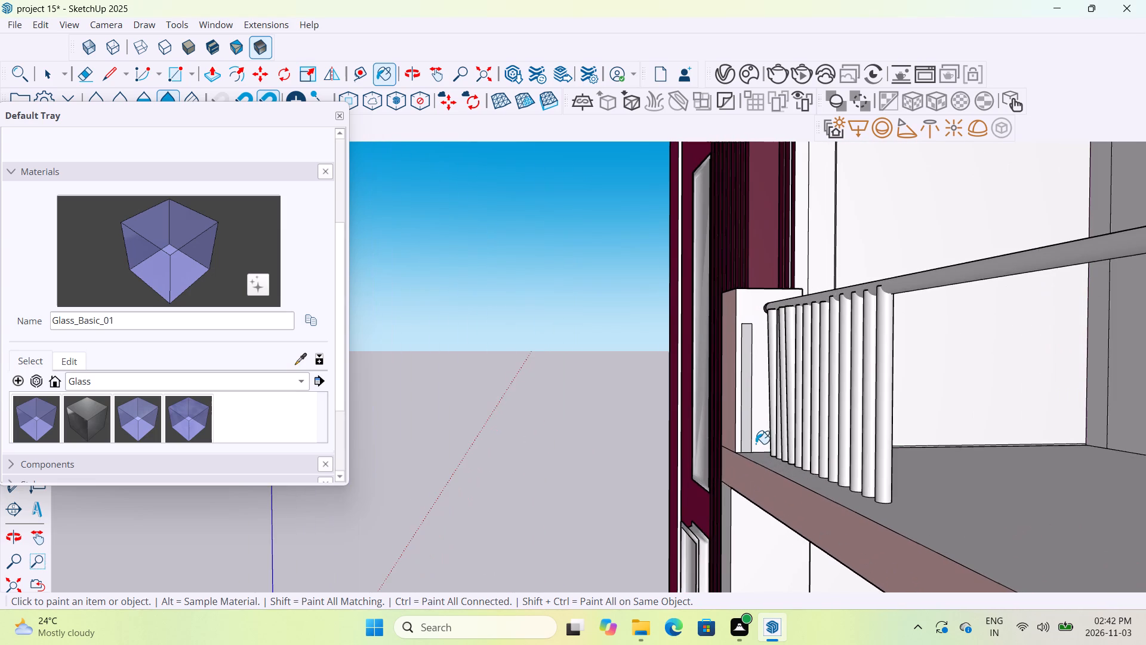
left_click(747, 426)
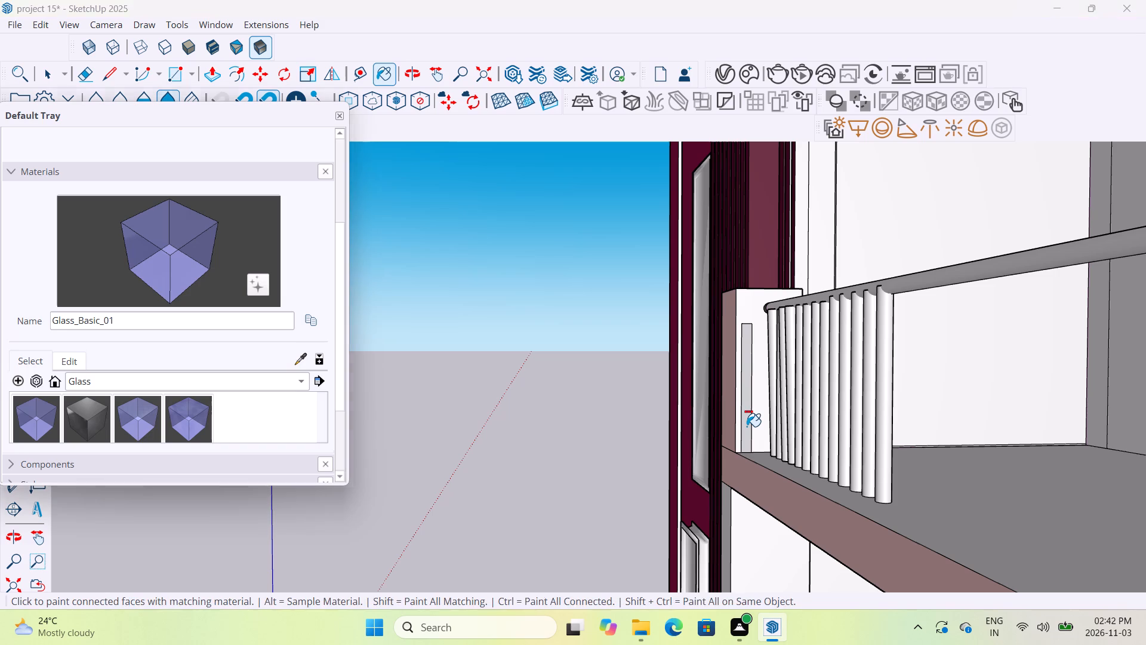
Undo the recent painting and Push/Pull changes on the thin panel beside the middle terrace's short pillar.
key("ctrl+z")
key("ctrl+z")
key("ctrl+z")
key("ctrl+z")
key("ctrl+z")
key("ctrl+z")
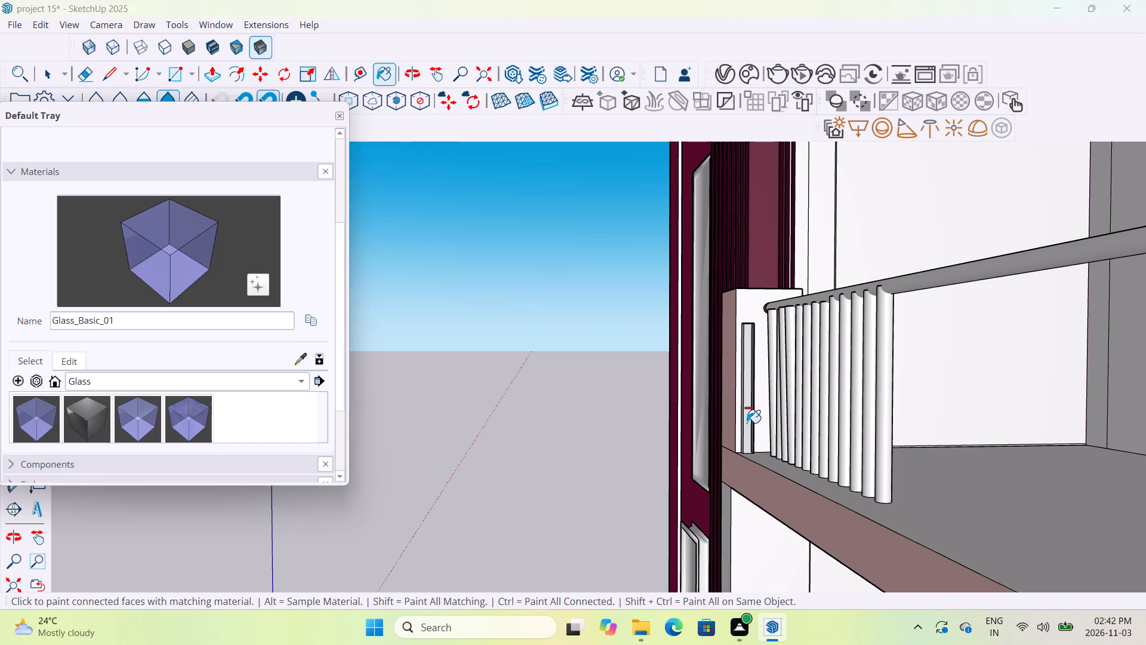
key("ctrl+z")
key("ctrl+z")
key("ctrl+z")
key("ctrl+z")
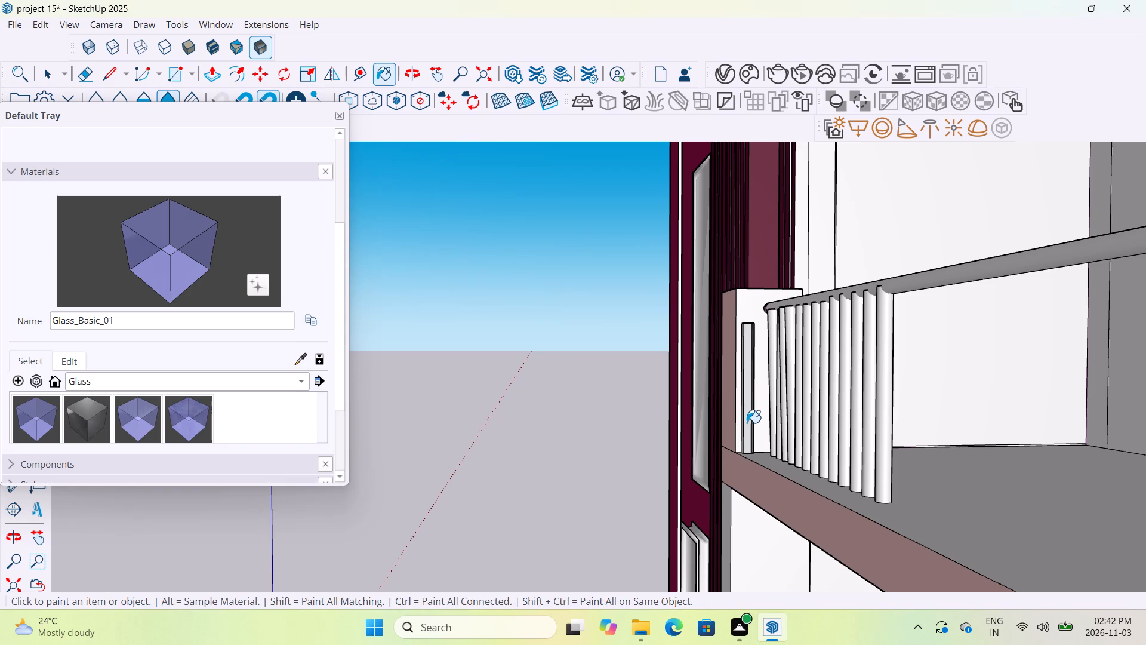
Undo further earlier edits to the front facade, one after another.
scroll(747, 423, "down", 20)
scroll(747, 423, "down", 1)
middle_click_drag(743, 454, 860, 426)
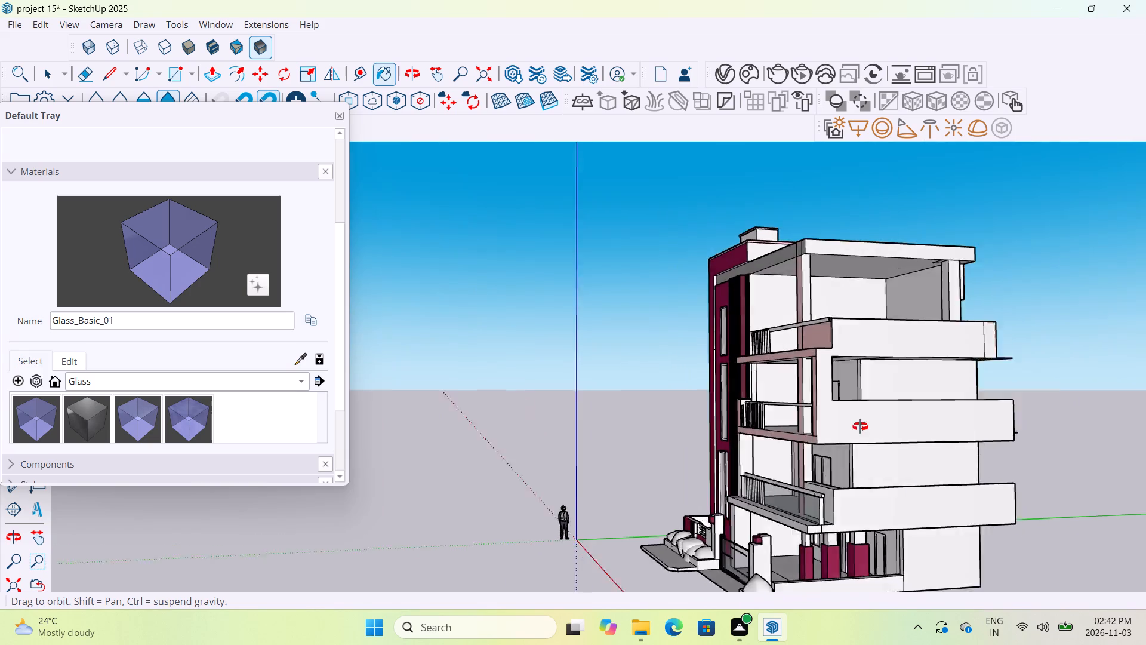
middle_click_drag(860, 426, 945, 420)
key("ctrl+z")
key("ctrl+z")
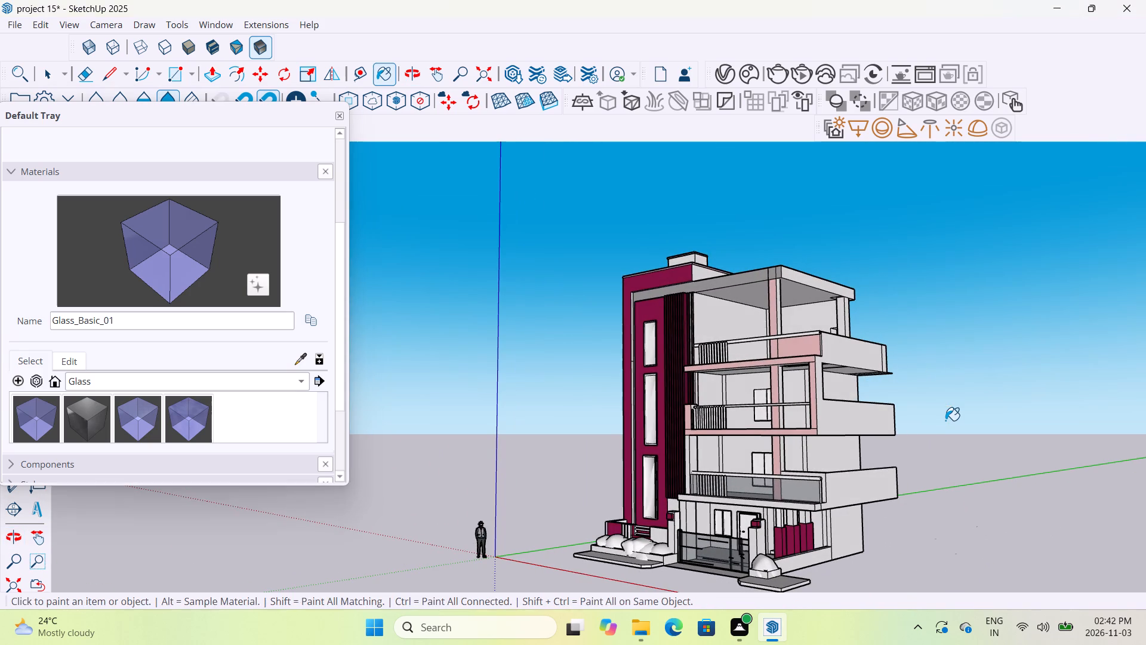
key("ctrl+z")
key("ctrl+z")
key("ctrl+z")
key("ctrl+z")
middle_click_drag(700, 415, 765, 408)
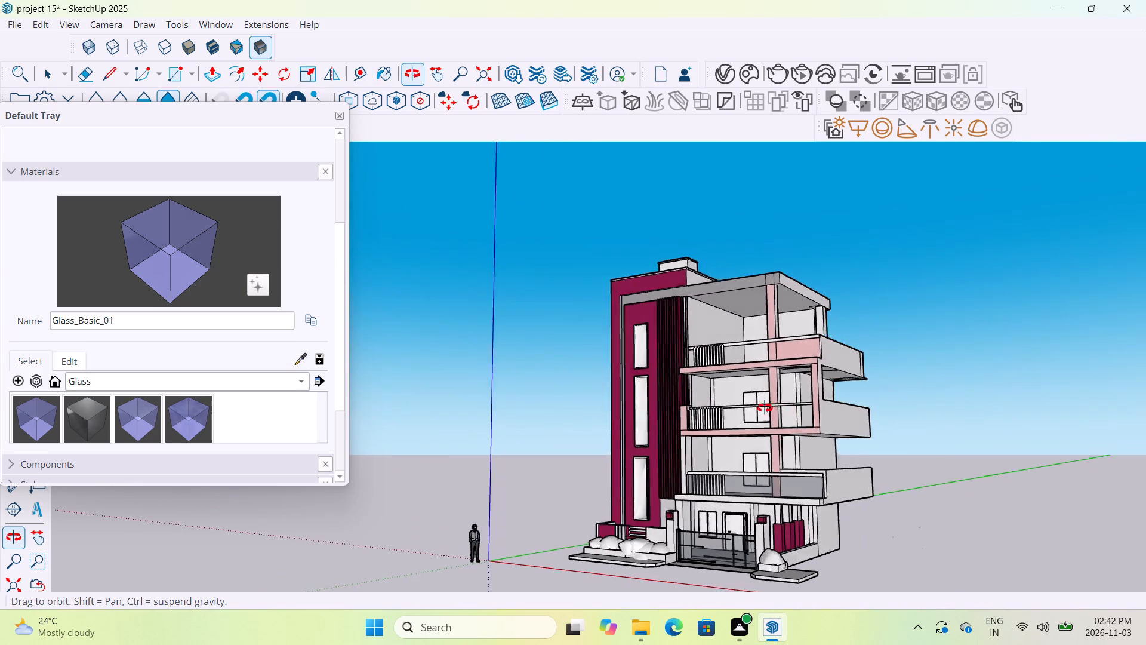
middle_click_drag(765, 408, 781, 410)
key("ctrl+z")
key("ctrl+z")
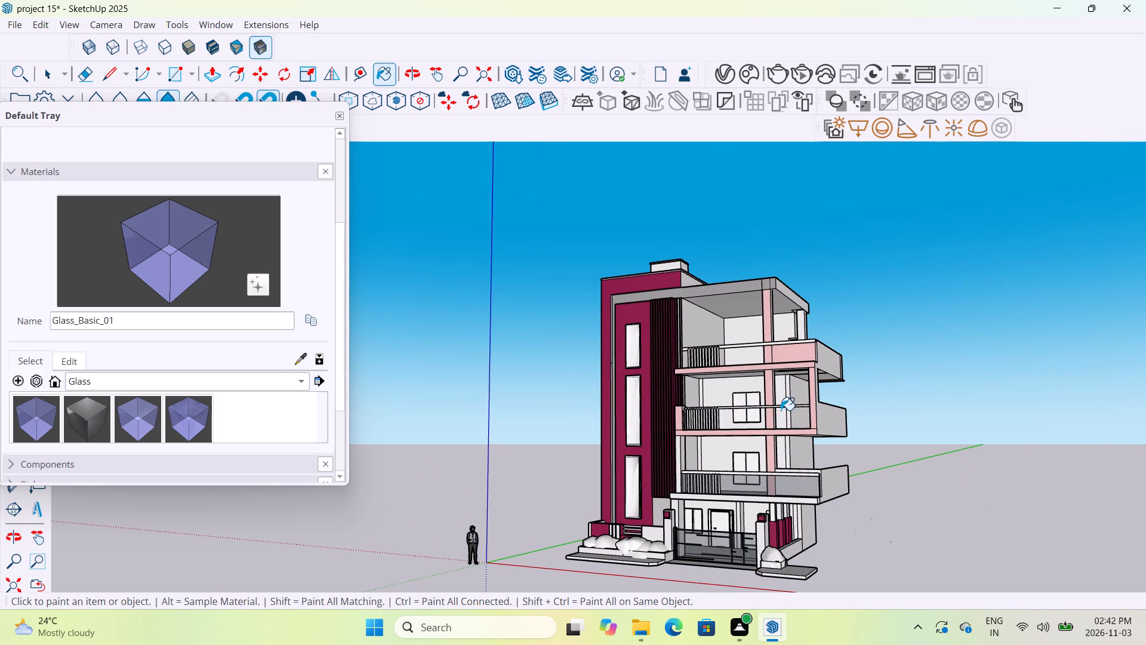
scroll(699, 411, "up", 5)
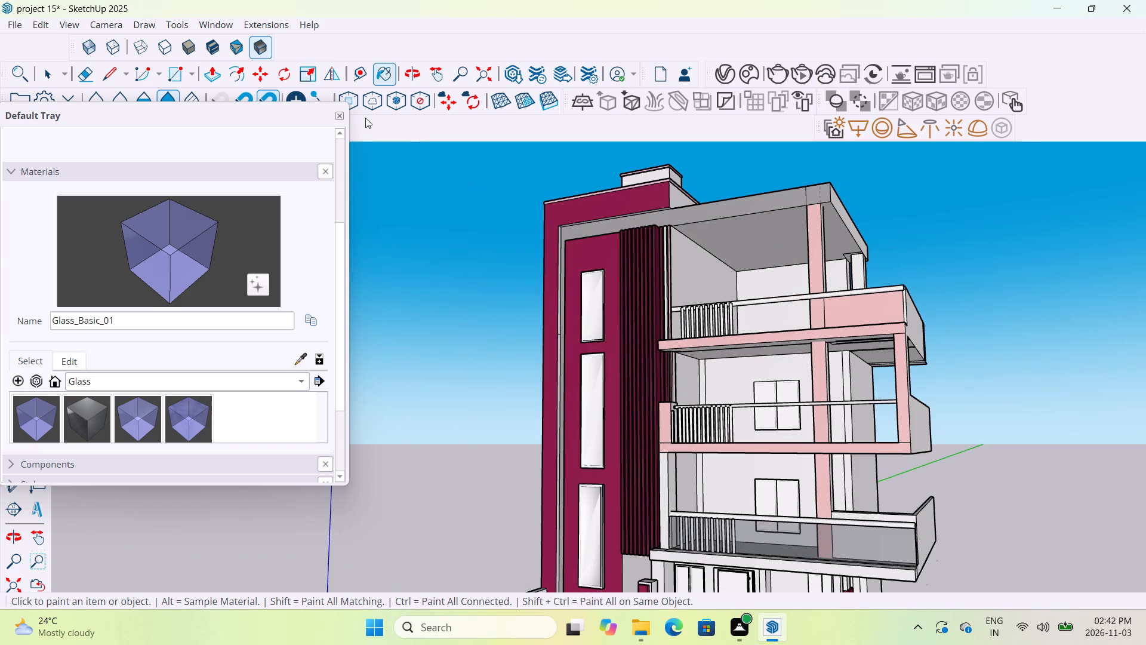
left_click(343, 116)
middle_click_drag(765, 502, 838, 463)
key("ctrl+z")
key("ctrl+z")
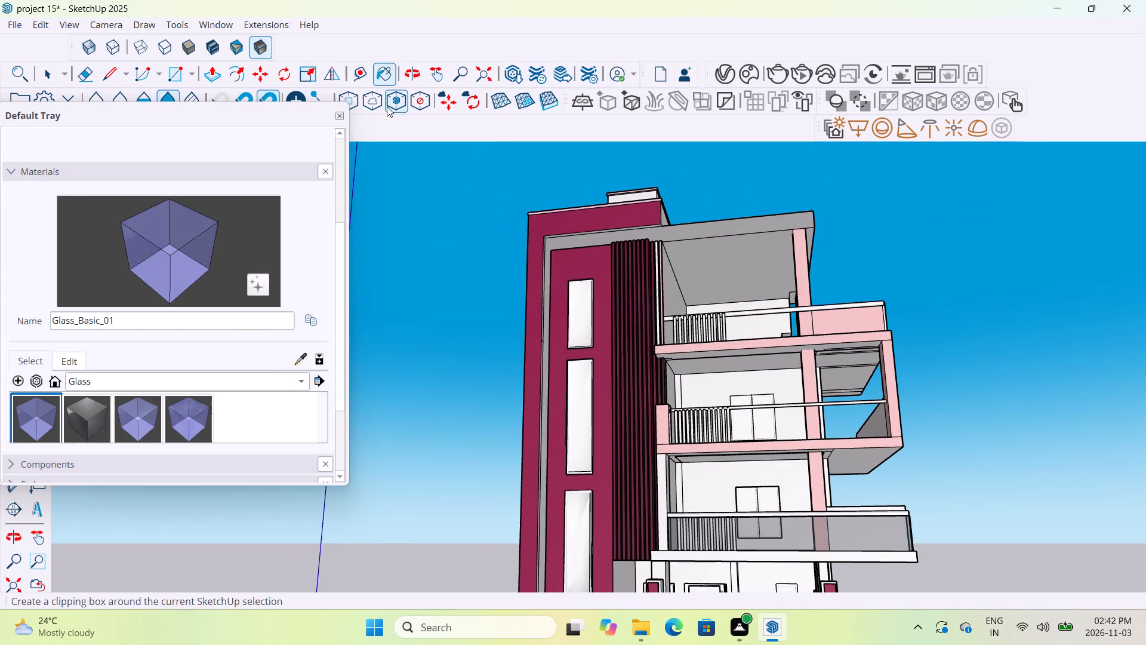
Close the tray and examine the front facade's terraces, columns and slab edges from several angles.
left_click(335, 118)
scroll(903, 332, "down", 6)
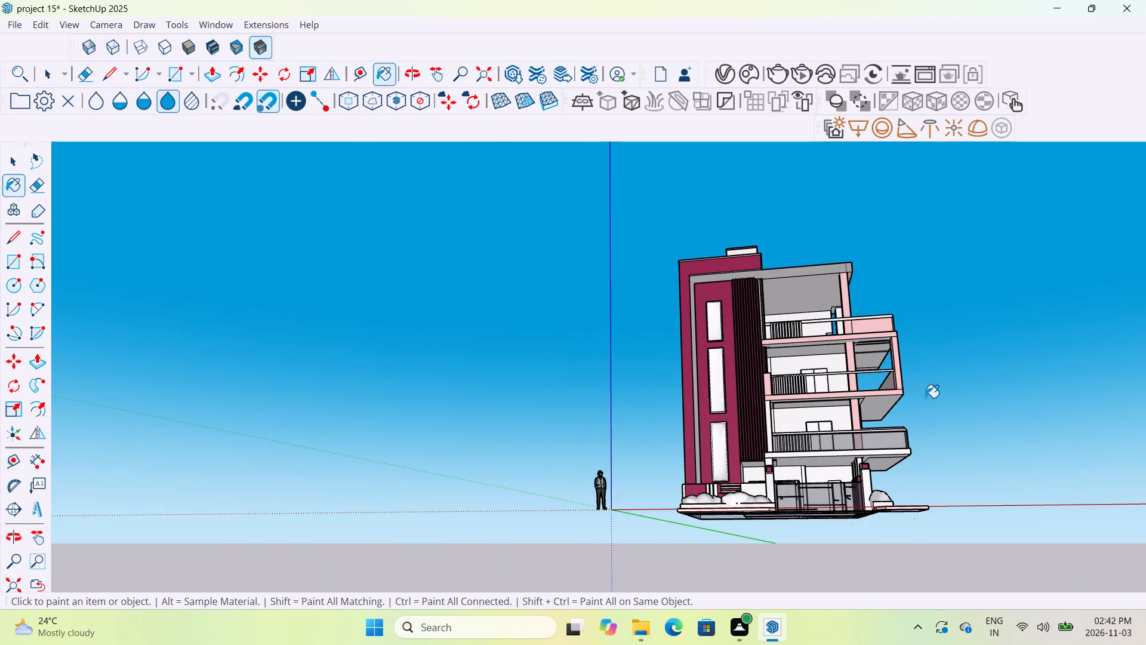
middle_click_drag(931, 462, 916, 413)
scroll(916, 413, "down", 7)
middle_click_drag(925, 400, 936, 530)
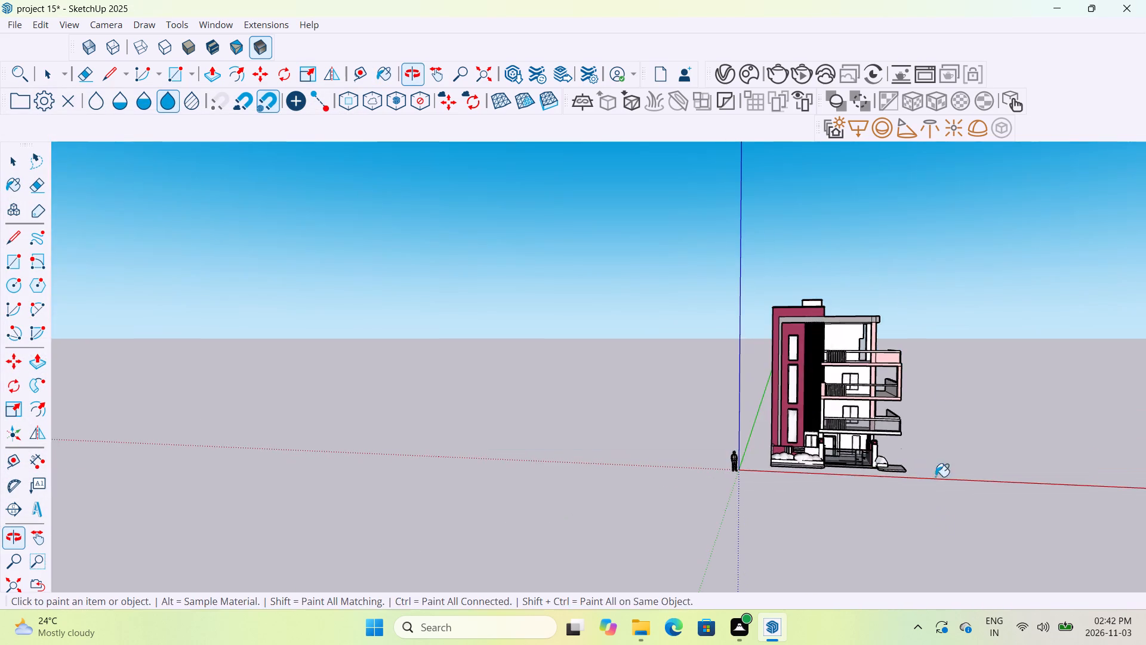
middle_click_drag(934, 372, 934, 503)
scroll(868, 426, "up", 9)
middle_click_drag(995, 406, 996, 405)
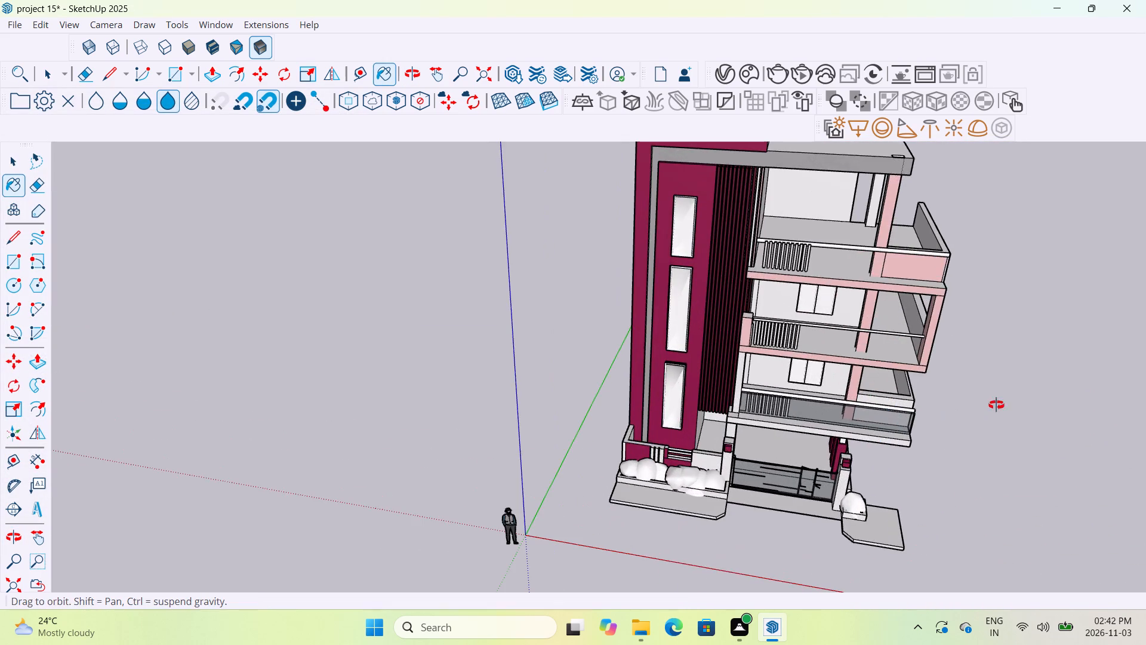
middle_click_drag(996, 405, 971, 317)
Undo the A01_Blush_Petal painting on the upper parapet, columns, slab edges and the middle terrace's short pillar.
key("ctrl+z")
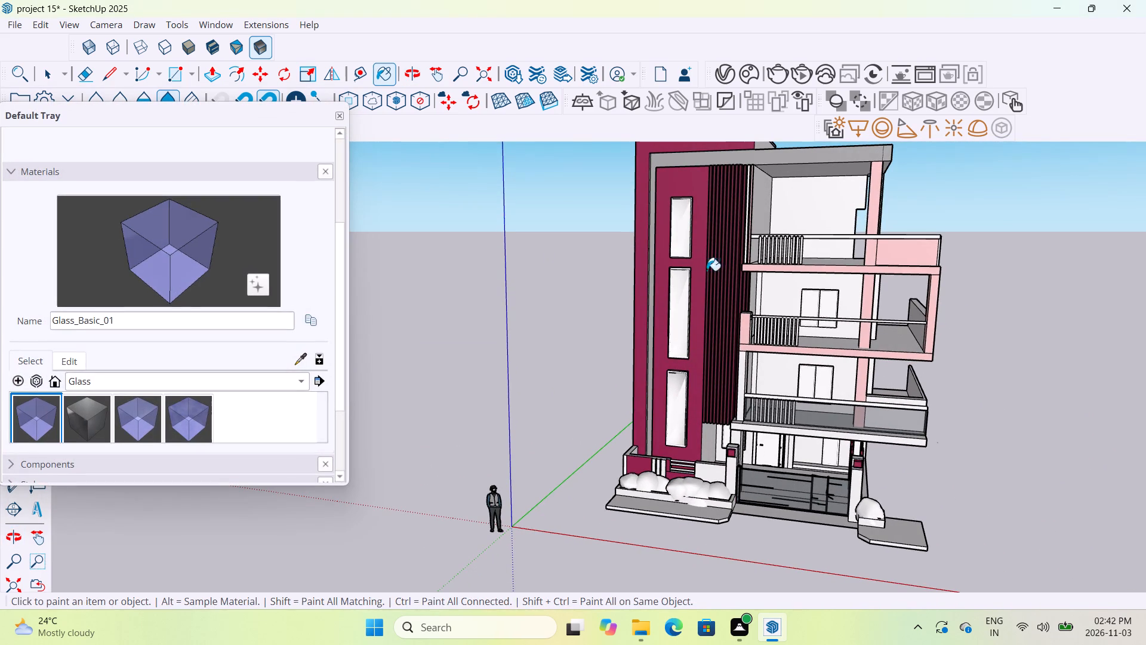
left_click(336, 116)
key("ctrl+z")
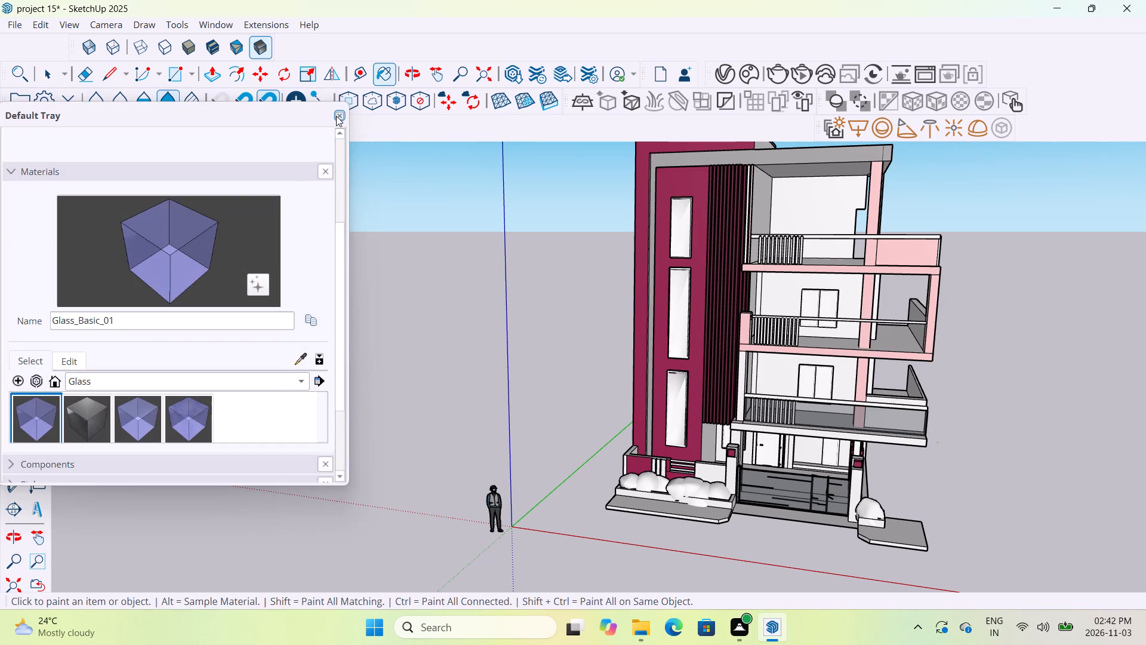
key("ctrl+z")
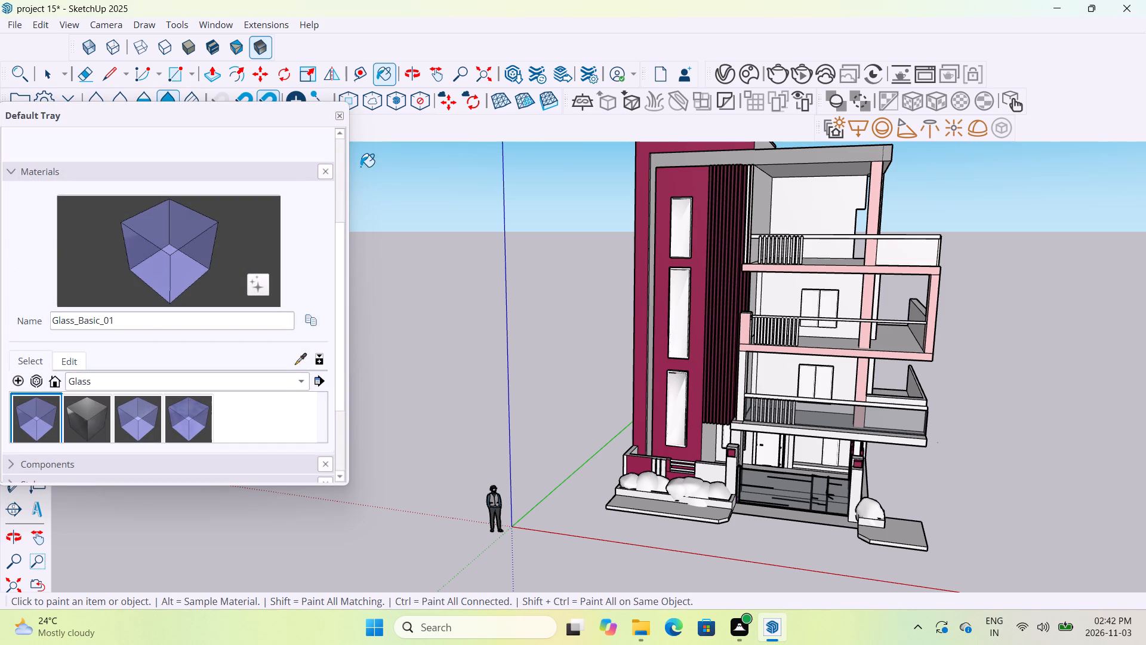
key("ctrl+z")
key("ctrl+z")
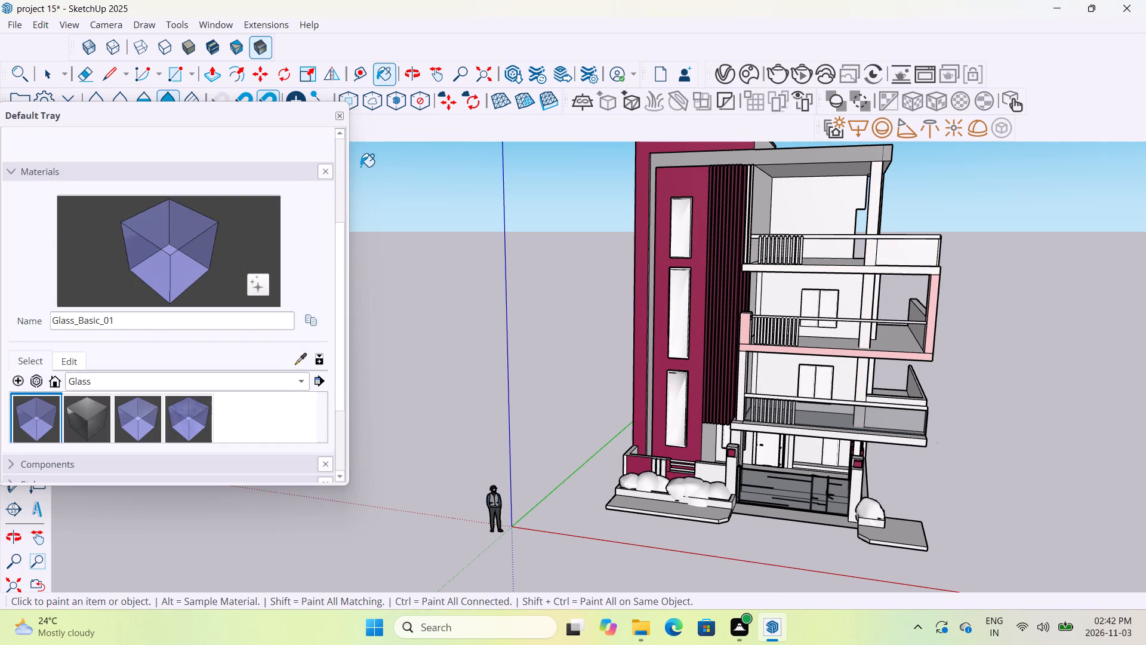
key("ctrl+z")
key("ctrl+z")
key("ctrl+z")
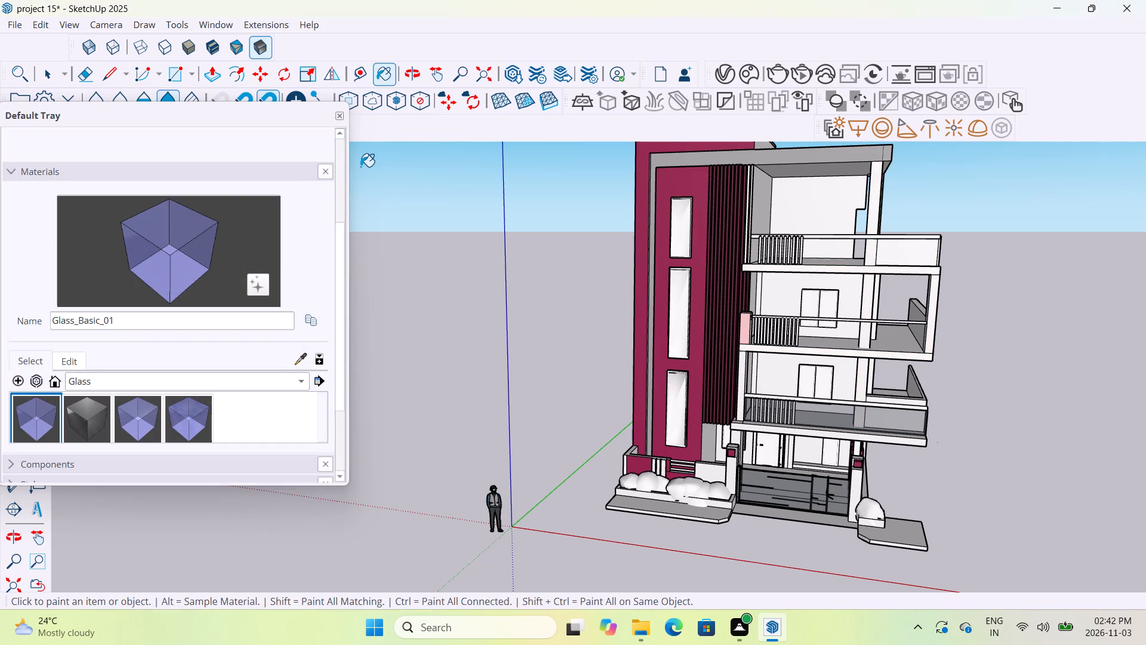
key("ctrl+z")
key("ctrl+z")
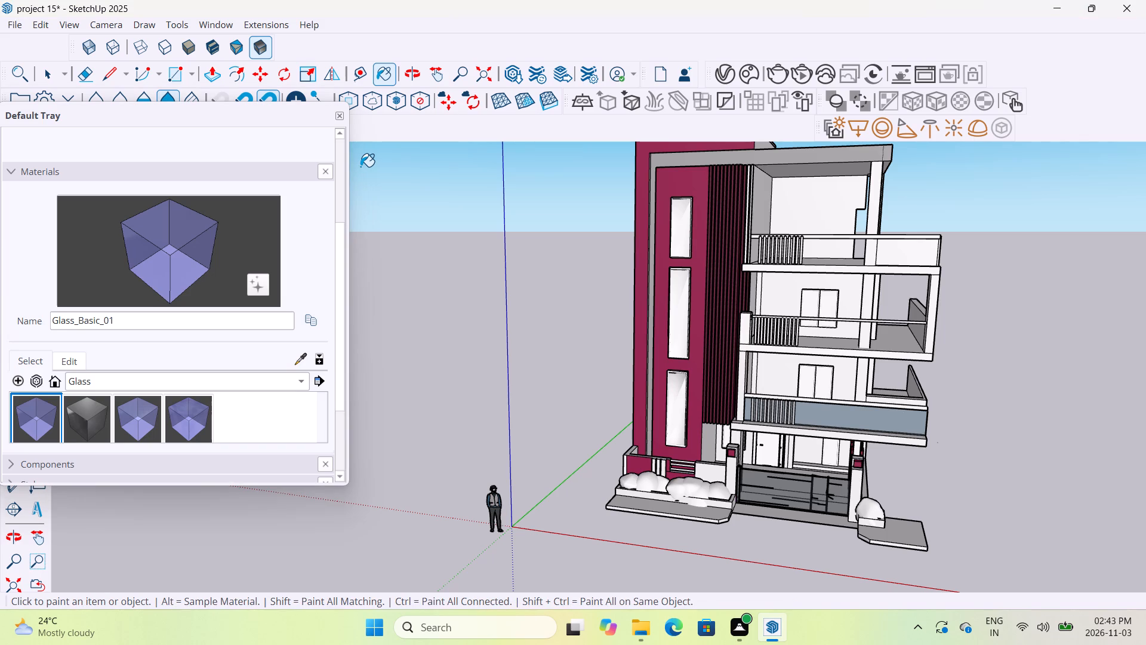
Undo and redo the glass painting on the lowest terrace's front panel, bringing back its transparent glass.
key("ctrl+z")
key("ctrl+z")
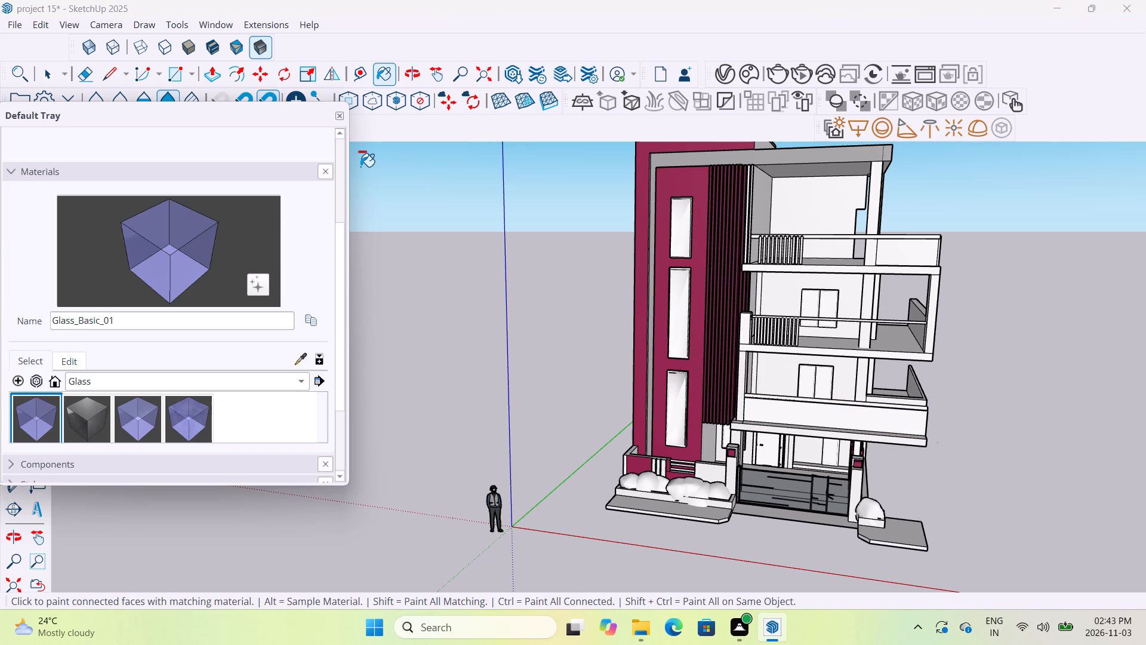
key("ctrl+y")
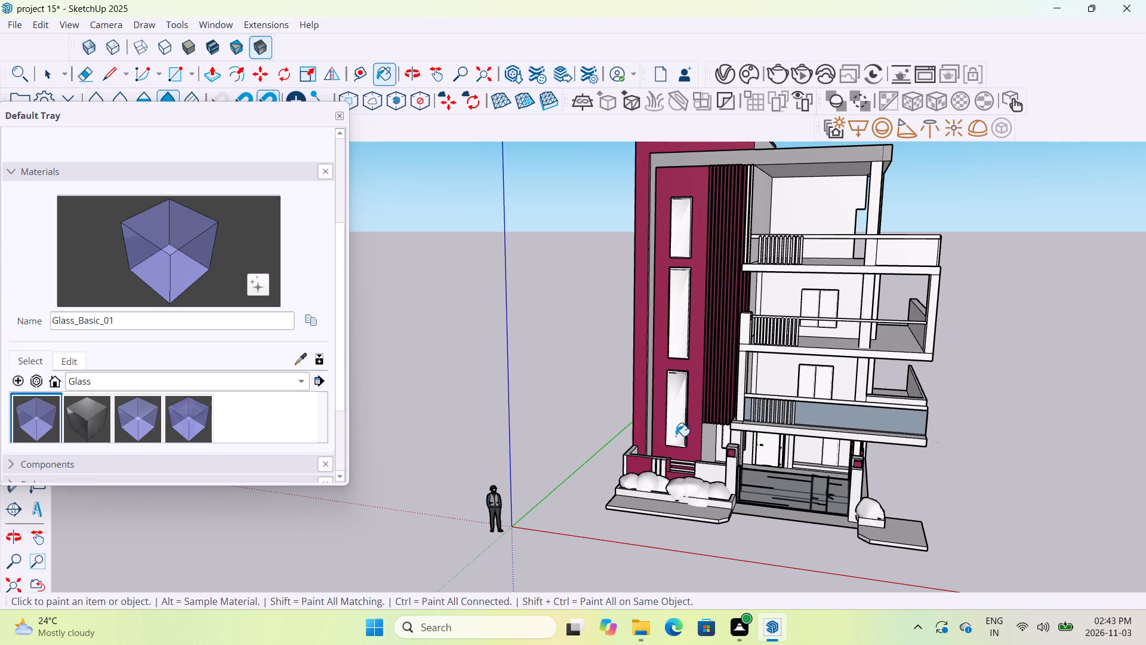
scroll(820, 492, "up", 5)
middle_click_drag(820, 438, 844, 433)
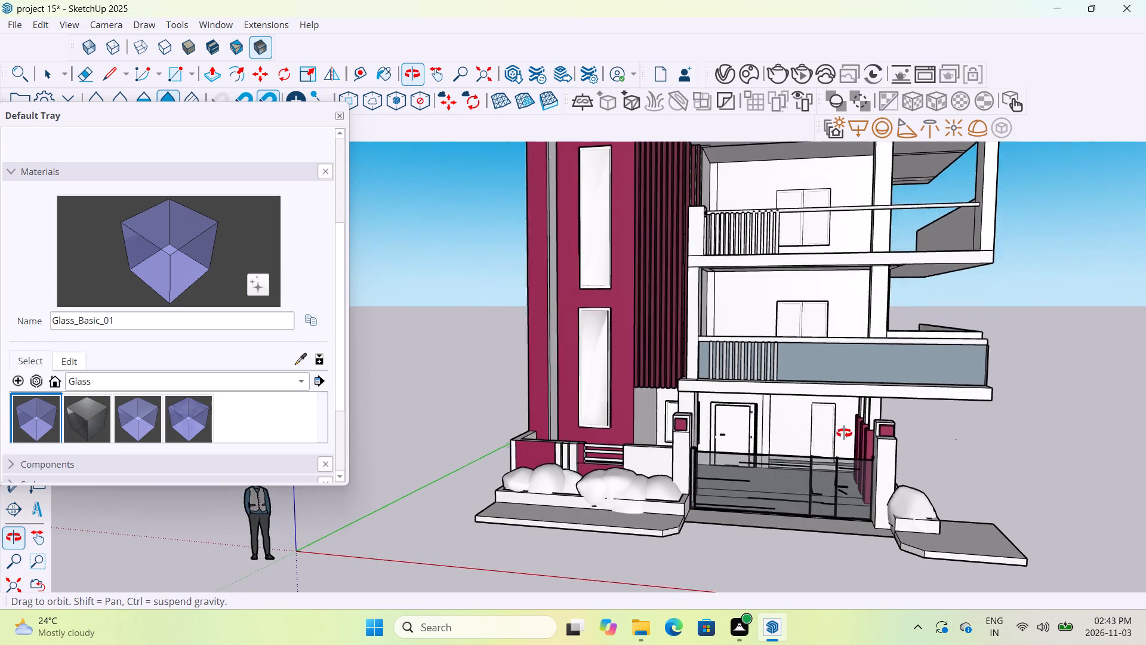
middle_click_drag(844, 433, 846, 473)
key("ctrl+y")
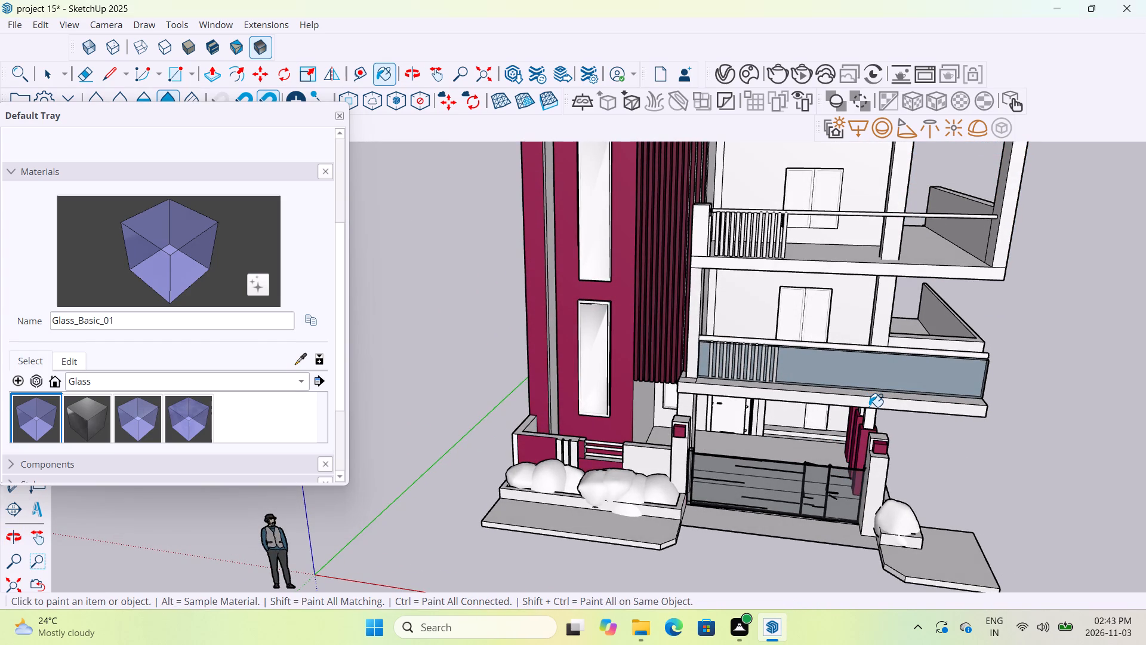
key("ctrl+y")
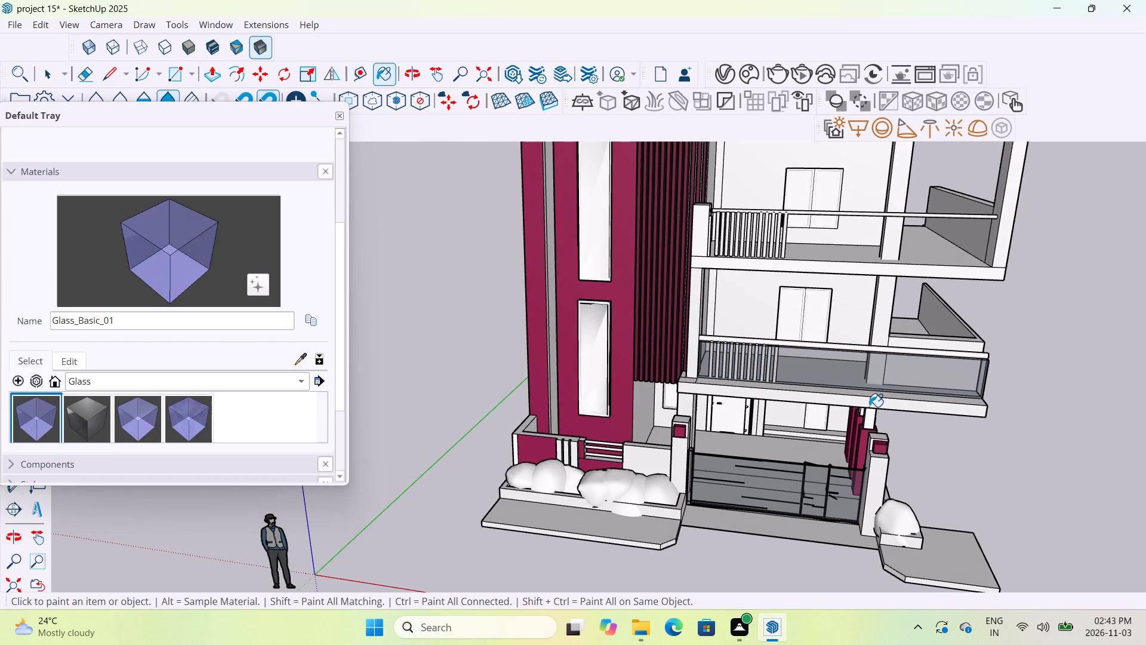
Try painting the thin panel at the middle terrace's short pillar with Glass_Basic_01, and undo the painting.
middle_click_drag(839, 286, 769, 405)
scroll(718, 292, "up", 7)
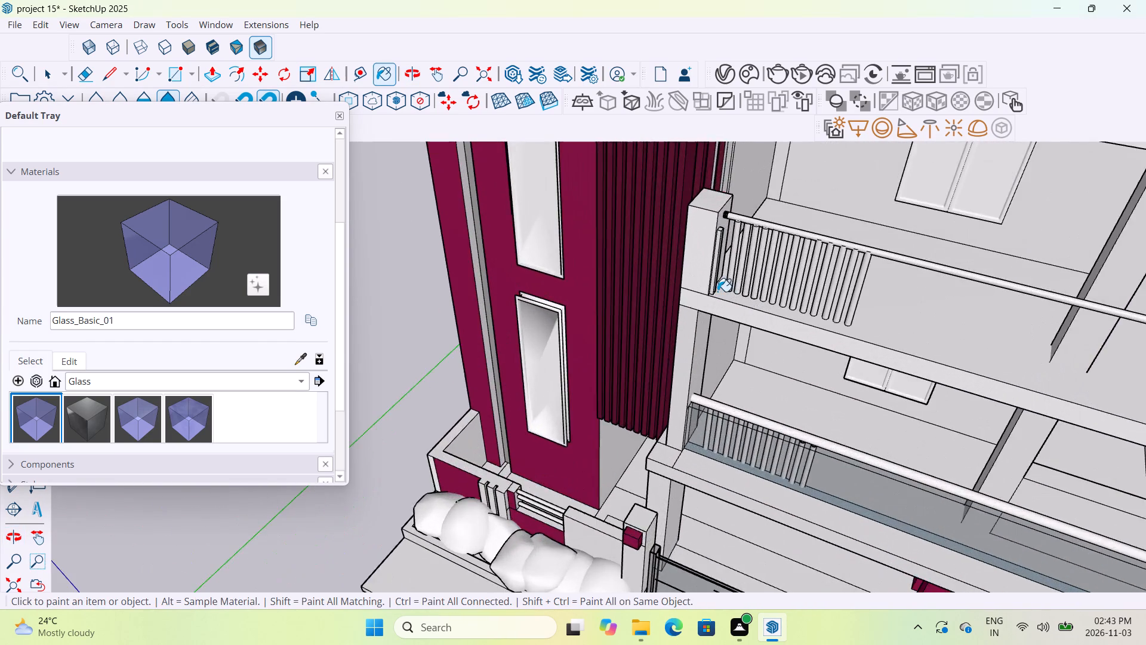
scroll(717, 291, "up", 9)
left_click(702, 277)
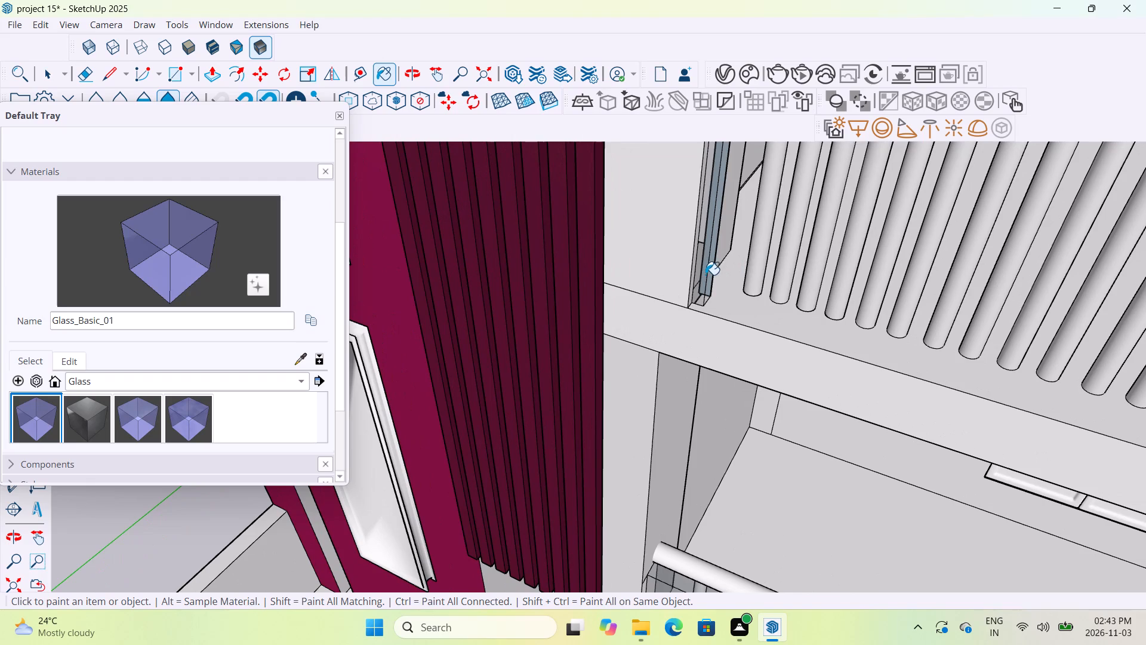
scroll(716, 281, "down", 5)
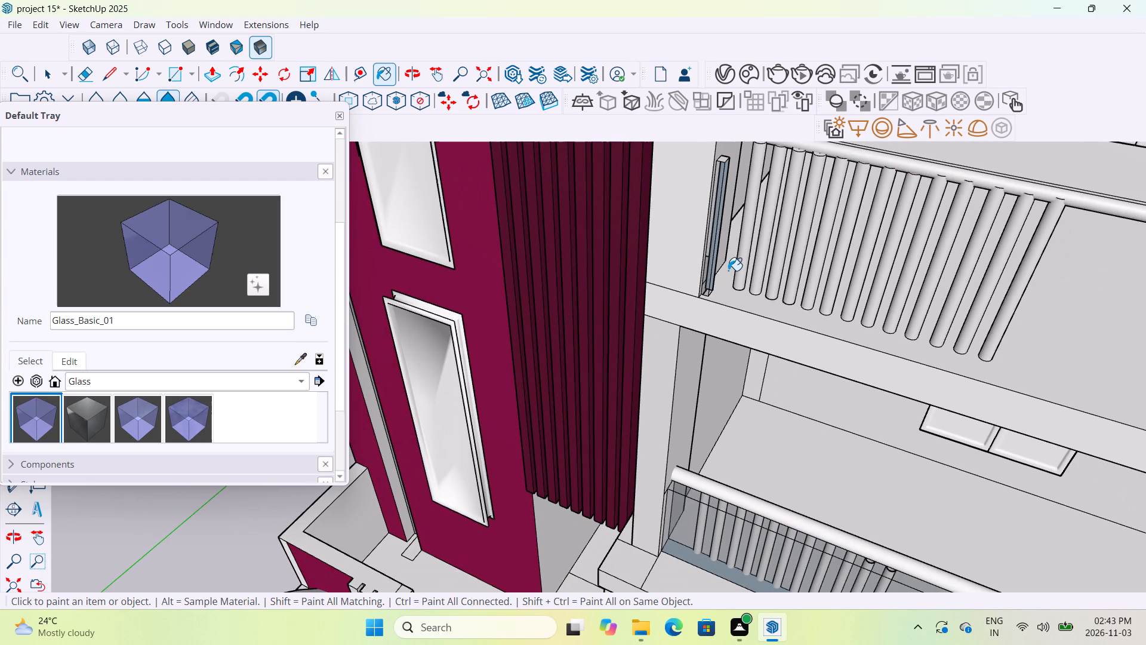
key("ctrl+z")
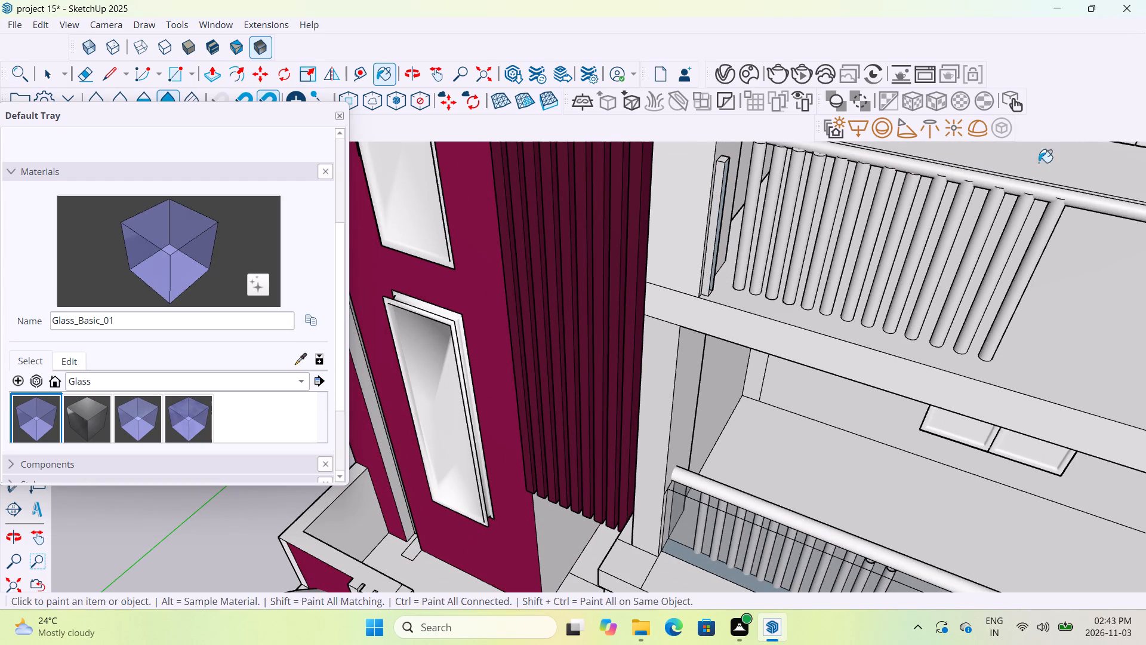
Push/Pull the thin panel's face against the middle terrace's short pillar, beside the railing bars.
left_click(204, 75)
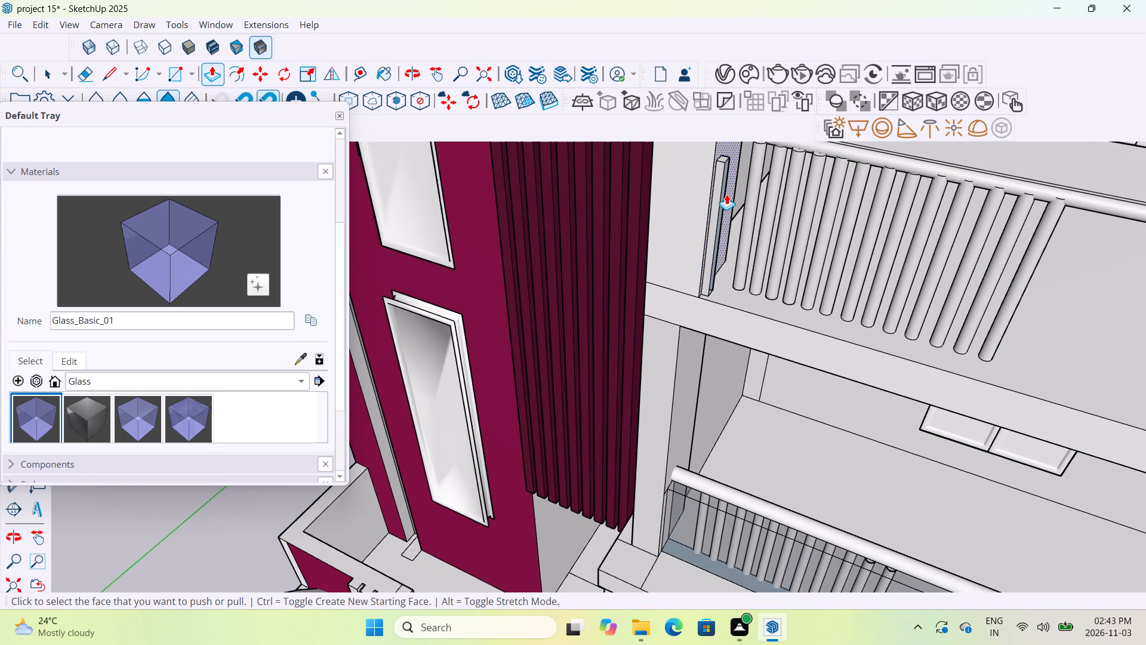
scroll(722, 197, "up", 4)
left_click_drag(722, 197, 708, 183)
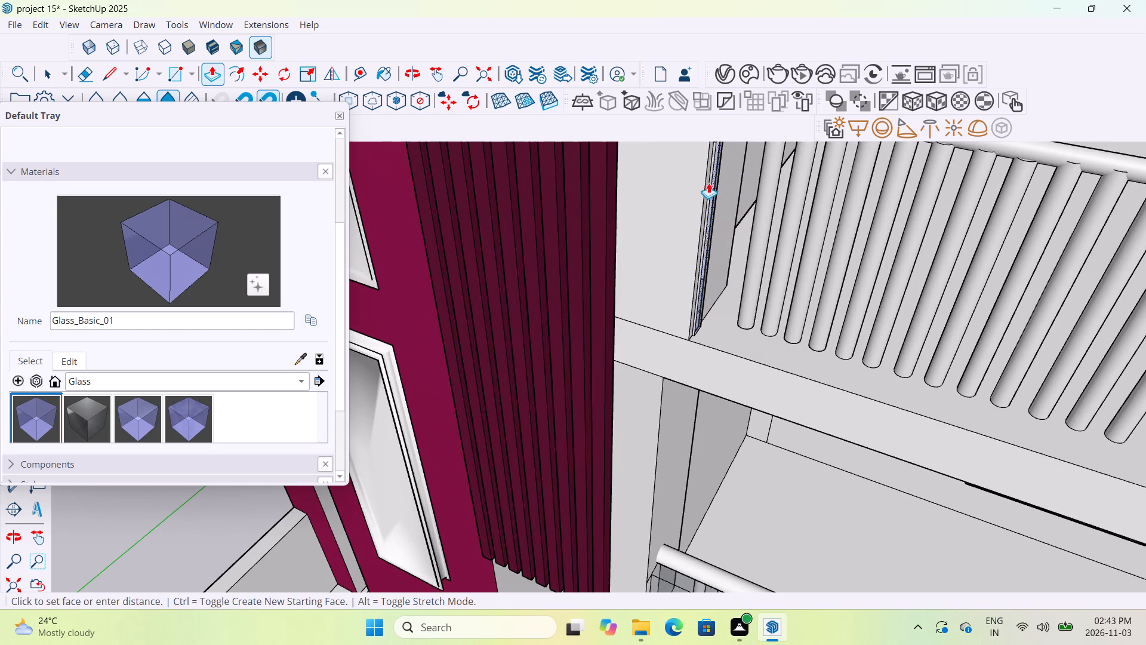
left_click_drag(708, 183, 699, 180)
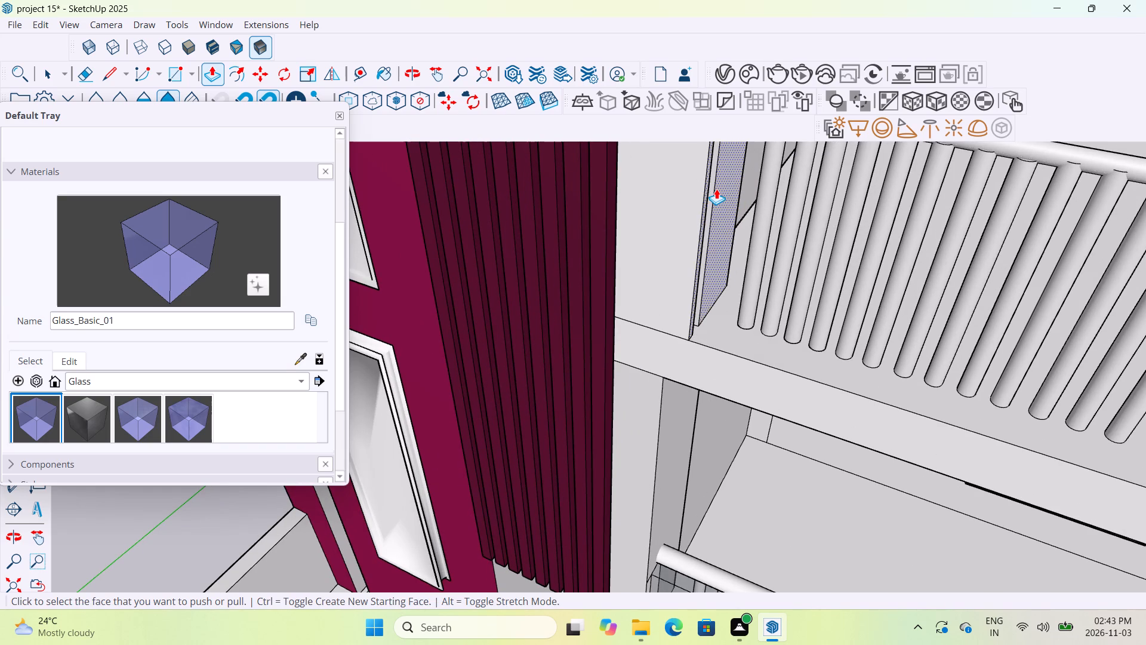
Undo the Push/Pull of the thin panel against the middle terrace's short pillar.
key("ctrl+z")
left_click_drag(719, 231, 698, 242)
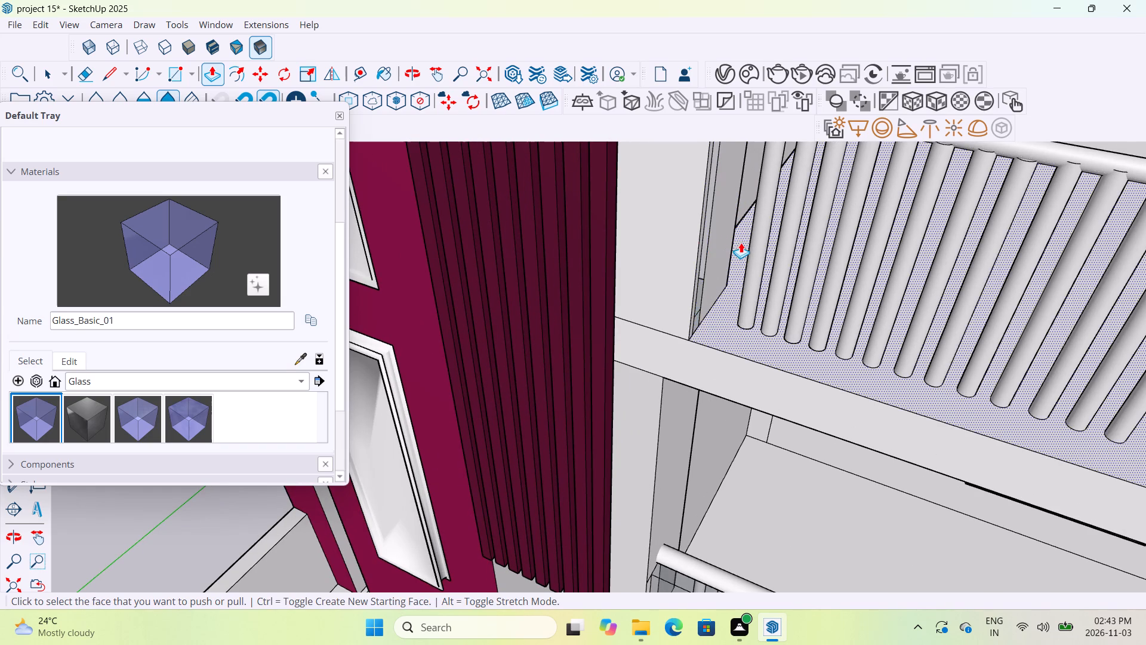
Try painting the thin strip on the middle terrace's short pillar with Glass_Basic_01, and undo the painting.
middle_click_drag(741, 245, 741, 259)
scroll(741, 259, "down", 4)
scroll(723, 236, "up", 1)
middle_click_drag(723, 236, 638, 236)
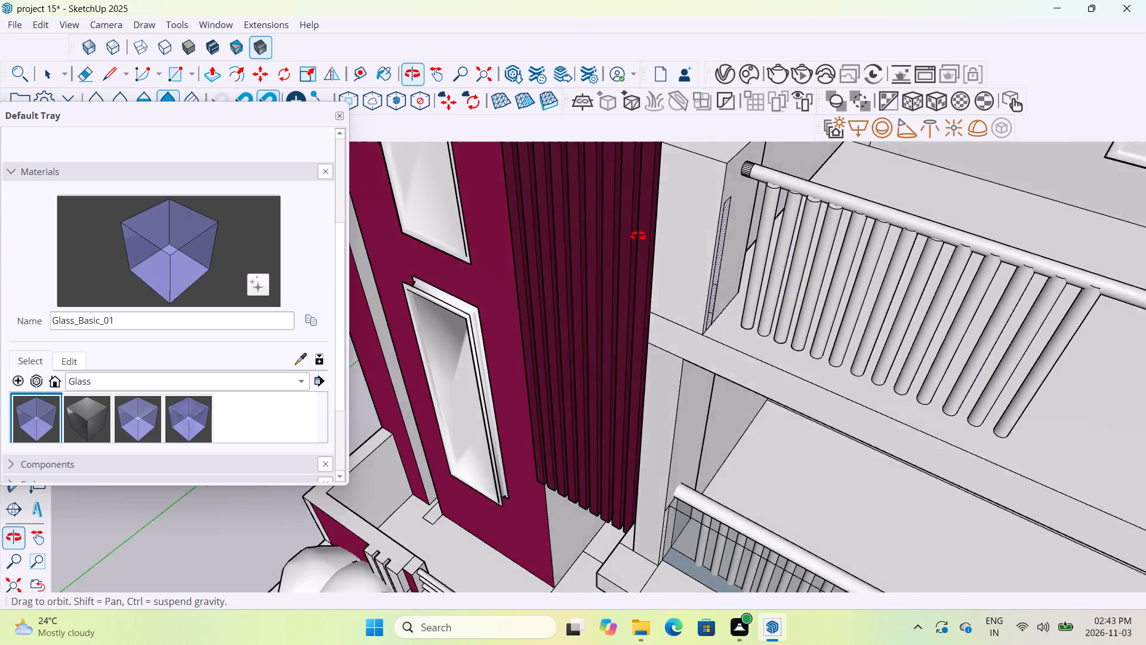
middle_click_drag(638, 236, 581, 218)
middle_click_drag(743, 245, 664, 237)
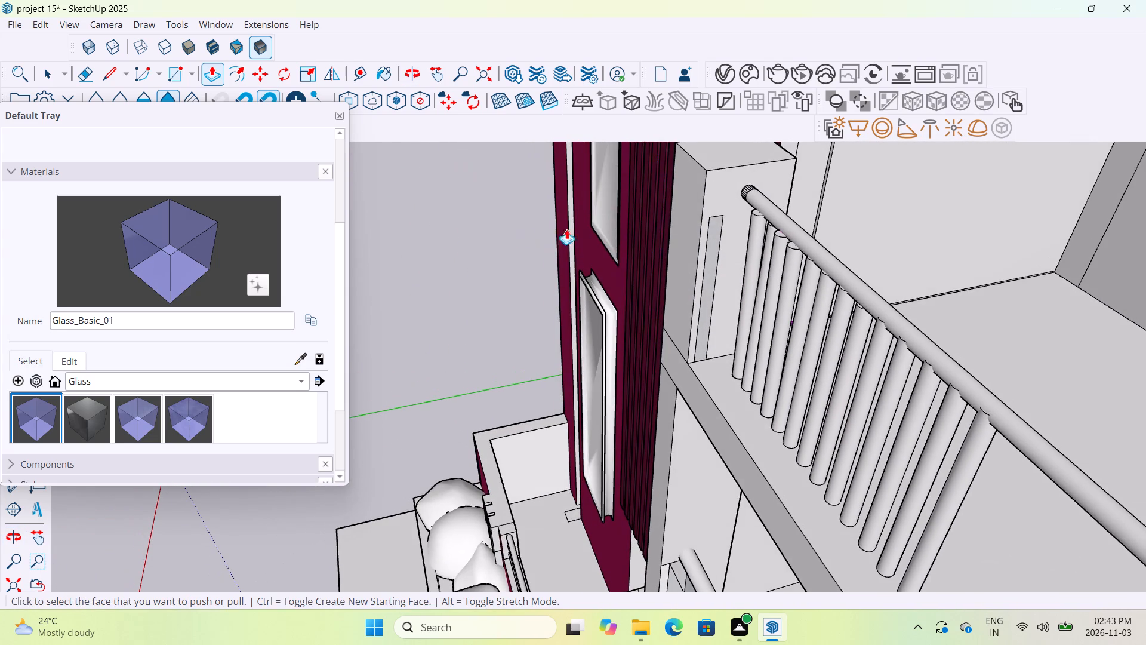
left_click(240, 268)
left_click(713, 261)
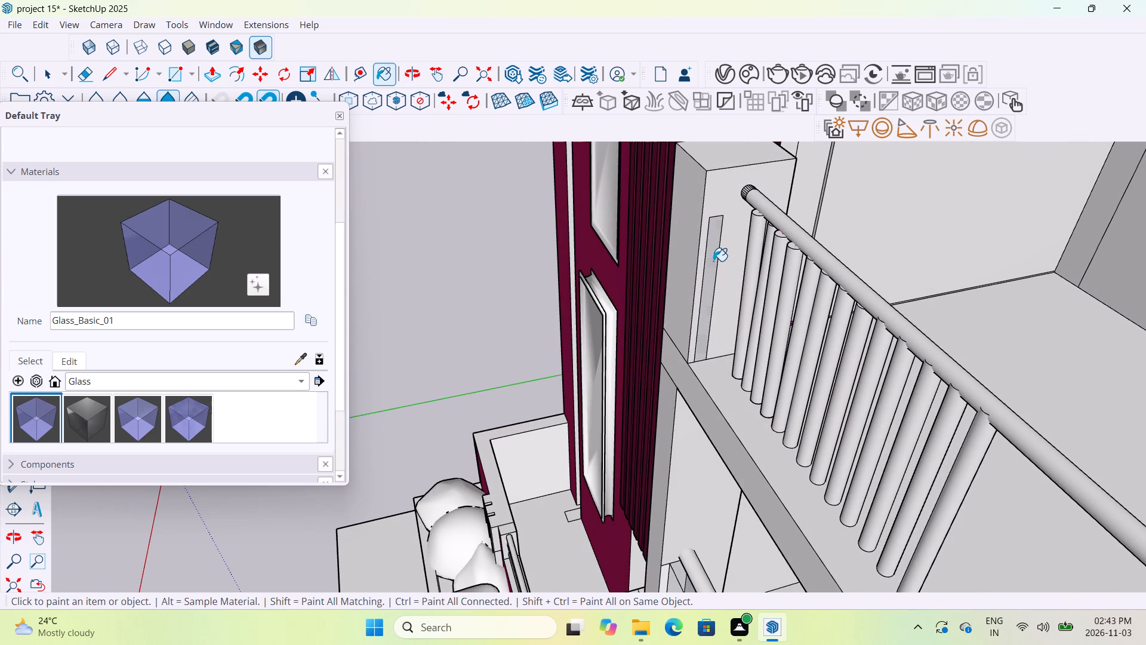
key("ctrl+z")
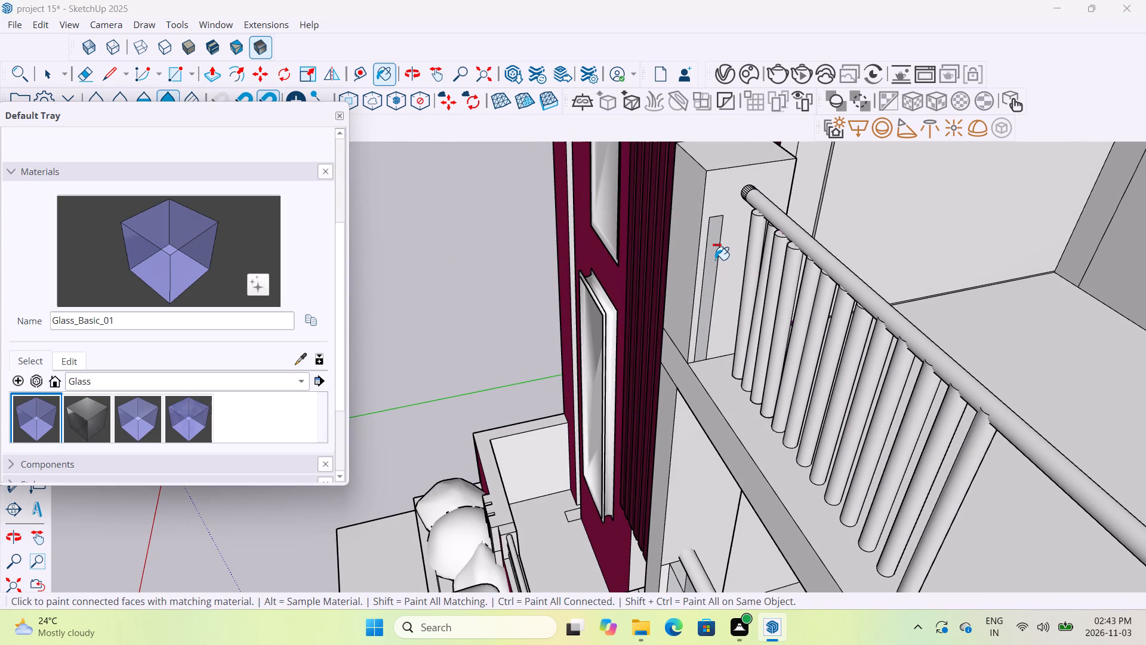
Undo the earlier edits made to the thin strip on the middle terrace's short pillar.
key("ctrl+z")
key("ctrl+z")
middle_click_drag(729, 270, 901, 261)
scroll(899, 262, "down", 16)
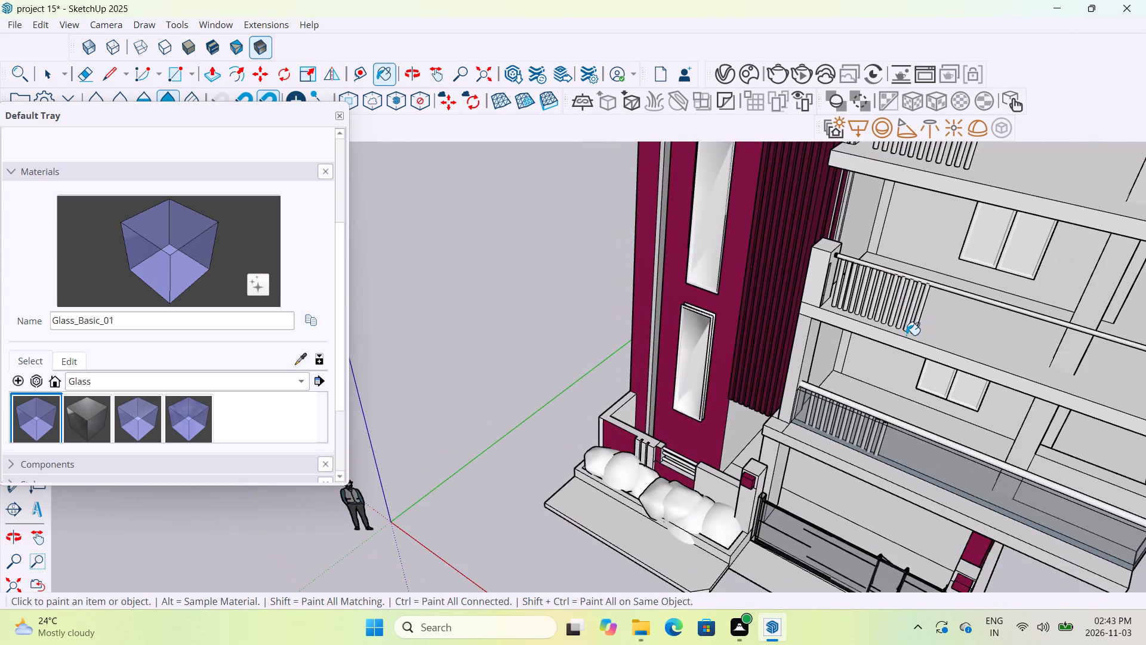
scroll(906, 335, "up", 5)
key("ctrl+z")
key("ctrl+z")
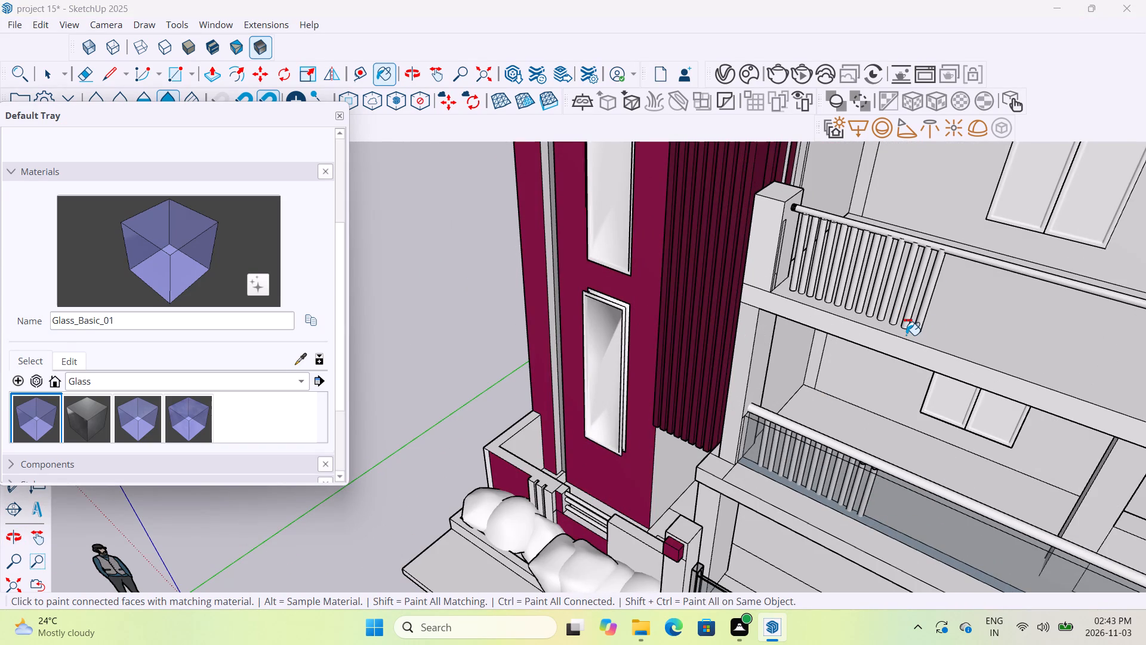
key("ctrl+z")
key("ctrl+z")
Push/Pull the thin strip on the middle terrace's short pillar along the railing to the terrace's far end as a glass panel.
scroll(771, 307, "up", 4)
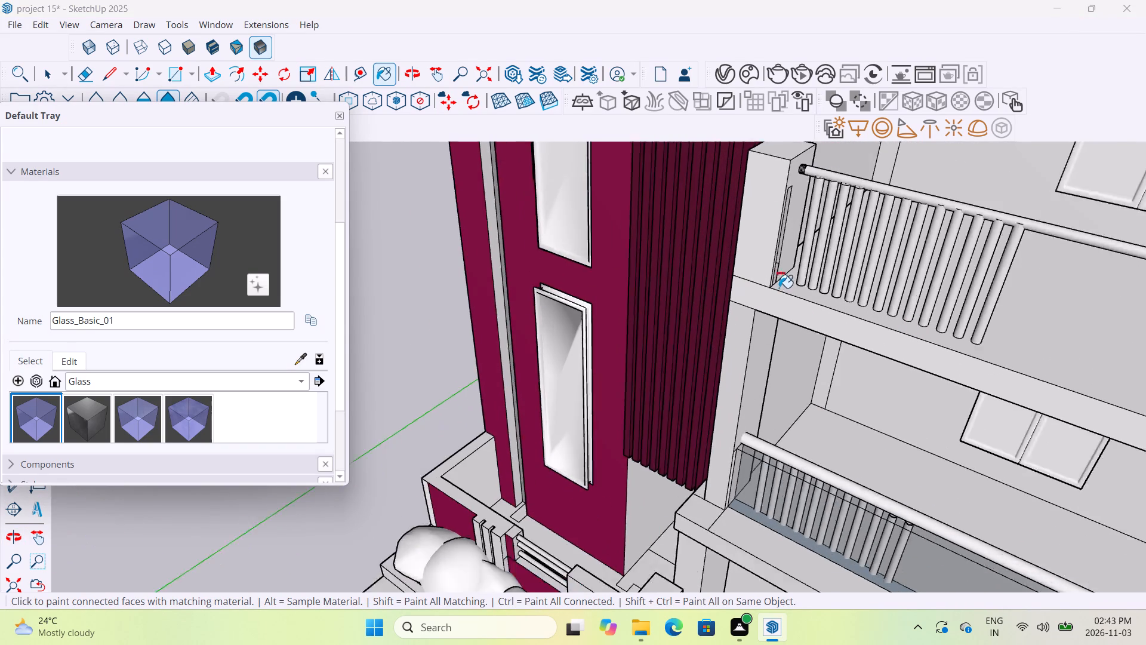
scroll(779, 288, "up", 5)
middle_click_drag(783, 281, 702, 314)
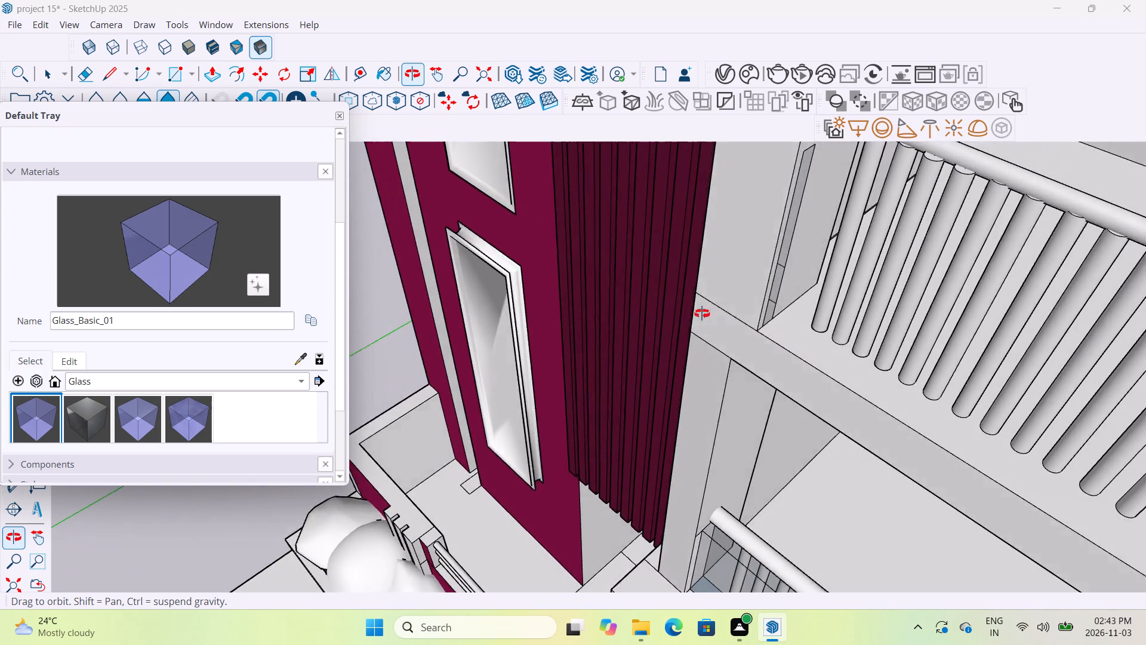
middle_click_drag(702, 314, 635, 297)
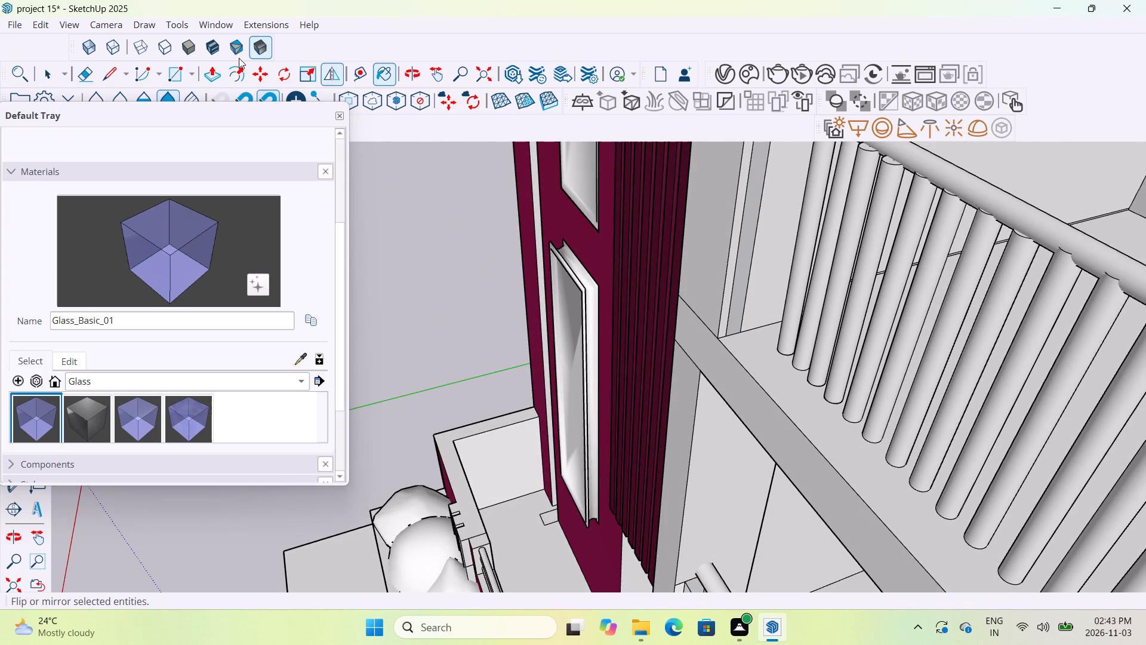
left_click(211, 75)
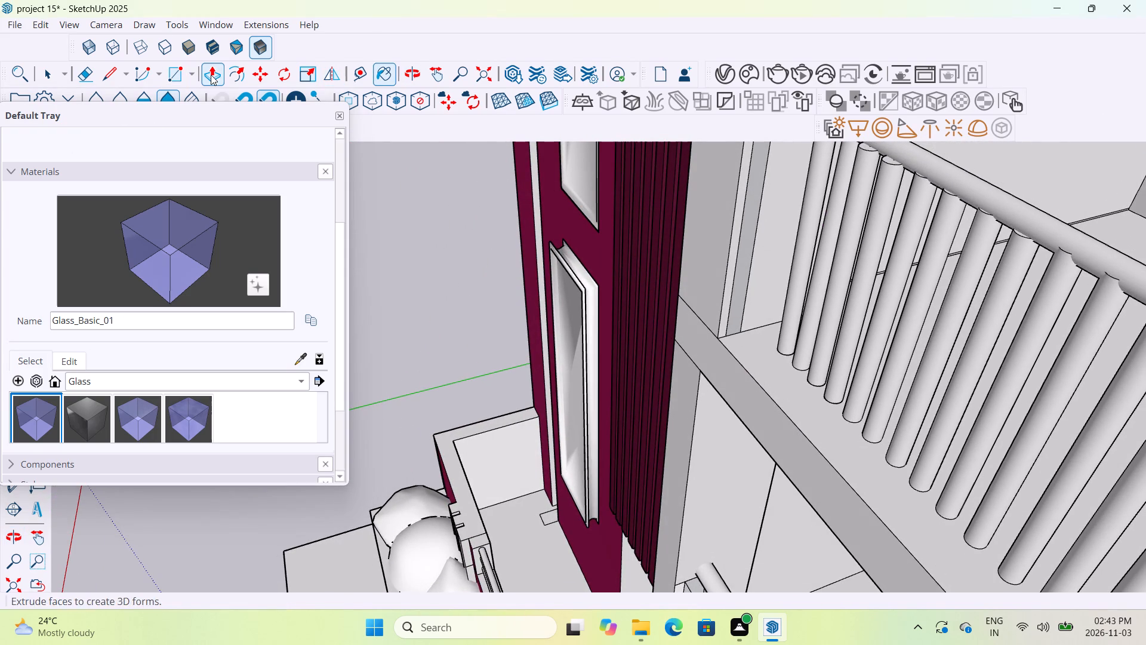
left_click(749, 218)
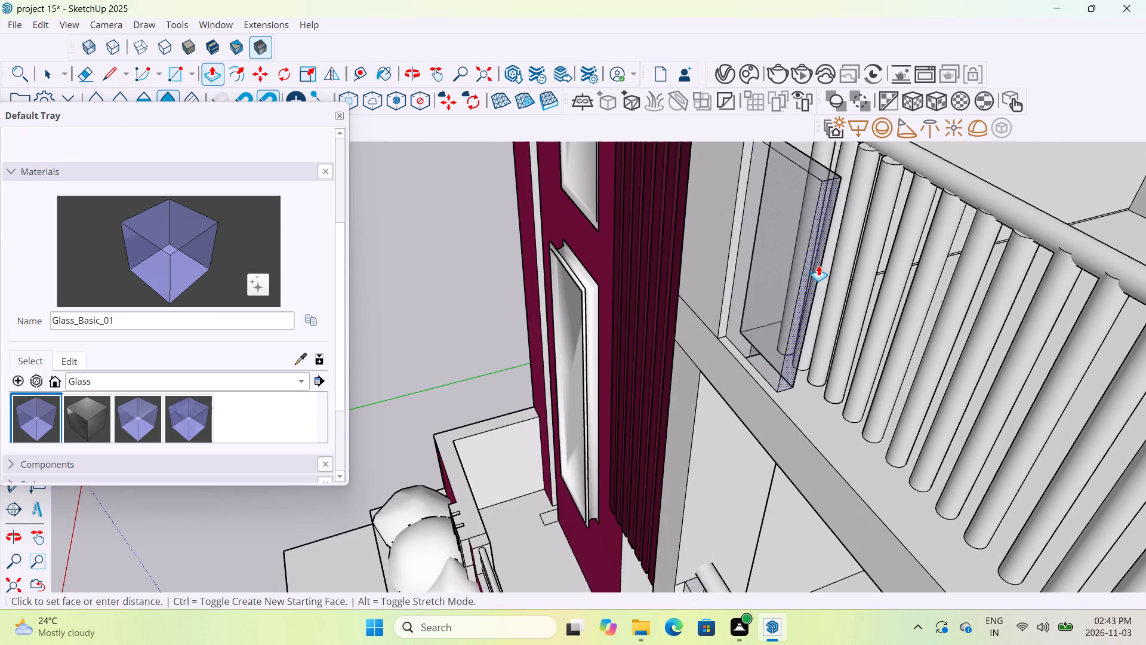
scroll(818, 265, "down", 20)
scroll(818, 265, "down", 7)
middle_click_drag(824, 320, 825, 320)
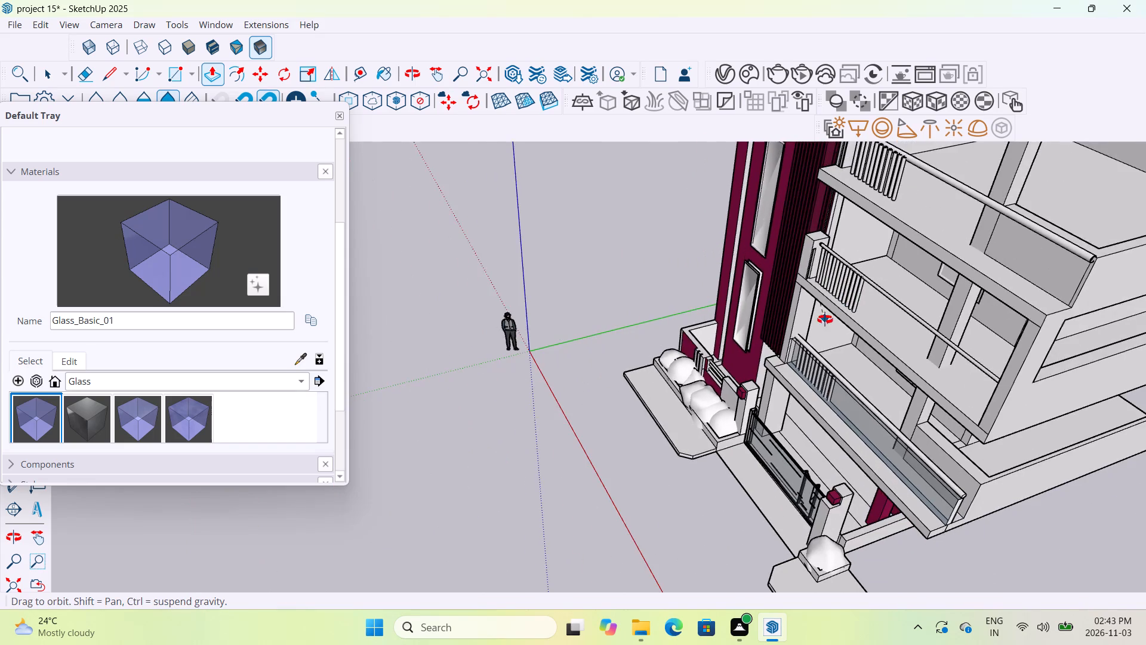
middle_click_drag(825, 320, 1000, 352)
left_click(955, 279)
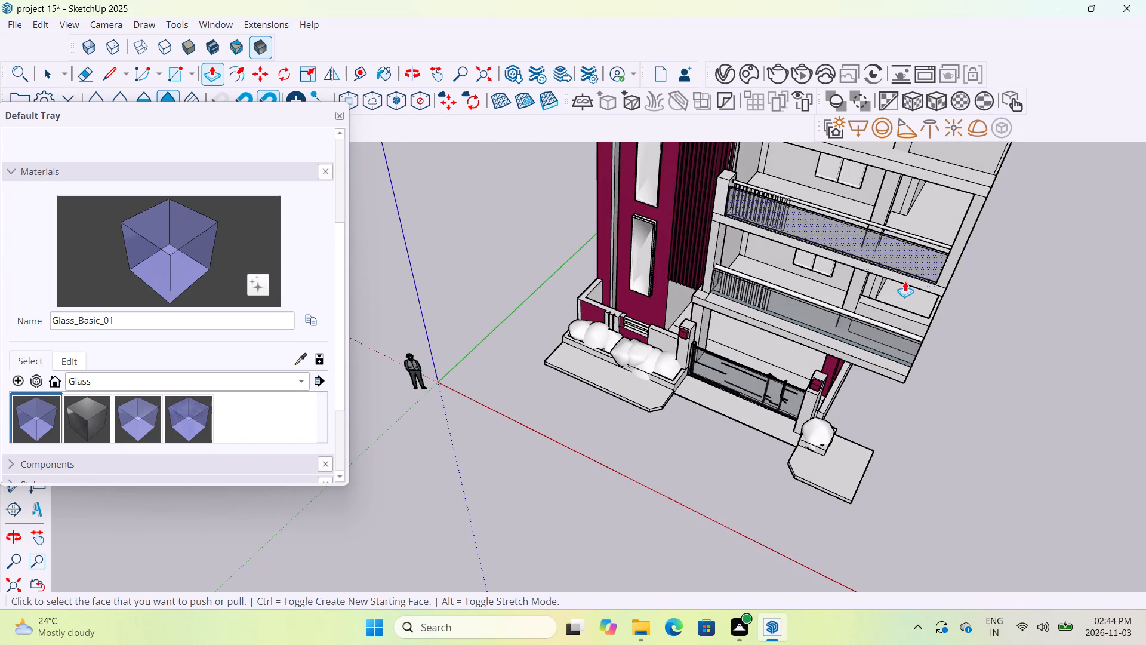
Examine the glass panels on the two lower terraces and the railing of the upper terrace from the front.
scroll(710, 270, "up", 10)
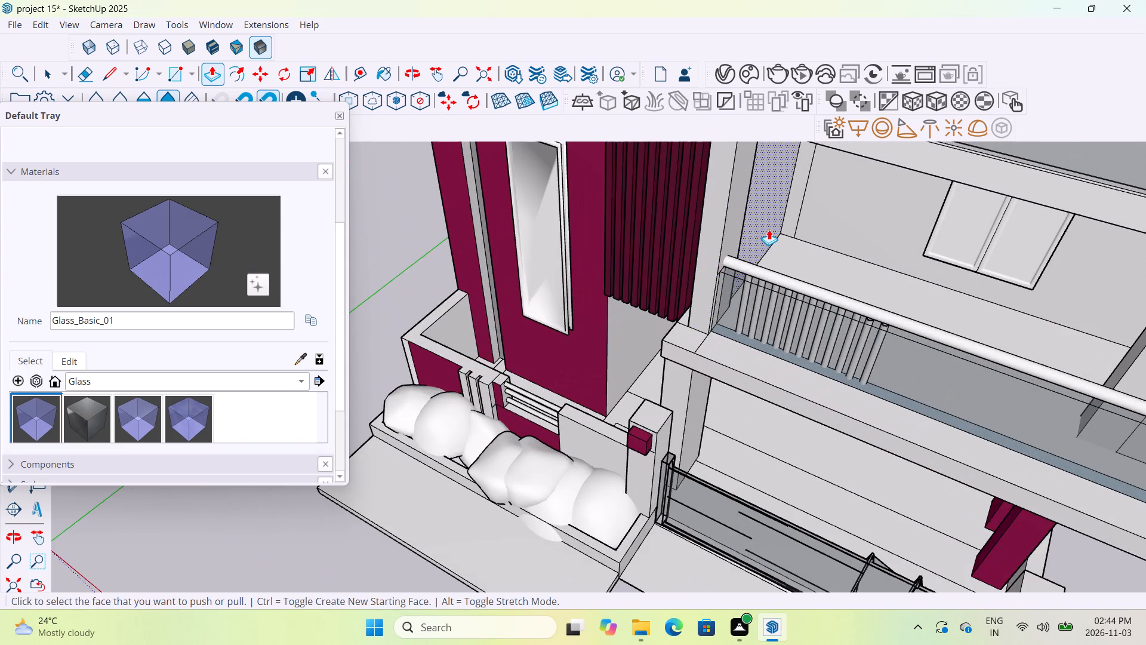
middle_click_drag(769, 229, 764, 296)
scroll(764, 296, "down", 13)
scroll(807, 176, "down", 5)
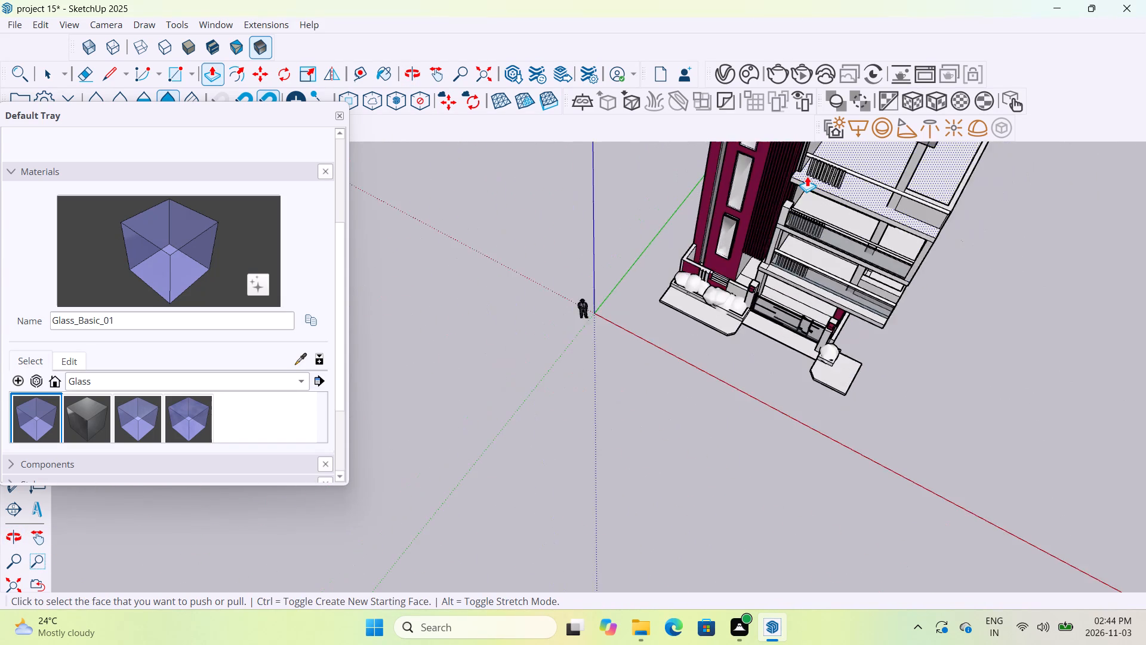
scroll(807, 176, "down", 6)
scroll(825, 150, "up", 6)
scroll(821, 205, "up", 4)
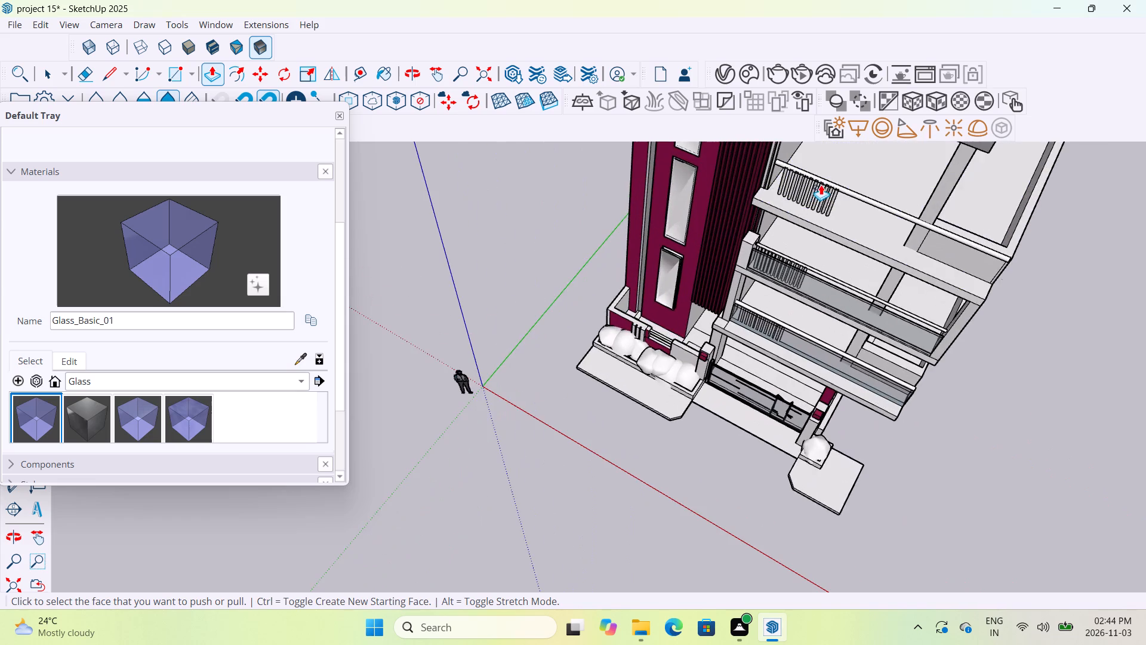
middle_click_drag(732, 220, 768, 178)
scroll(768, 178, "up", 10)
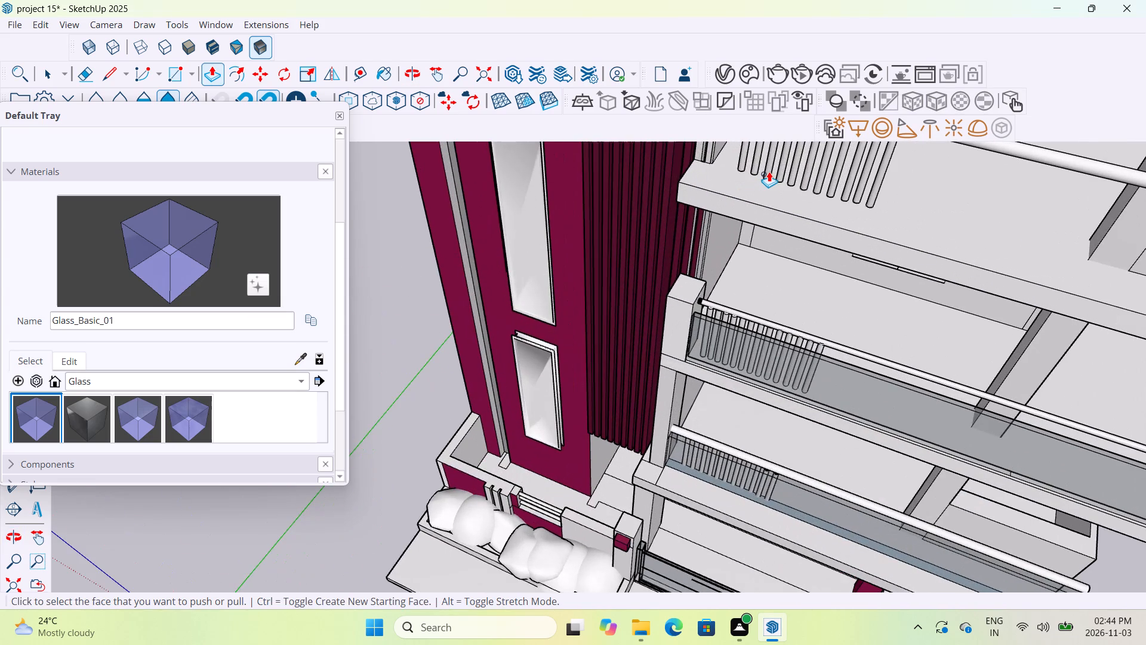
middle_click_drag(769, 171, 772, 191)
scroll(772, 191, "down", 13)
scroll(774, 159, "up", 6)
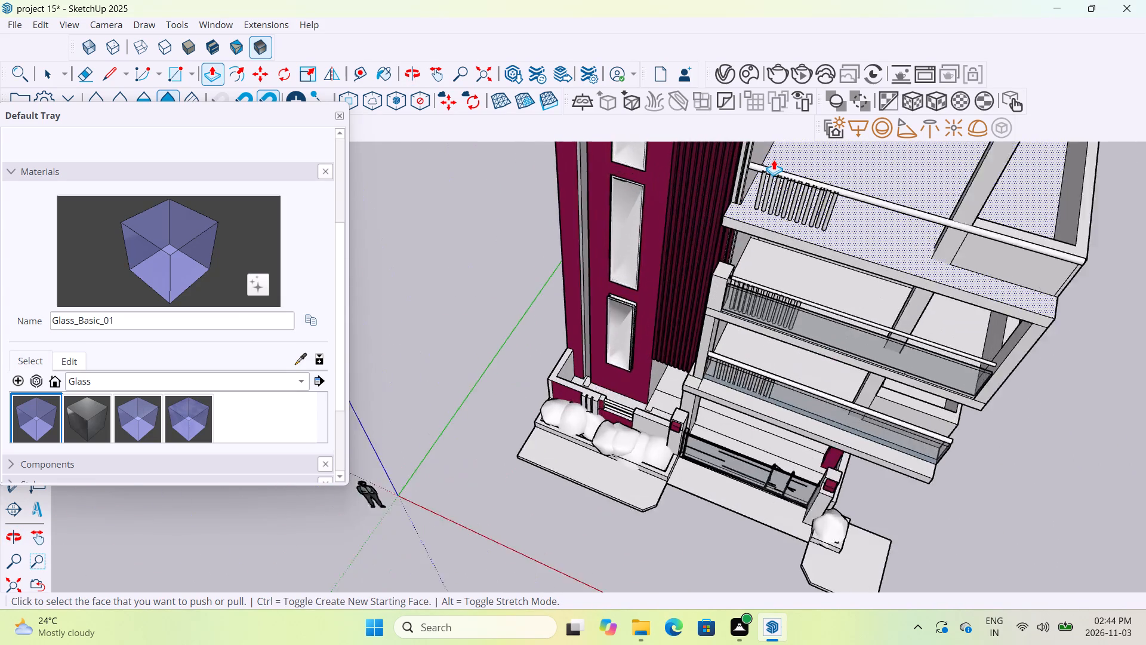
scroll(774, 159, "up", 2)
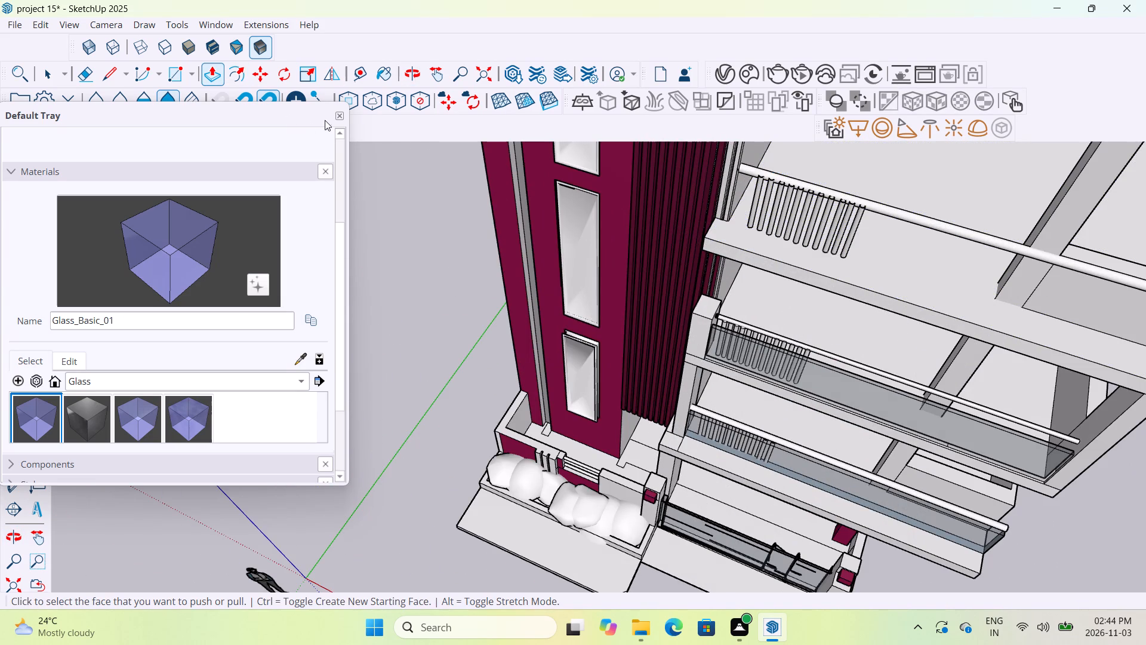
Draw a long, narrow rectangle on the open ground beside the house, parallel to the red axis.
left_click(337, 117)
left_click(179, 82)
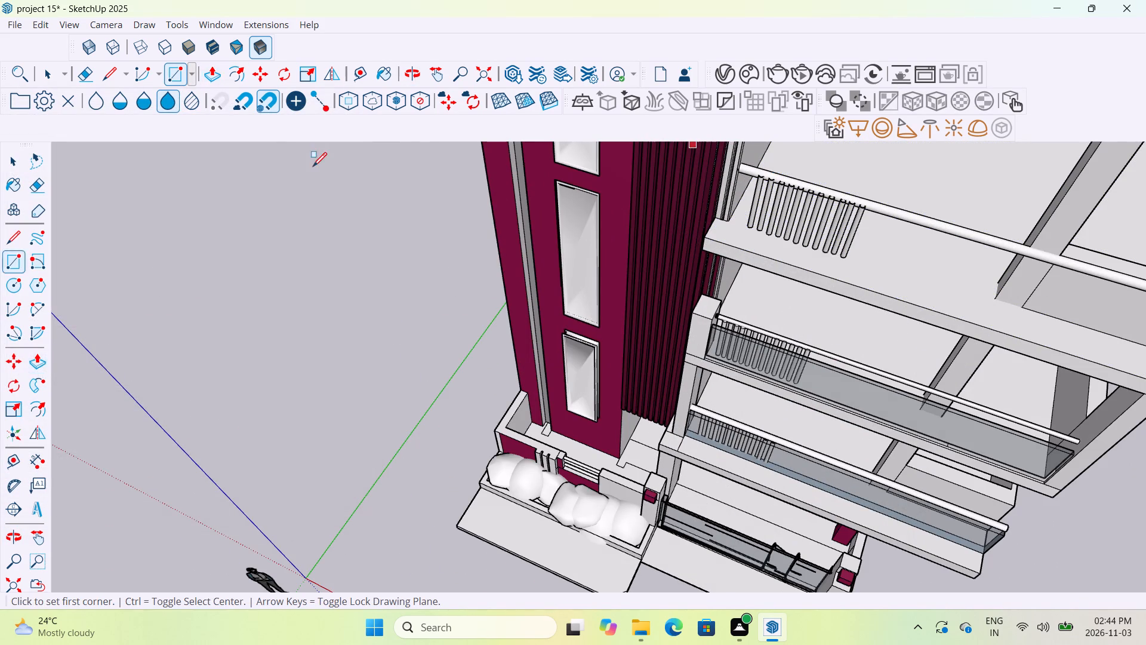
scroll(394, 346, "down", 9)
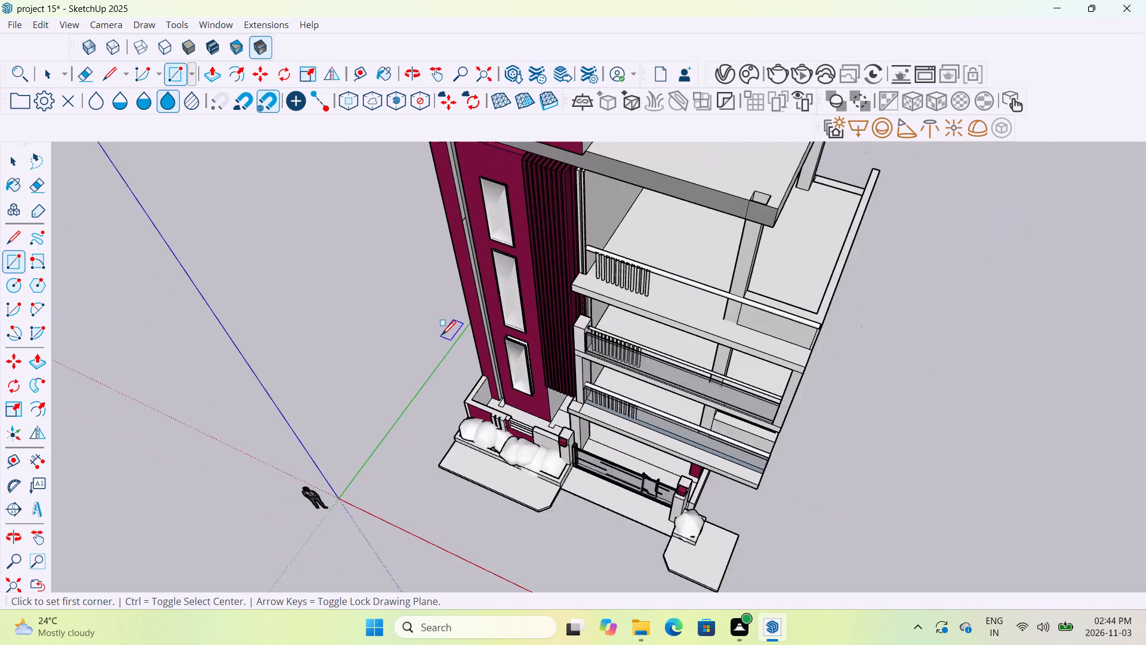
scroll(442, 336, "down", 5)
left_click(643, 457)
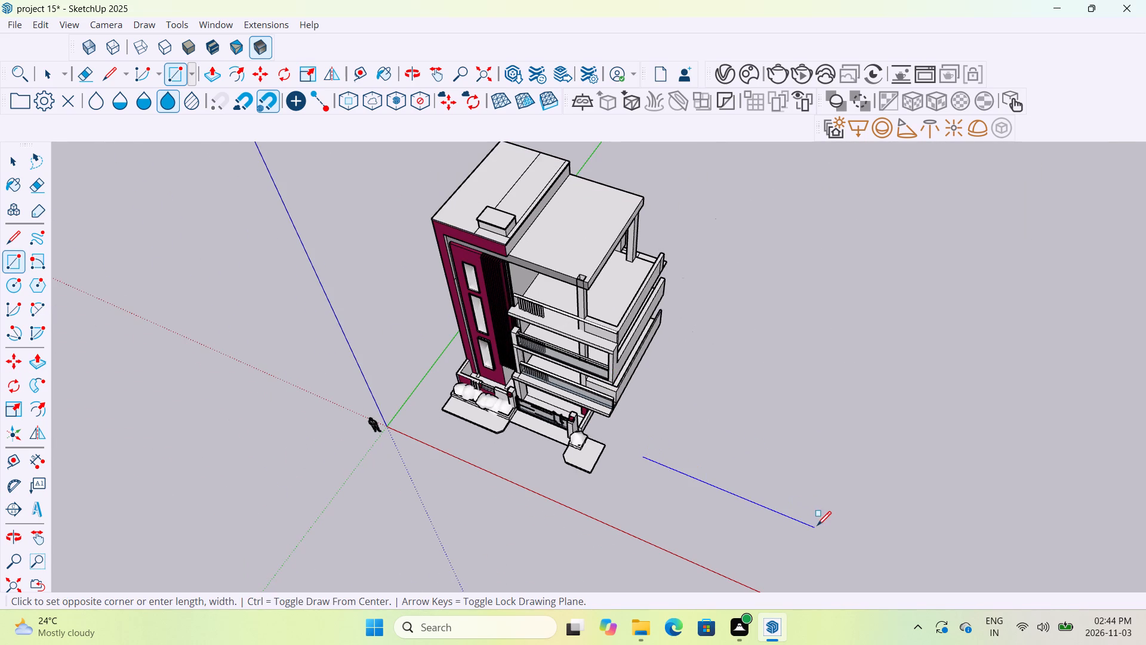
scroll(825, 523, "up", 6)
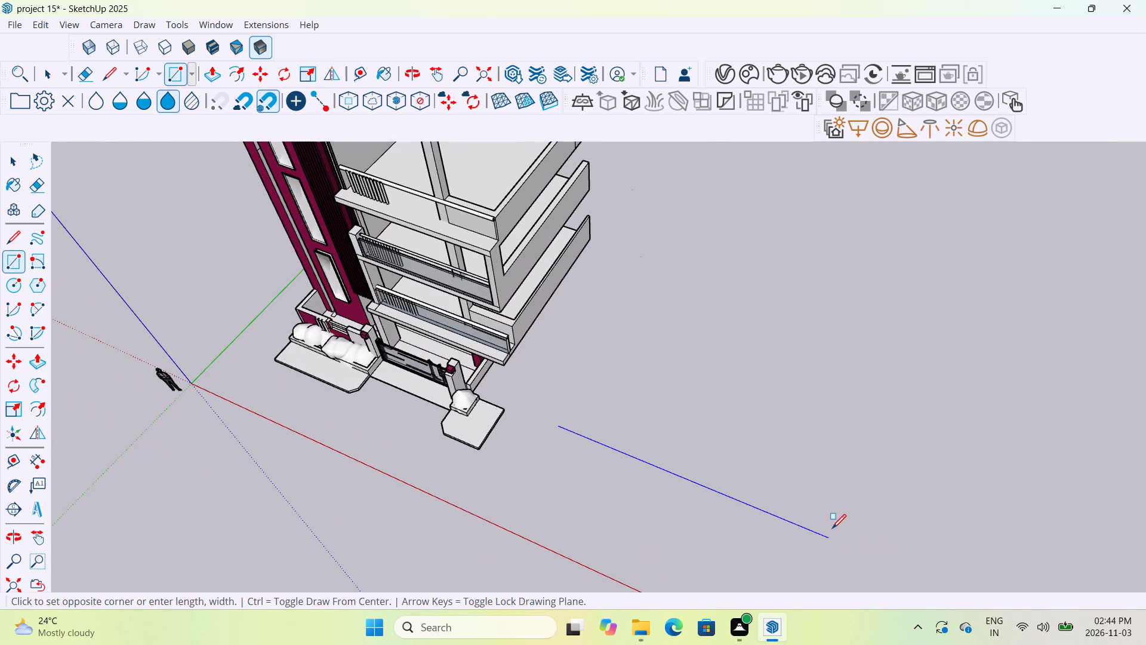
scroll(832, 530, "up", 10)
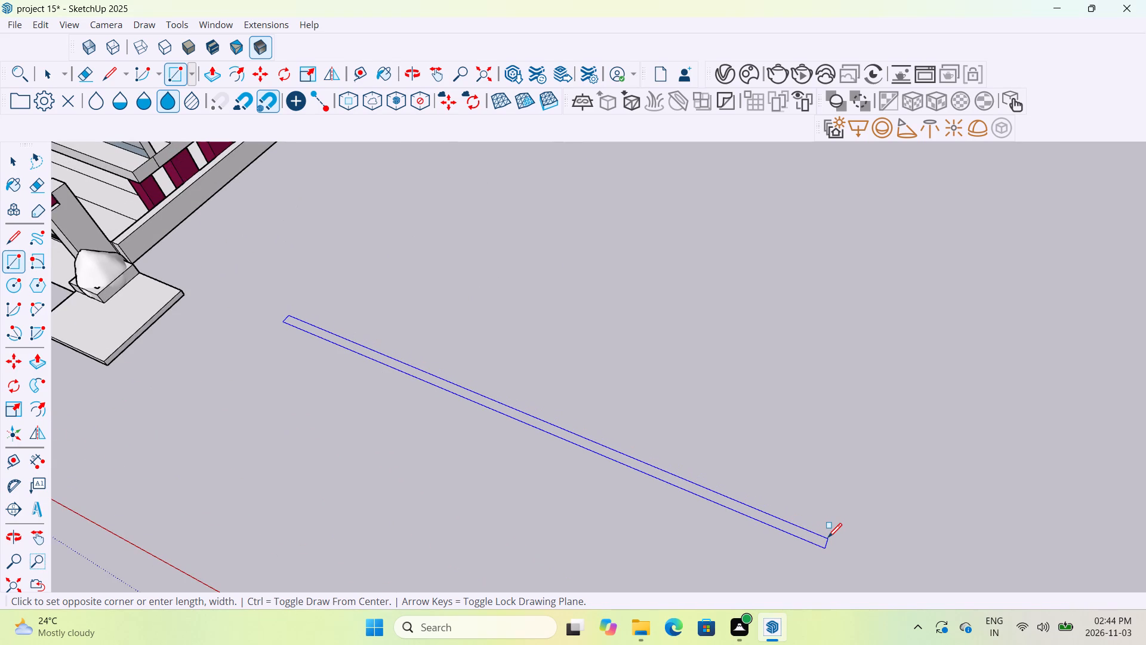
left_click(828, 539)
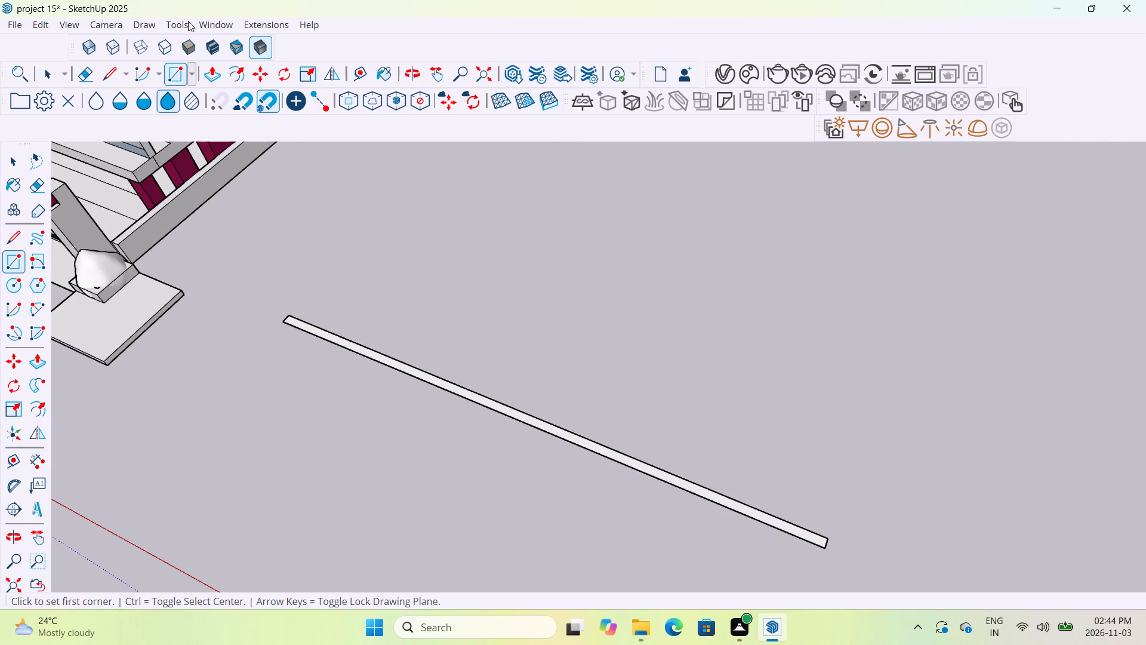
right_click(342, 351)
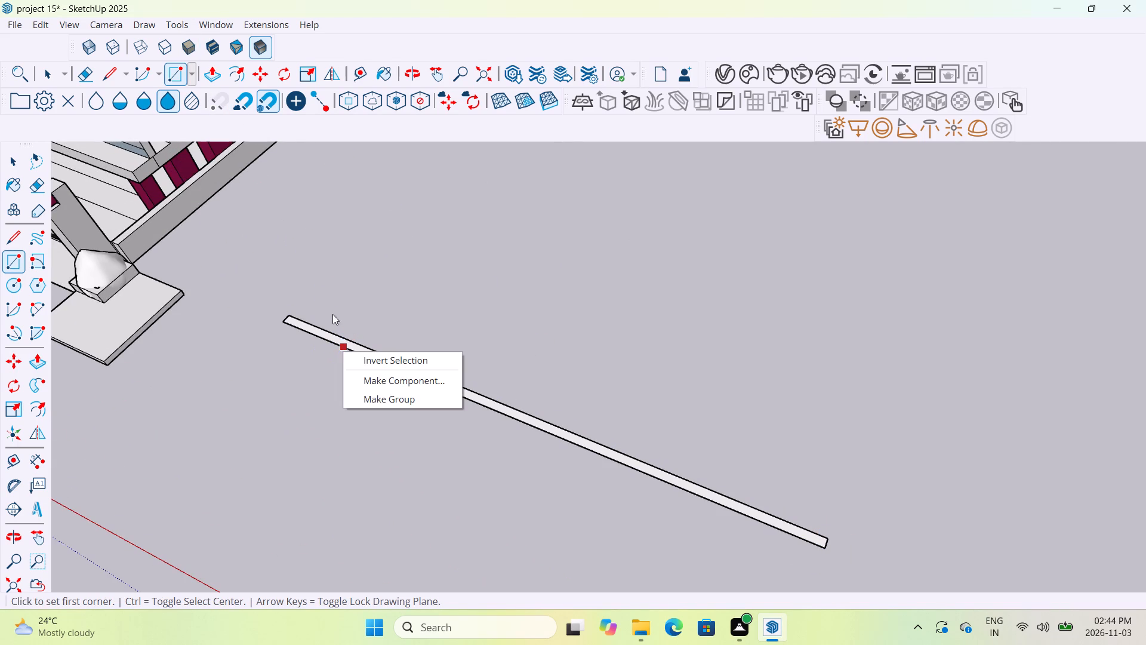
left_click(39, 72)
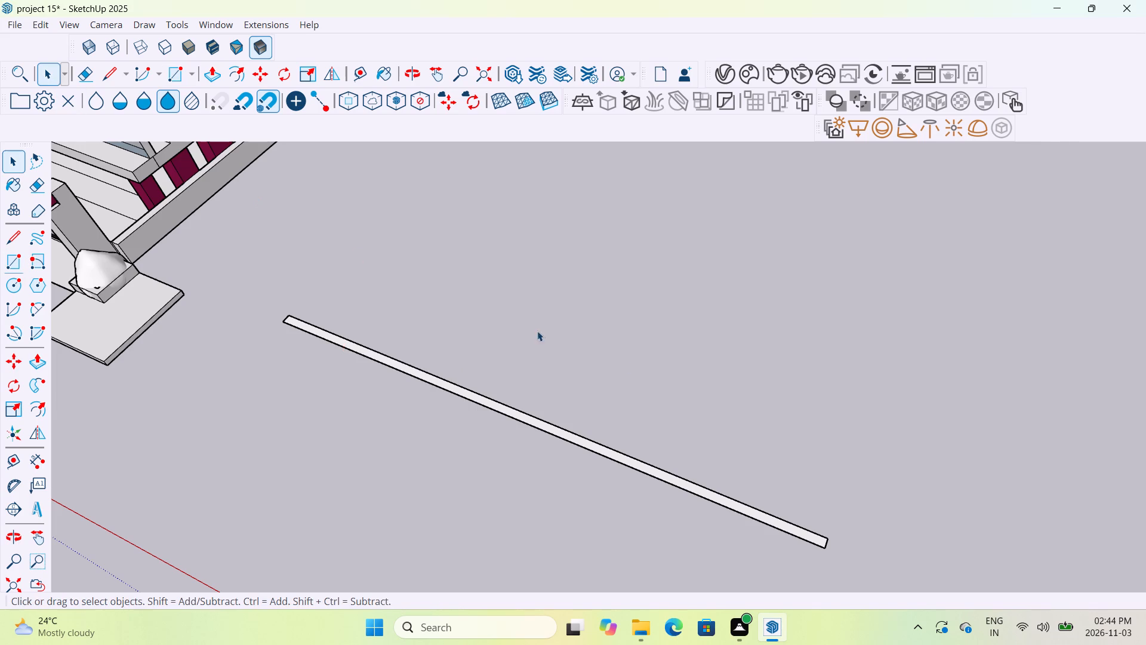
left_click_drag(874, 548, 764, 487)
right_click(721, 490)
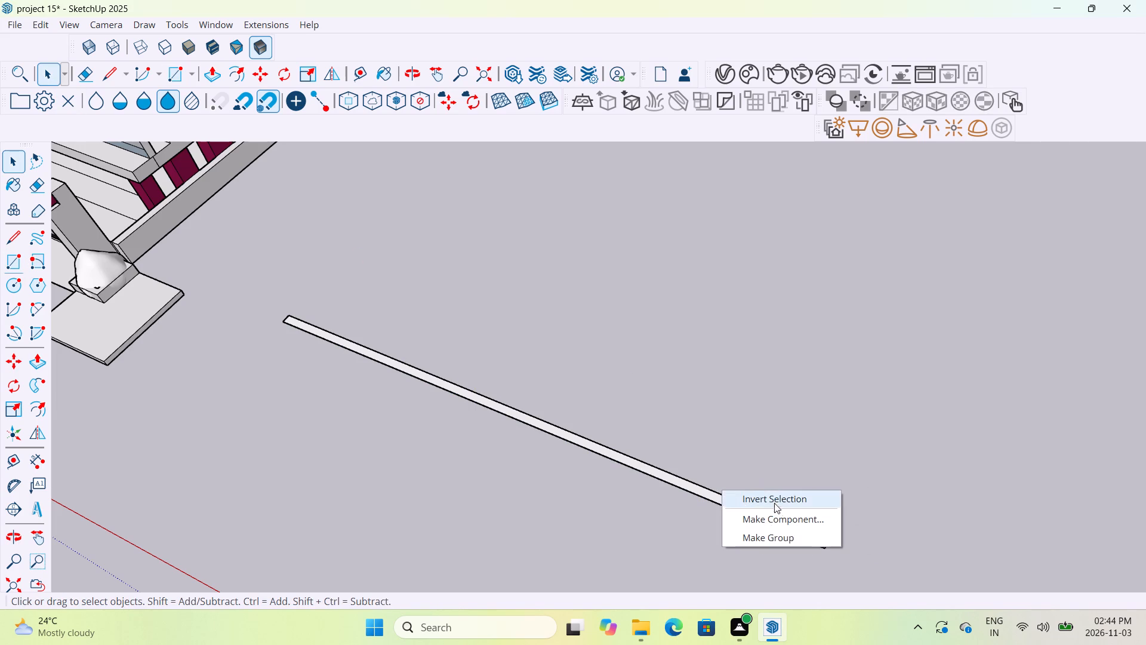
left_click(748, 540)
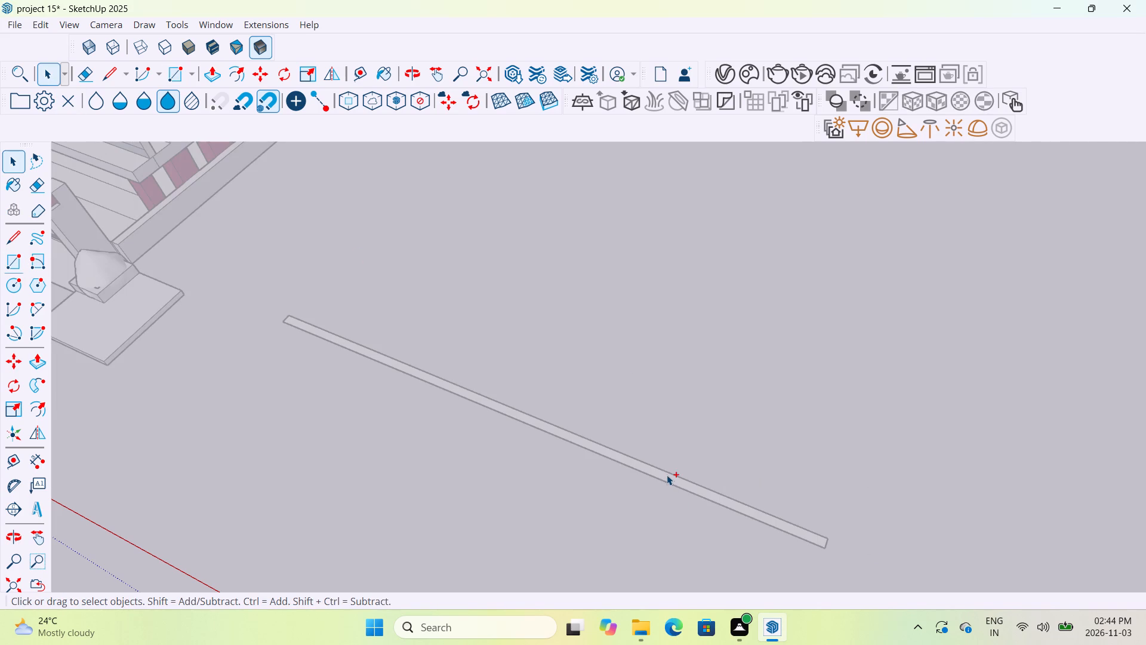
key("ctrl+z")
Make the long, narrow ground rectangle, including its face and edges, into a group.
left_click_drag(719, 526, 695, 510)
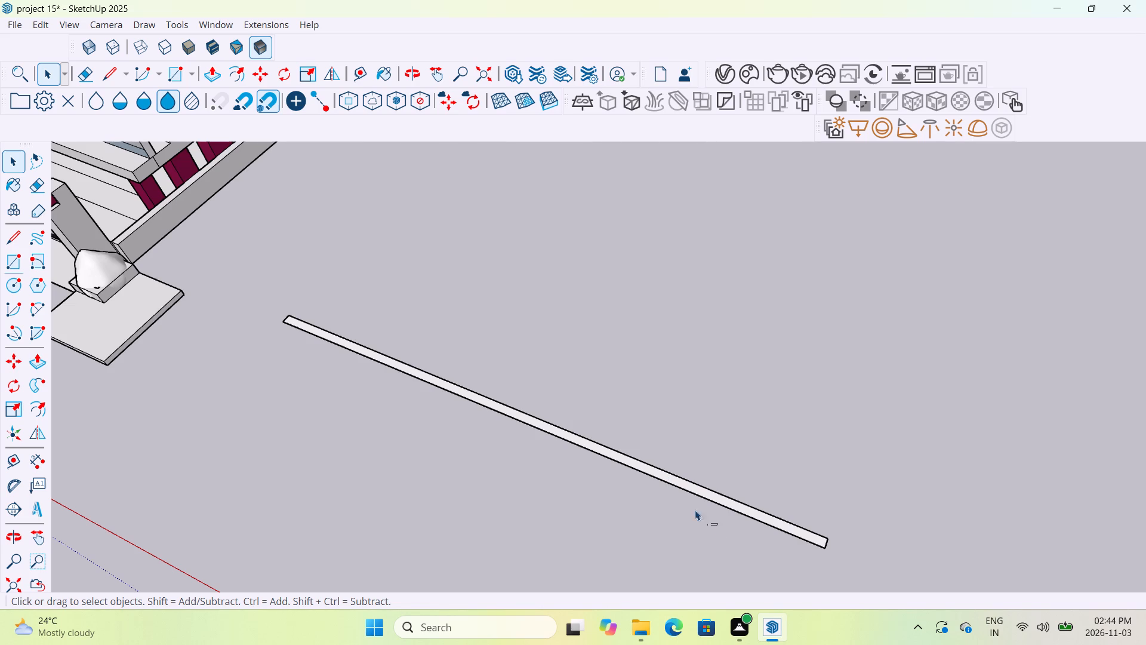
left_click_drag(695, 510, 682, 470)
right_click(648, 474)
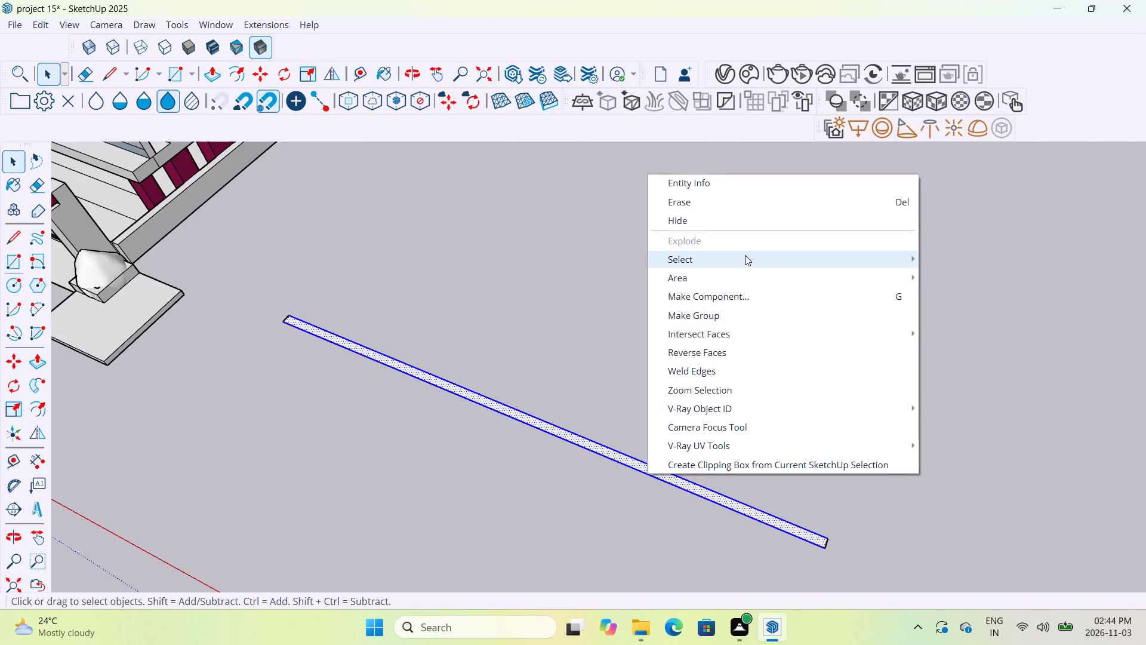
left_click(728, 318)
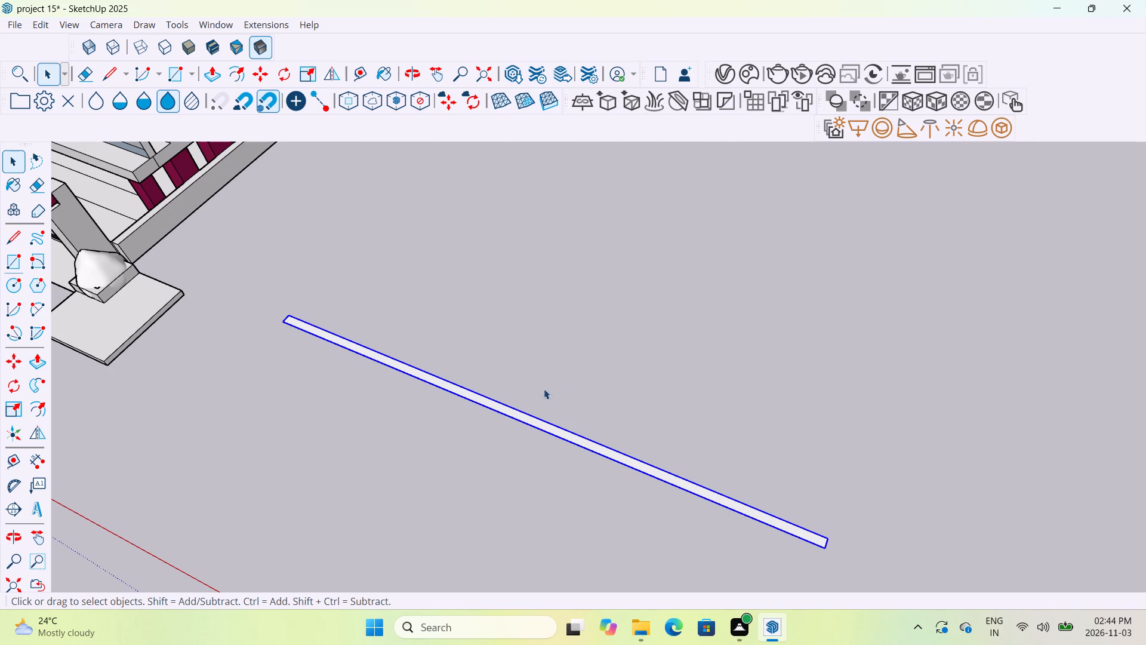
Paint the grouped narrow rectangle beside the house with Glass_Basic_01.
left_click(196, 23)
left_click(217, 42)
left_click(349, 42)
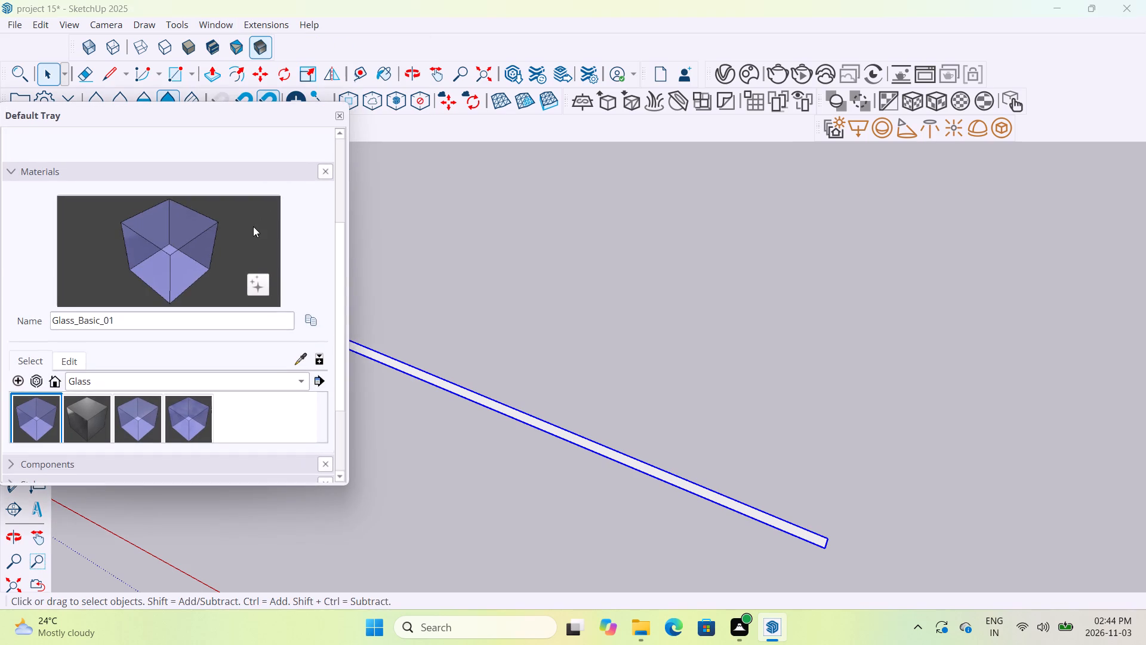
left_click(229, 254)
left_click(447, 383)
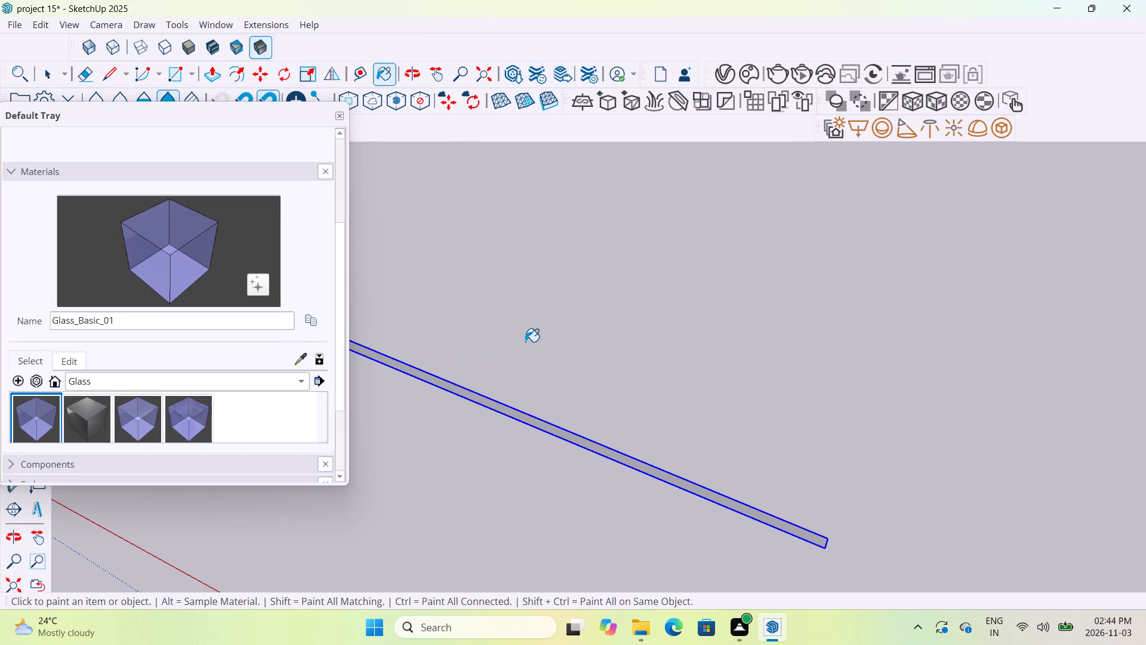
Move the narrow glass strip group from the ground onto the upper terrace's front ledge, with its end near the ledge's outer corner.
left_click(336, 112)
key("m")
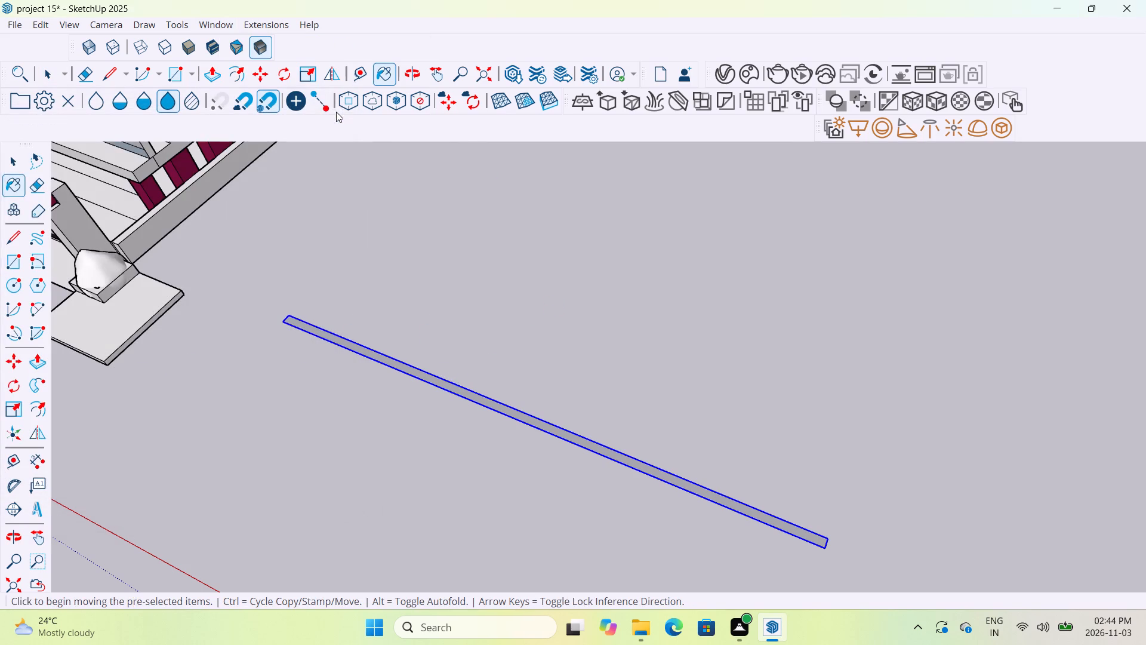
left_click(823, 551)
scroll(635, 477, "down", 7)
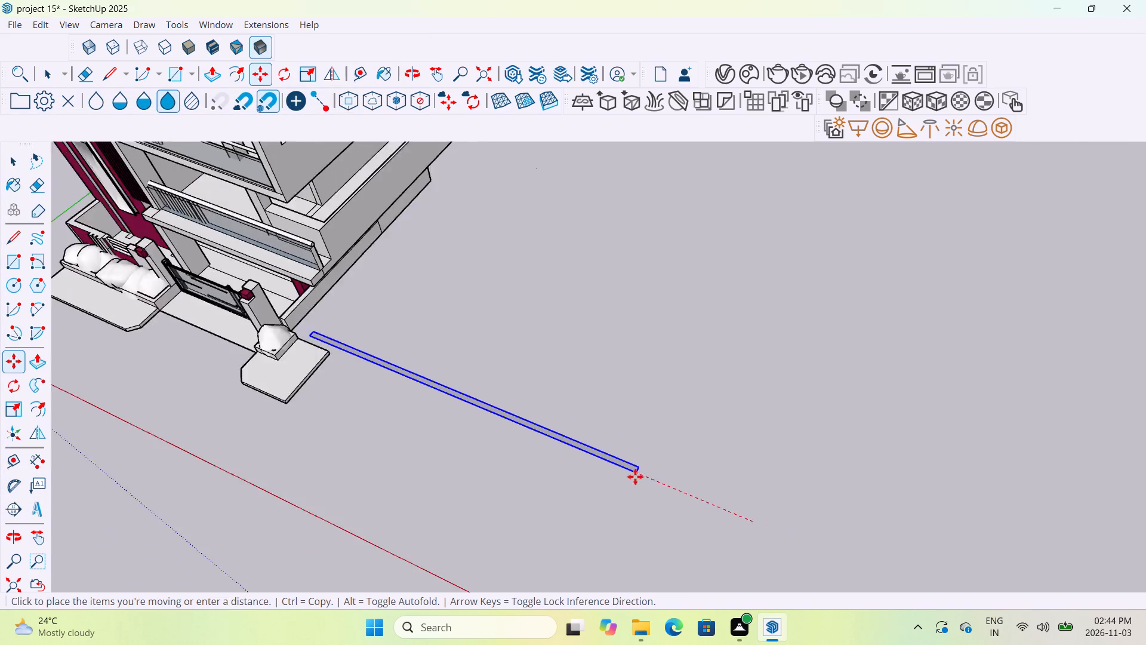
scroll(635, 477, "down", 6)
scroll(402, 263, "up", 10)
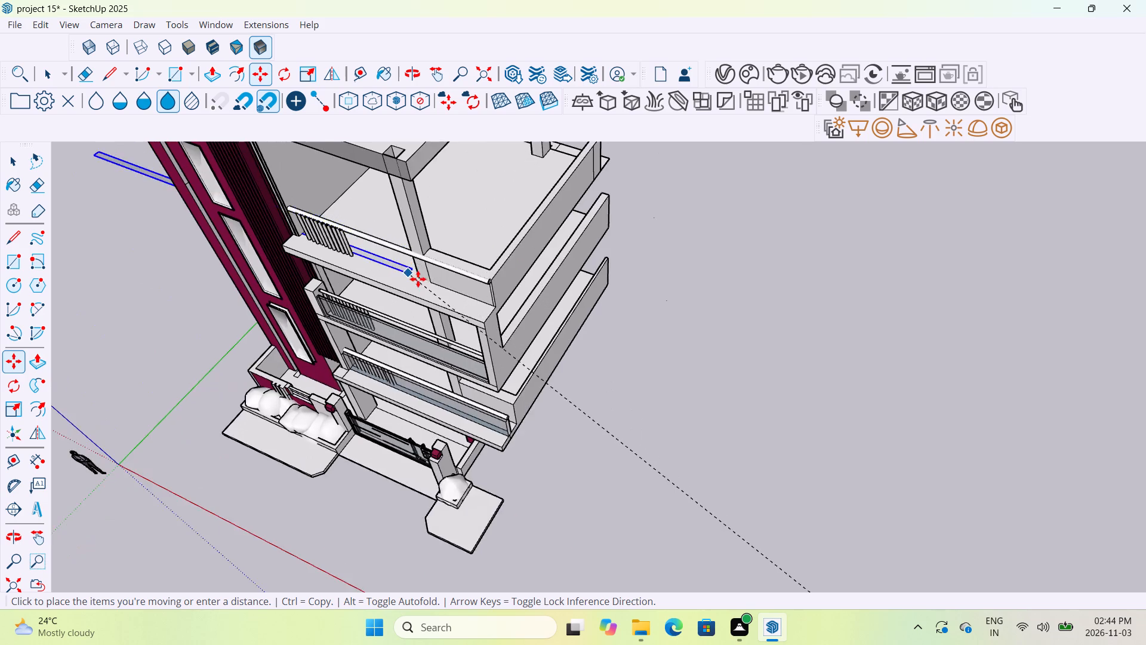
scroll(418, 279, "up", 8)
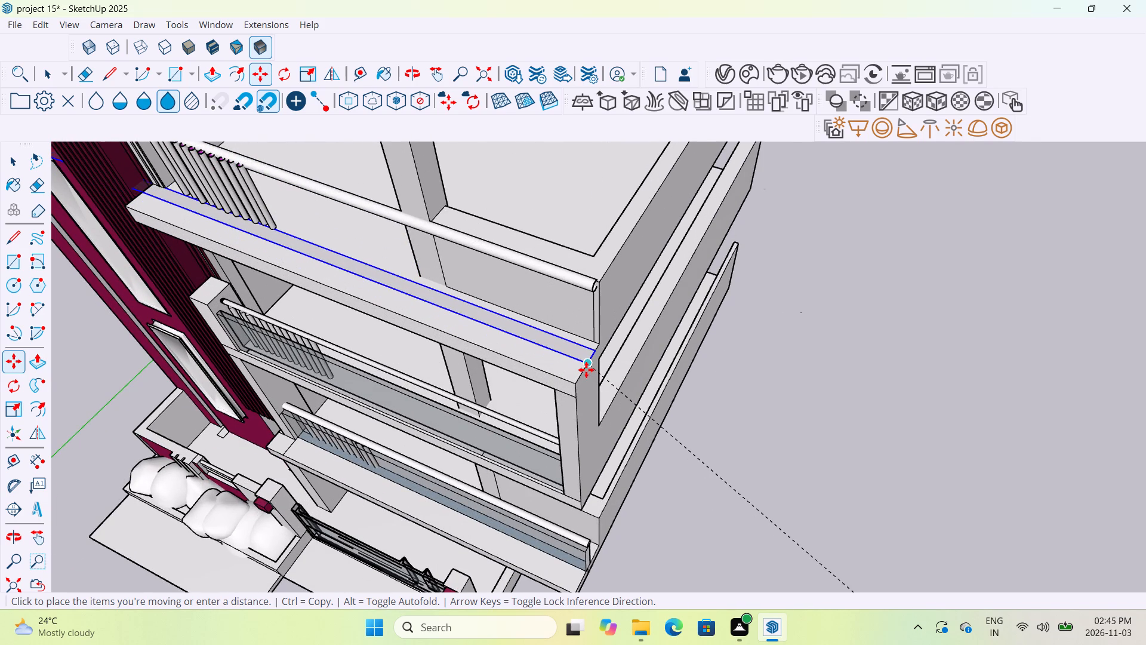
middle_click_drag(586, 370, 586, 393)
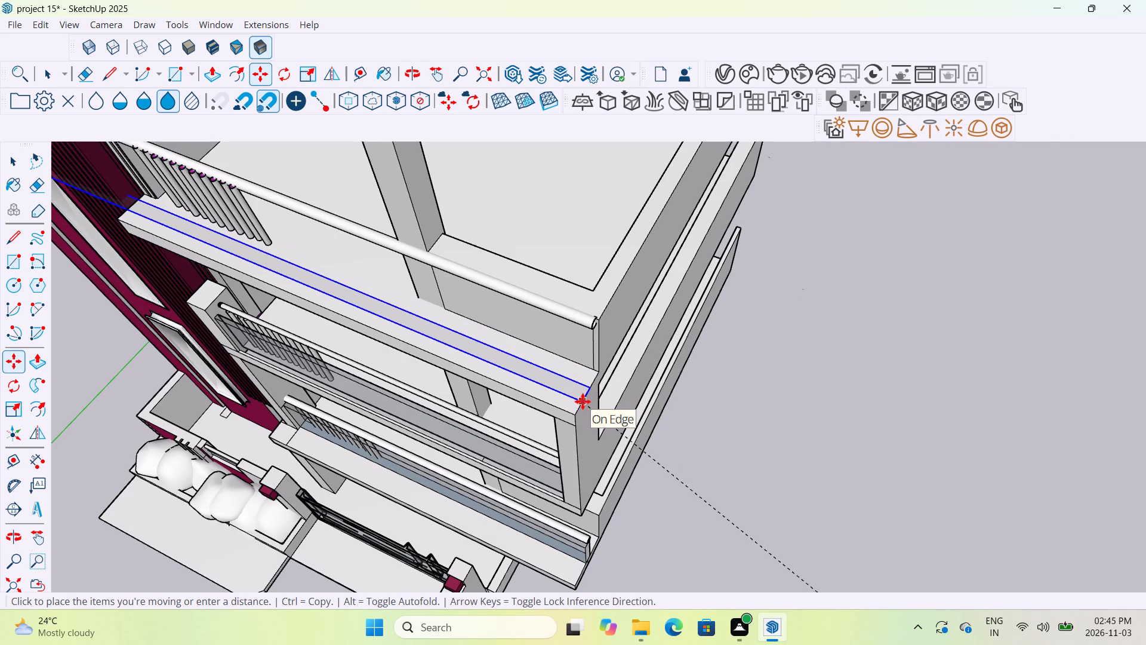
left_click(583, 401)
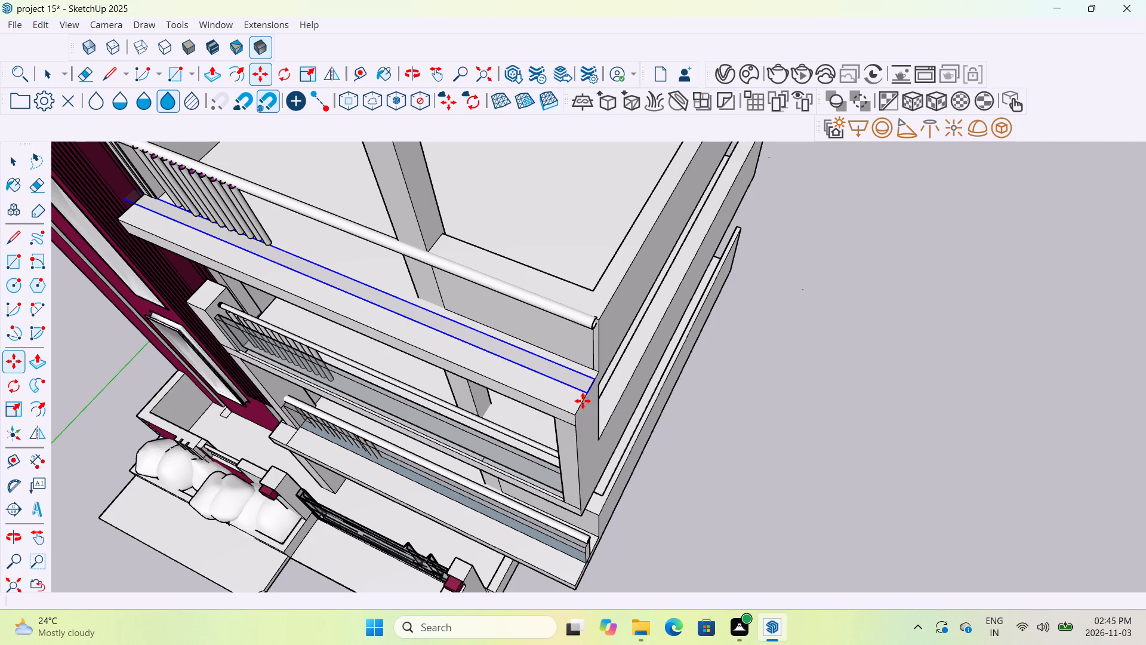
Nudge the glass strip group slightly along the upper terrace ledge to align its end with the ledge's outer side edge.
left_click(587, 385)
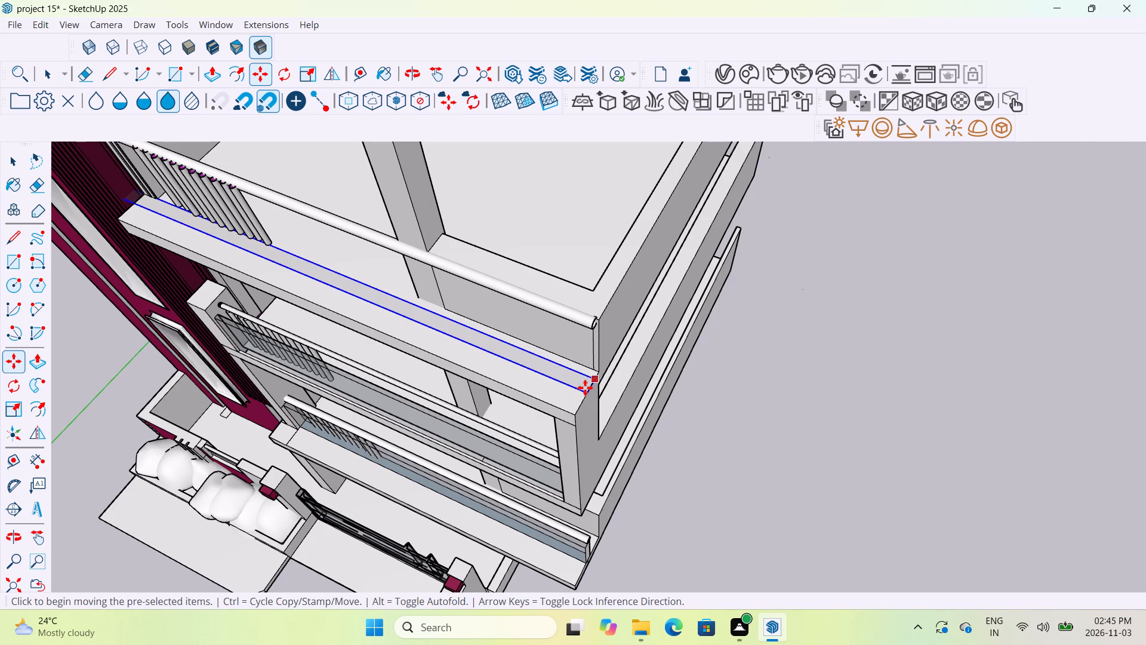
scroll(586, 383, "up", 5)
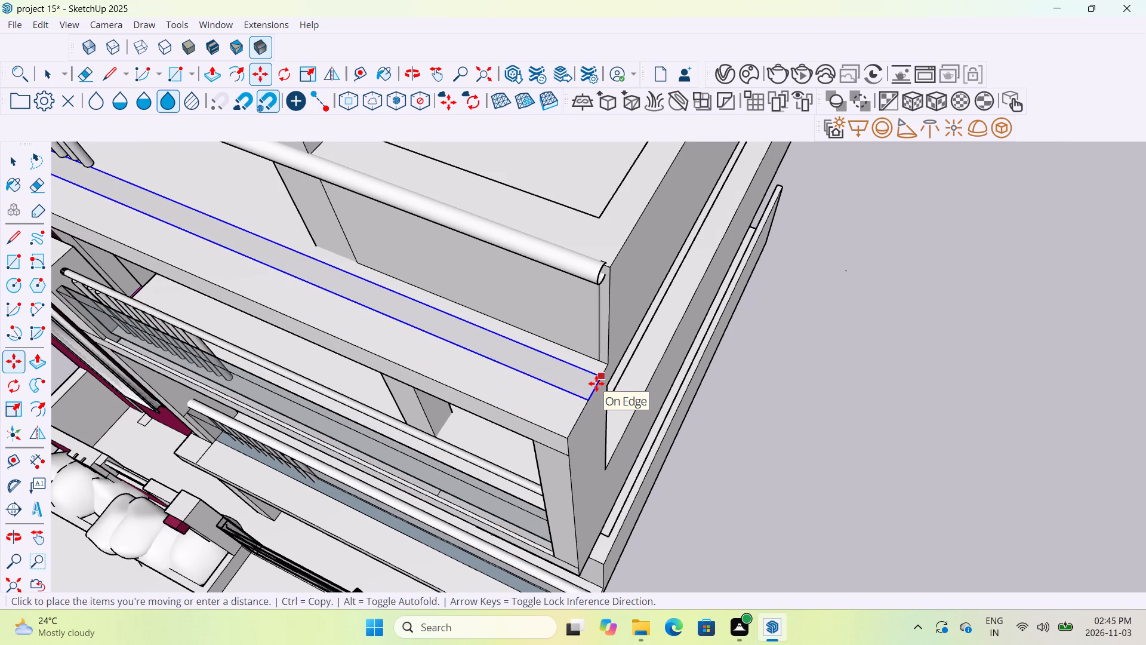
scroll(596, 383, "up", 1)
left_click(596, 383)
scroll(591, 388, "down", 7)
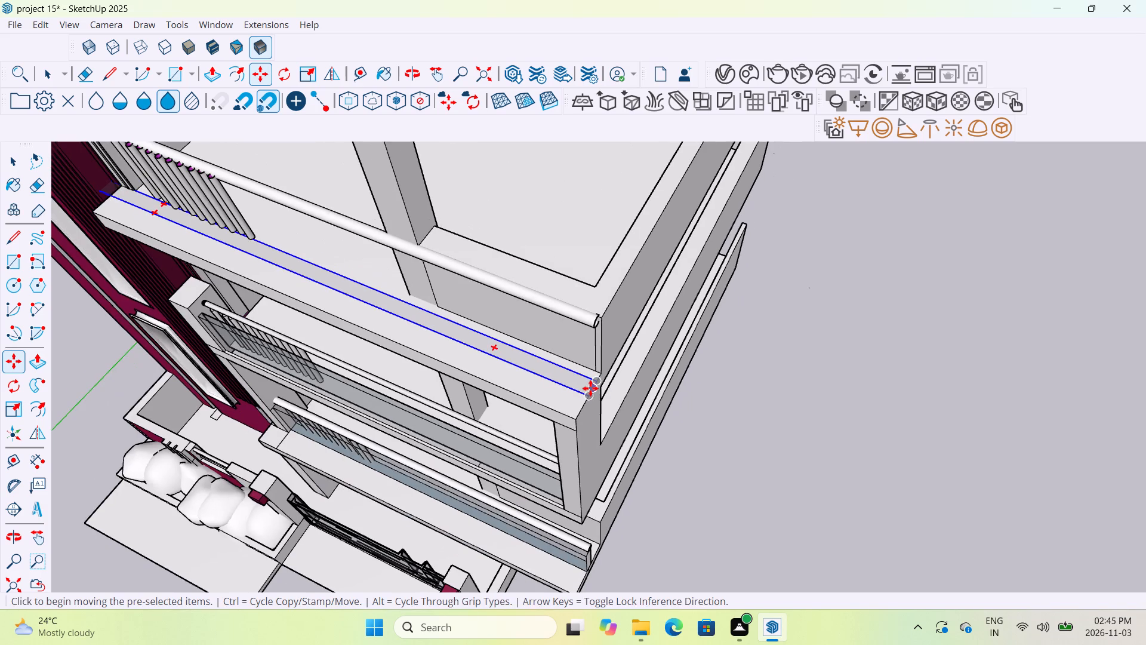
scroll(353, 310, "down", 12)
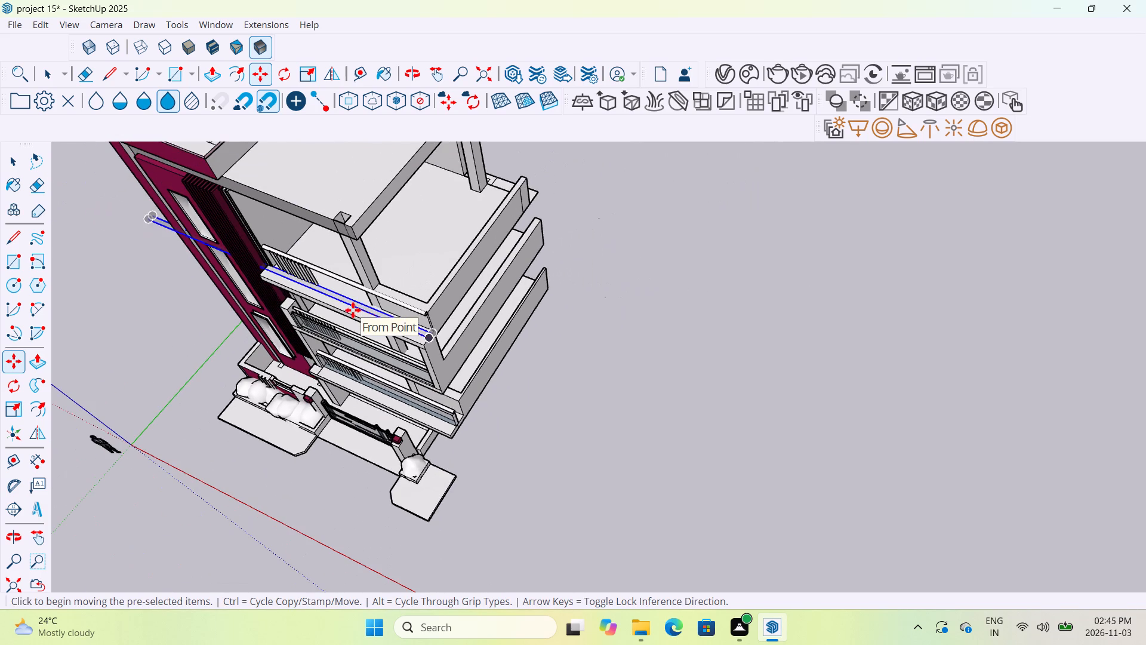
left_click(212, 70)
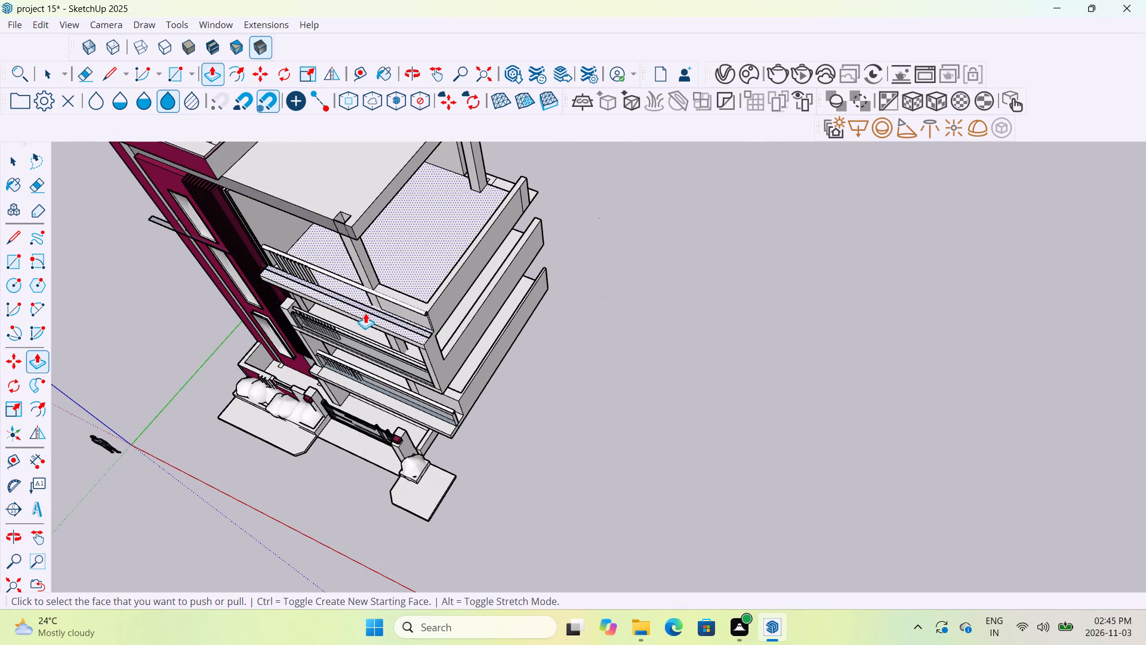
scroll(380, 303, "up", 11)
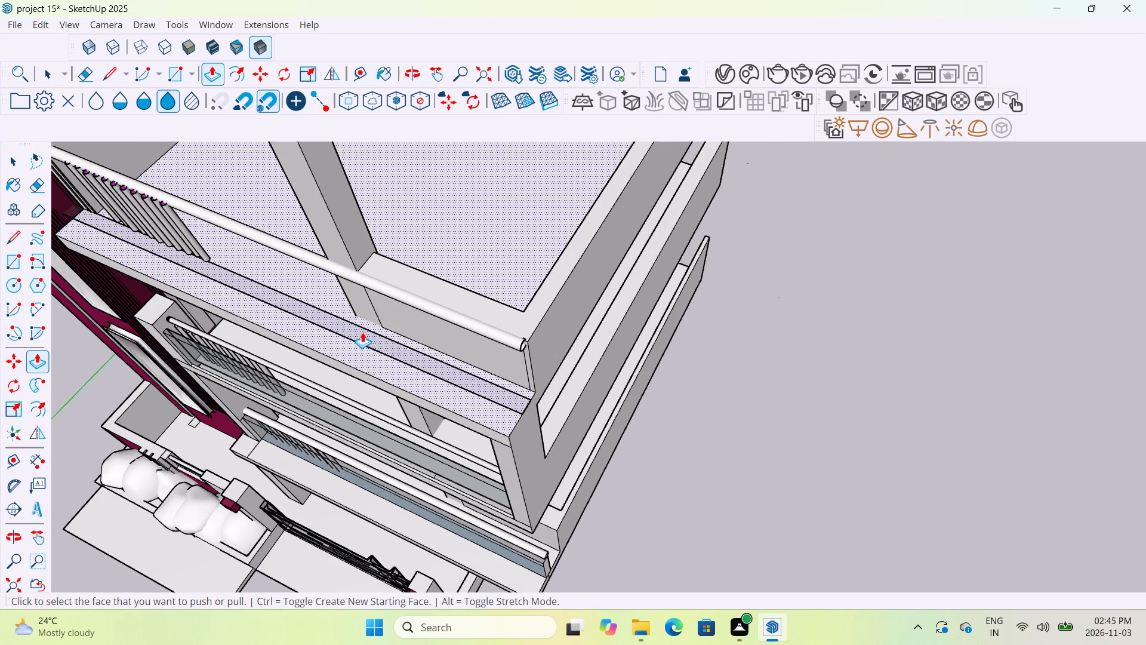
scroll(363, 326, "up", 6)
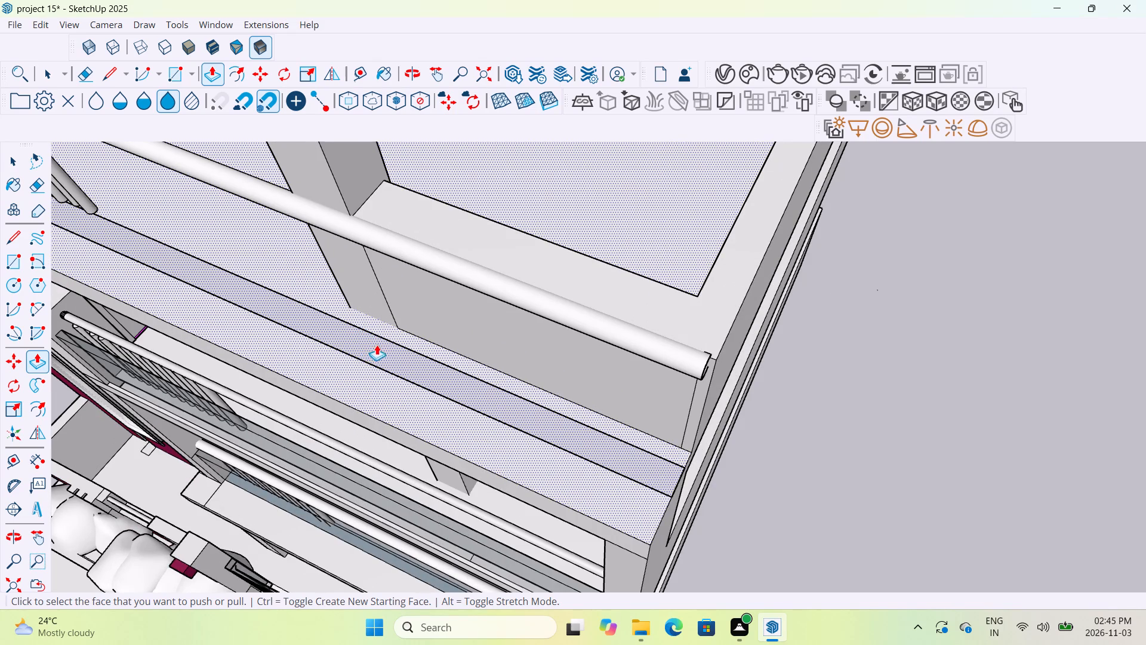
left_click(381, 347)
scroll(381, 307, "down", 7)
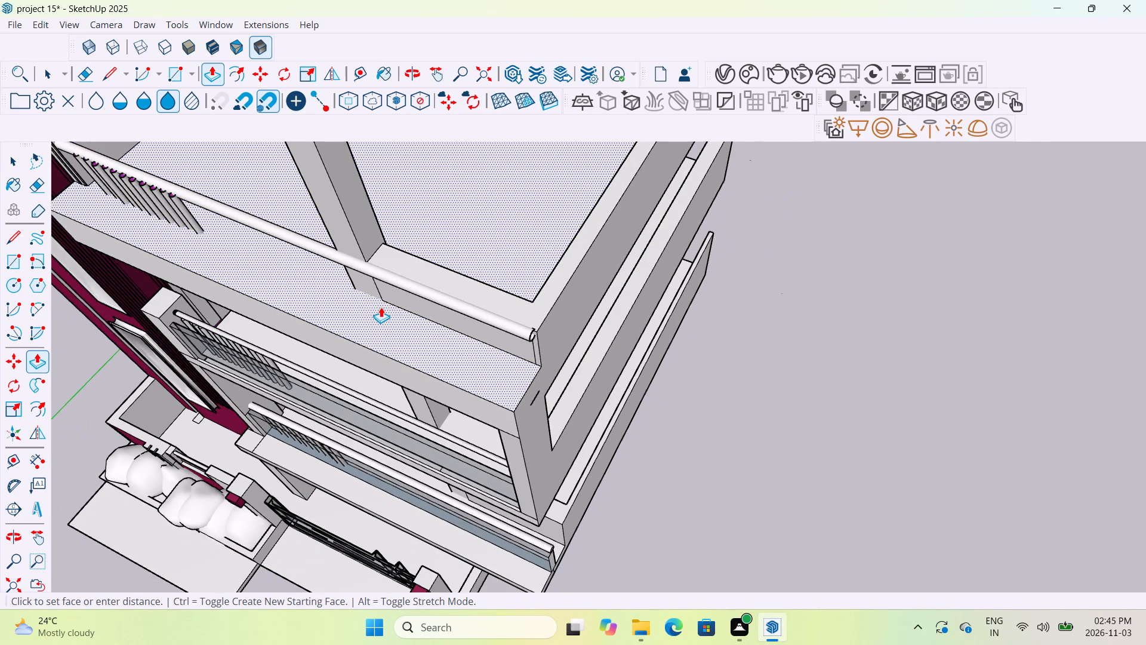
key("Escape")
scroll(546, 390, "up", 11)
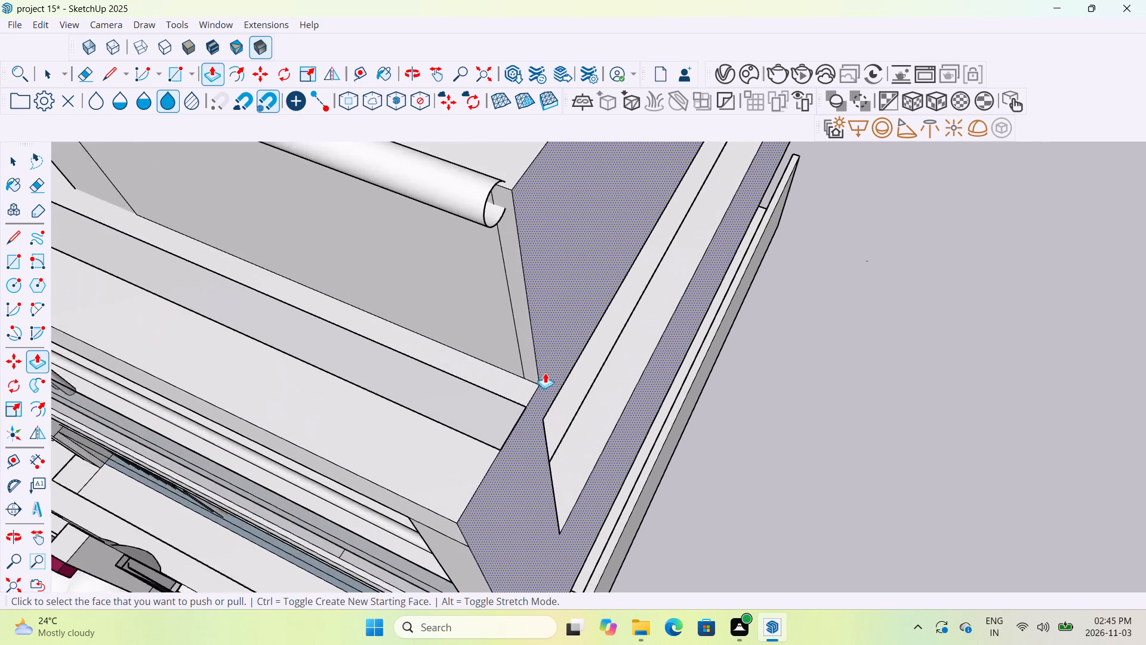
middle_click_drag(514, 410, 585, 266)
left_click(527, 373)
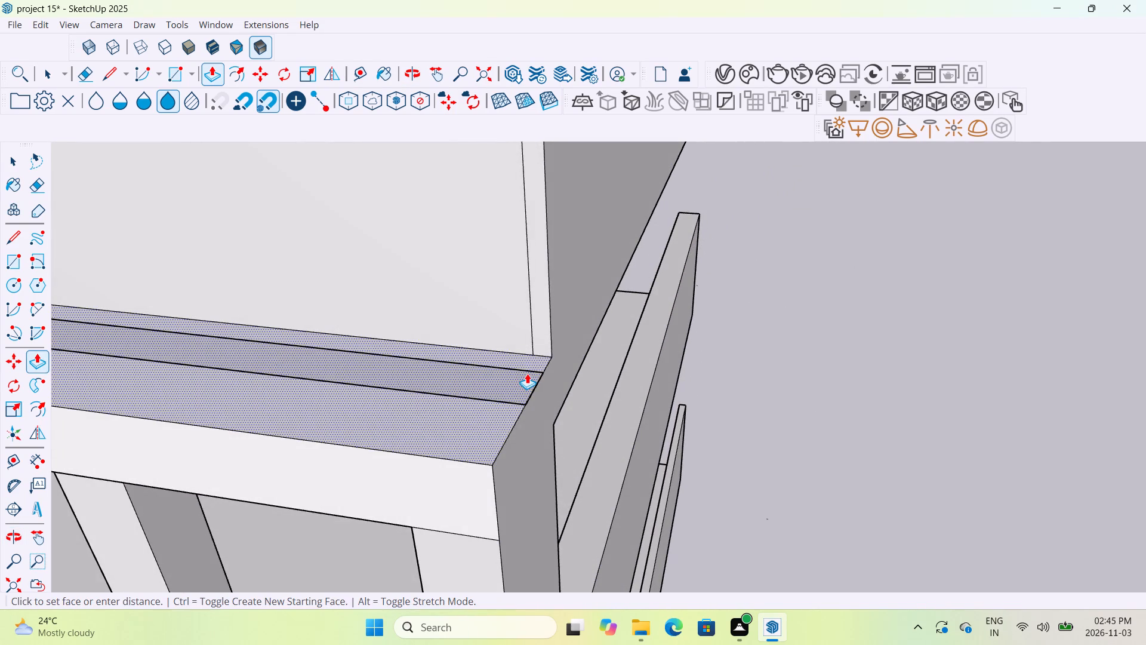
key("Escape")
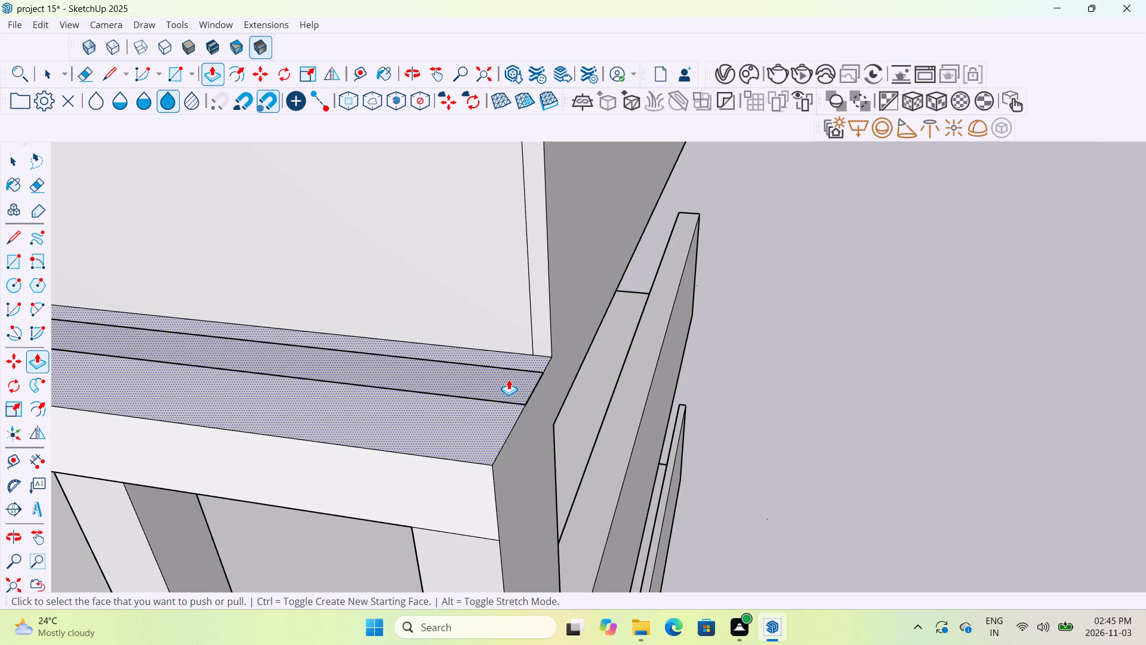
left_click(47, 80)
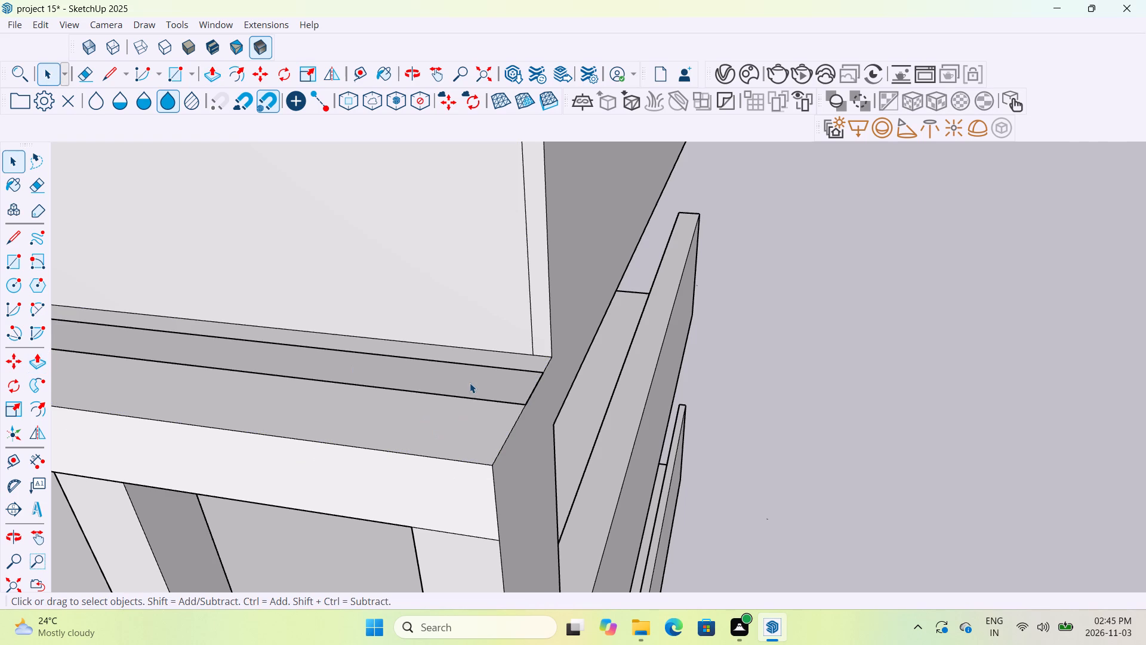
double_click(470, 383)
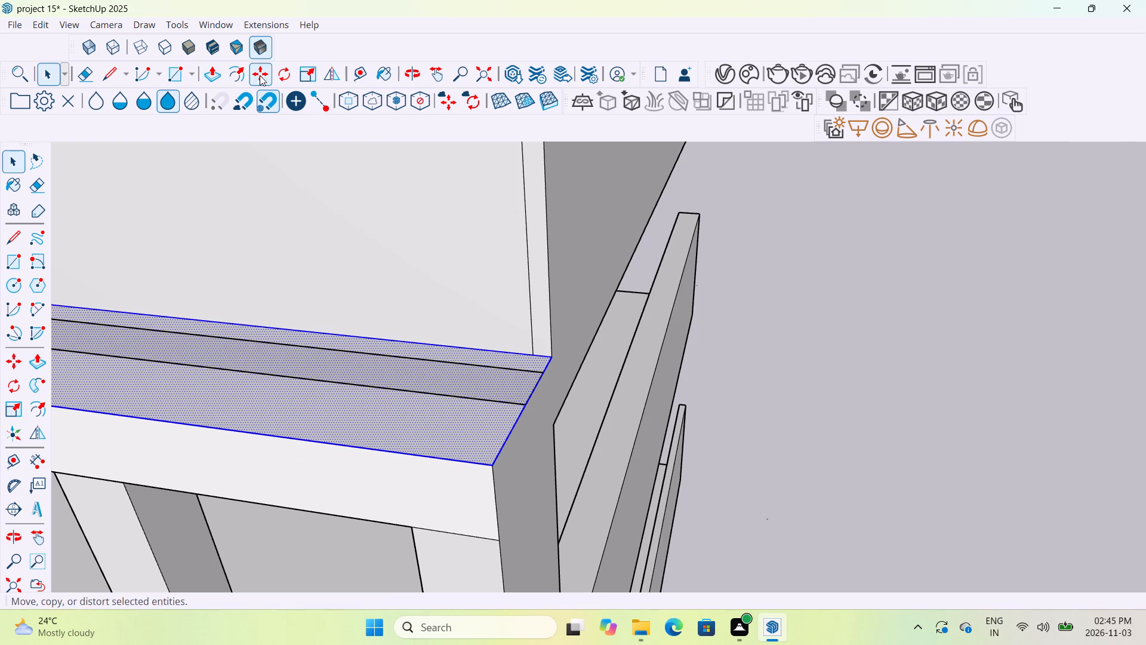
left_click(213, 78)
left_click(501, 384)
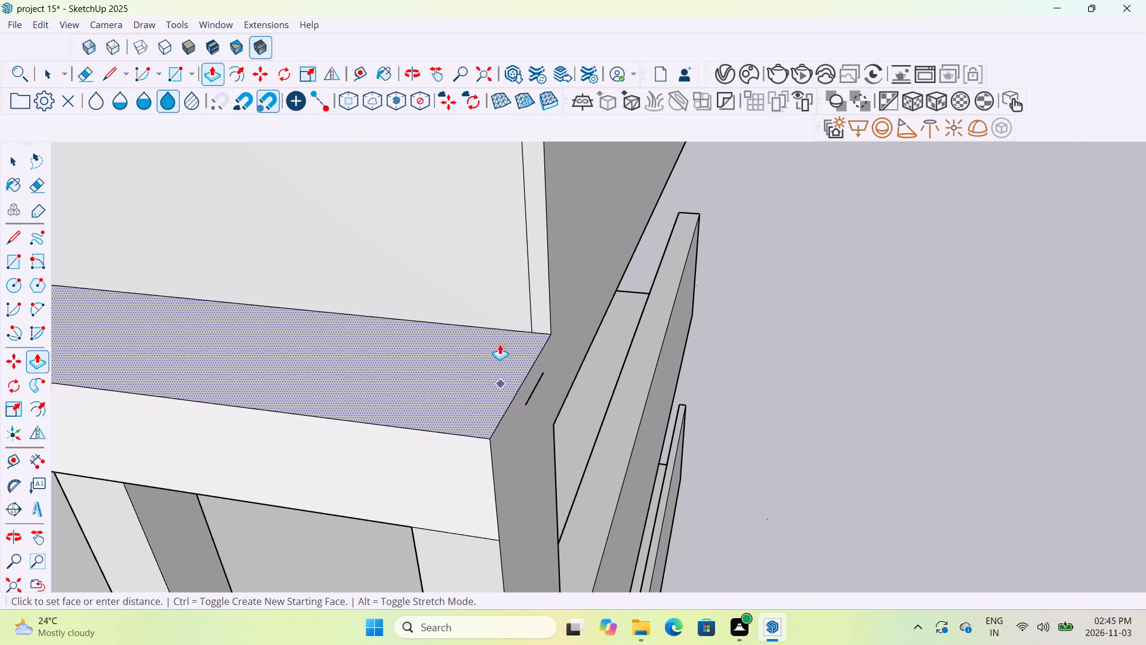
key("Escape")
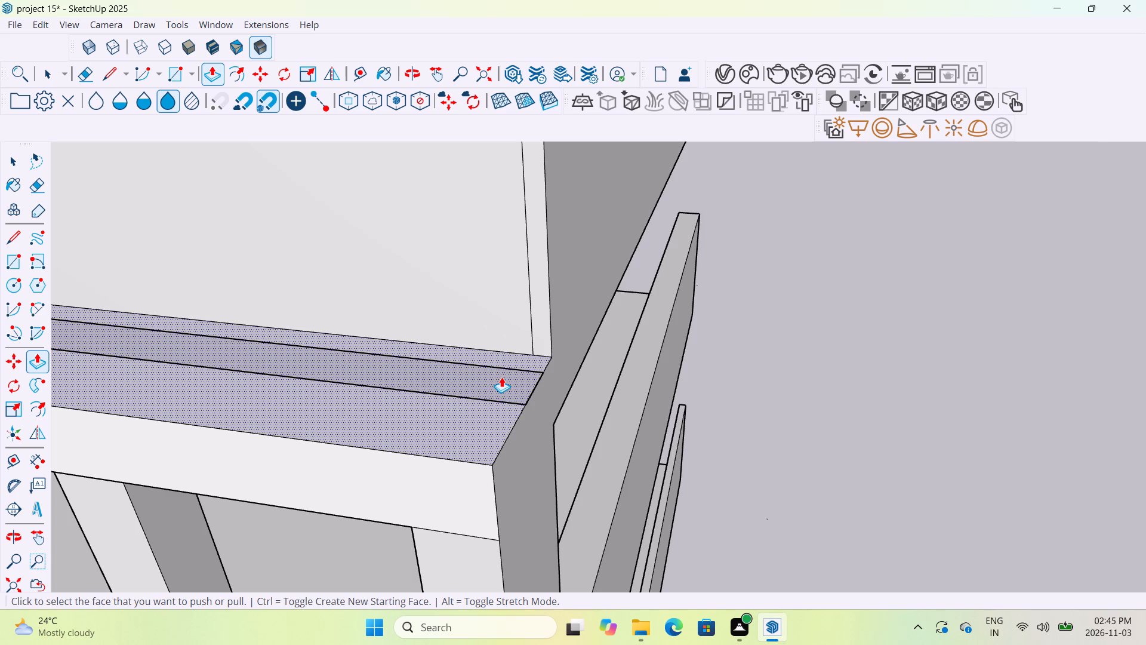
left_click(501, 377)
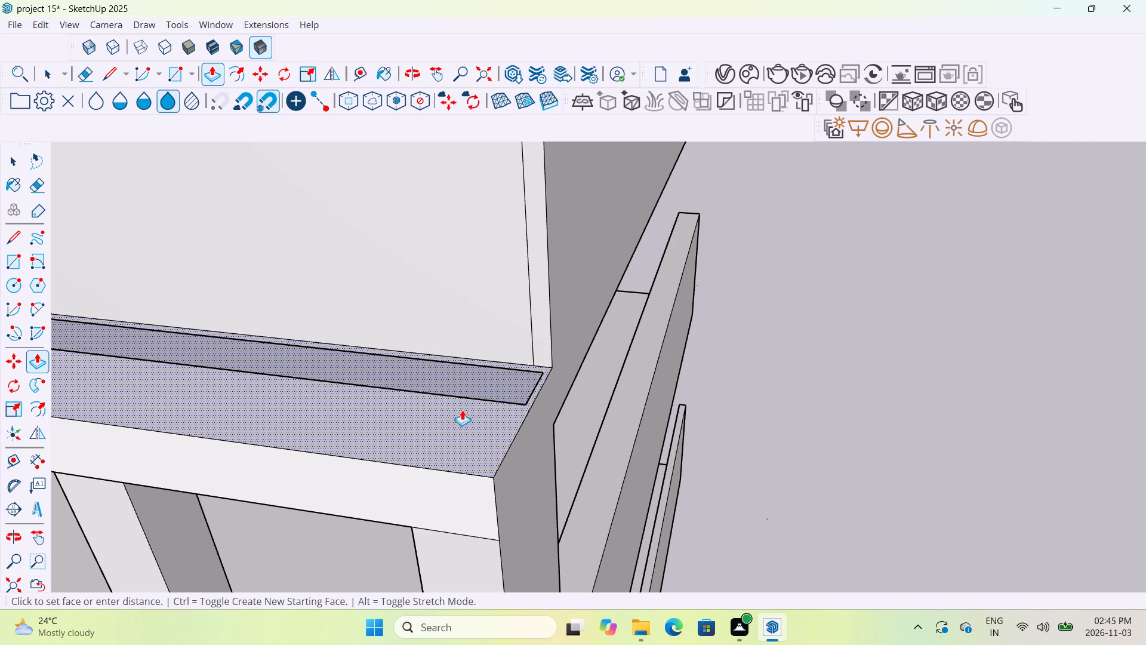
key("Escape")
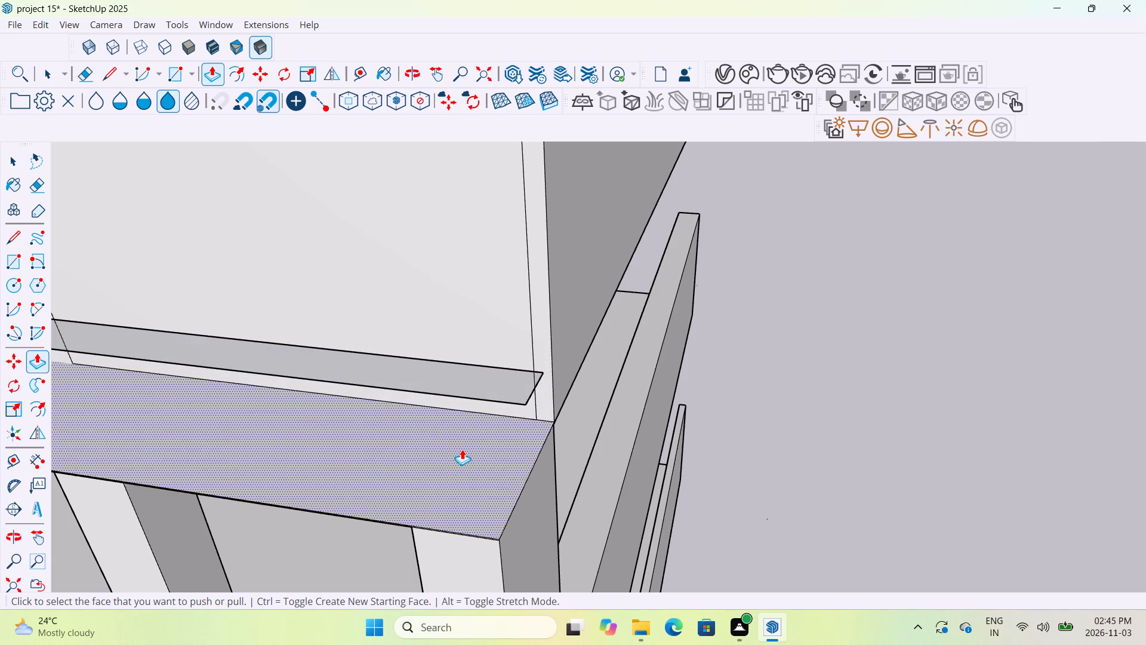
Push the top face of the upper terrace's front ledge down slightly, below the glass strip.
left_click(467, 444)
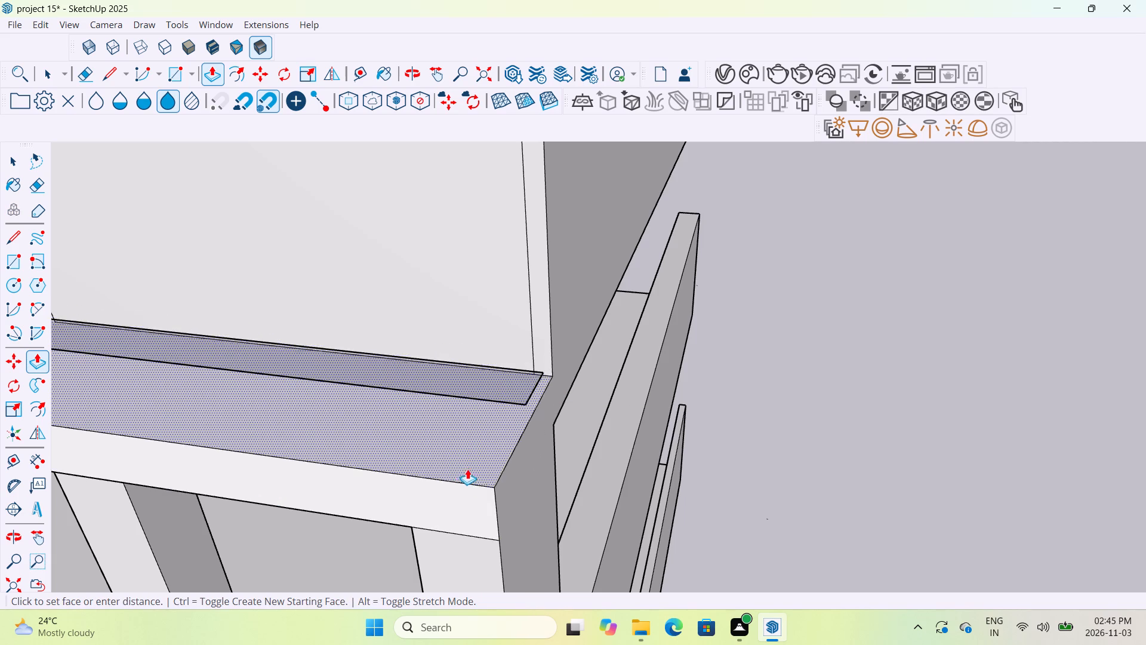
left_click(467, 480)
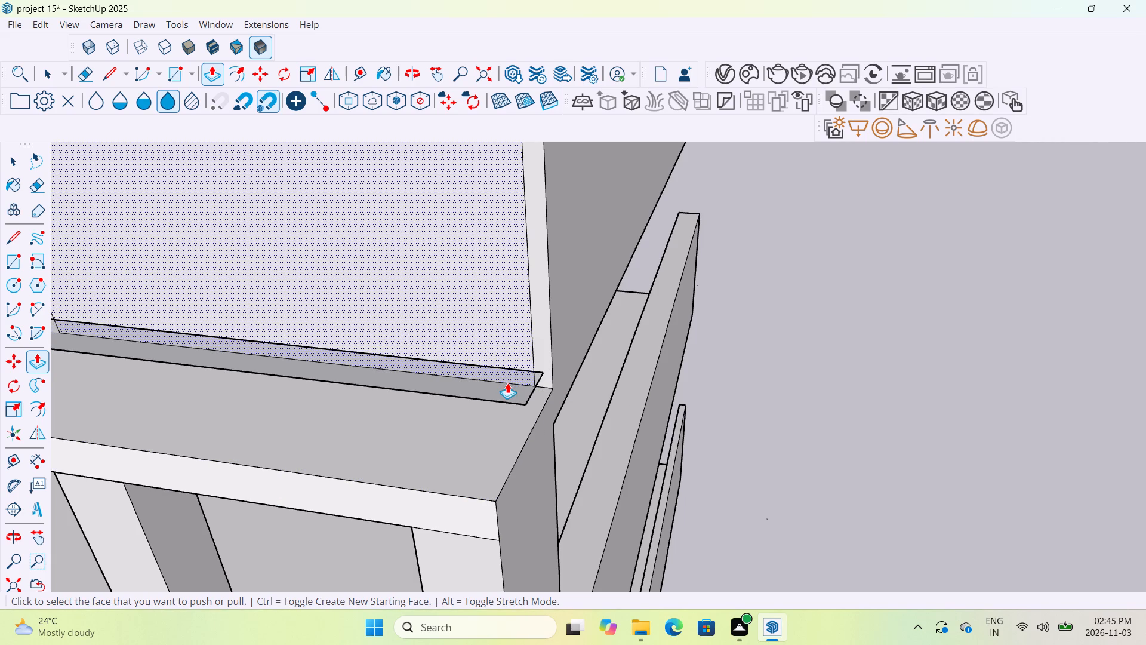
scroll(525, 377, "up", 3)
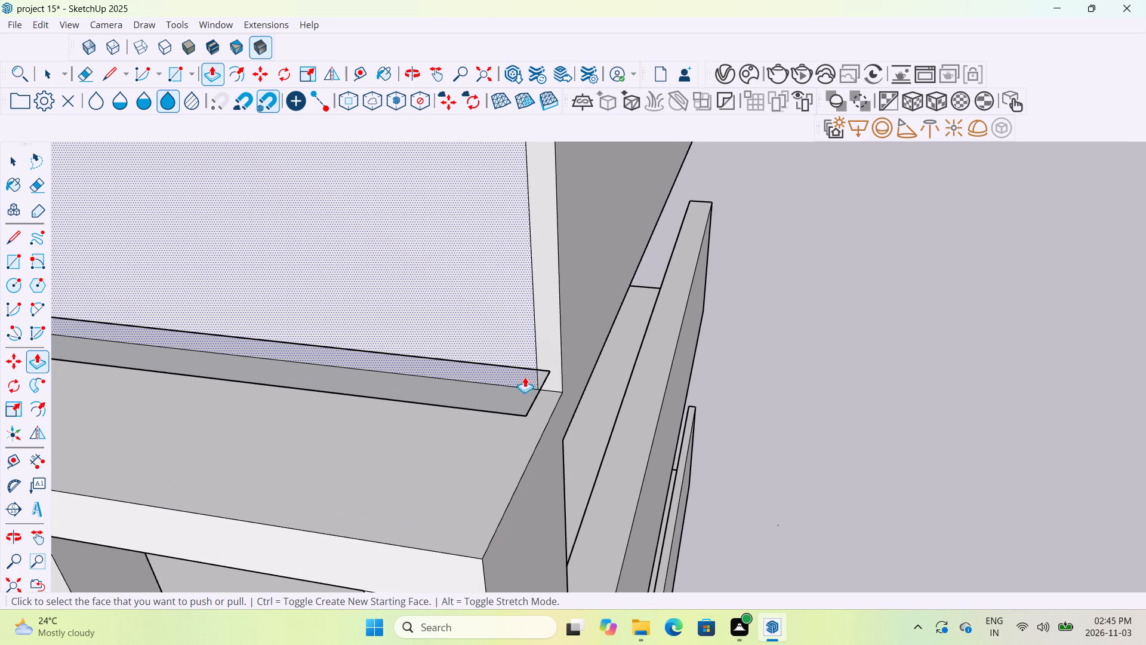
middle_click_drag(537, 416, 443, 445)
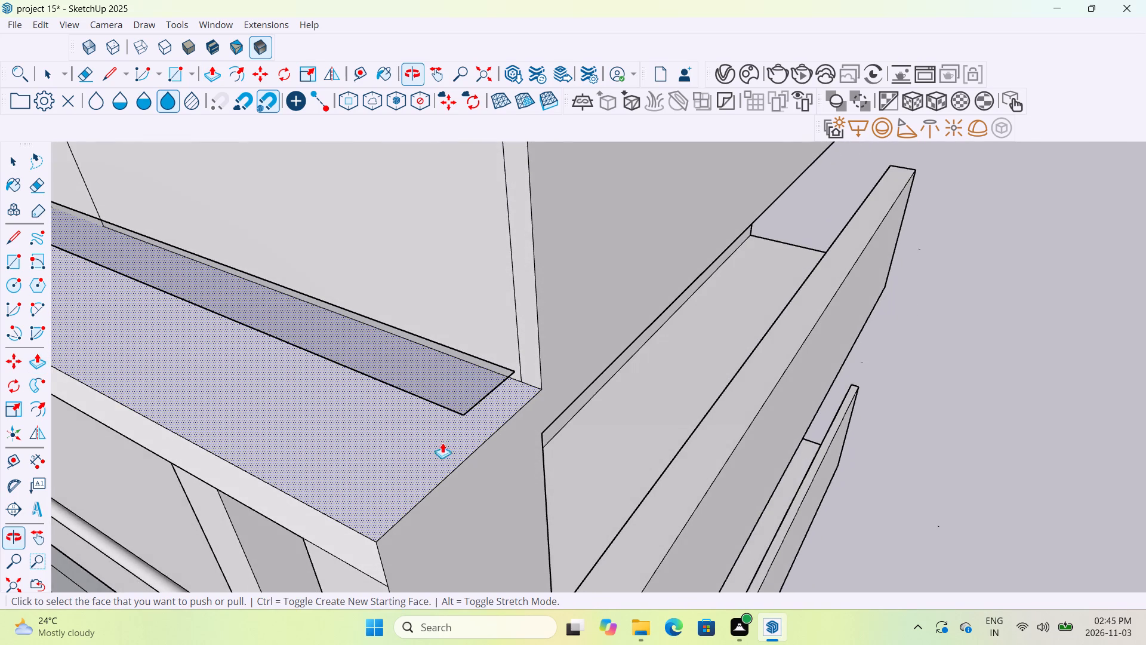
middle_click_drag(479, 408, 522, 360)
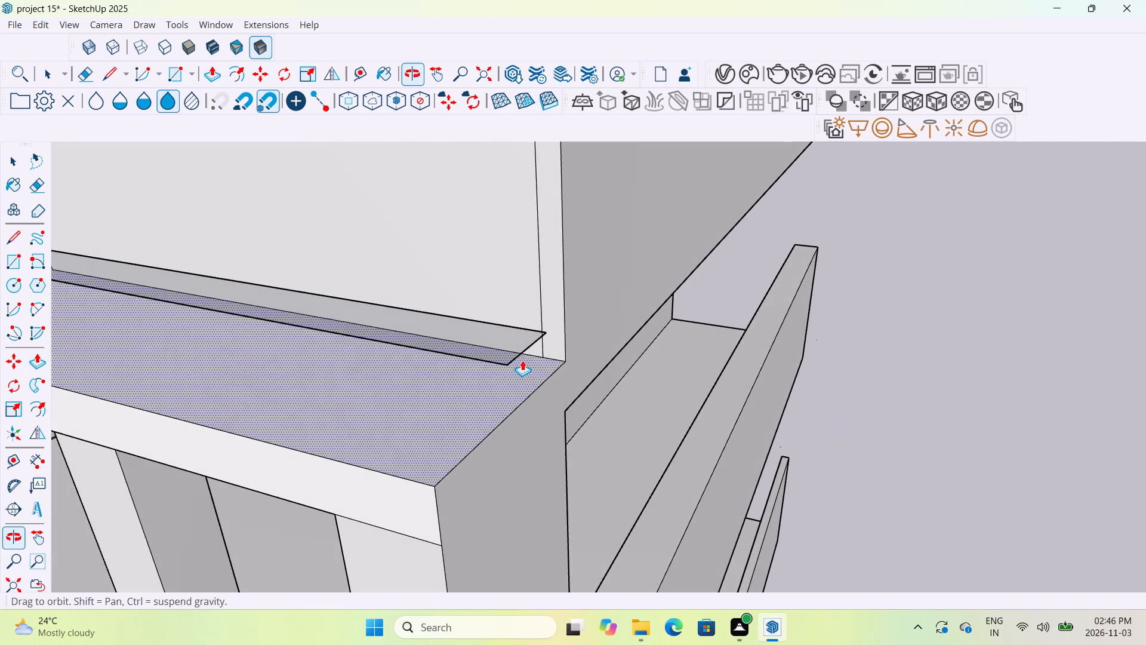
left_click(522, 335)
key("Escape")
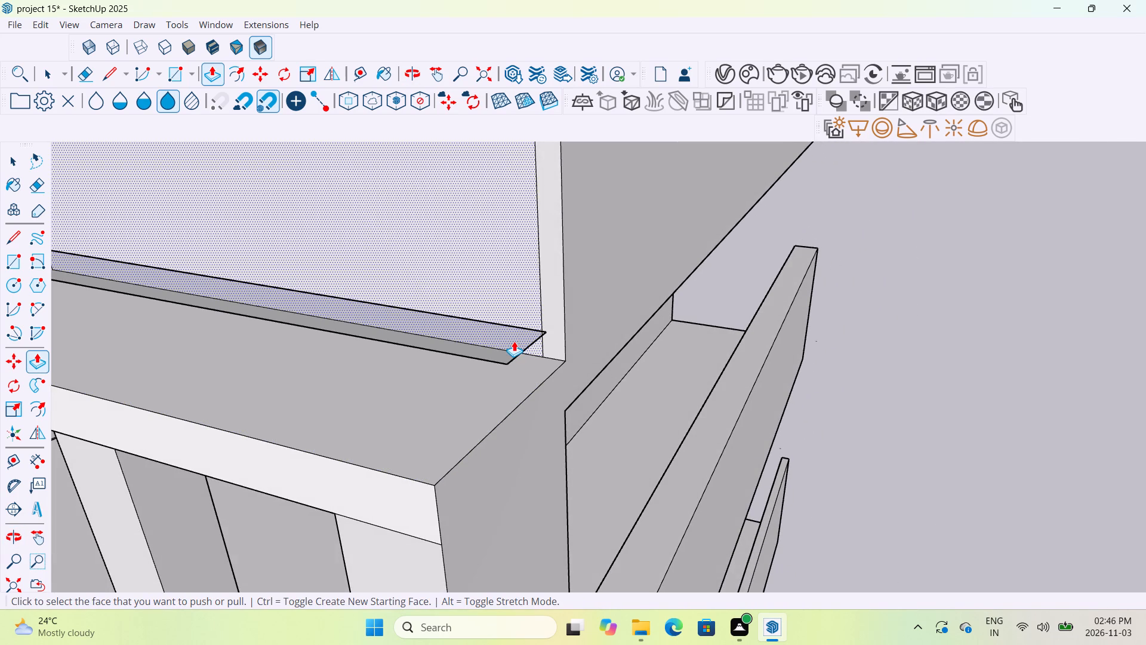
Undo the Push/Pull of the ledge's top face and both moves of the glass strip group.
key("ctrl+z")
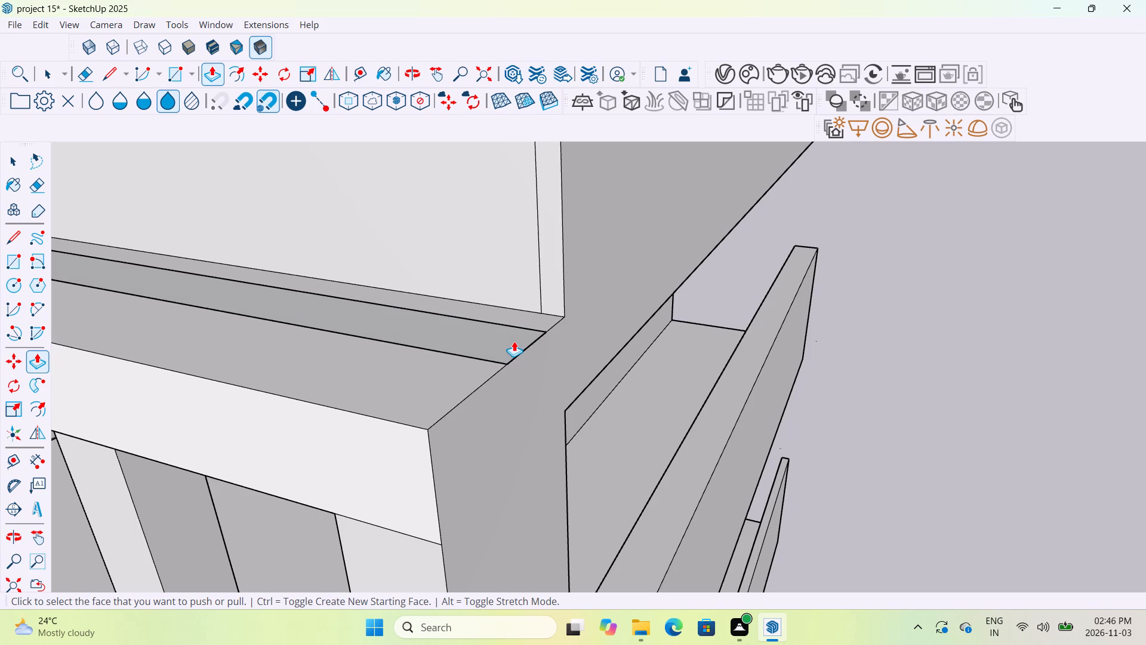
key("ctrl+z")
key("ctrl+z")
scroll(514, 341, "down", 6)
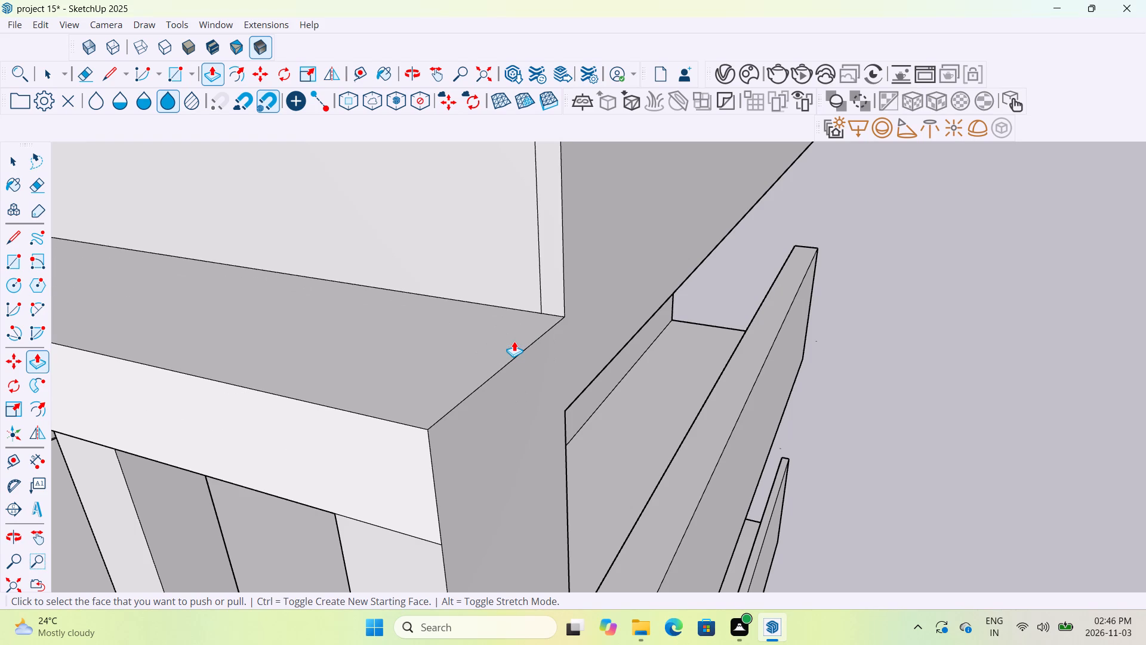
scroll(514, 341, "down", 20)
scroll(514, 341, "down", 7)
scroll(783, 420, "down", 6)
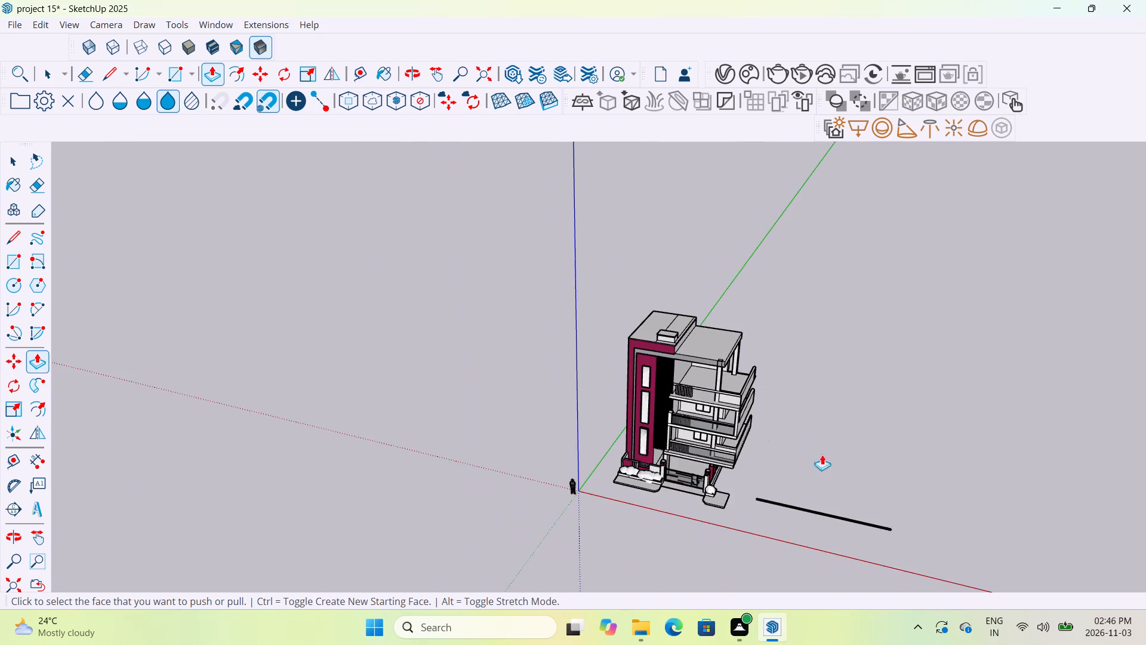
Undo the Glass_Basic_01 paint on the narrow strip group on the ground beside the house.
scroll(891, 558, "up", 12)
scroll(871, 489, "up", 7)
middle_click_drag(855, 508, 910, 438)
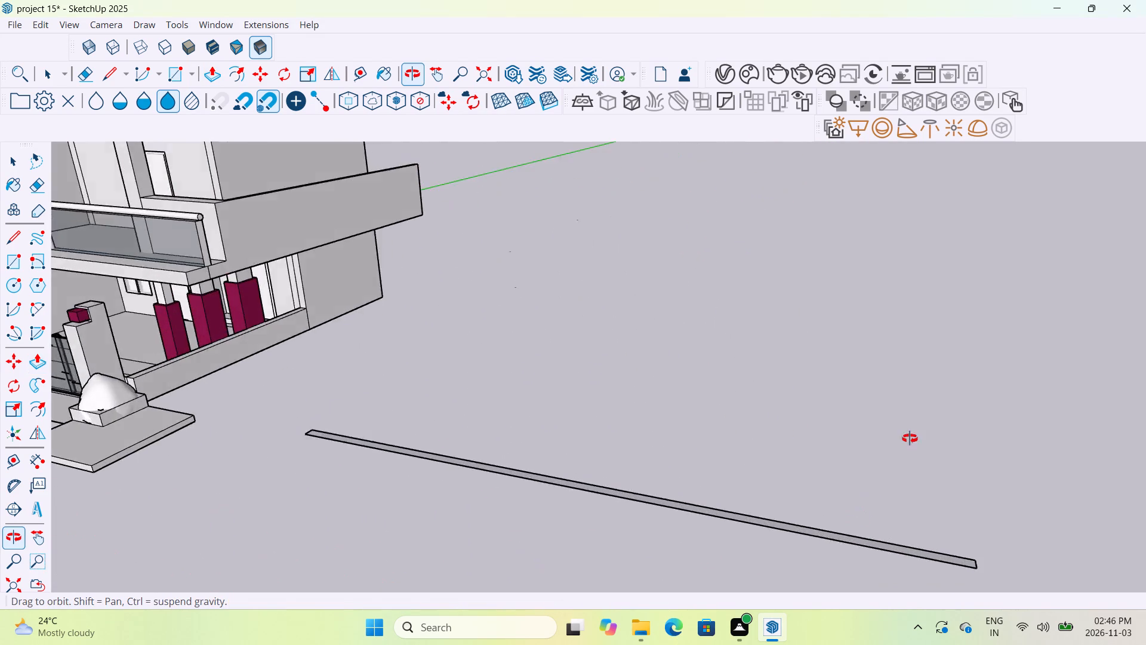
middle_click_drag(910, 438, 912, 434)
scroll(912, 434, "down", 6)
key("ctrl+z")
middle_click_drag(911, 454, 914, 470)
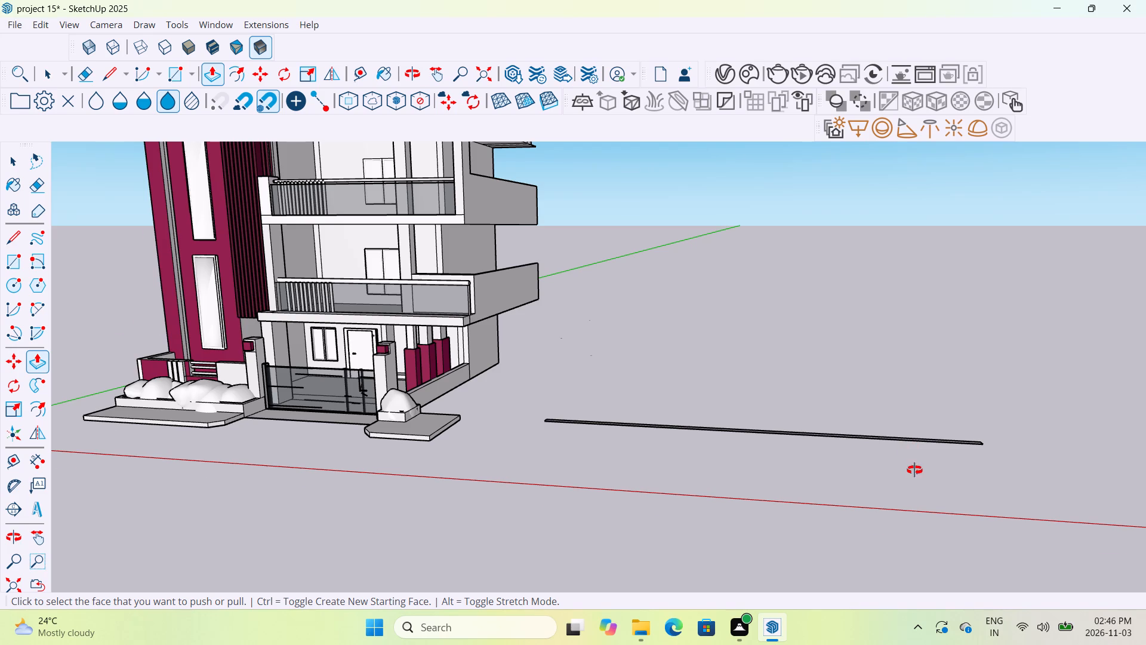
middle_click_drag(914, 470, 922, 532)
scroll(925, 463, "up", 9)
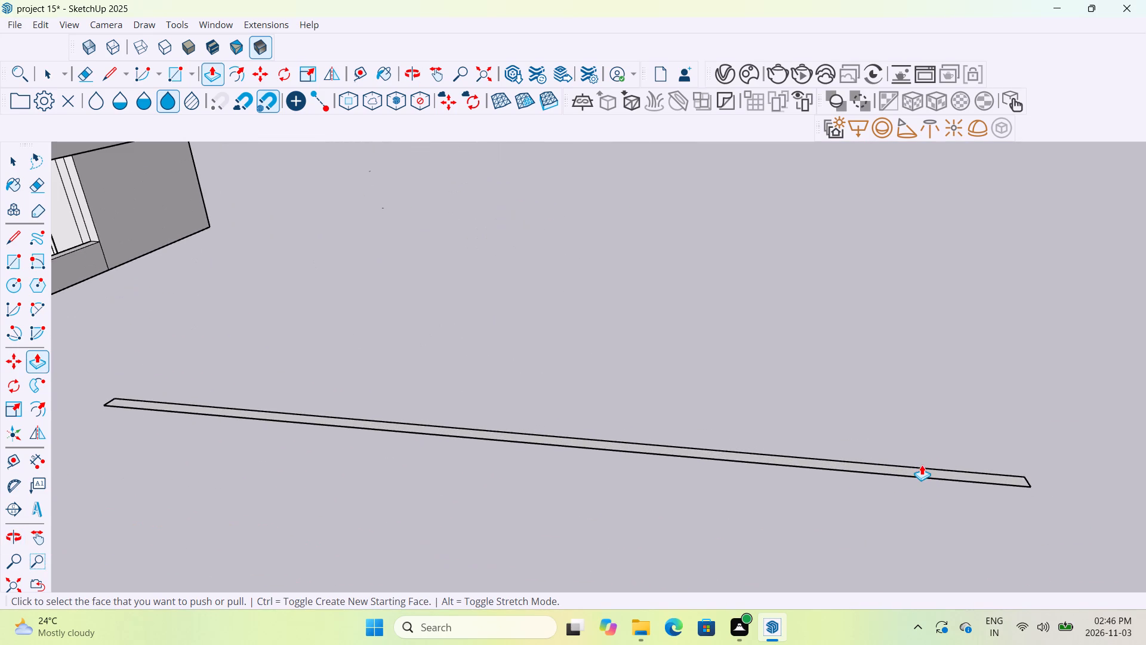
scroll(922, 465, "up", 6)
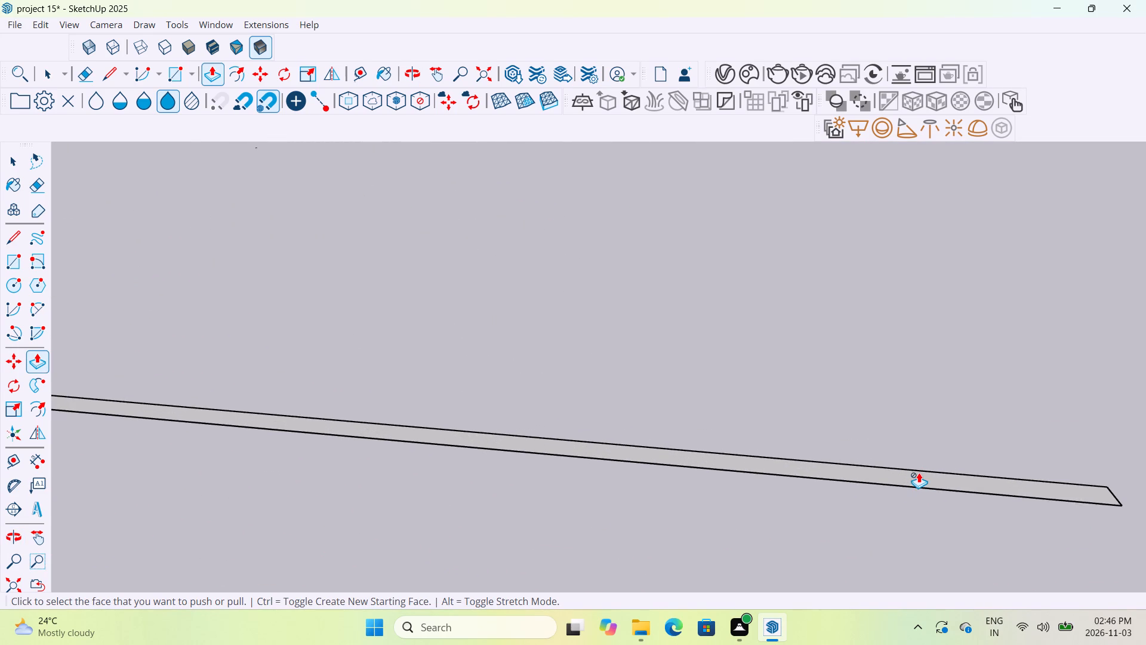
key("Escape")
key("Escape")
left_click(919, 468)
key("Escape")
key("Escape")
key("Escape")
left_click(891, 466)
Open the narrow strip group on the ground beside the house and Push/Pull its top face up to form an upright panel.
scroll(891, 466, "down", 19)
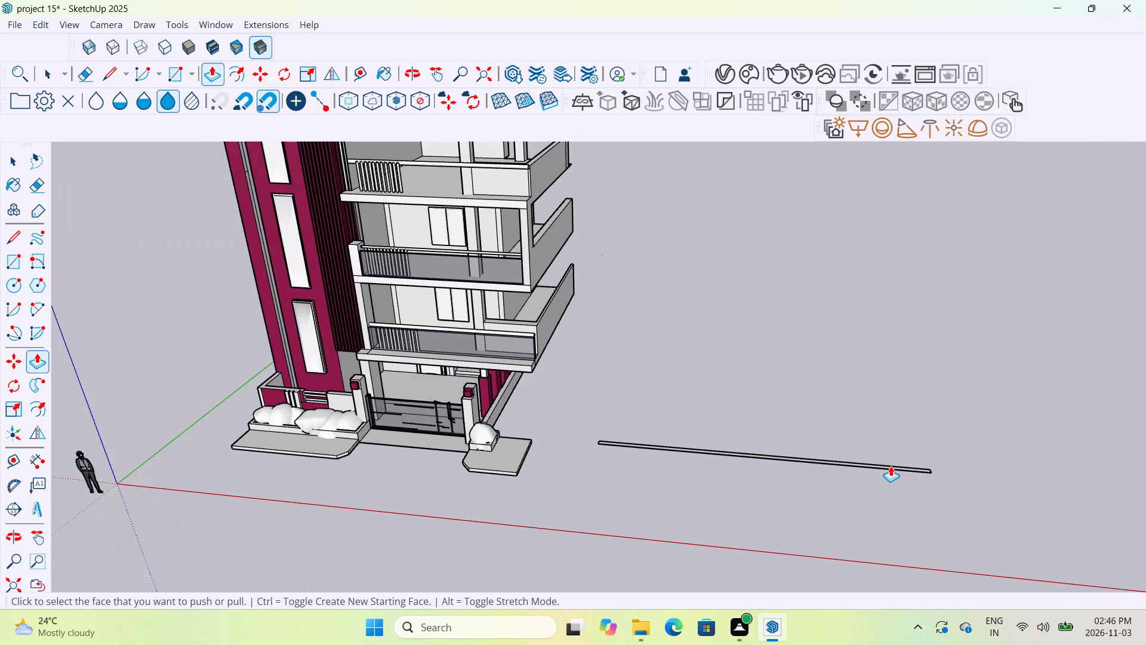
middle_click_drag(891, 466, 890, 502)
scroll(889, 457, "up", 11)
middle_click_drag(882, 469, 882, 487)
left_click(49, 75)
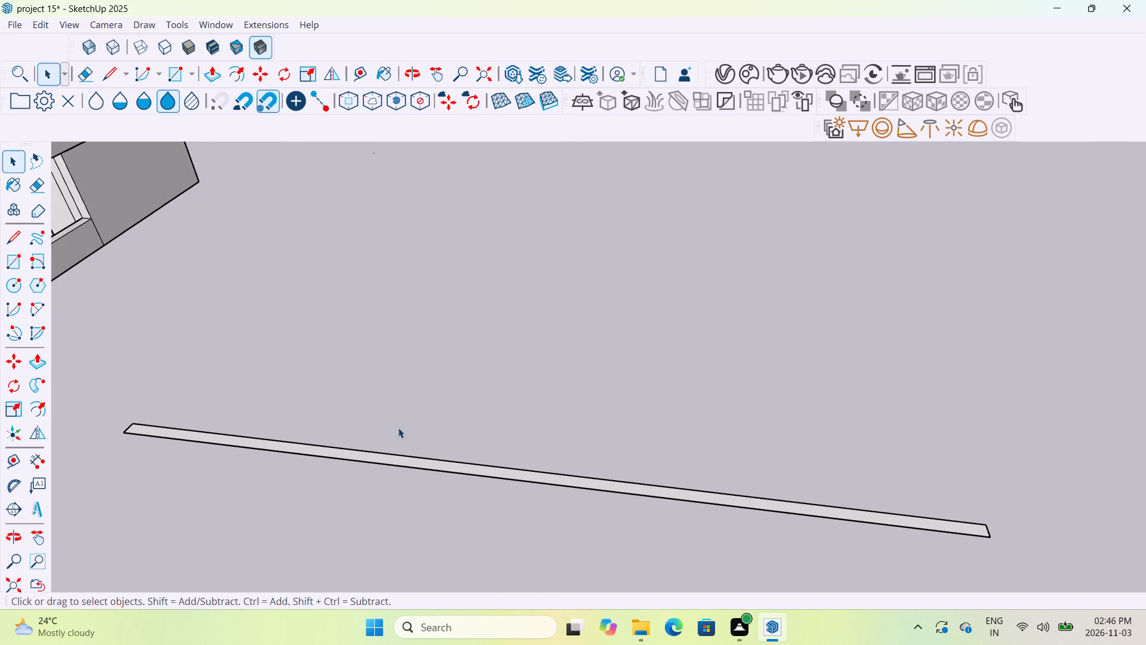
double_click(409, 459)
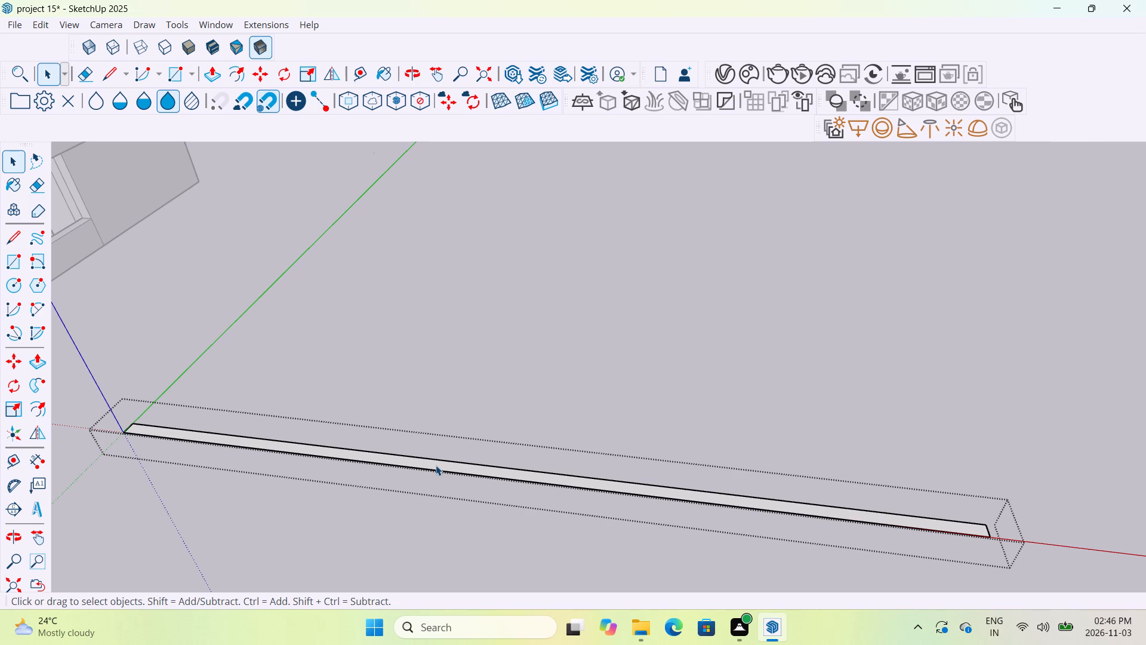
left_click(213, 78)
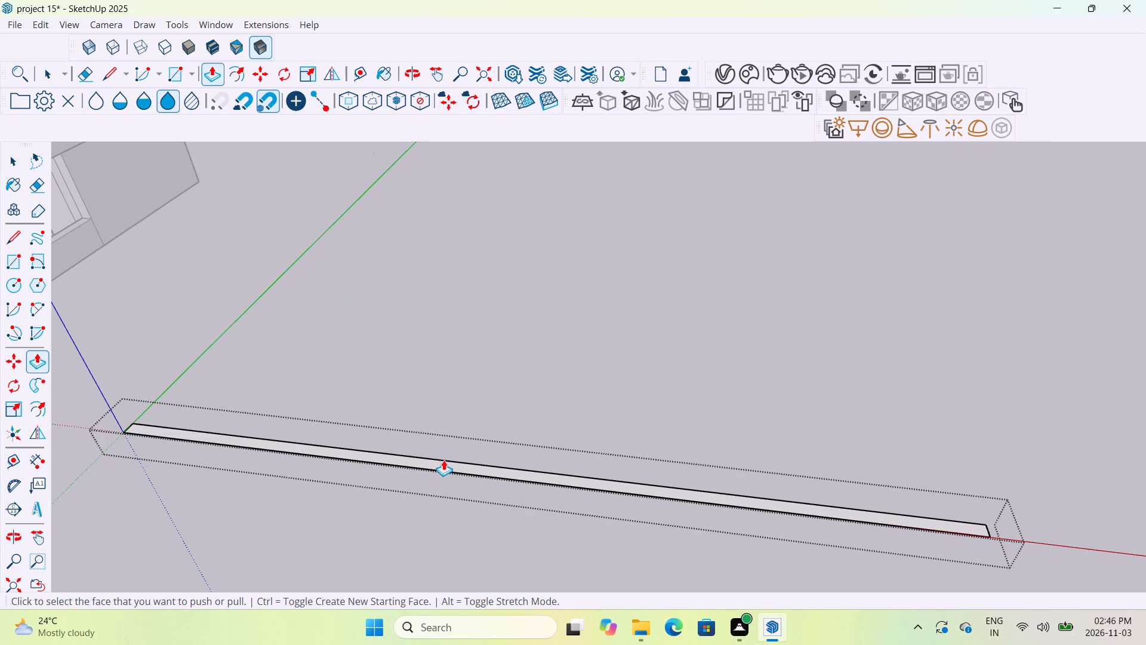
left_click(444, 460)
left_click(457, 459)
scroll(623, 529, "up", 5)
left_click_drag(675, 462, 678, 431)
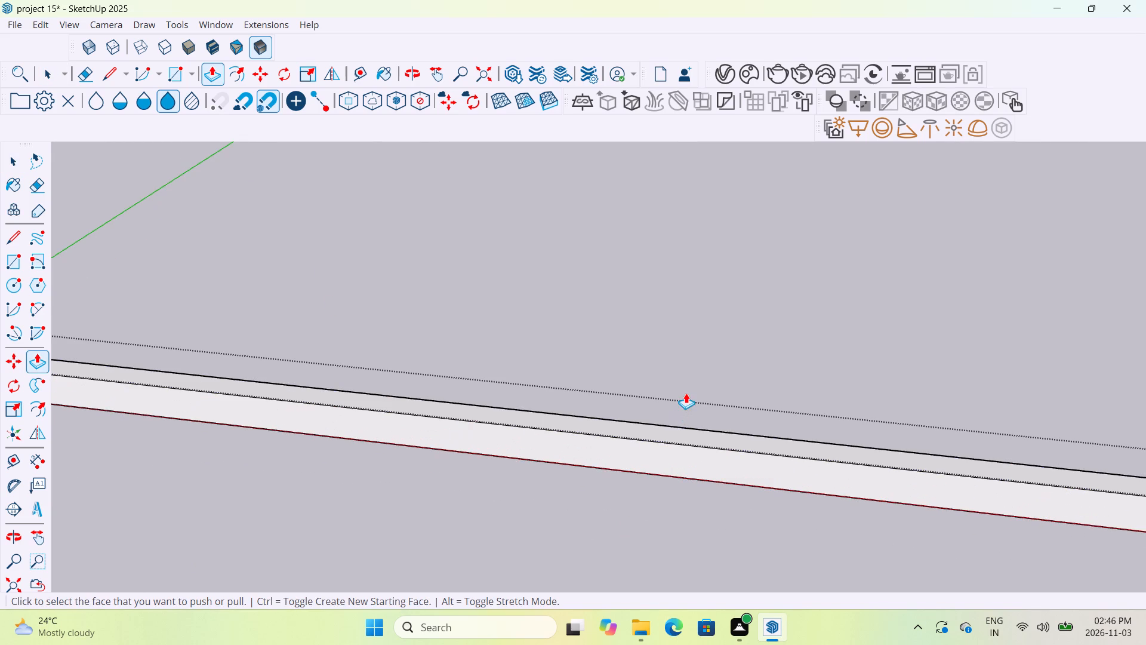
left_click_drag(670, 430, 713, 336)
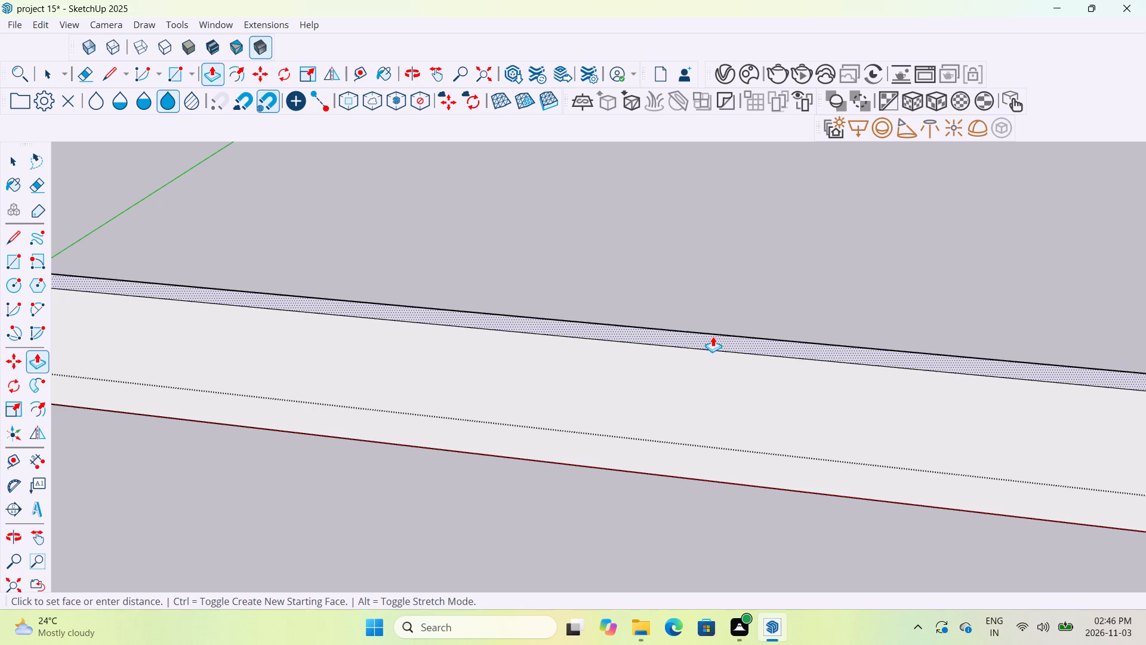
left_click_drag(713, 336, 713, 336)
scroll(713, 336, "down", 13)
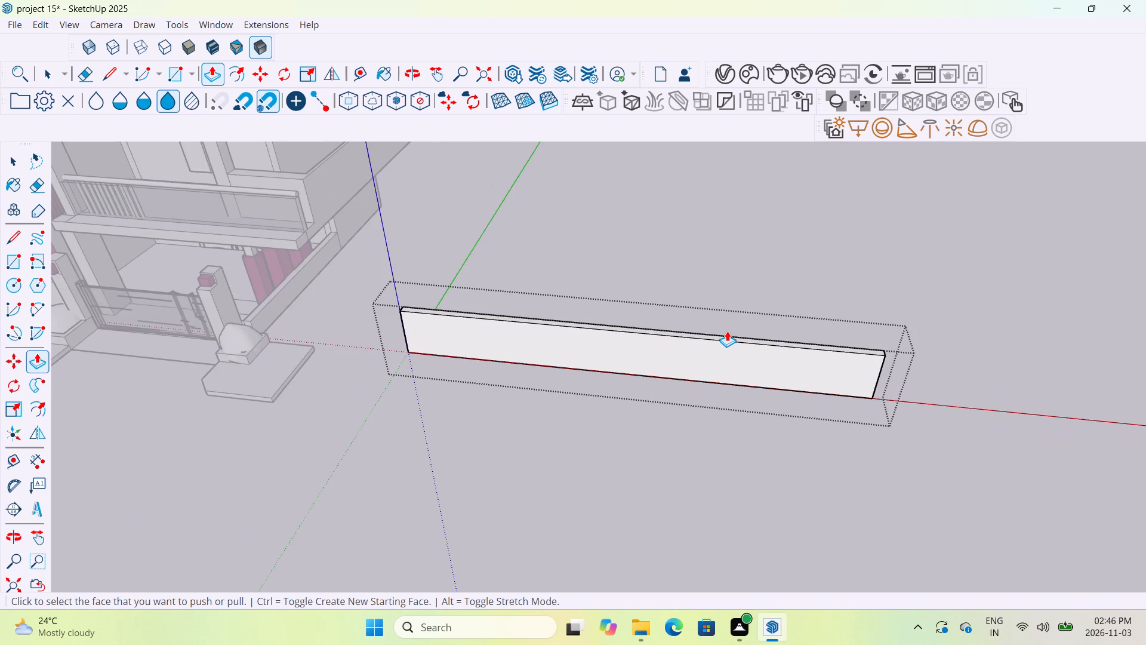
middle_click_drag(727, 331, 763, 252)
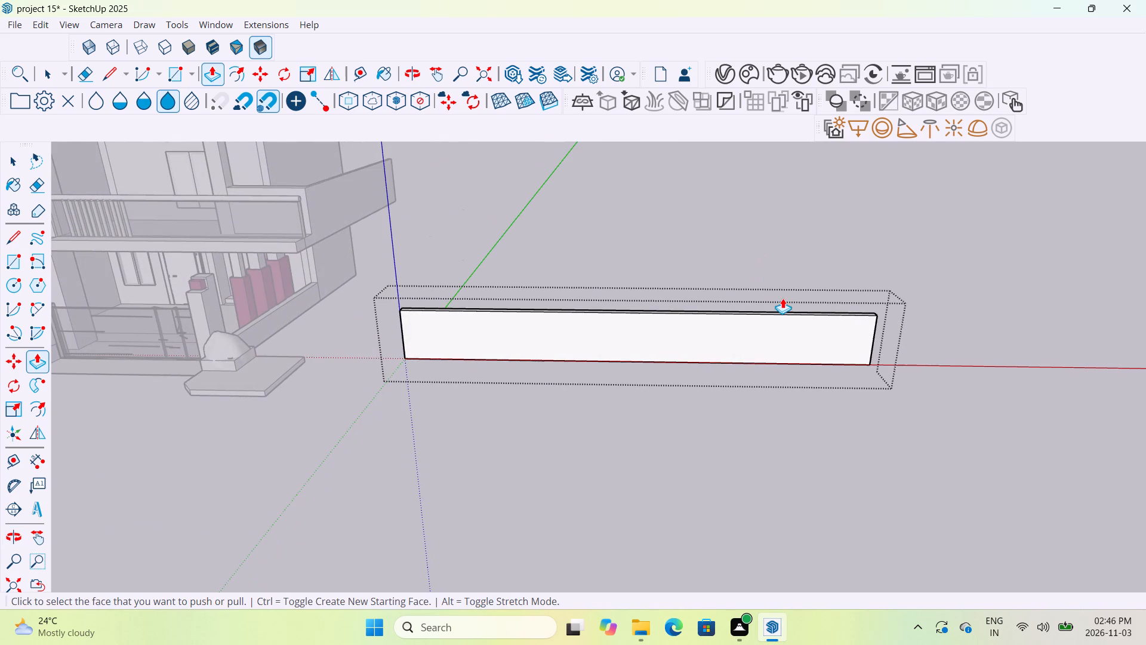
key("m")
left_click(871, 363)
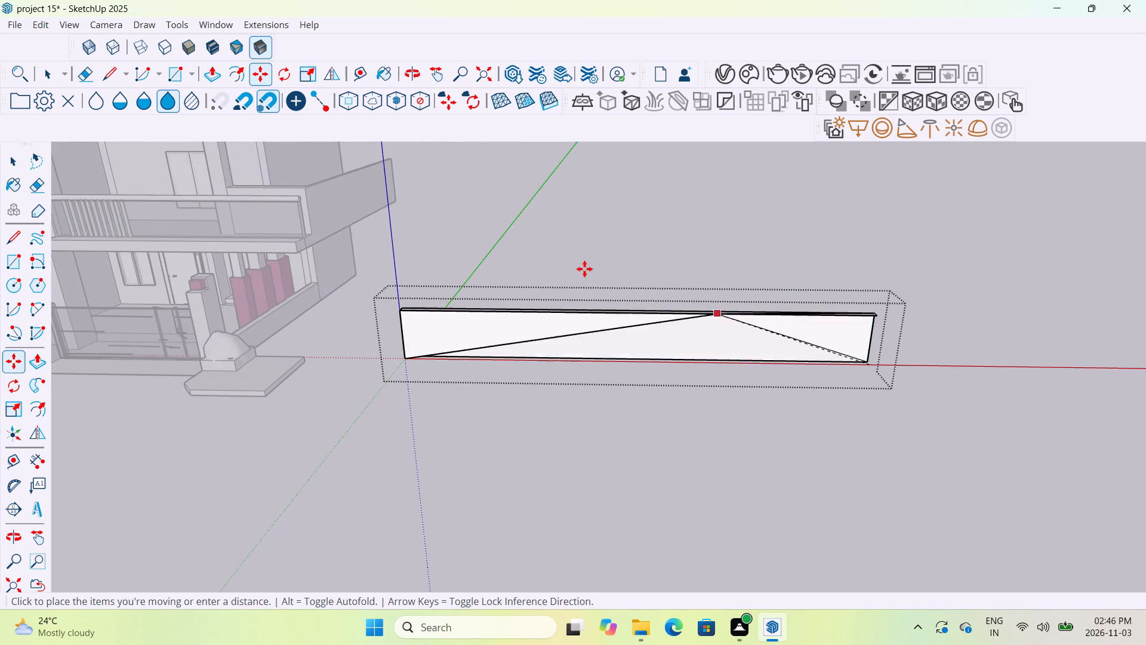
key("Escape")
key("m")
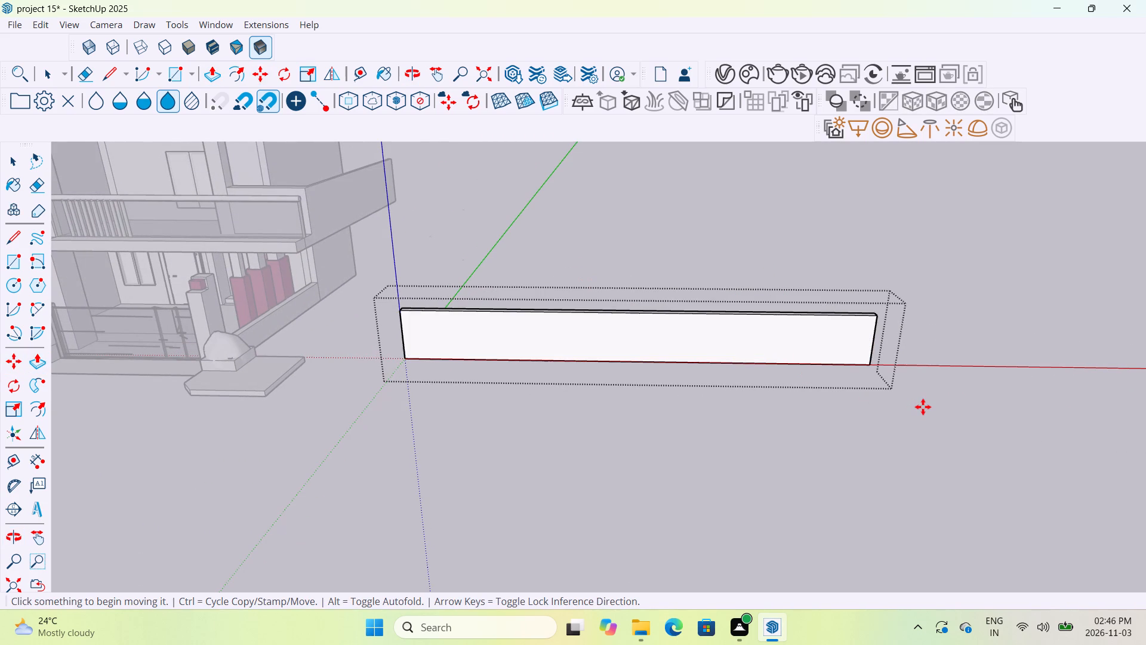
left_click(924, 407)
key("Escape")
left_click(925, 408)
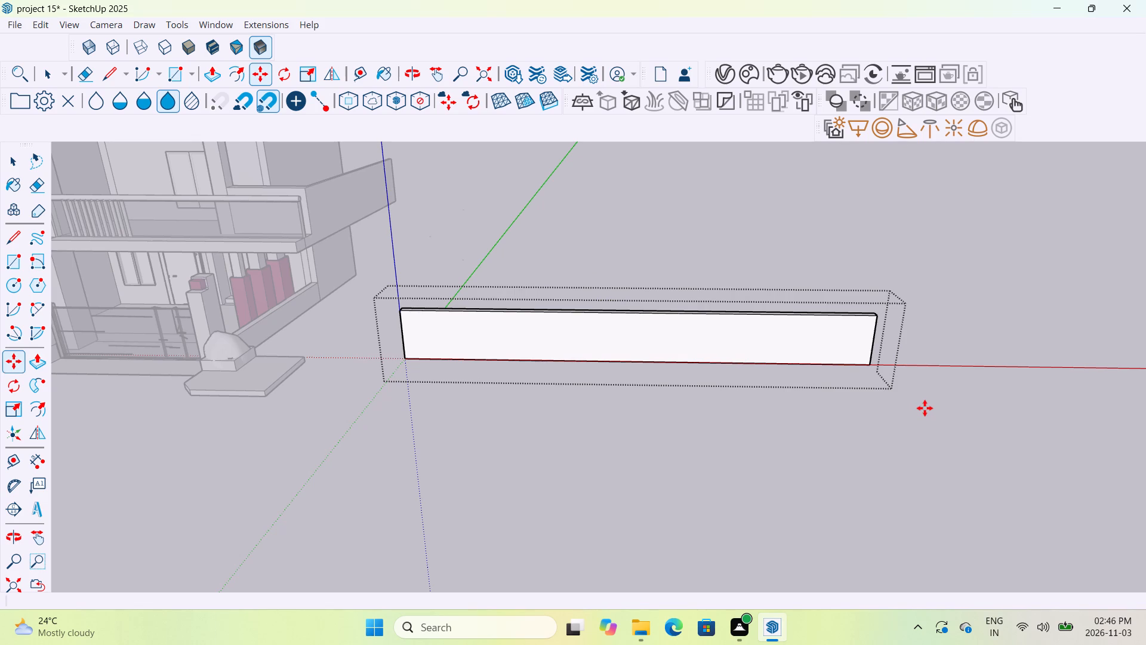
Close the group and move the upright panel by its lower end corner onto the outer front corner of the upper terrace ledge.
left_click(47, 77)
key("Escape")
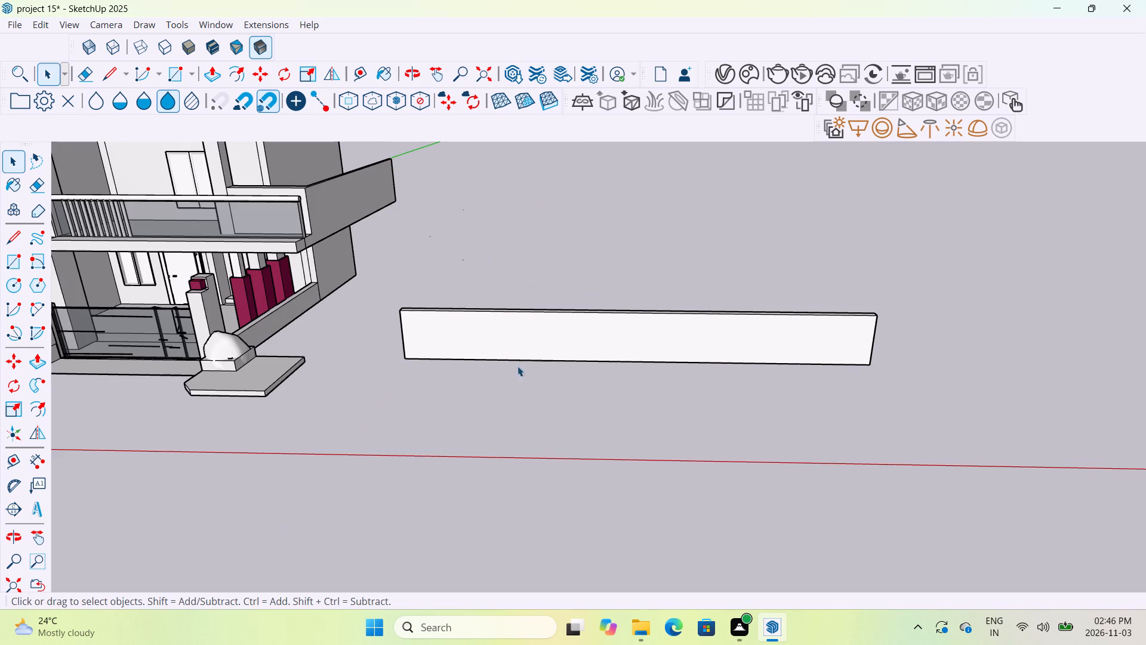
left_click(863, 350)
key("m")
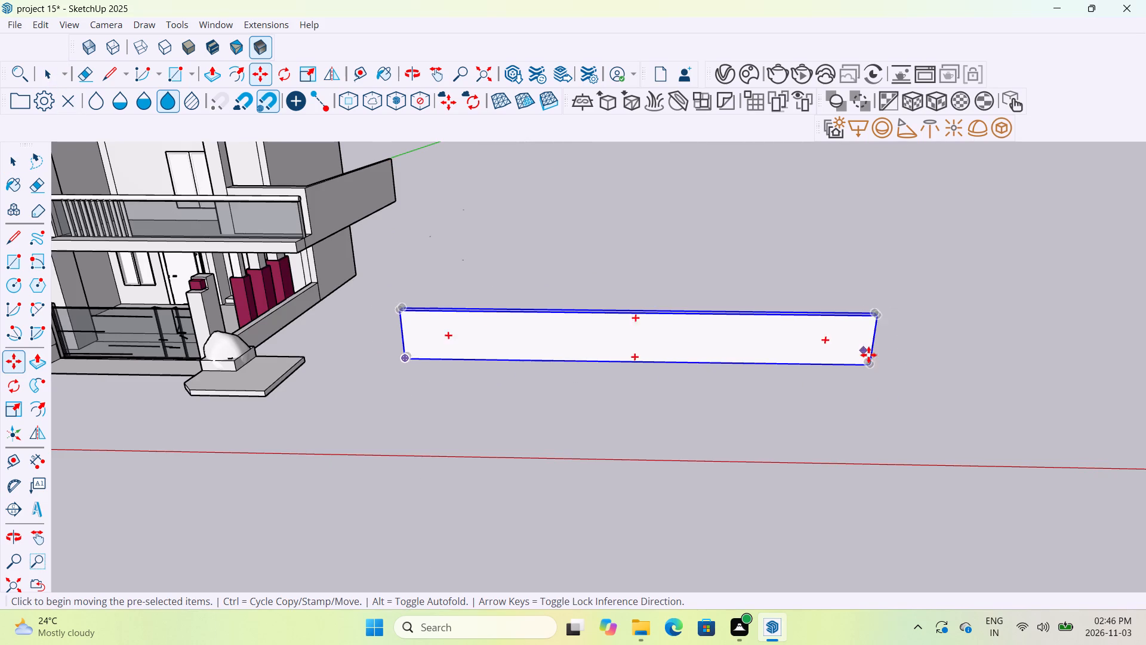
left_click(870, 361)
middle_click_drag(276, 210, 279, 225)
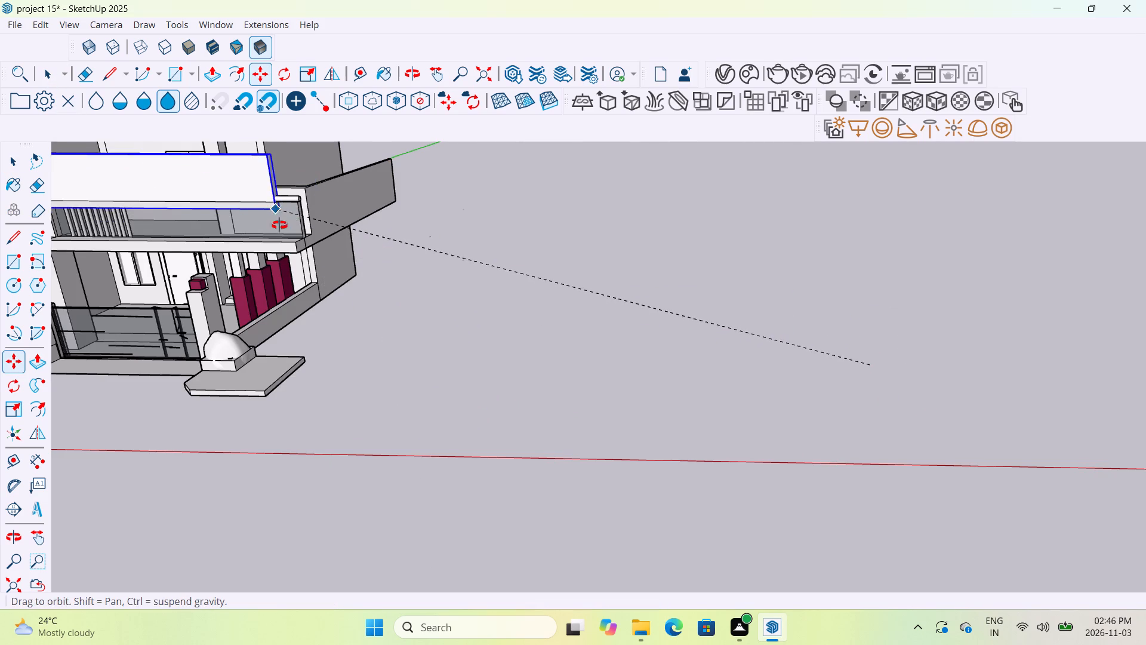
middle_click_drag(279, 225, 302, 278)
scroll(302, 278, "down", 5)
scroll(242, 182, "down", 14)
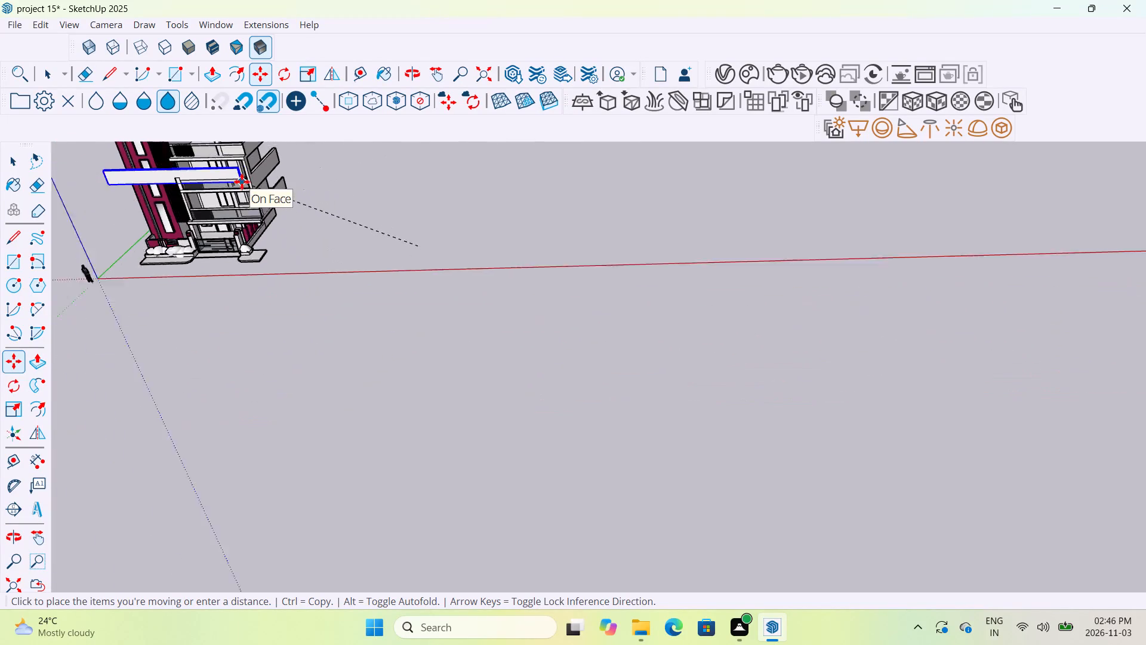
scroll(245, 157, "up", 16)
scroll(245, 155, "down", 1)
scroll(245, 155, "up", 9)
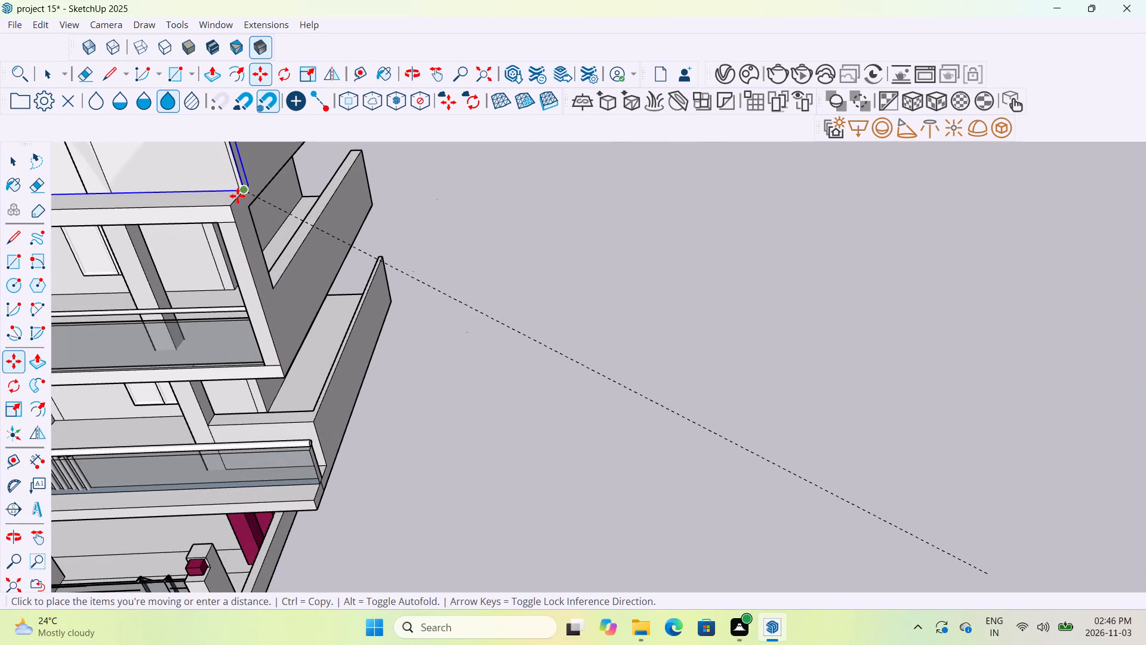
scroll(238, 196, "up", 6)
left_click(236, 199)
Examine the placed panel along the facade, from the terrace's outer corner through to its far end.
scroll(236, 199, "down", 3)
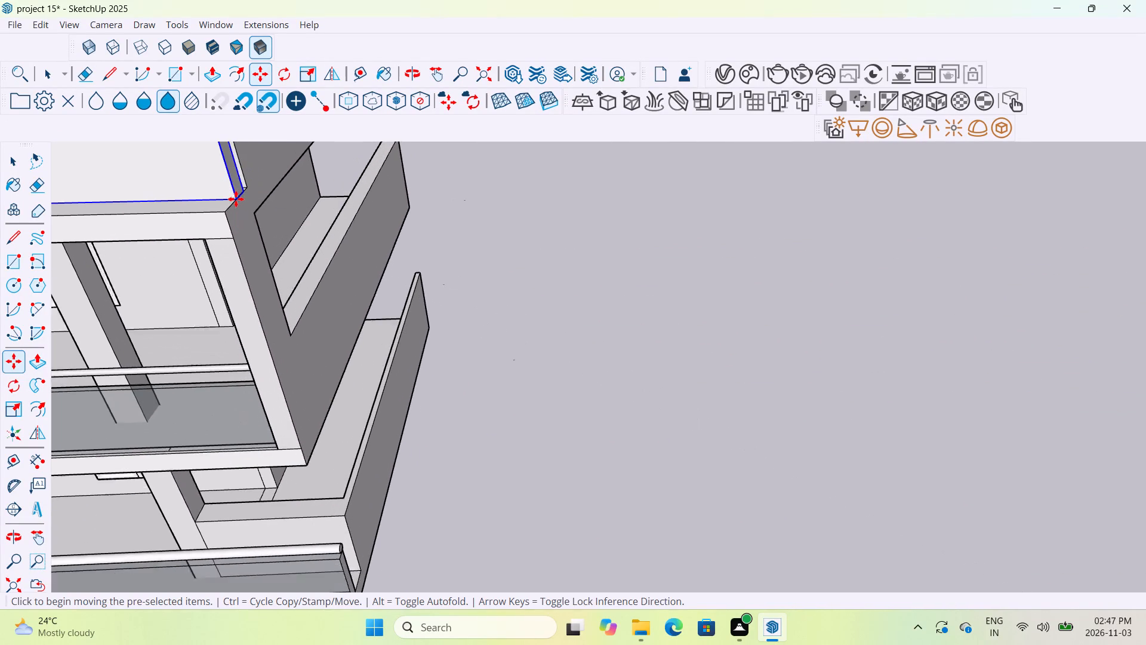
scroll(236, 199, "down", 20)
scroll(236, 199, "down", 1)
scroll(247, 198, "up", 1)
scroll(247, 198, "down", 4)
middle_click_drag(172, 210, 219, 192)
scroll(219, 192, "down", 7)
scroll(120, 216, "up", 13)
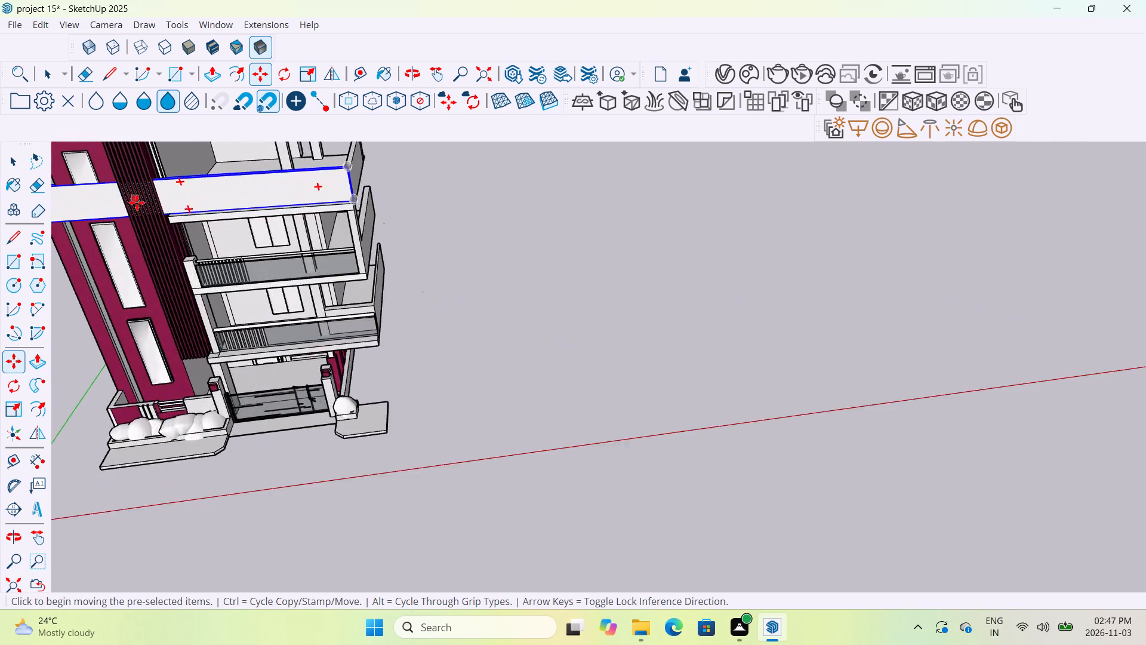
scroll(137, 202, "up", 5)
scroll(137, 202, "down", 6)
middle_click_drag(106, 228, 170, 201)
scroll(170, 201, "down", 7)
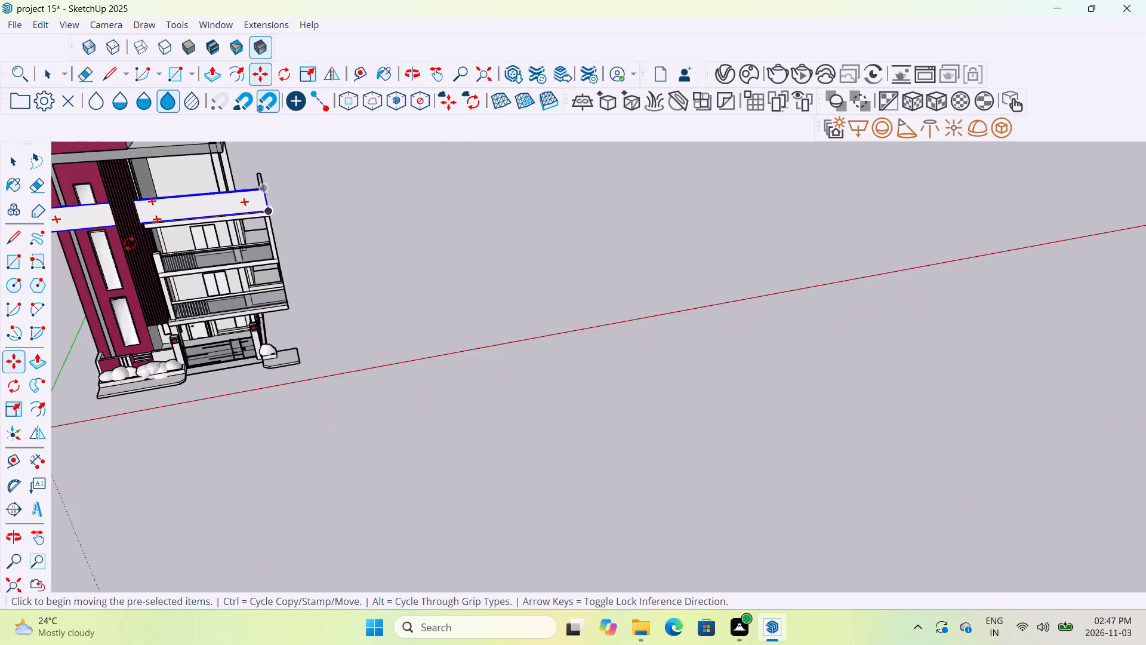
scroll(125, 249, "down", 13)
middle_click_drag(99, 245, 89, 268)
scroll(99, 245, "down", 1)
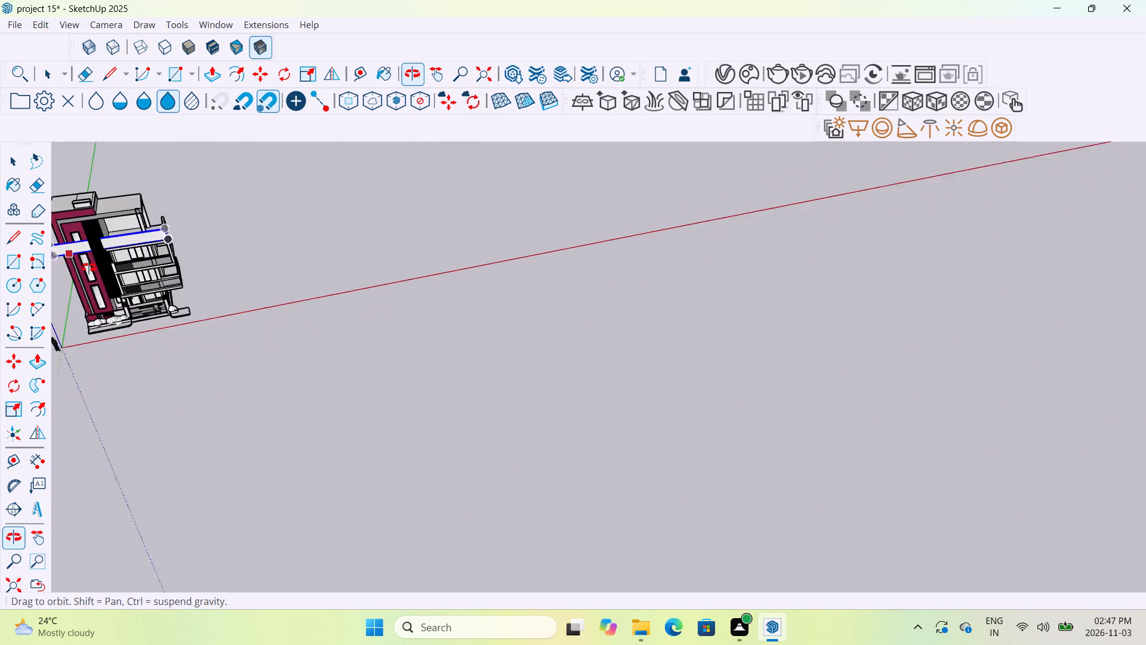
middle_click_drag(89, 268, 67, 254)
scroll(67, 261, "up", 6)
scroll(95, 214, "up", 20)
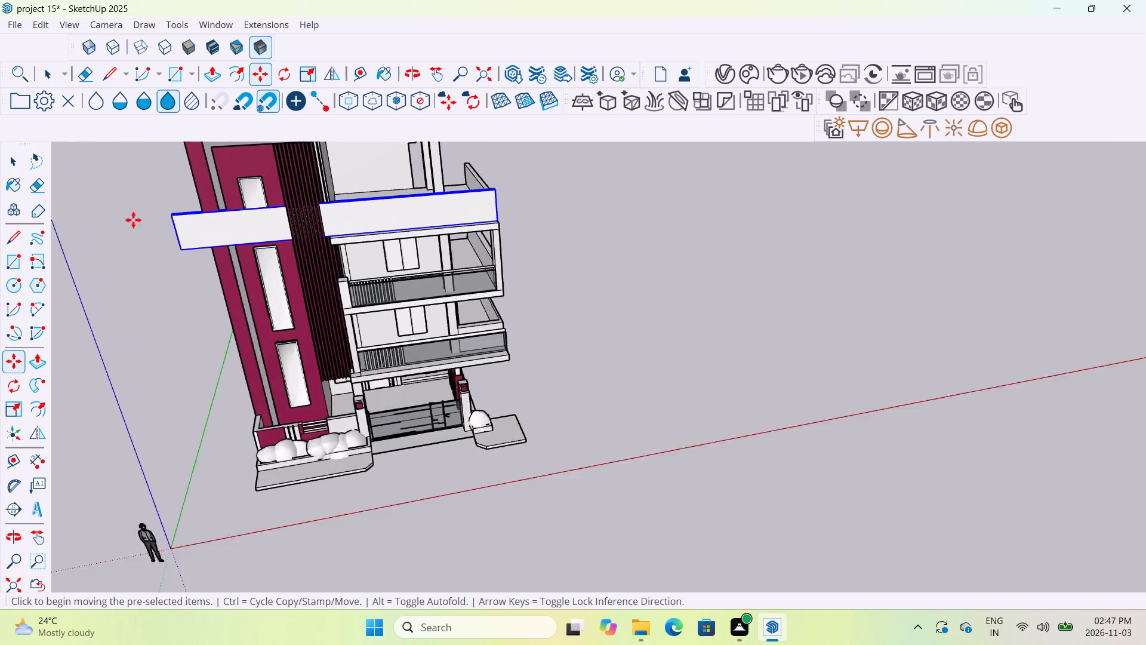
middle_click_drag(143, 247, 414, 271)
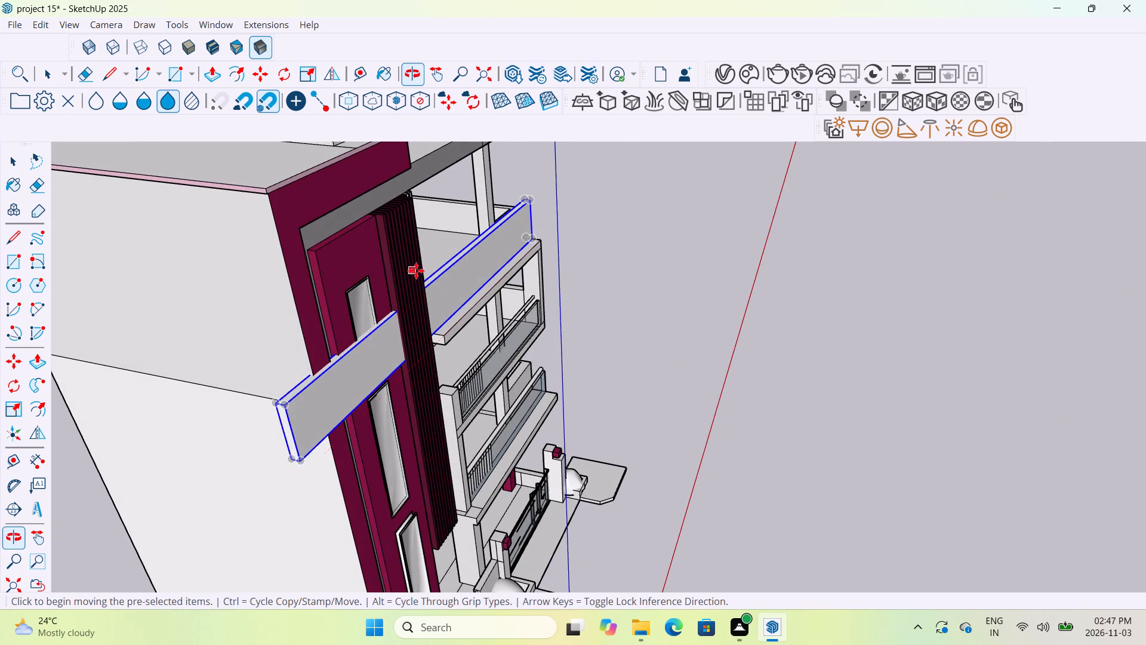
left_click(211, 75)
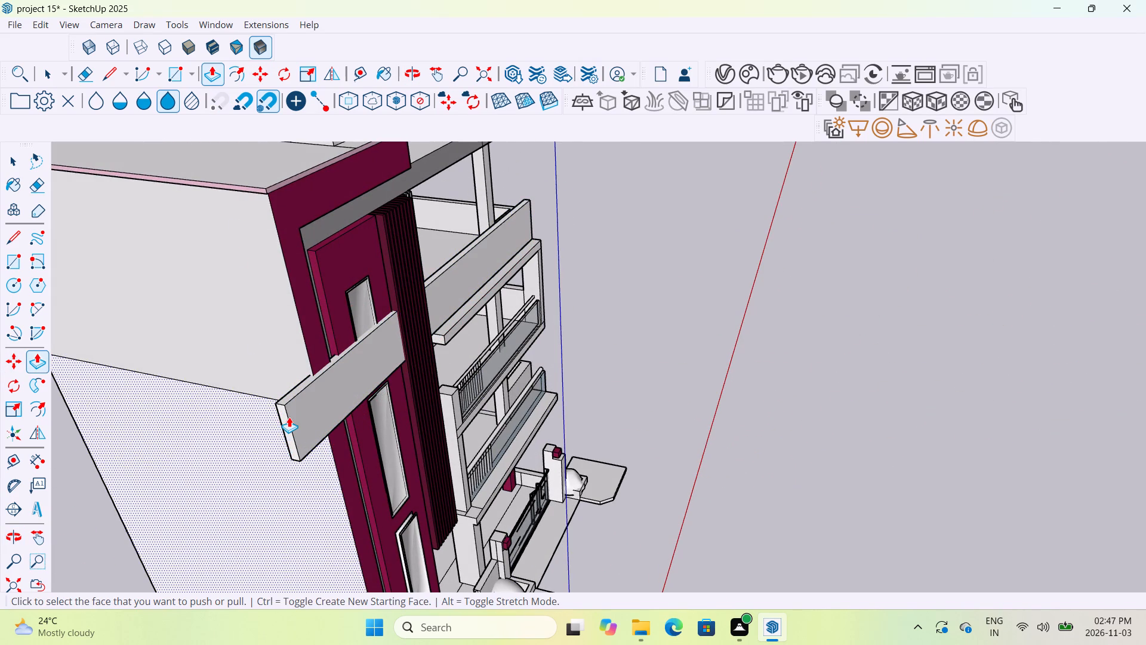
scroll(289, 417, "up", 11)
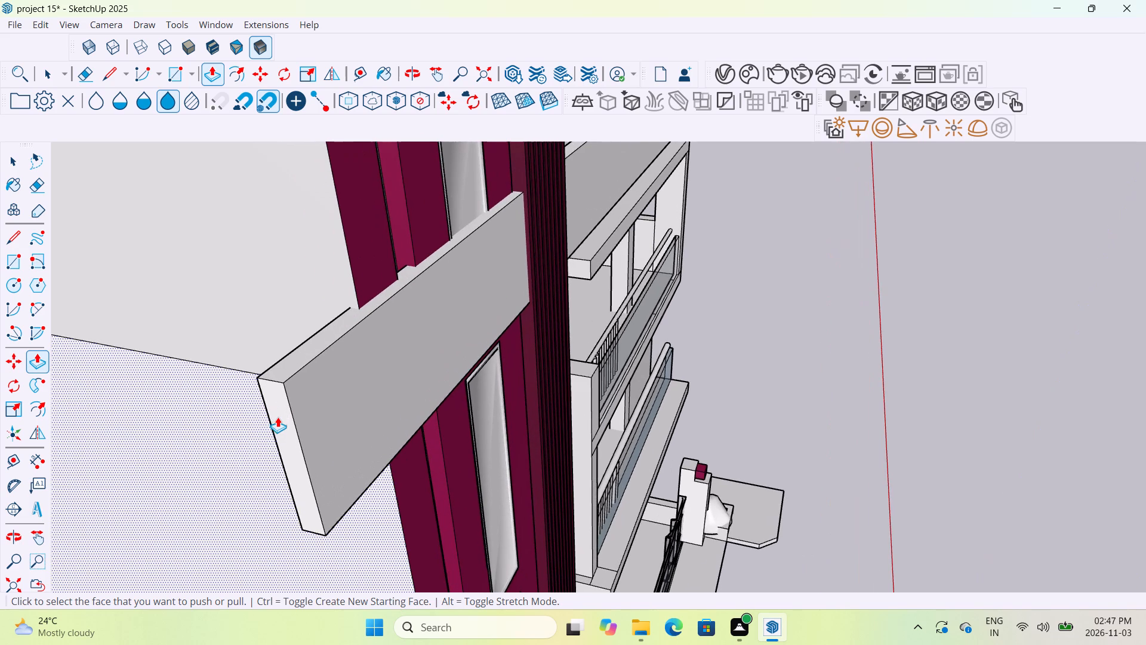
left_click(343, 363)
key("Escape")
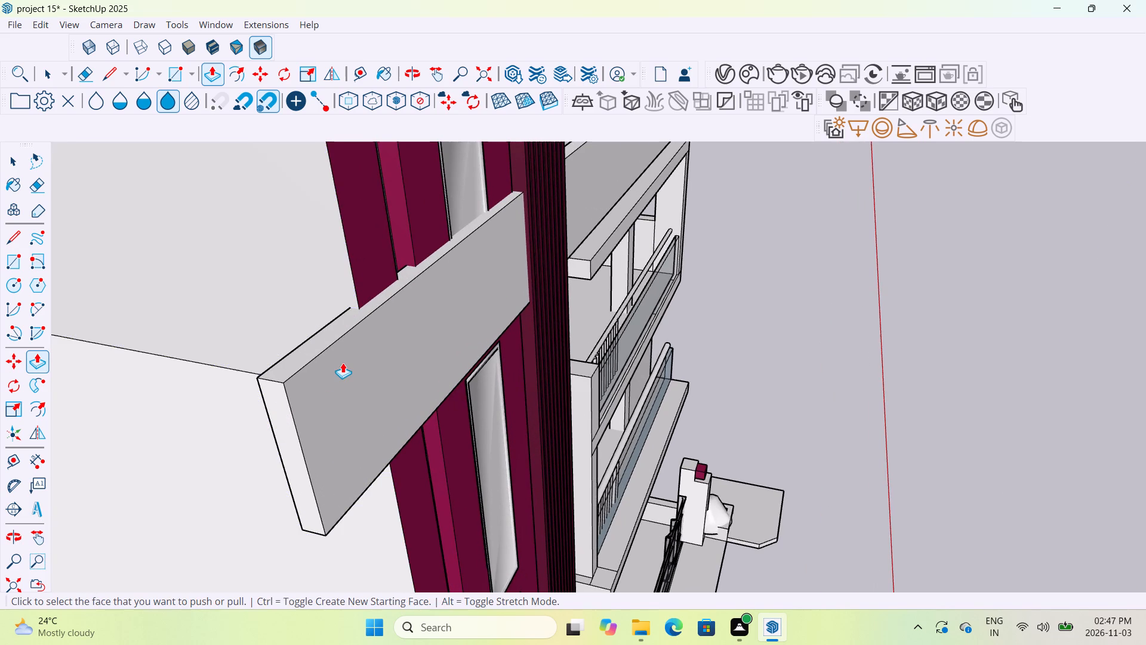
Explode the panel group crossing the front facade into loose faces and edges.
left_click(52, 78)
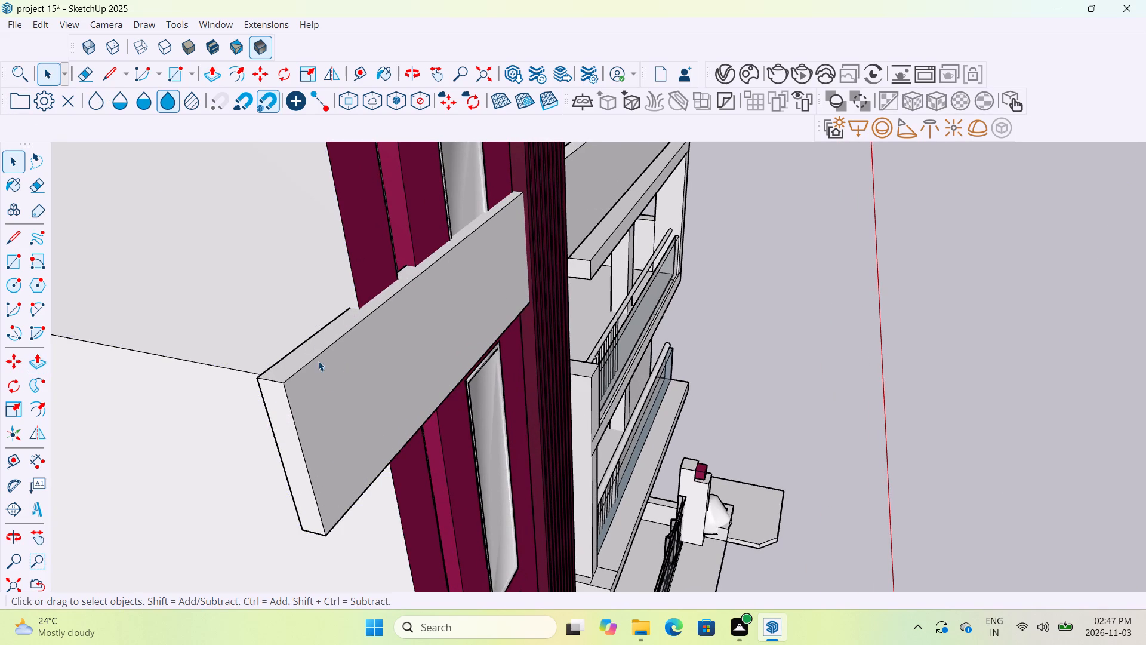
left_click(322, 367)
right_click(323, 367)
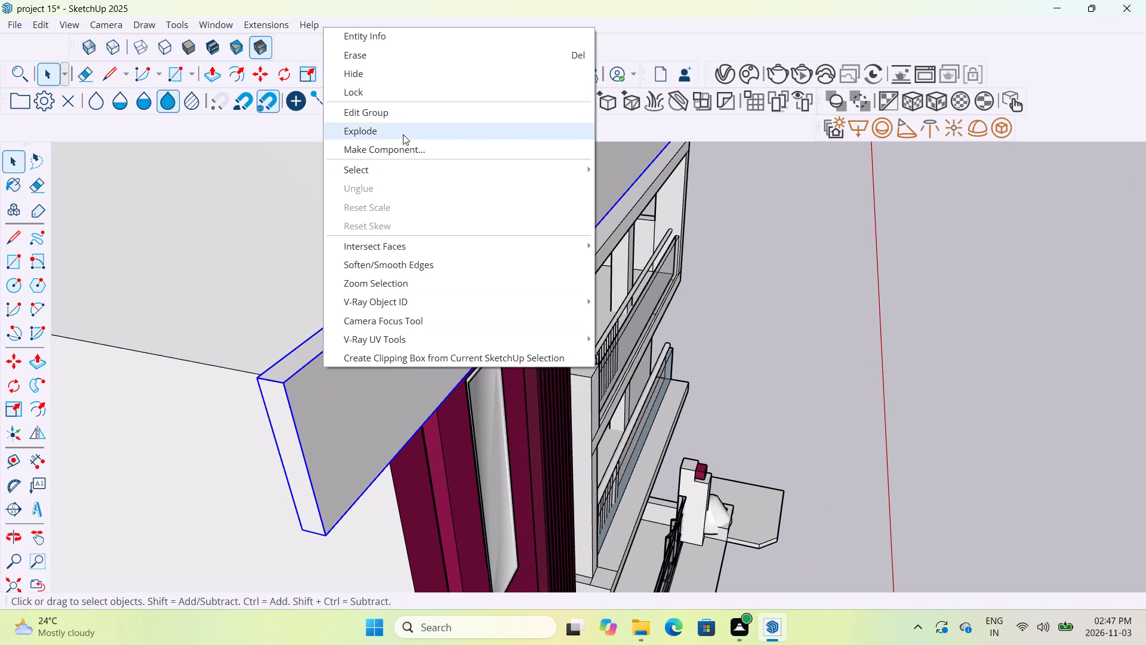
left_click(403, 134)
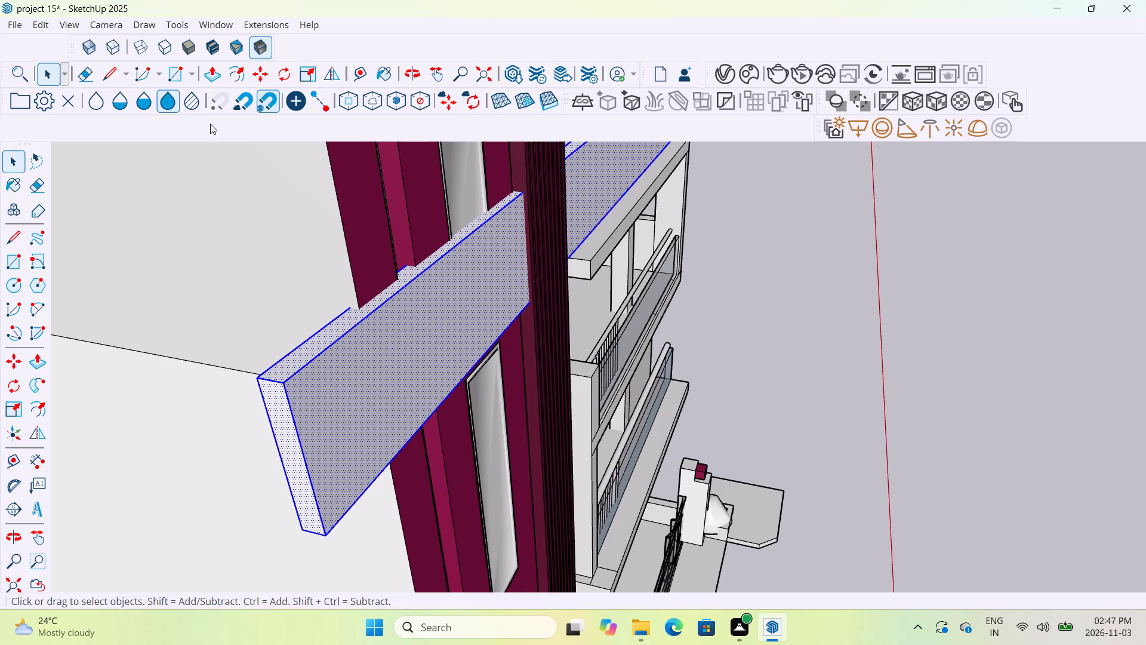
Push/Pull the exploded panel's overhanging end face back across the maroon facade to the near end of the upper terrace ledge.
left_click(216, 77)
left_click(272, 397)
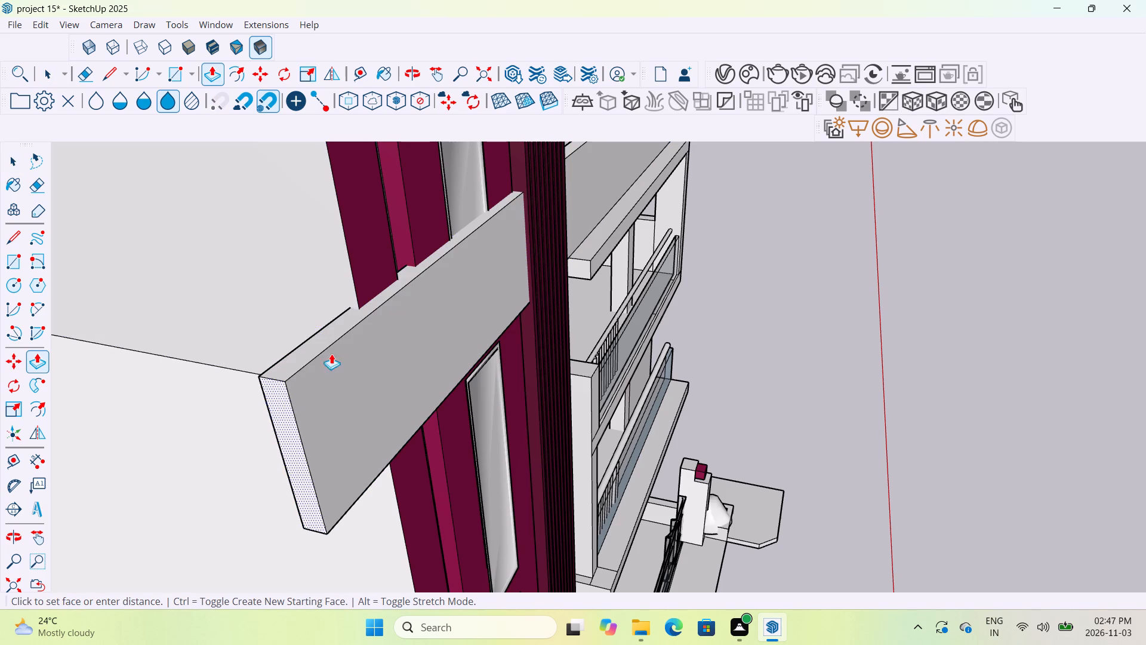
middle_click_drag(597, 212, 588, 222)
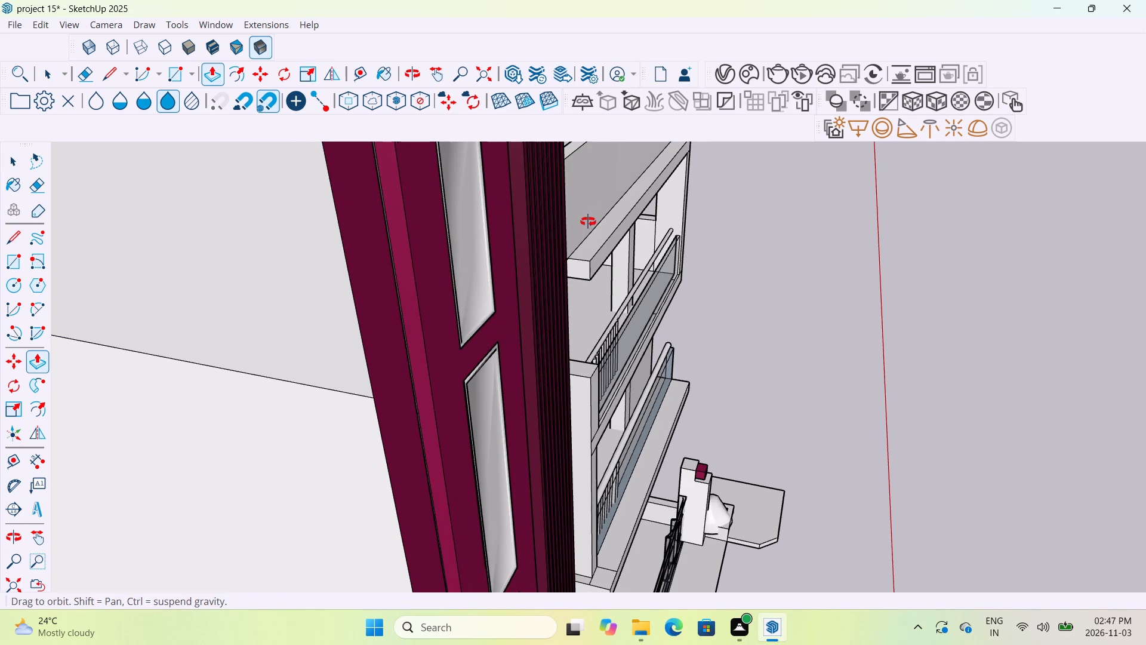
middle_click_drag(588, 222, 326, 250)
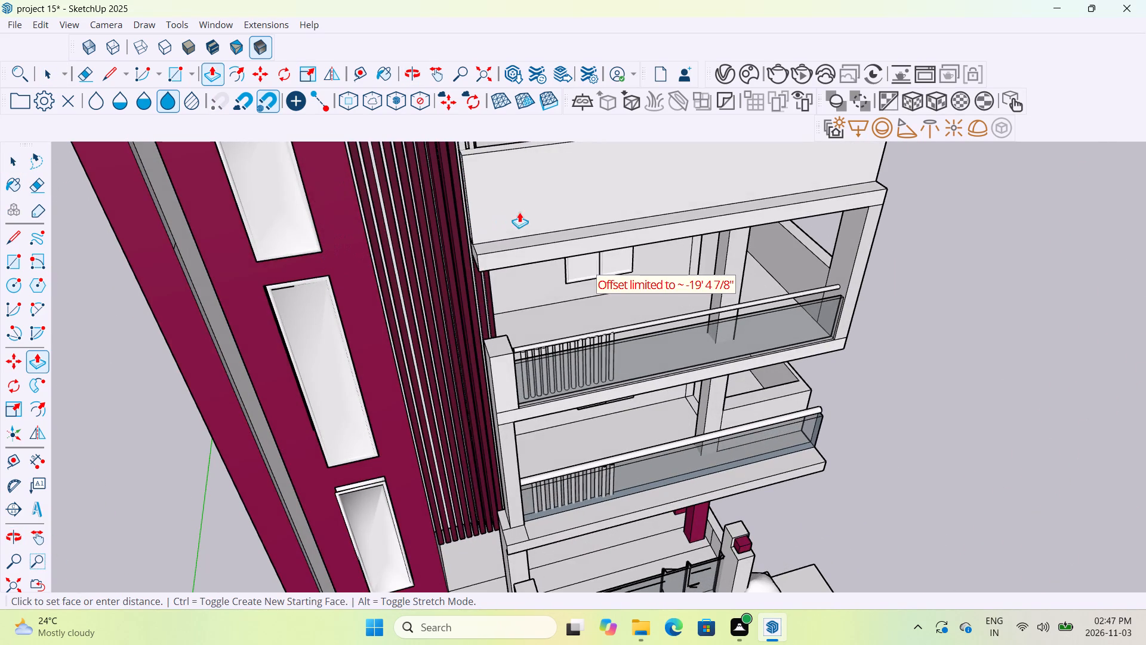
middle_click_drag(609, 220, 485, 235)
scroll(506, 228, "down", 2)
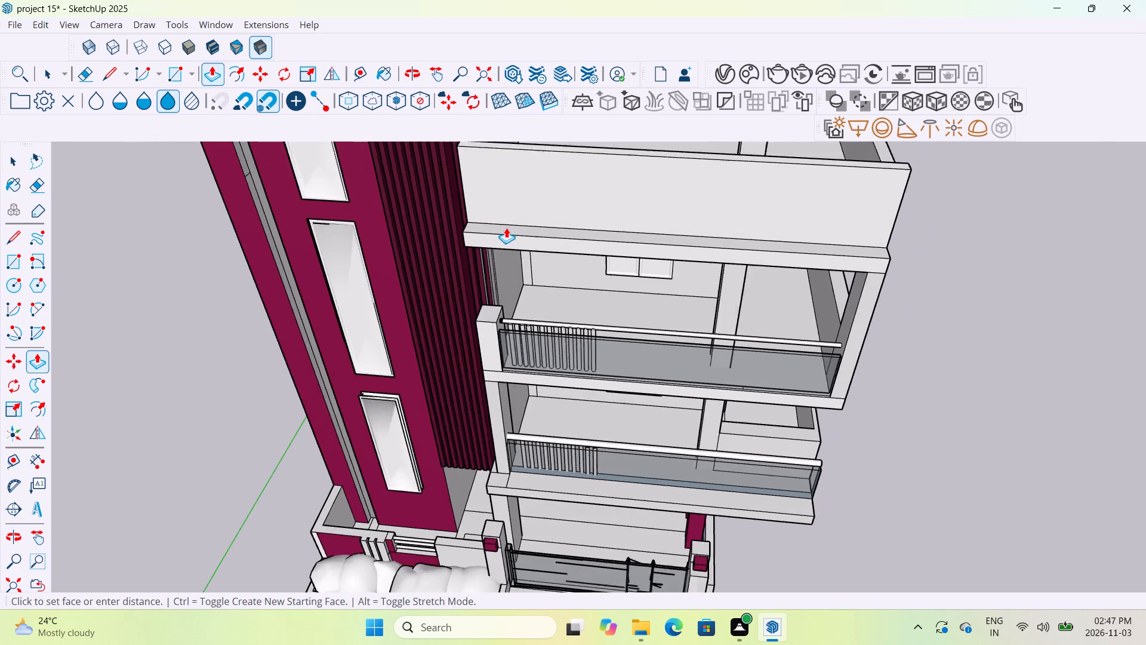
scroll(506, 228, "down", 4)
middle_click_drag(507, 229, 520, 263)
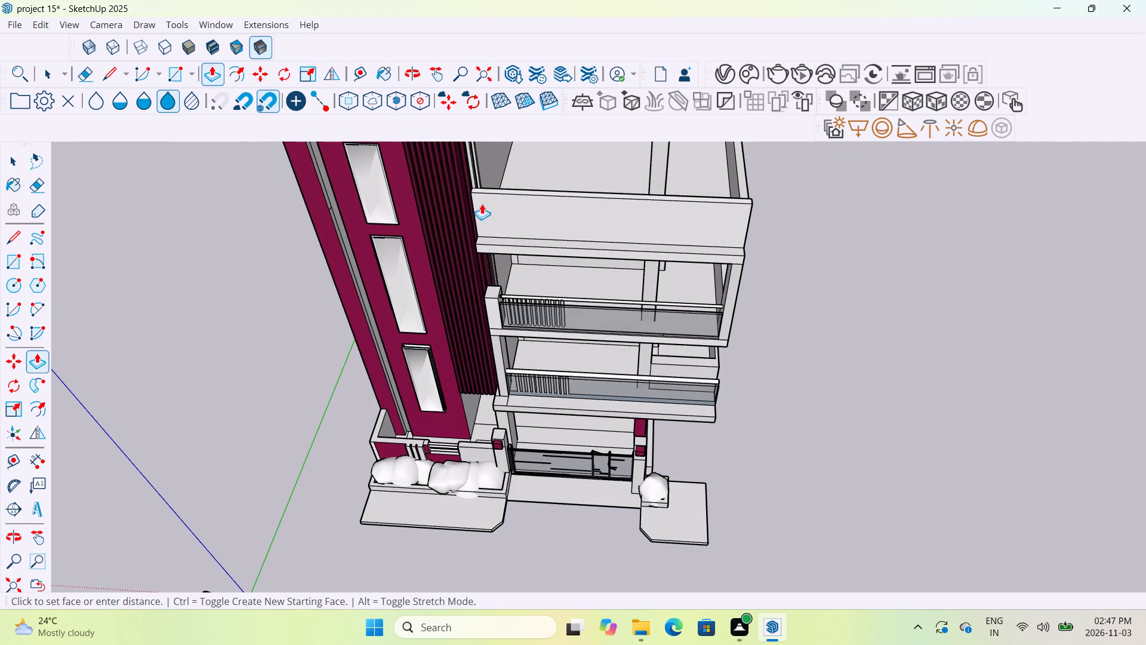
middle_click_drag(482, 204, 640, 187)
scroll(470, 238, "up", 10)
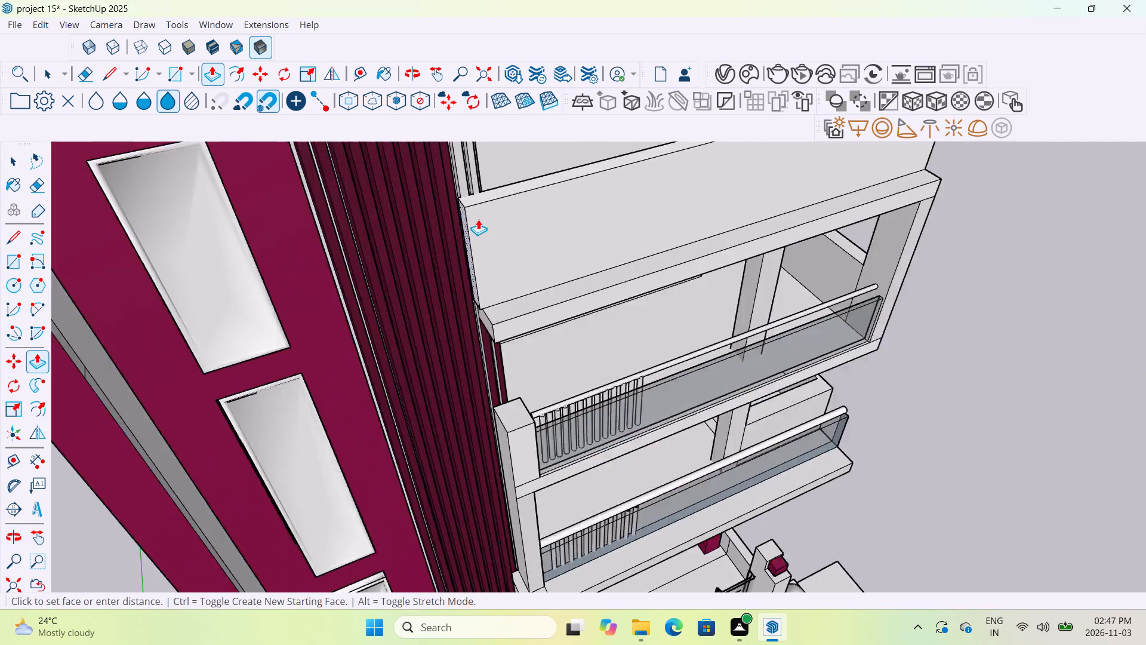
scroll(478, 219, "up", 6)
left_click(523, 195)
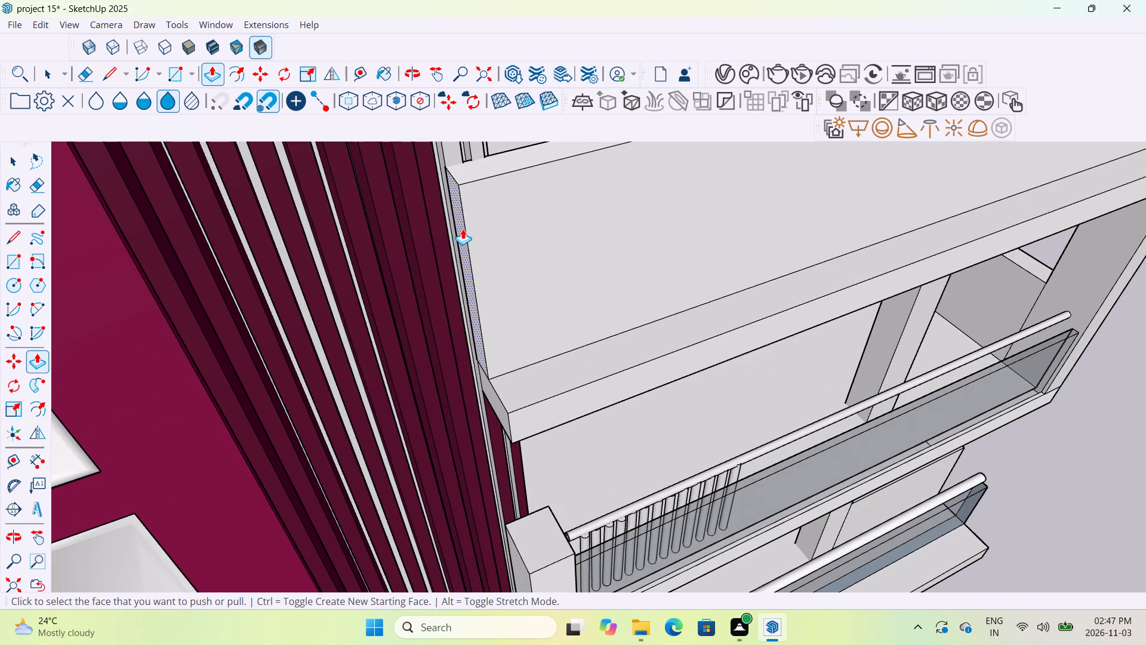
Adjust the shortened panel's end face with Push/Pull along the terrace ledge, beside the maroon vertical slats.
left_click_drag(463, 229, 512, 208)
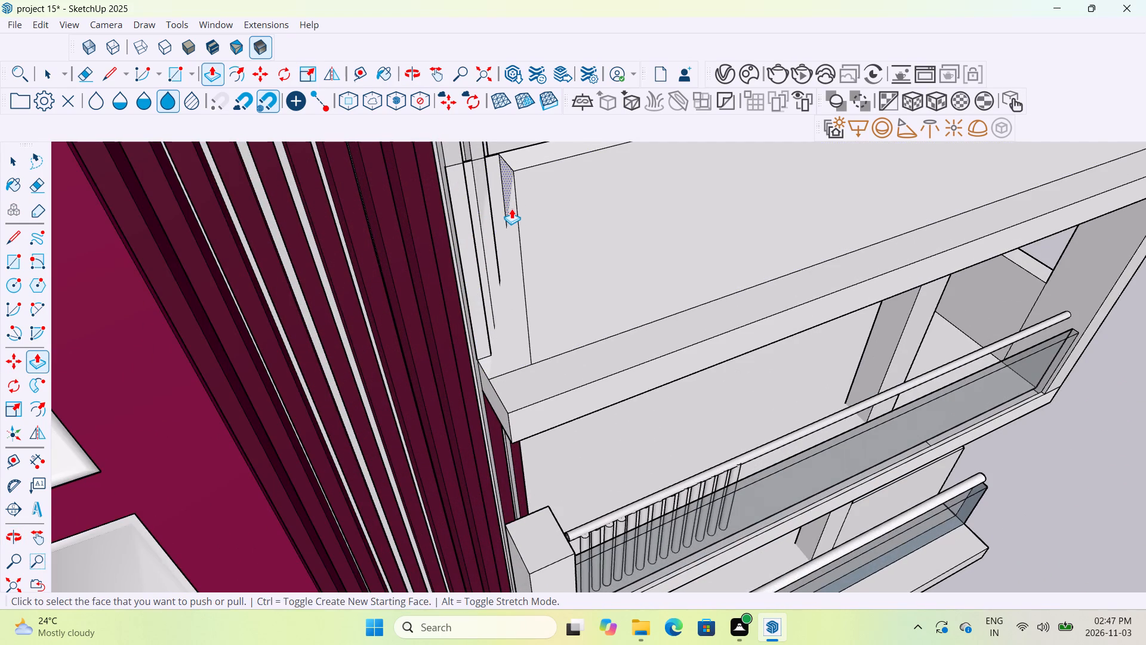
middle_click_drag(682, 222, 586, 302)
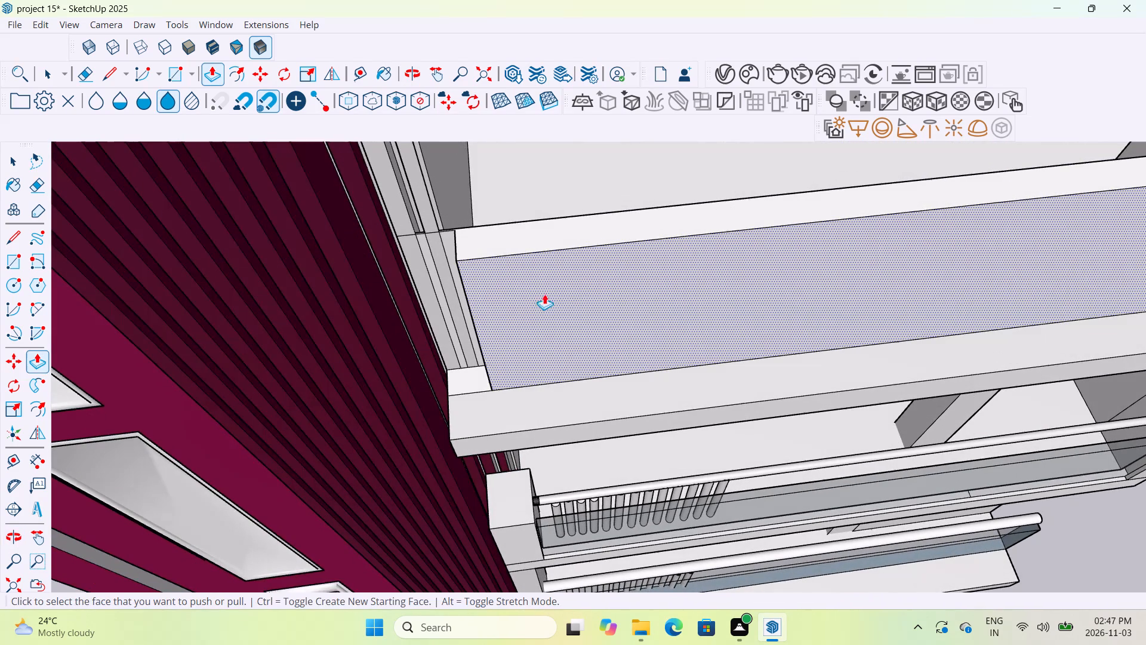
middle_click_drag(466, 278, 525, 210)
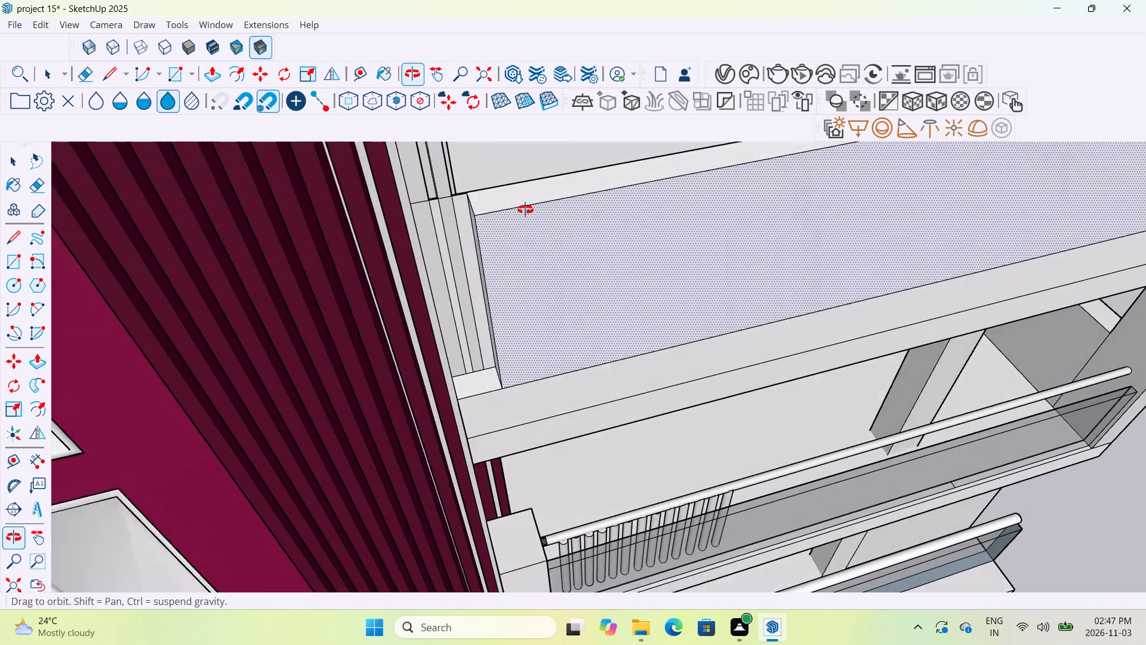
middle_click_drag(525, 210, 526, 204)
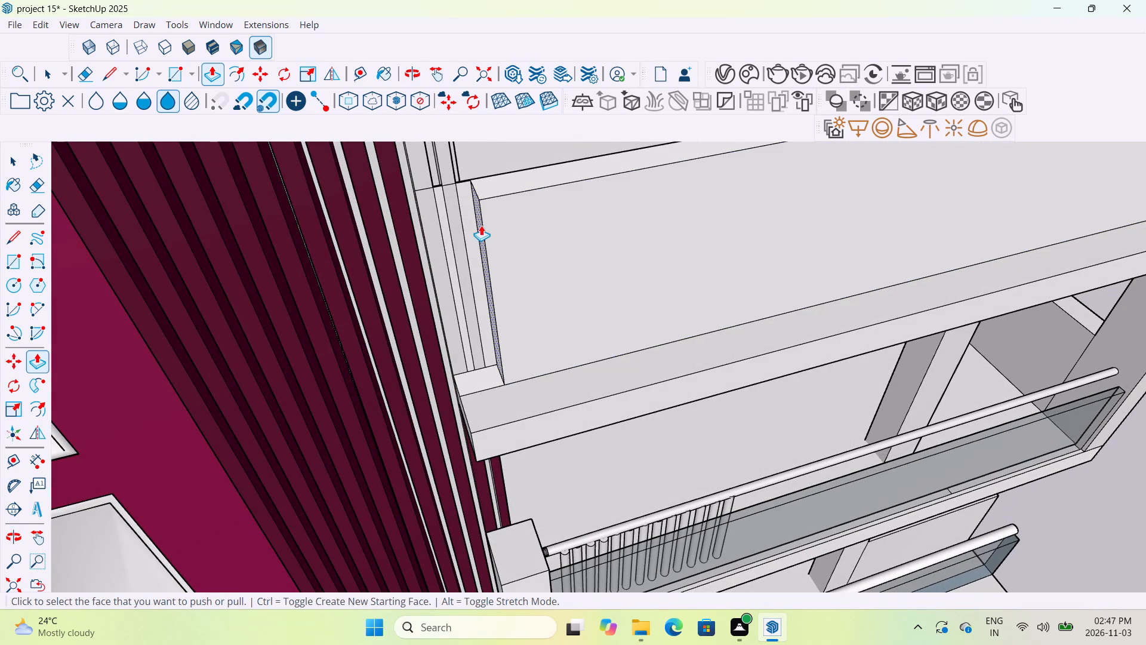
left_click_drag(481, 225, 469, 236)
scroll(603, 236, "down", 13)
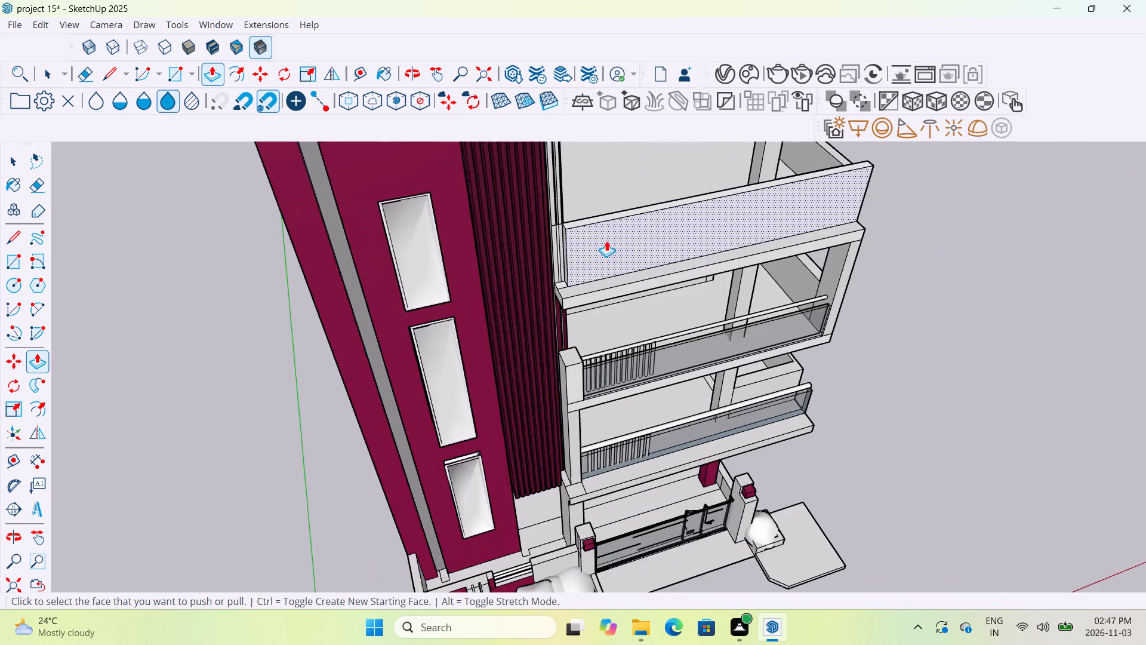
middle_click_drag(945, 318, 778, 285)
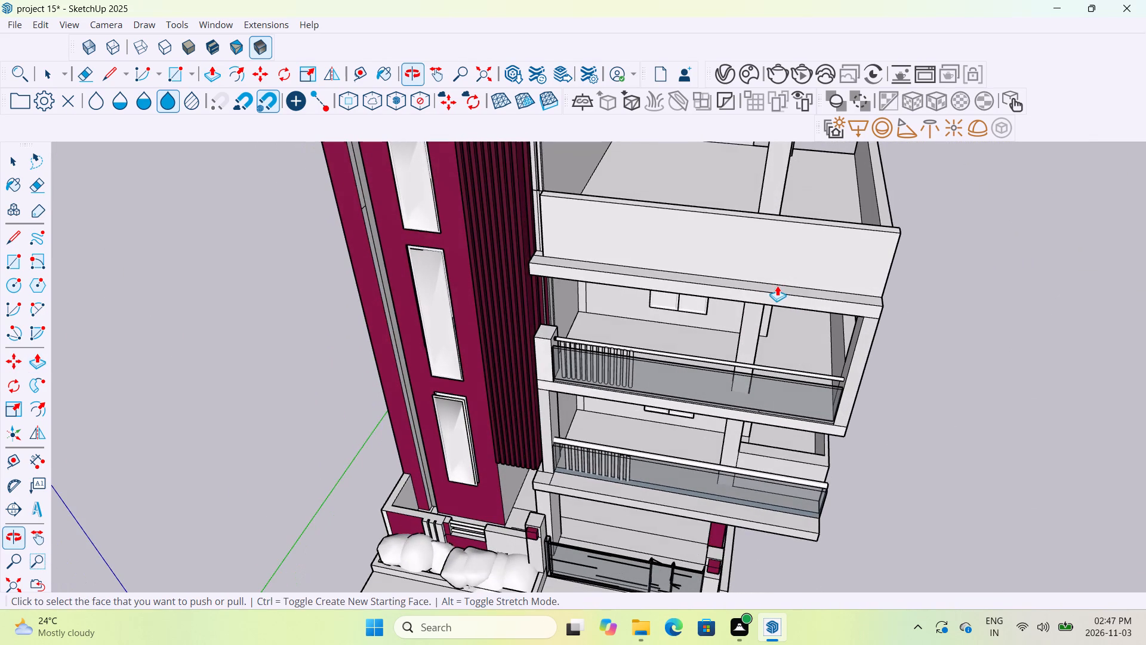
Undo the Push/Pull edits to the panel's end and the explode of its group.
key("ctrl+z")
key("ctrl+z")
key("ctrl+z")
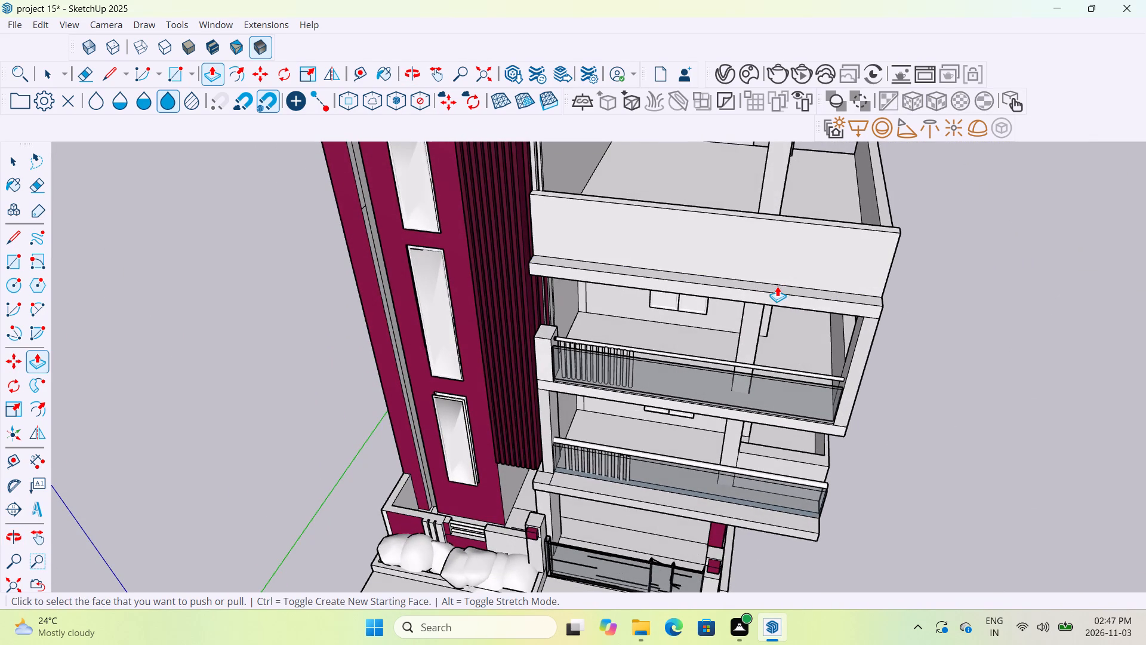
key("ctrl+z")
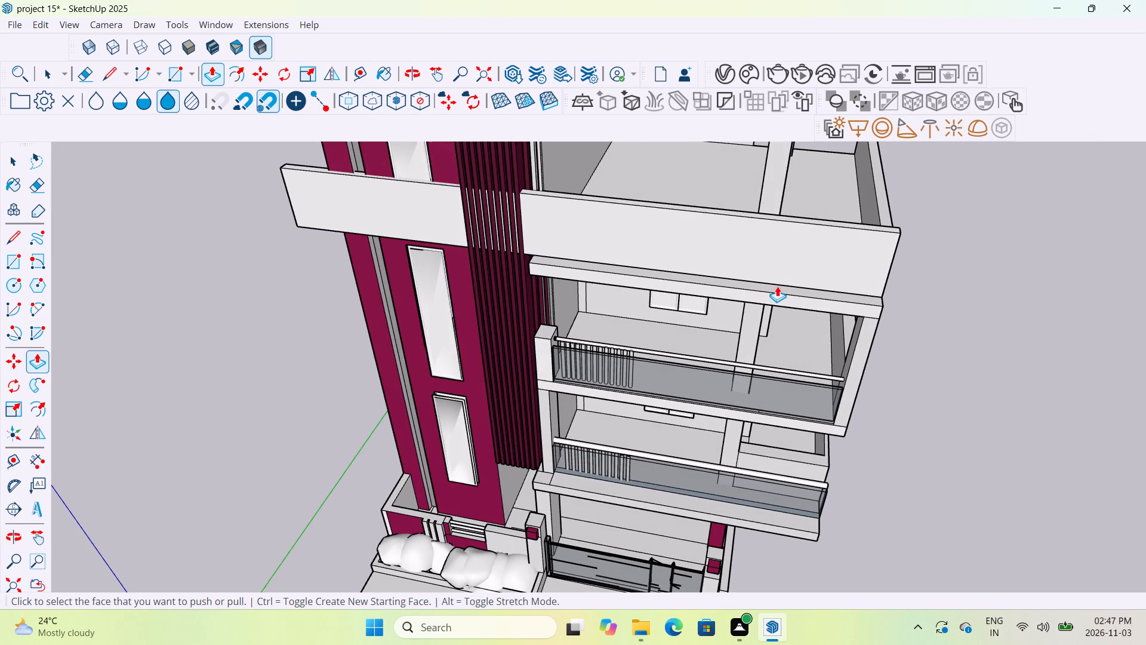
Move the full-length panel group by its lower end corner off the terrace ledge into the open space beside the house.
left_click(104, 74)
left_click(42, 70)
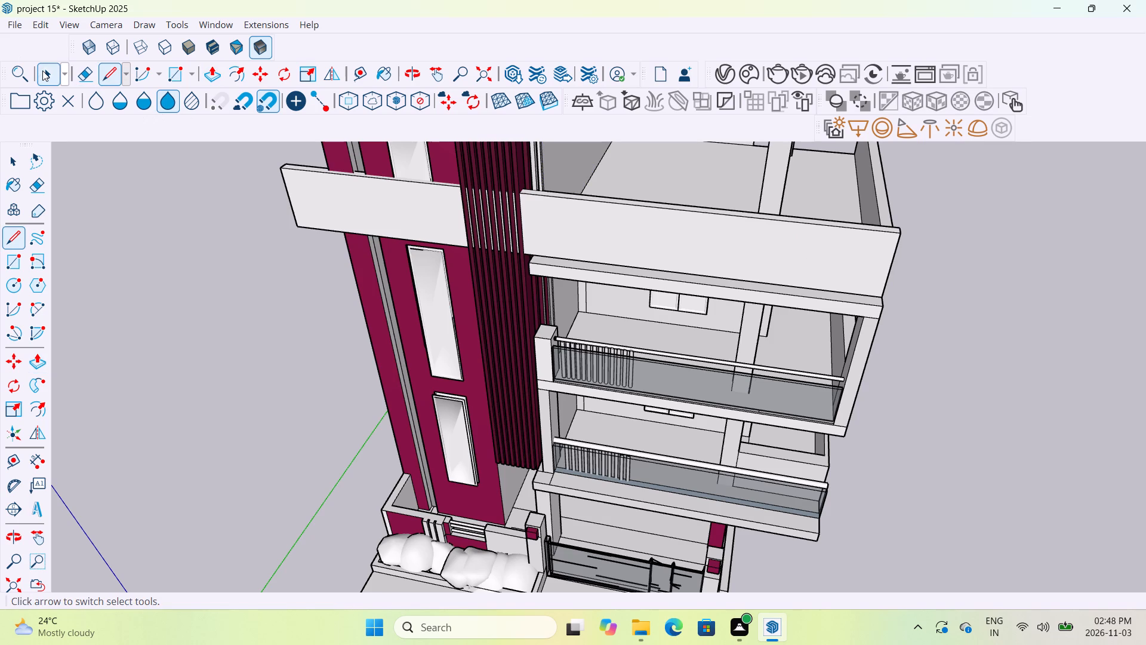
left_click(657, 259)
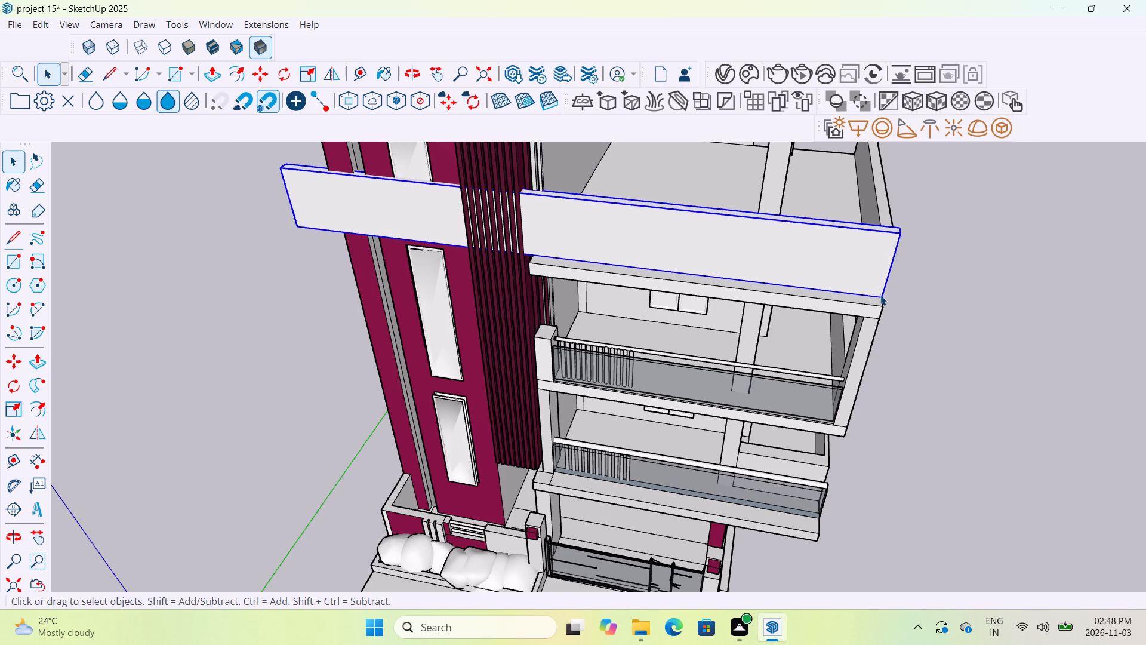
key("m")
left_click(880, 295)
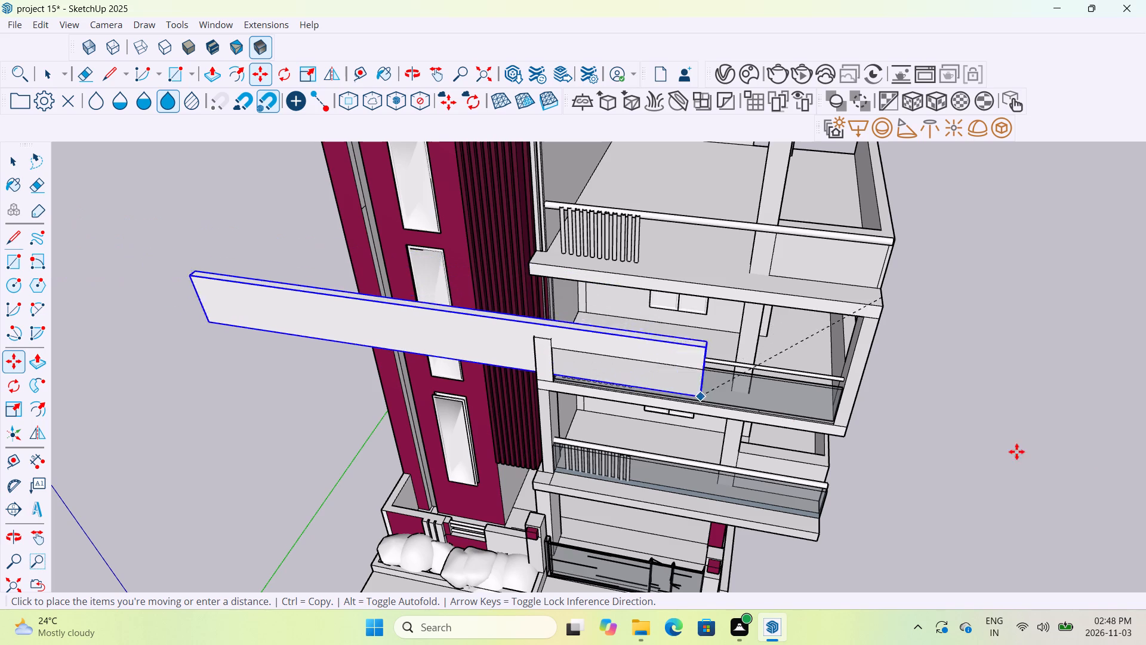
scroll(957, 450, "down", 13)
scroll(945, 446, "up", 1)
scroll(945, 446, "down", 7)
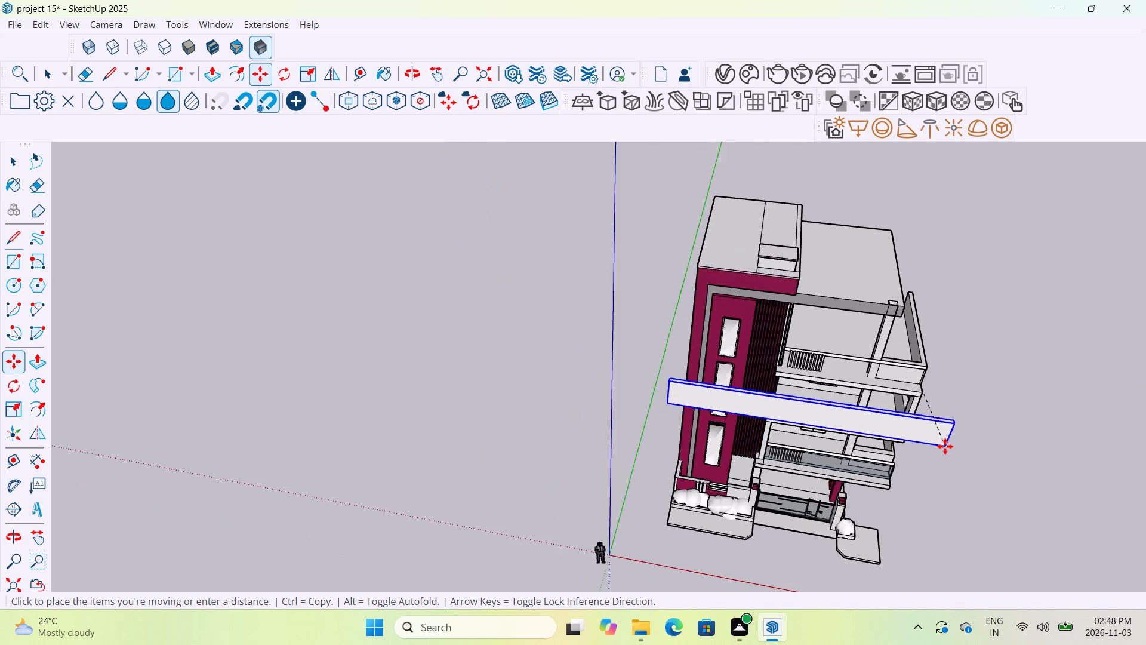
scroll(945, 446, "down", 2)
left_click(1097, 521)
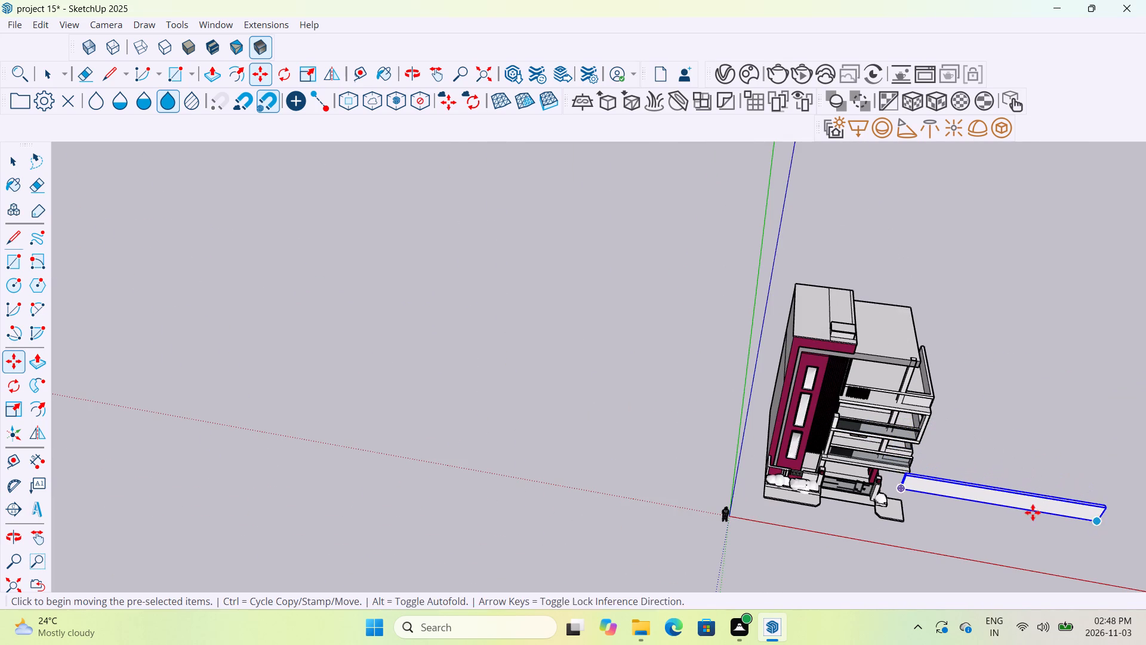
Open the panel group and Push/Pull its end face nearest the house inward to shorten the panel to roughly half its length.
middle_click_drag(607, 422, 831, 496)
scroll(889, 312, "up", 6)
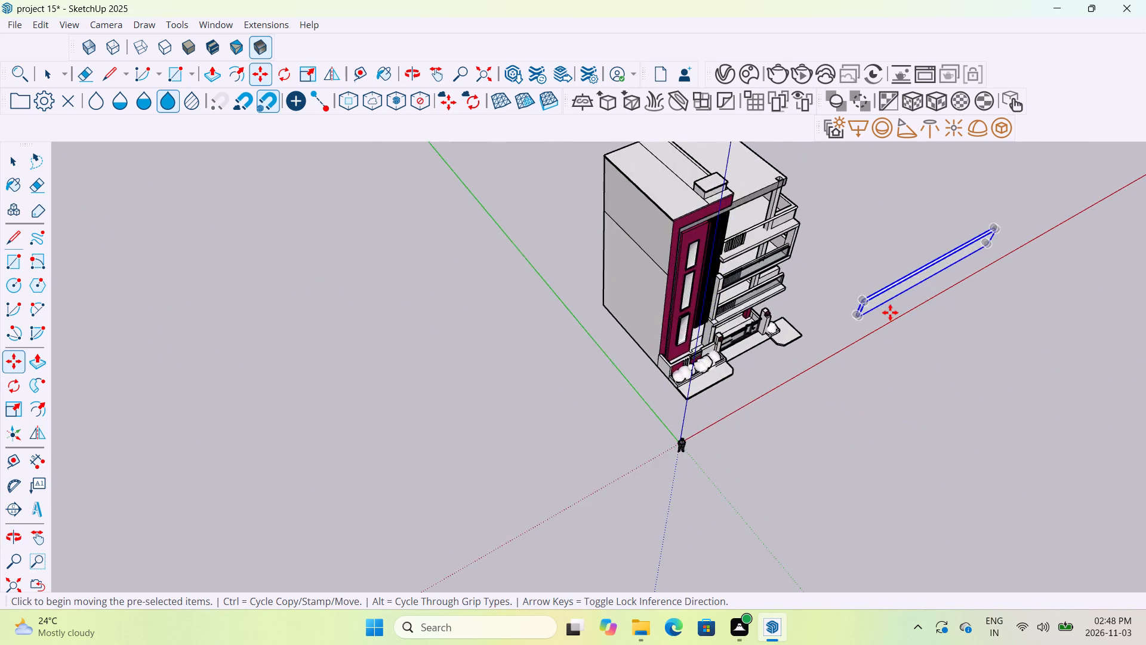
scroll(890, 312, "up", 5)
right_click(842, 289)
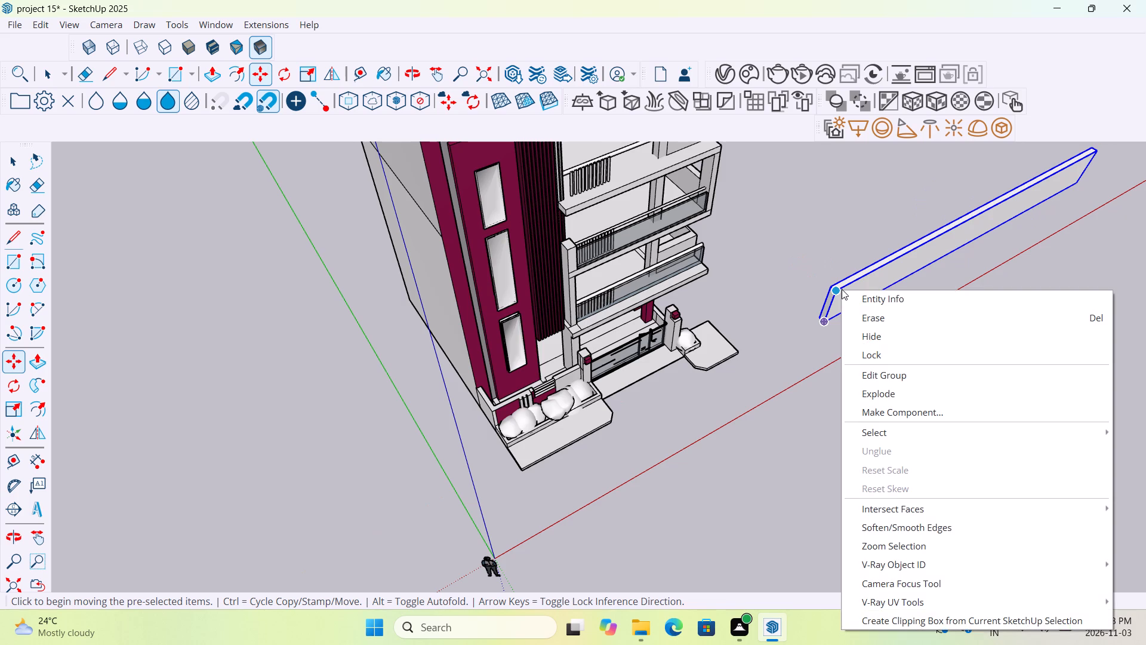
left_click(769, 269)
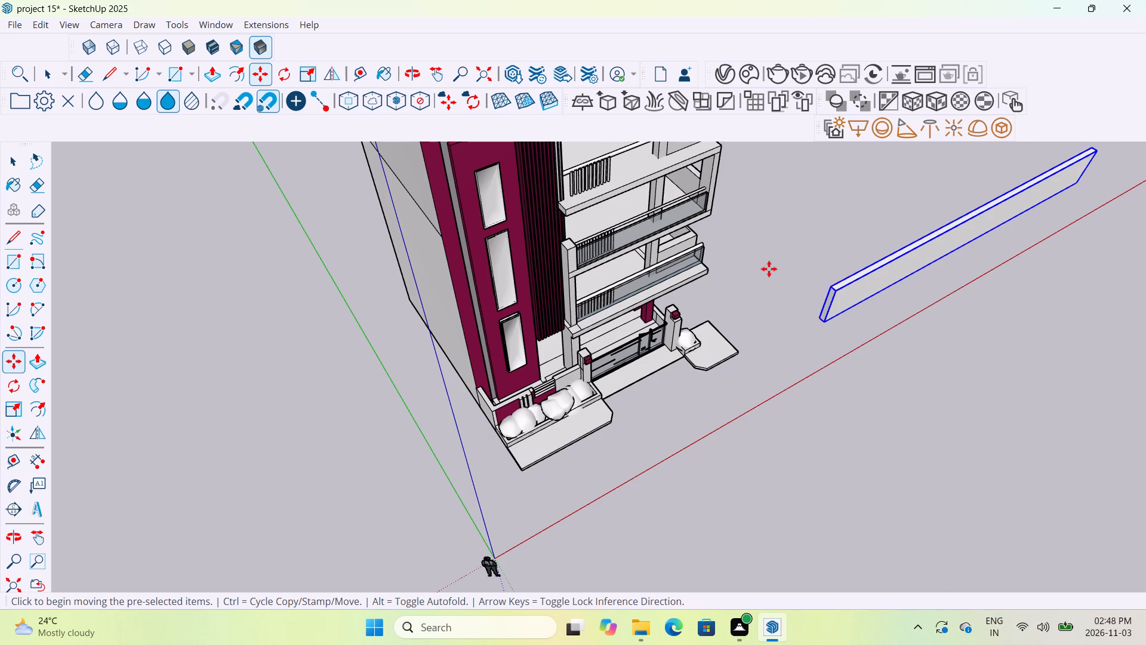
left_click(44, 69)
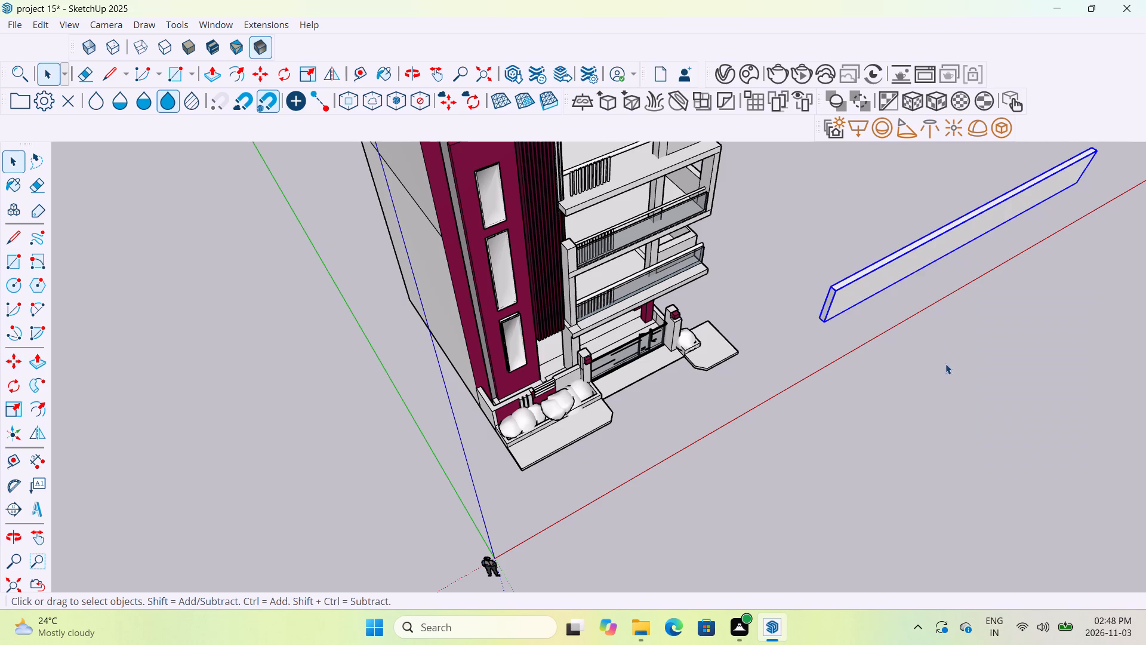
double_click(910, 271)
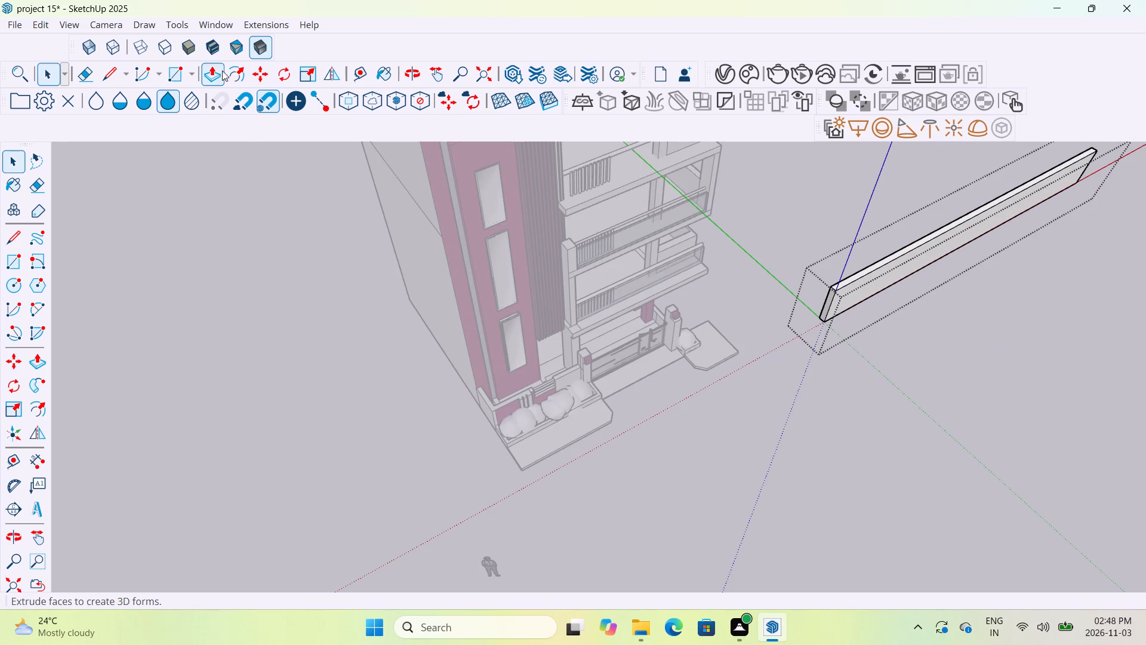
left_click(222, 71)
left_click_drag(828, 294, 990, 224)
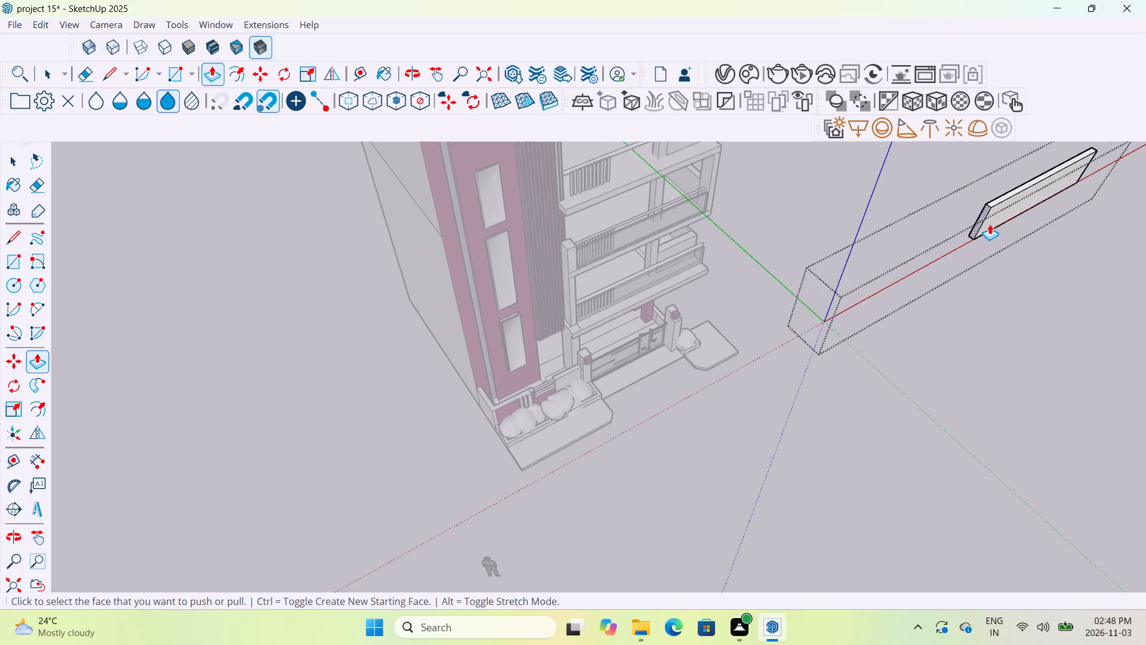
Close the shortened panel's group and return to the main model.
scroll(1008, 229, "up", 8)
key("m")
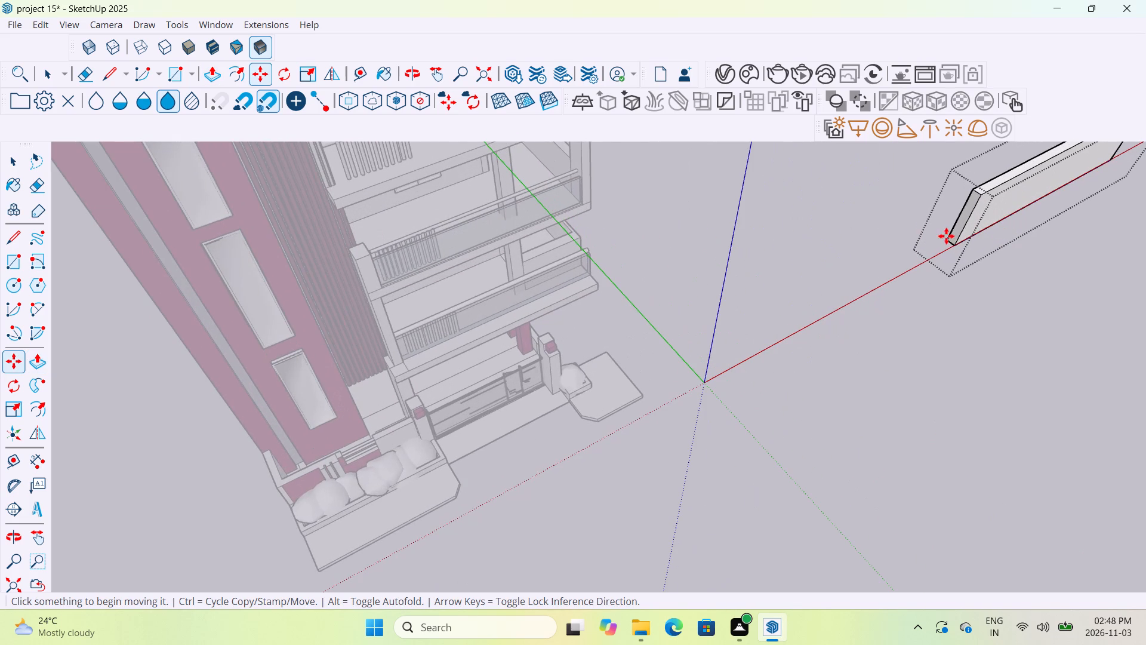
key("Escape")
left_click(932, 308)
key("Escape")
key("Escape")
key("Escape")
key("Escape")
key("Escape")
left_click(61, 77)
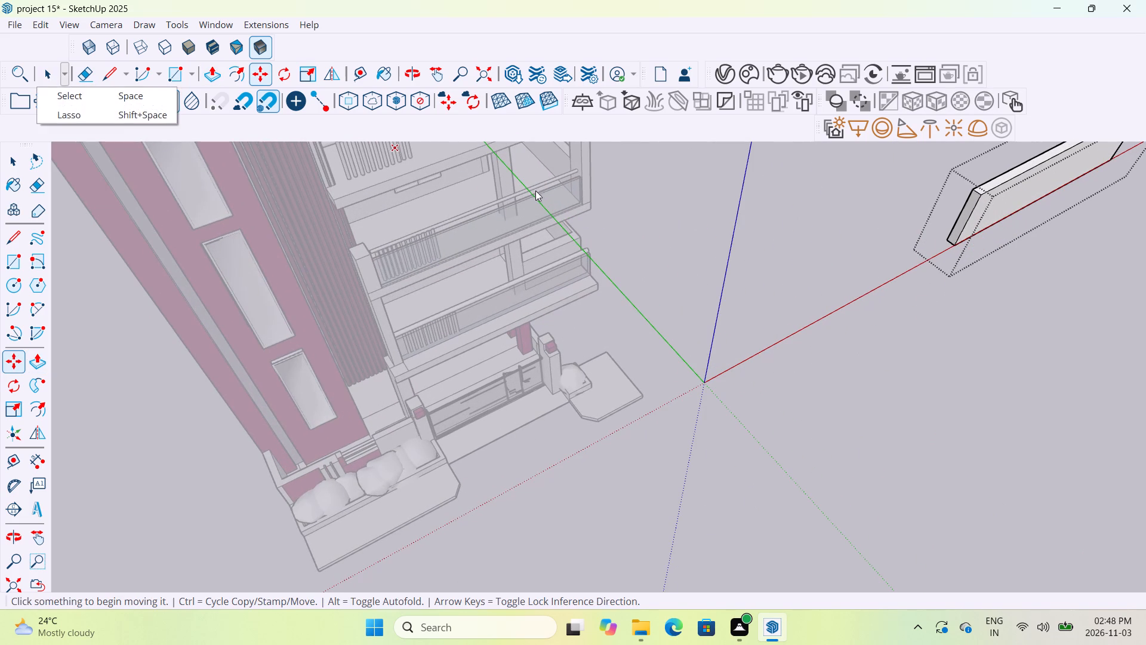
key("Escape")
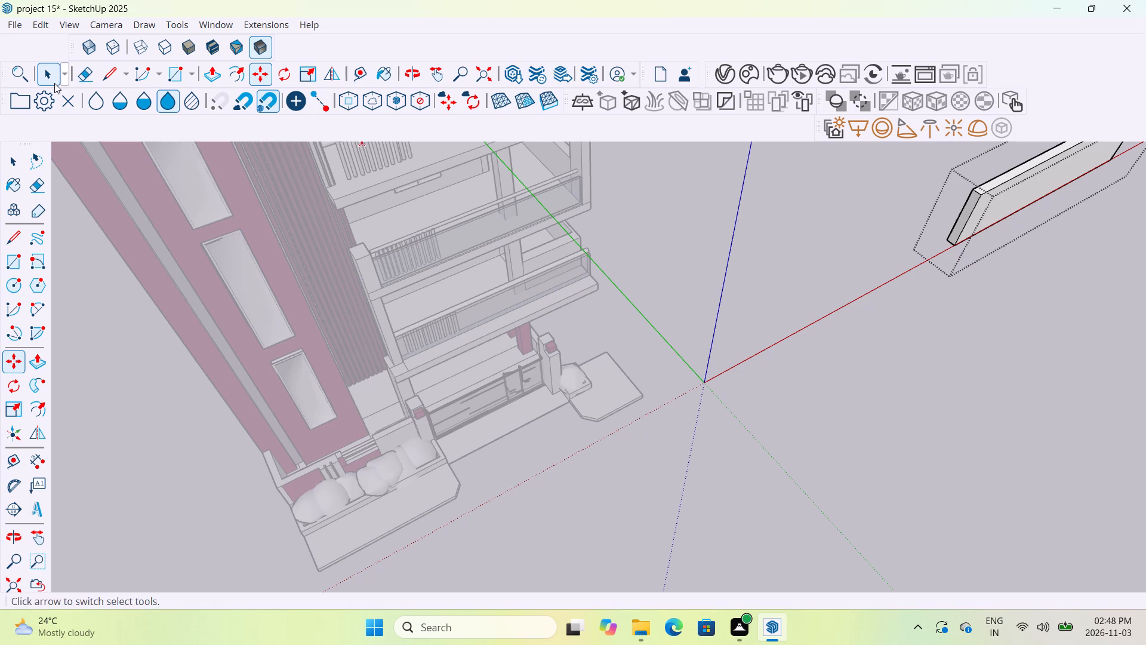
left_click(54, 83)
left_click(929, 259)
left_click(904, 292)
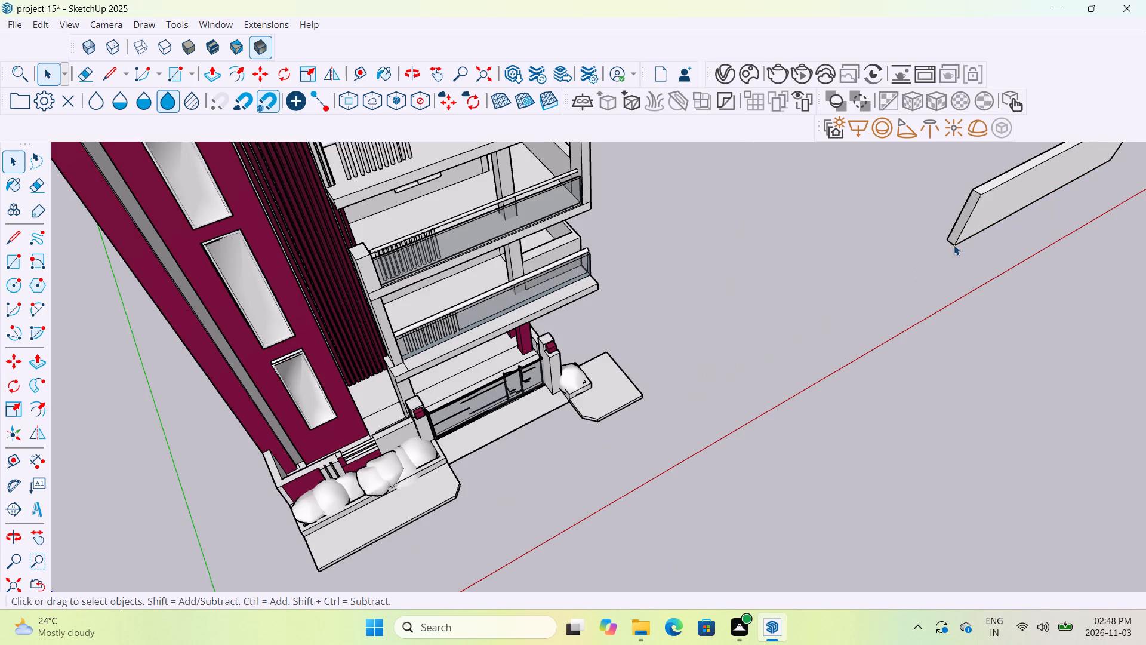
Move the shortened panel group by its lower end corner onto the upper terrace's front ledge, at the end beside the burgundy ribbed wall.
left_click(954, 245)
key("m")
left_click(954, 245)
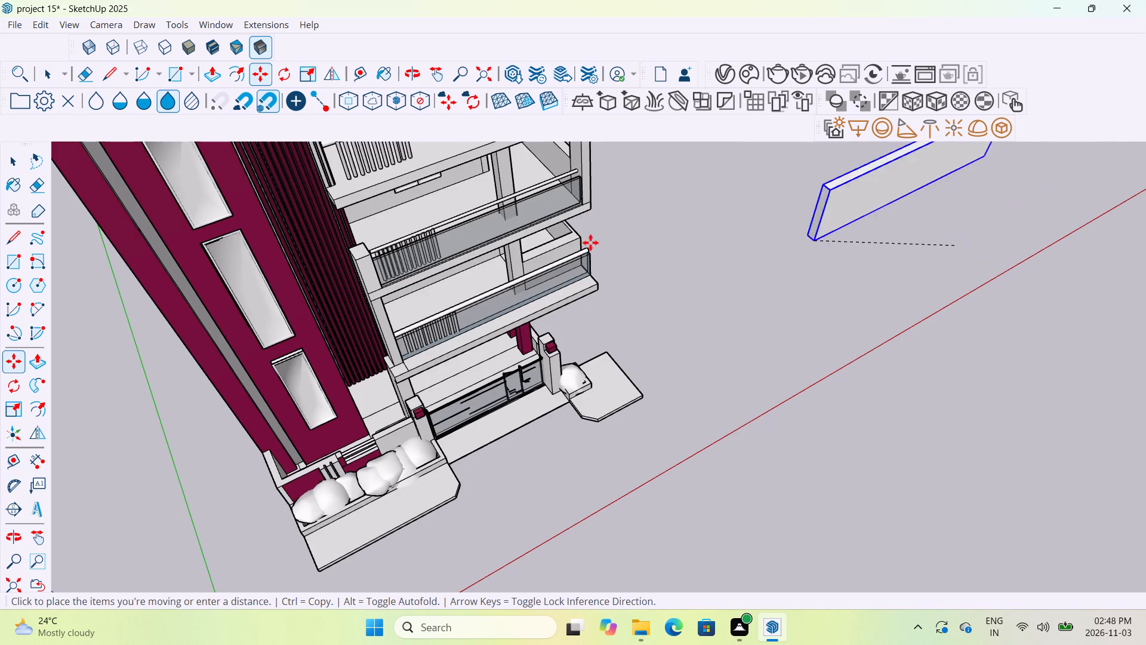
scroll(403, 205, "down", 5)
scroll(375, 198, "up", 6)
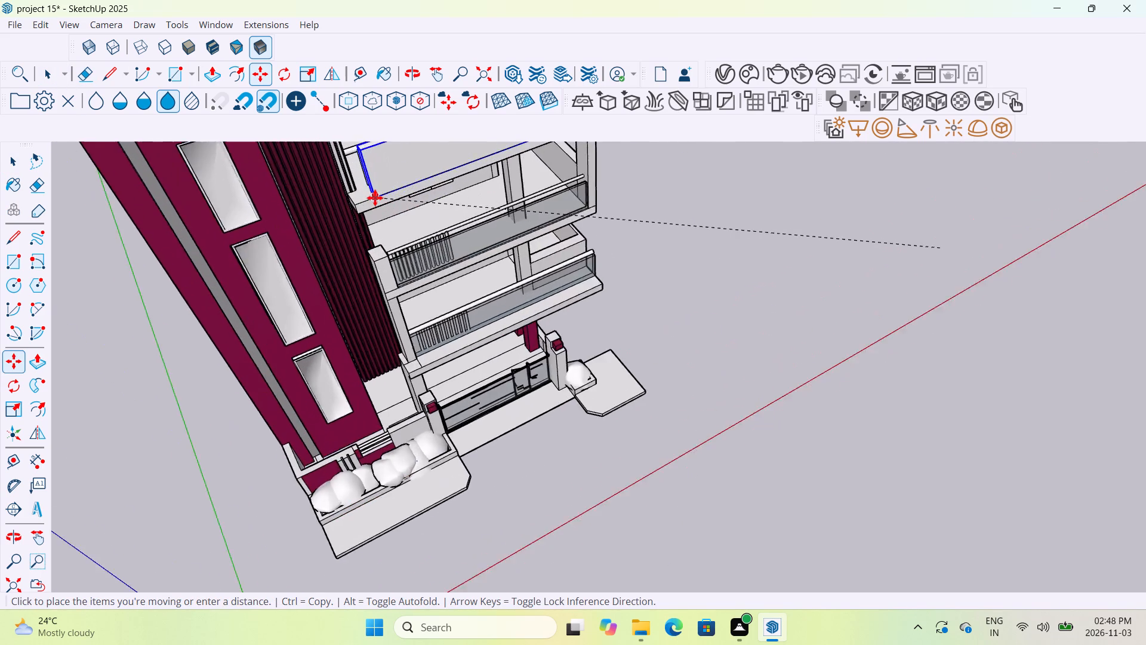
scroll(375, 198, "up", 10)
scroll(352, 199, "down", 16)
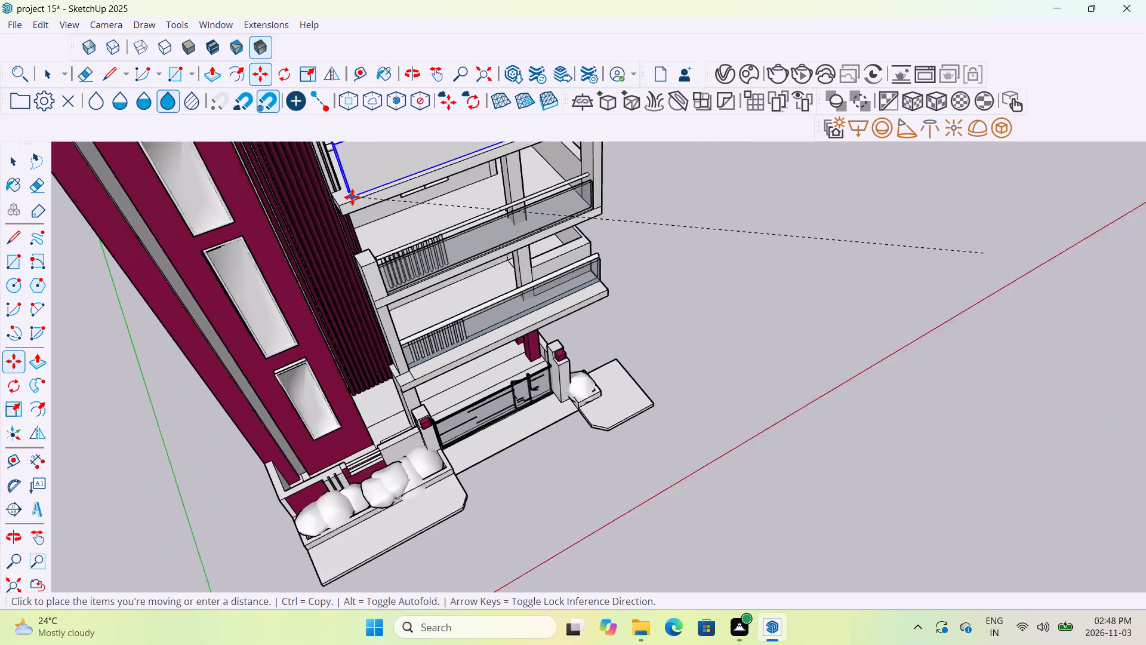
scroll(352, 197, "down", 2)
scroll(353, 197, "up", 6)
middle_click_drag(901, 363, 784, 389)
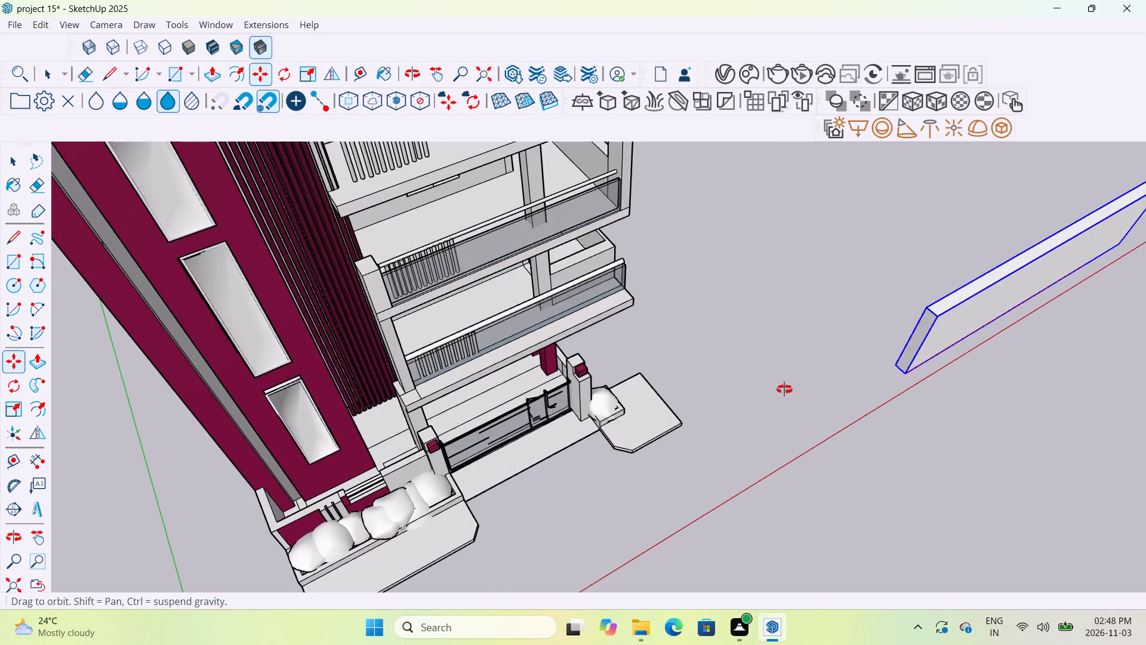
middle_click_drag(784, 389, 618, 392)
scroll(618, 392, "down", 6)
scroll(579, 228, "up", 9)
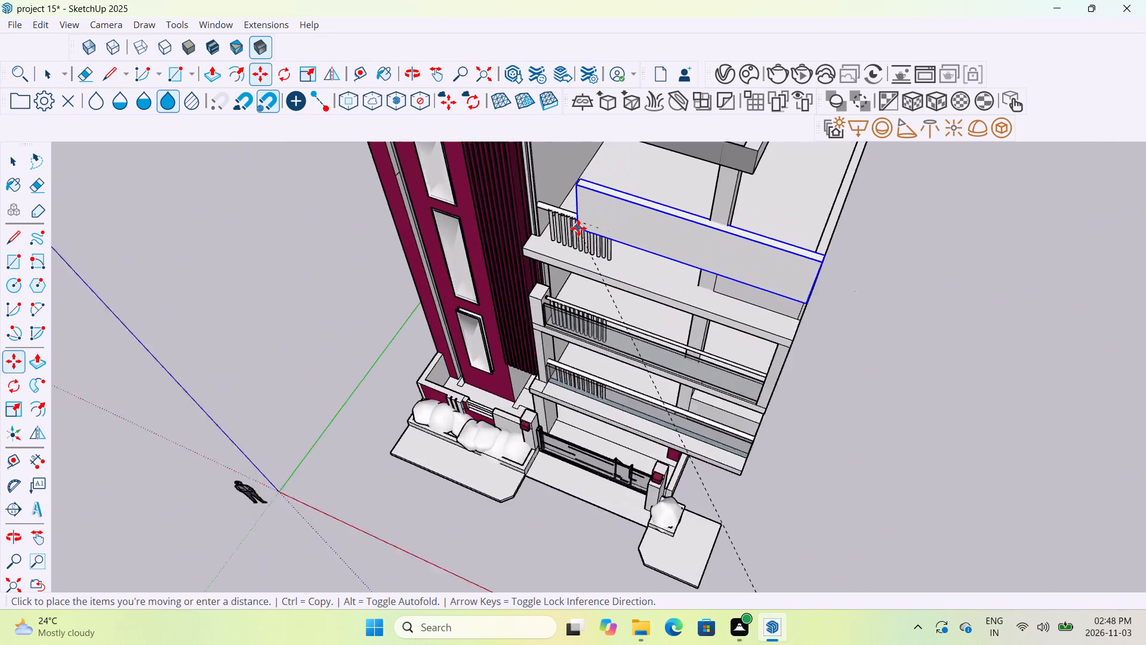
scroll(578, 228, "up", 6)
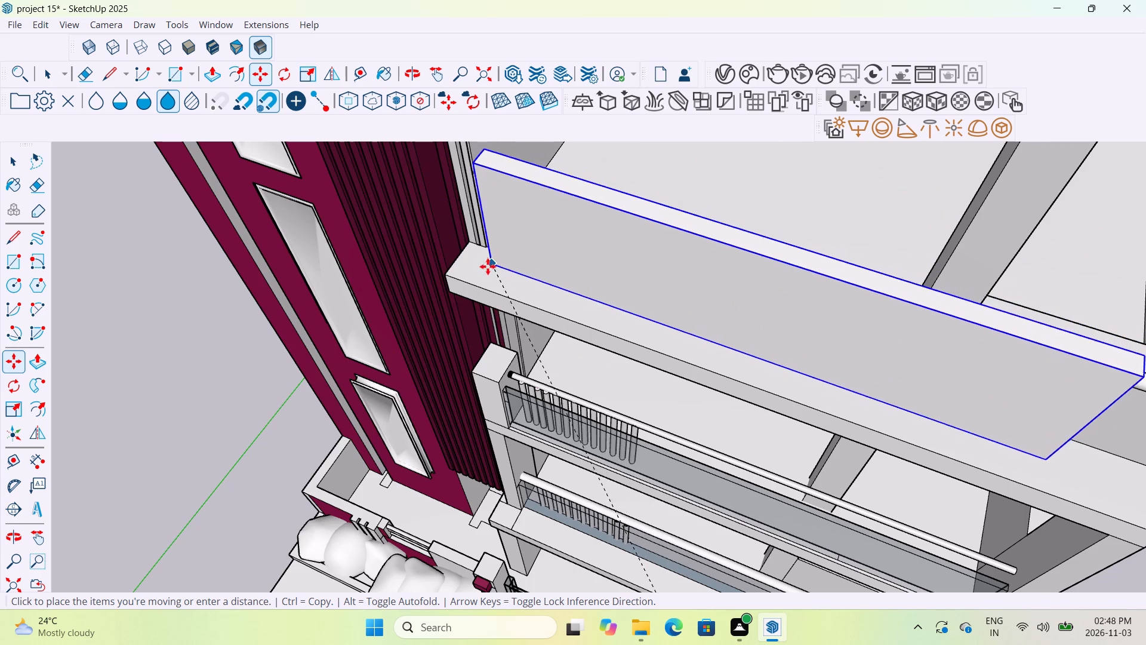
scroll(484, 268, "up", 4)
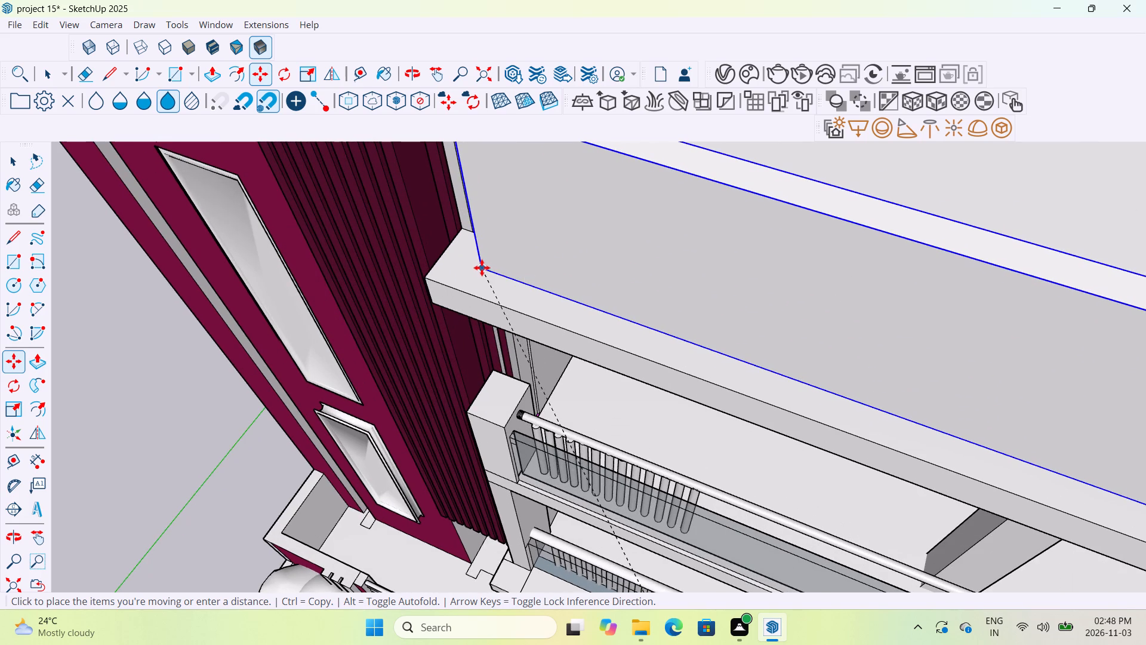
left_click(482, 267)
Open the panel group on the upper terrace ledge and Push/Pull its front face inward to make the panel thinner.
middle_click_drag(528, 261, 531, 319)
scroll(531, 319, "down", 6)
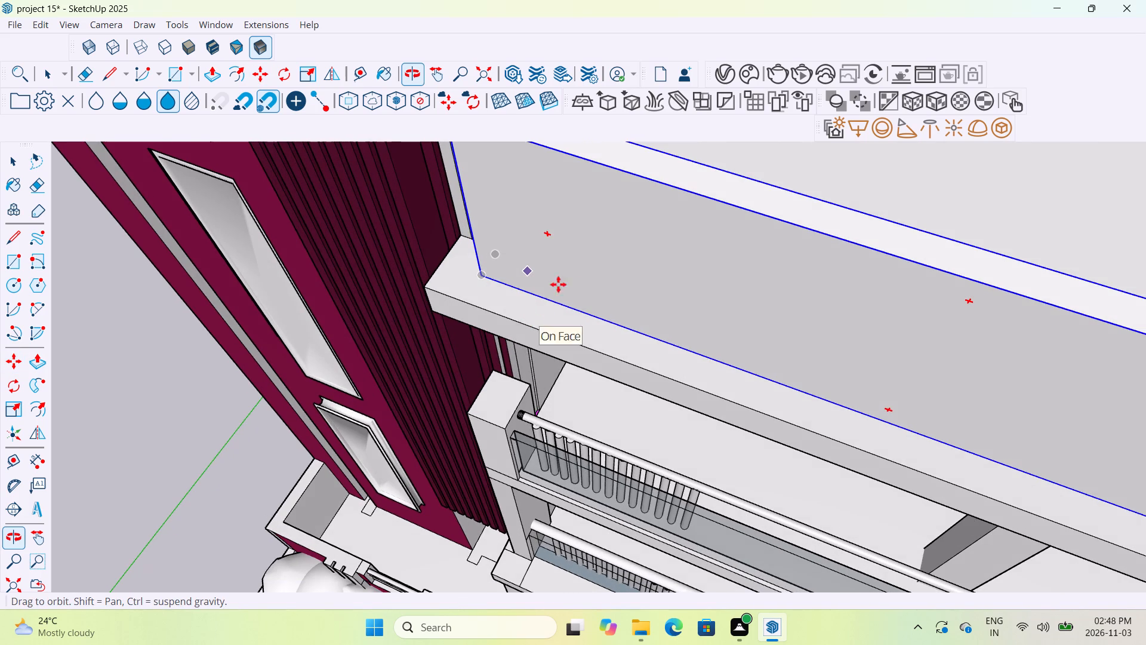
left_click(44, 76)
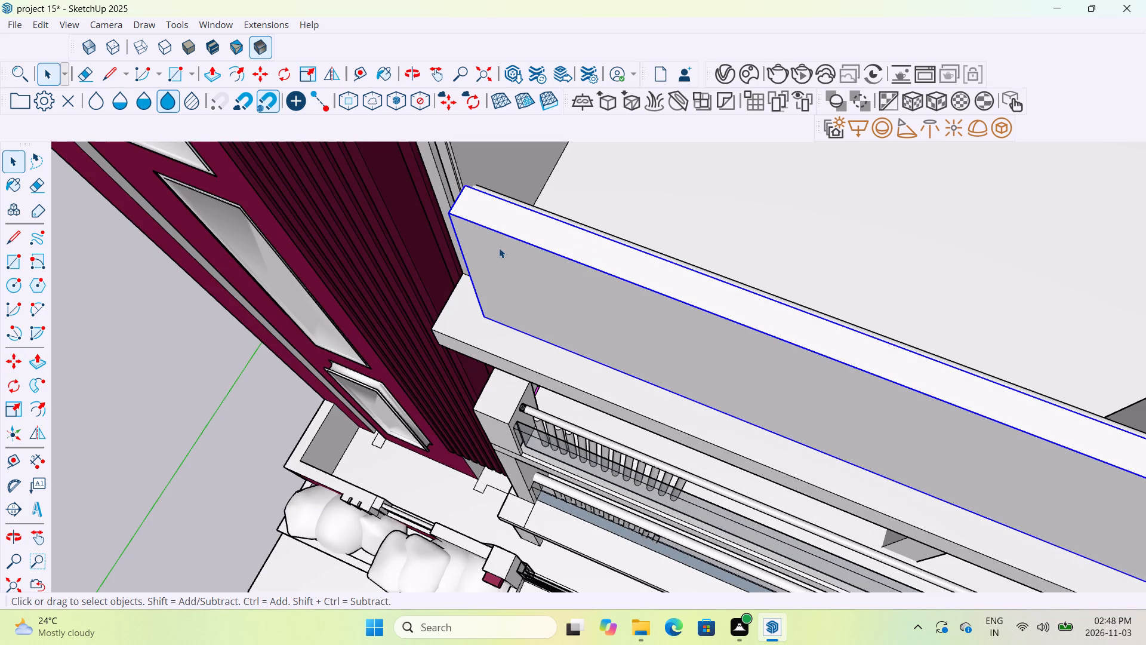
double_click(499, 248)
left_click(214, 73)
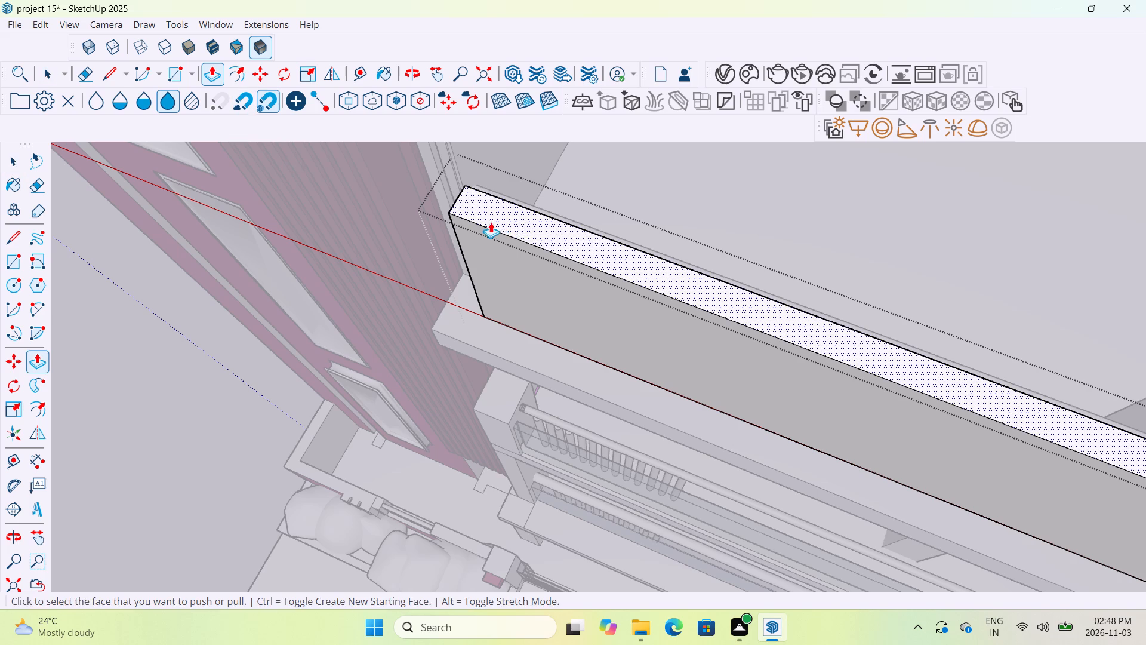
left_click_drag(523, 222, 532, 247)
middle_click_drag(544, 322, 627, 209)
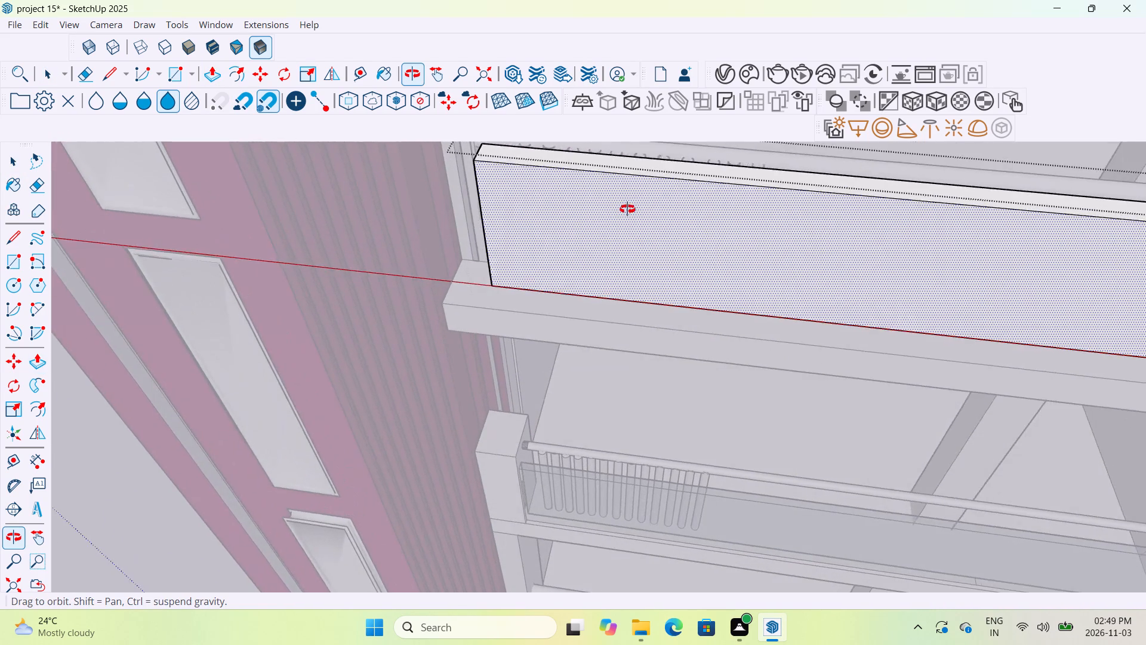
middle_click_drag(627, 209, 631, 200)
scroll(631, 200, "down", 4)
middle_click_drag(677, 218, 676, 200)
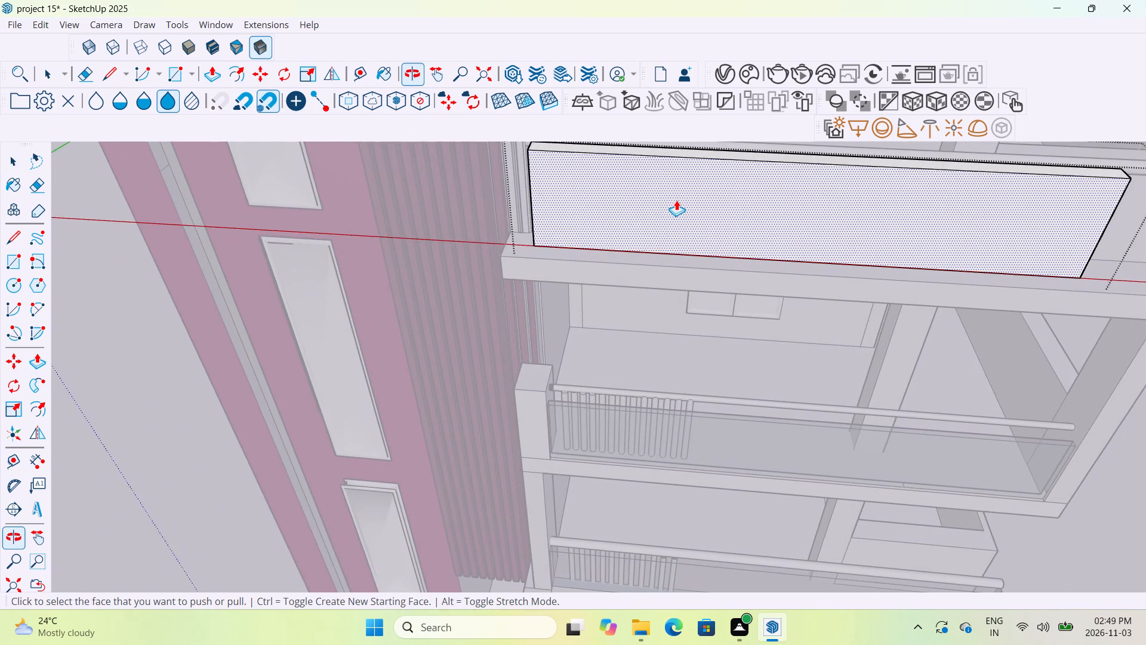
scroll(676, 200, "down", 1)
left_click(676, 200)
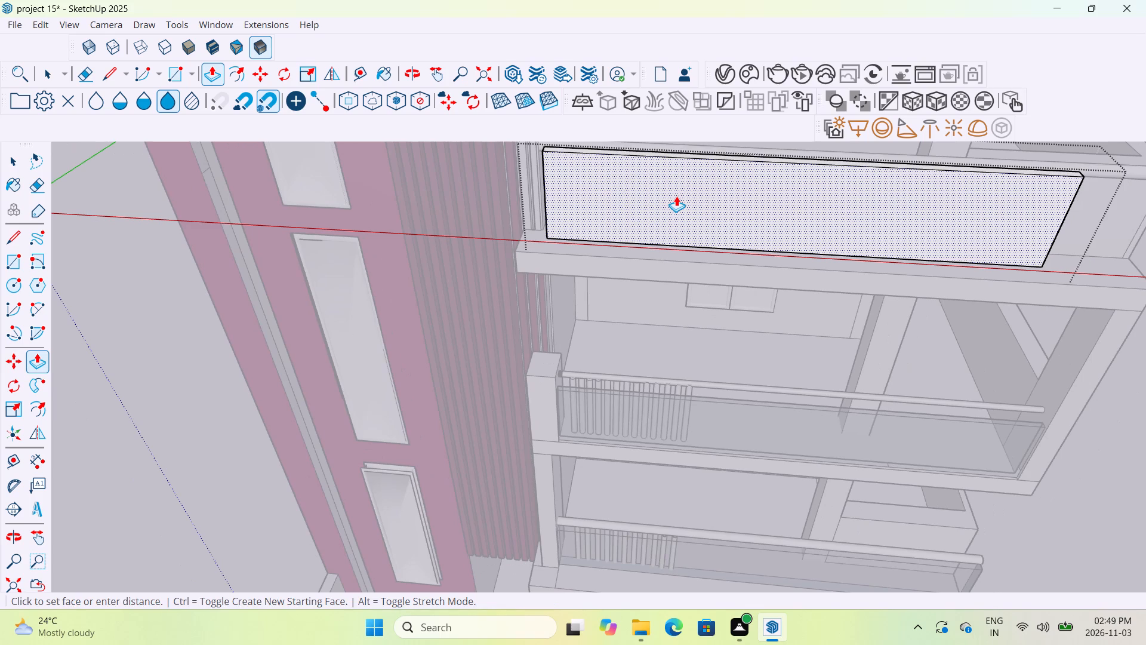
left_click(676, 196)
Push/Pull the panel's outer end face outward to lengthen the panel to the far end of the terrace's front ledge.
scroll(1104, 247, "down", 11)
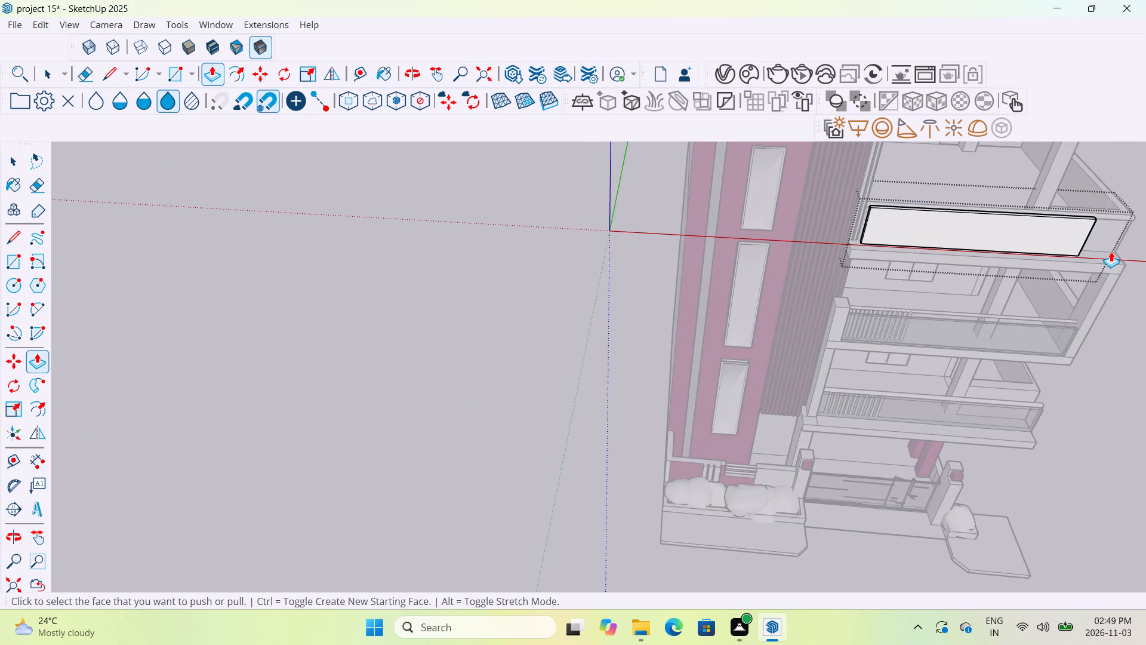
middle_click_drag(1126, 279, 1031, 289)
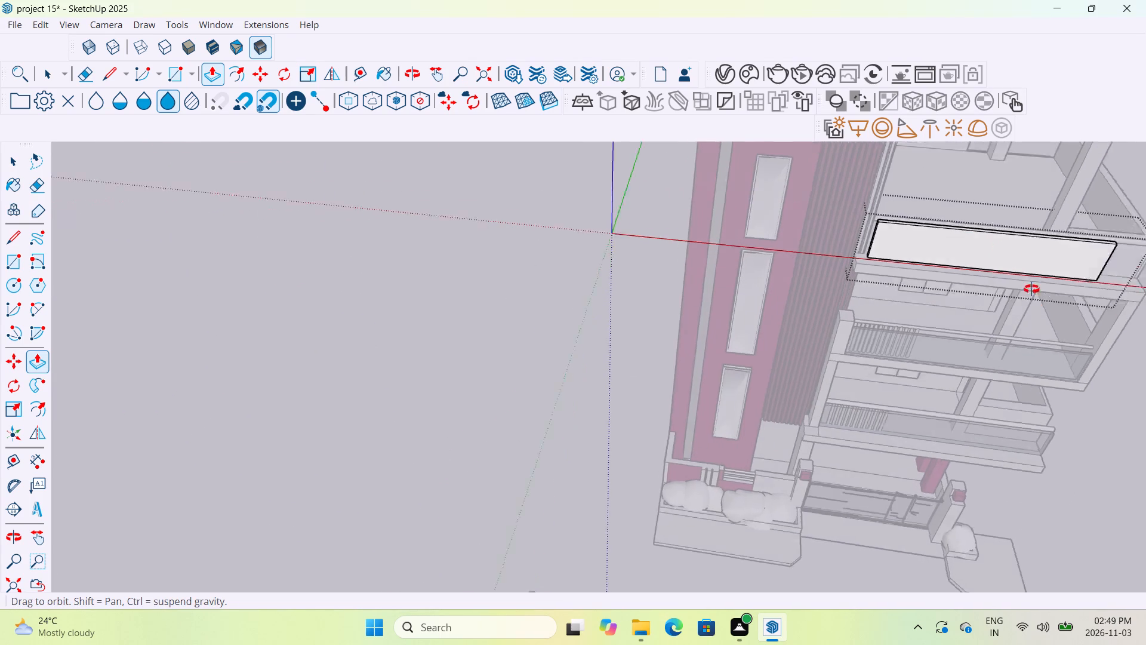
middle_click_drag(1031, 289, 990, 277)
scroll(990, 277, "down", 10)
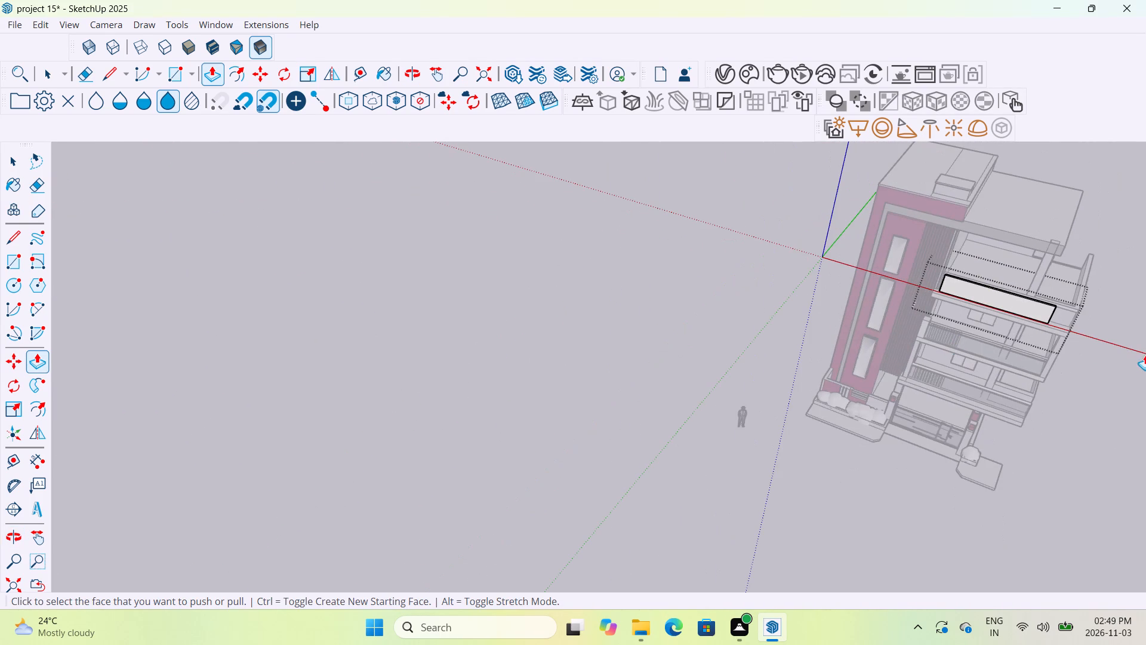
middle_click_drag(1066, 353, 917, 317)
scroll(917, 317, "down", 6)
middle_click_drag(1071, 423, 1051, 352)
scroll(1049, 374, "up", 15)
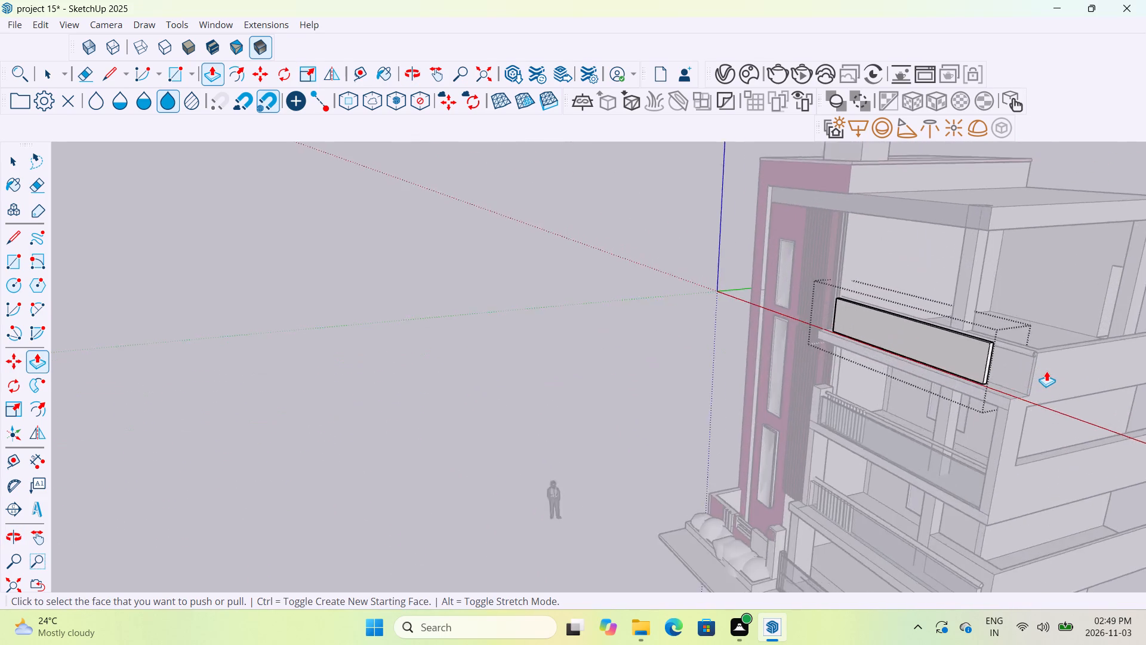
scroll(1046, 371, "up", 11)
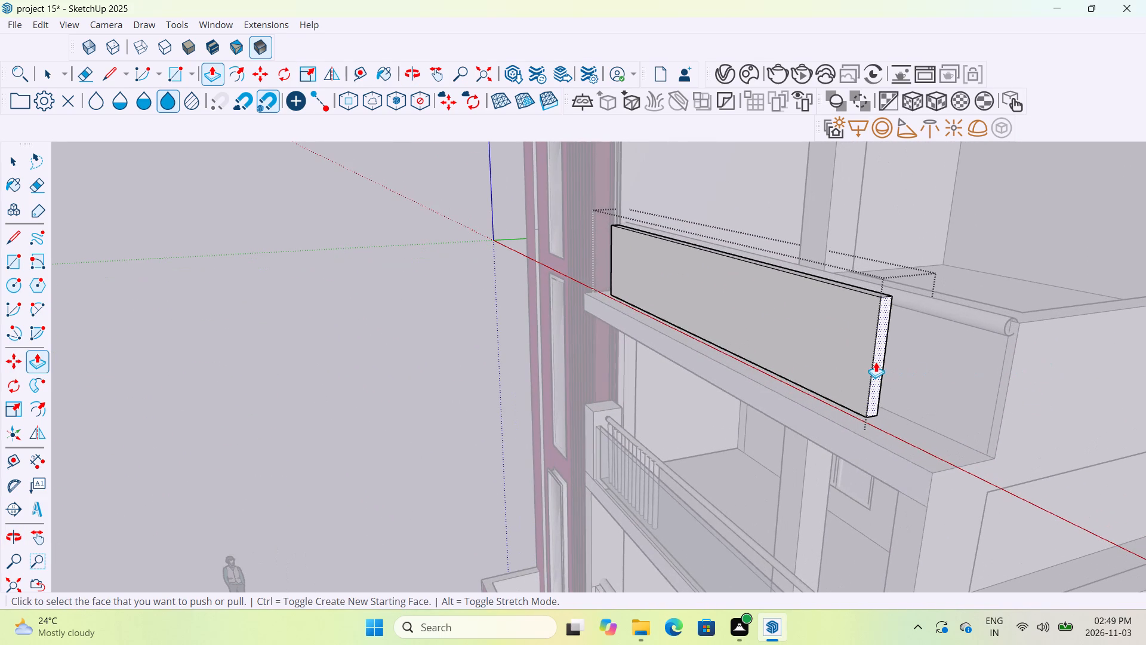
left_click(876, 362)
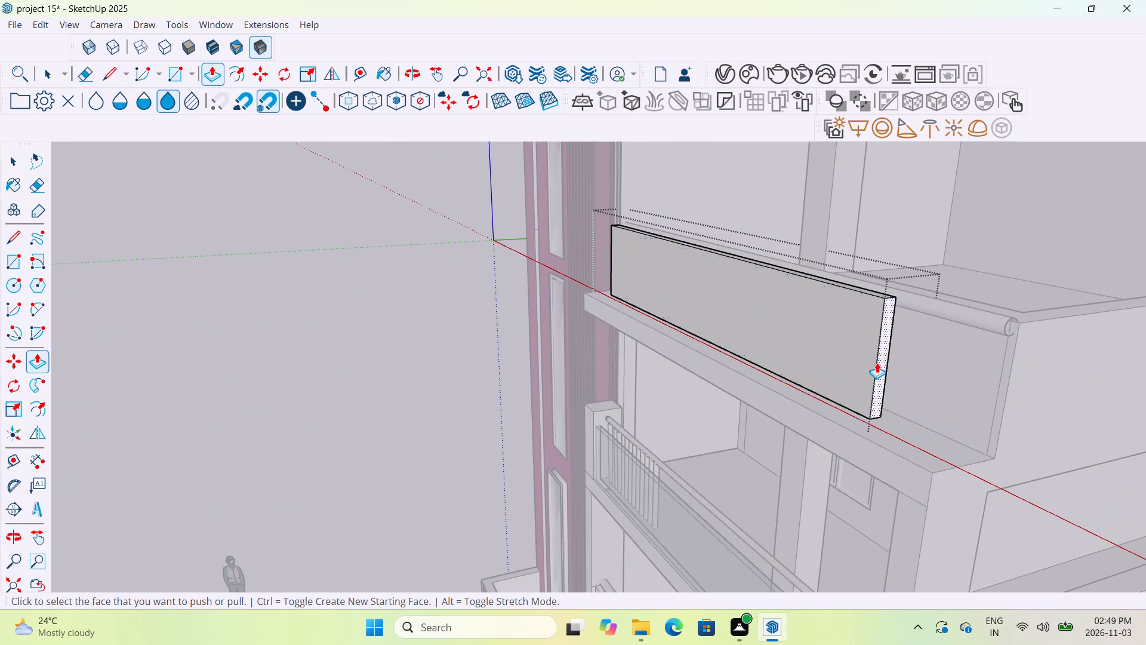
left_click(880, 359)
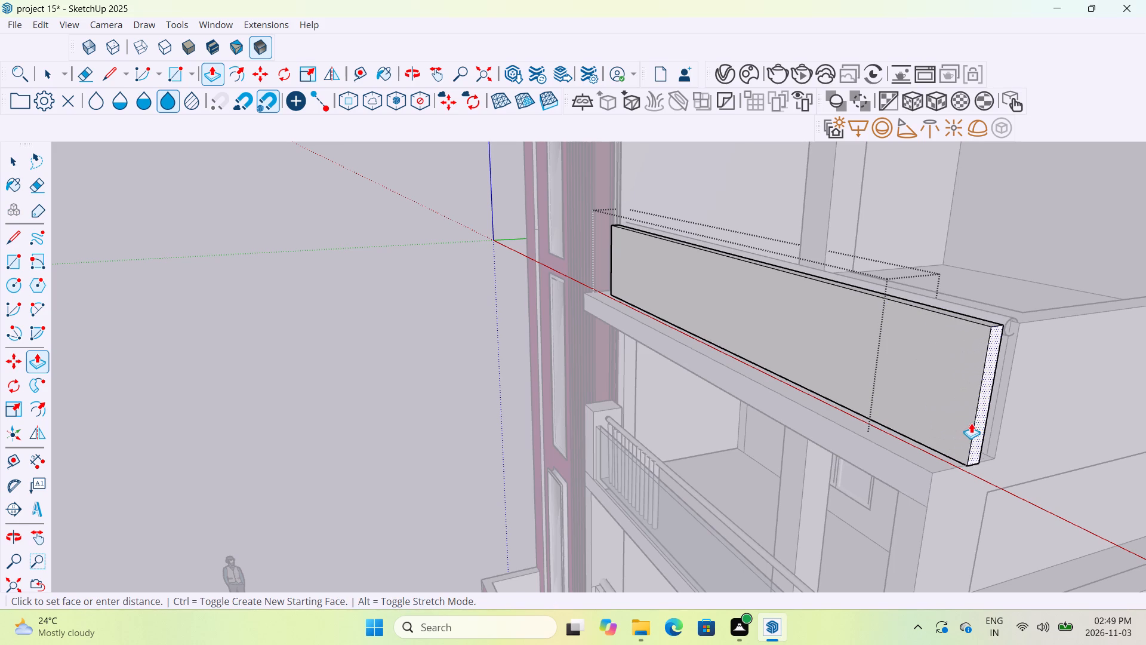
left_click(1032, 354)
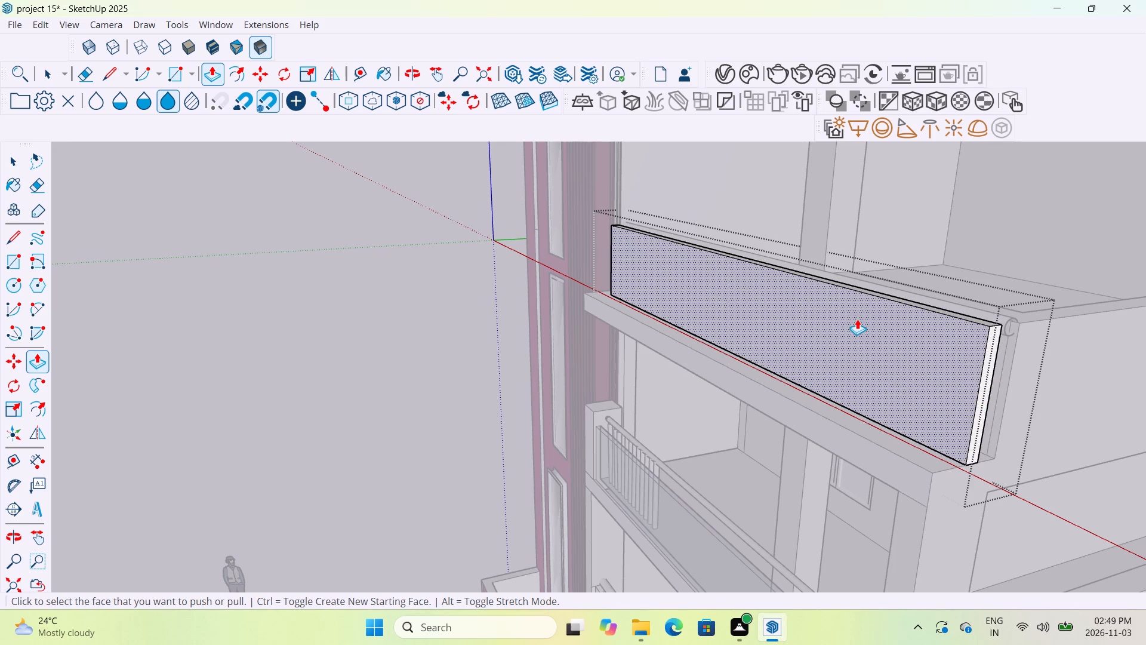
Paint the upper terrace panel's front, end and top faces with the Glass_Basic_01 material.
left_click(207, 17)
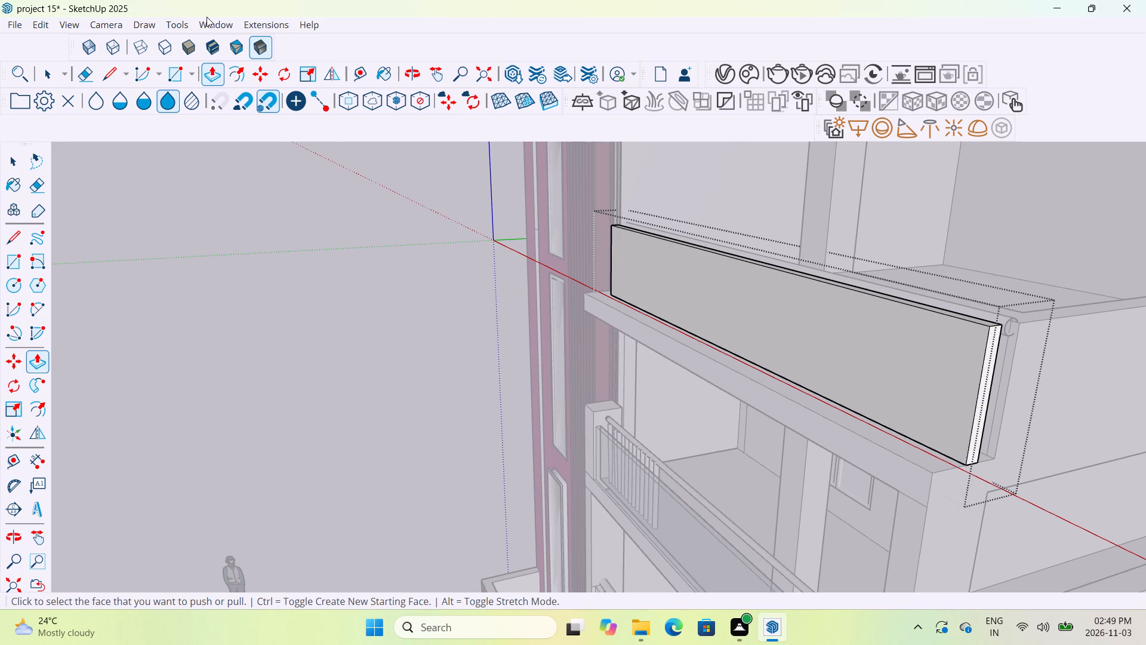
left_click(217, 25)
left_click(233, 26)
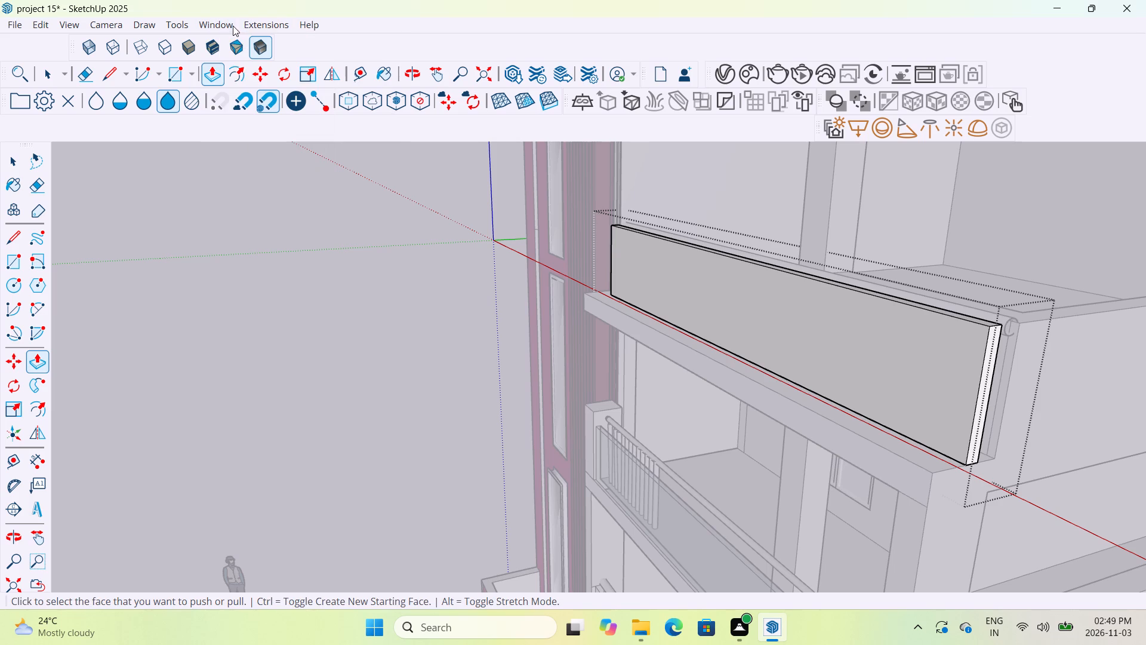
left_click(226, 27)
left_click(247, 42)
left_click(358, 41)
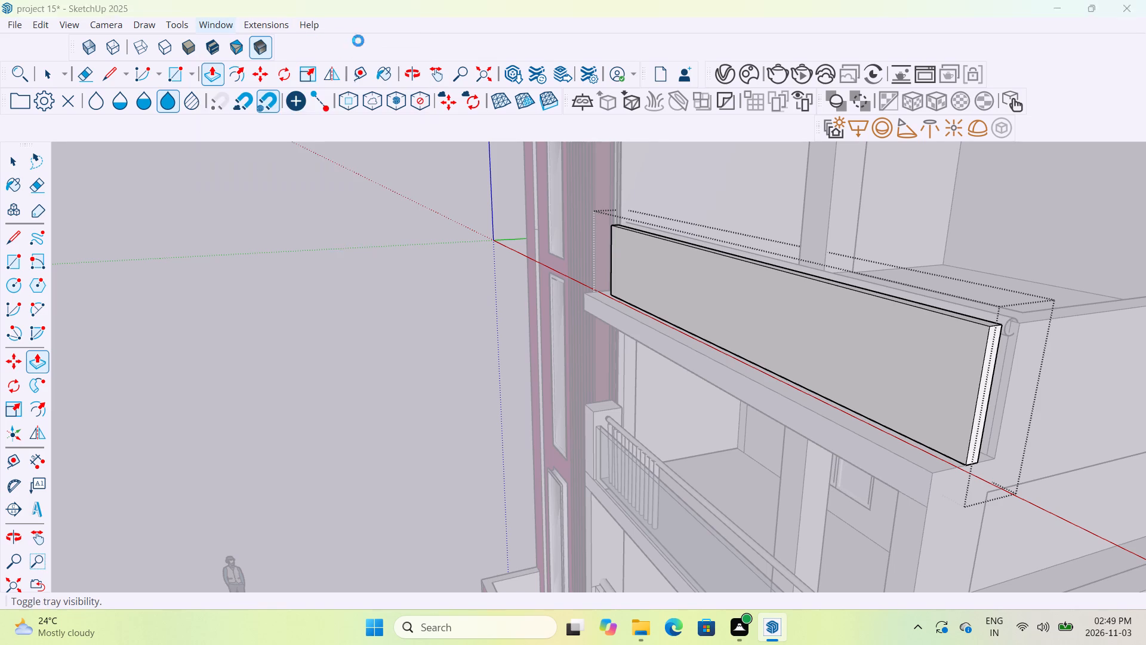
left_click(183, 248)
left_click(763, 299)
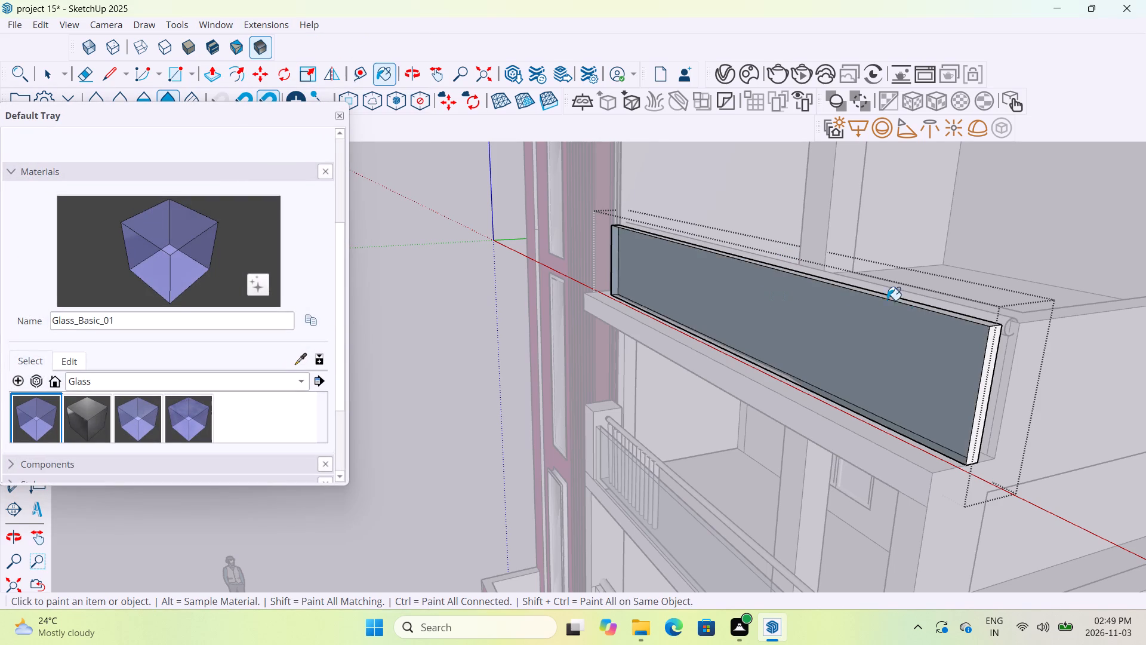
middle_click_drag(1002, 347, 799, 343)
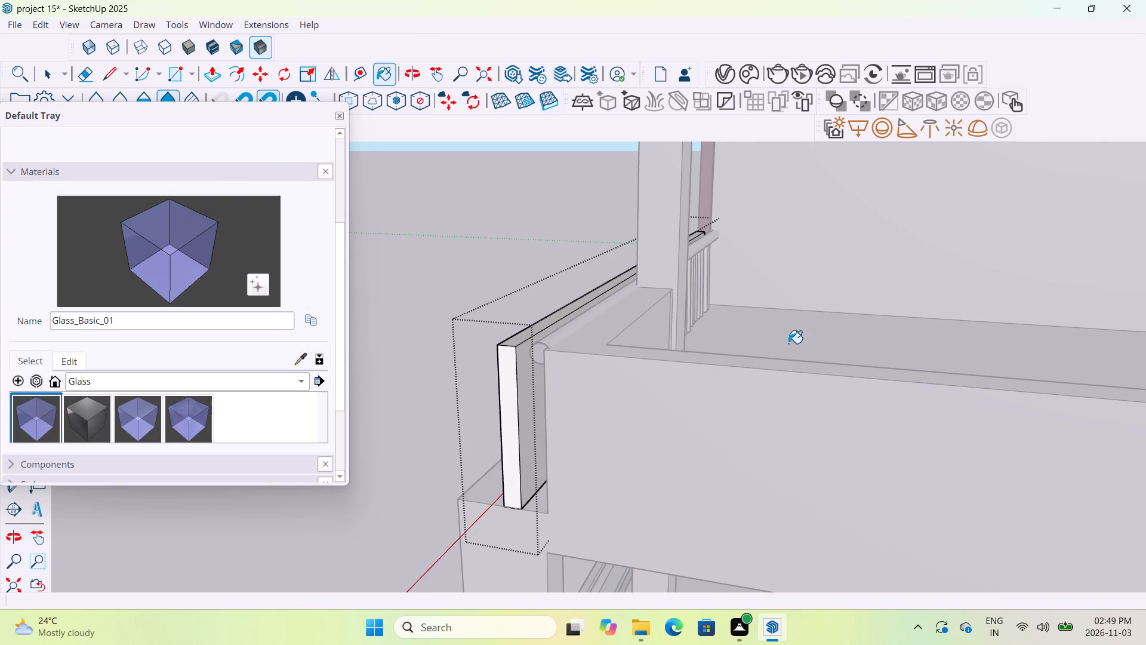
left_click(520, 392)
left_click(516, 393)
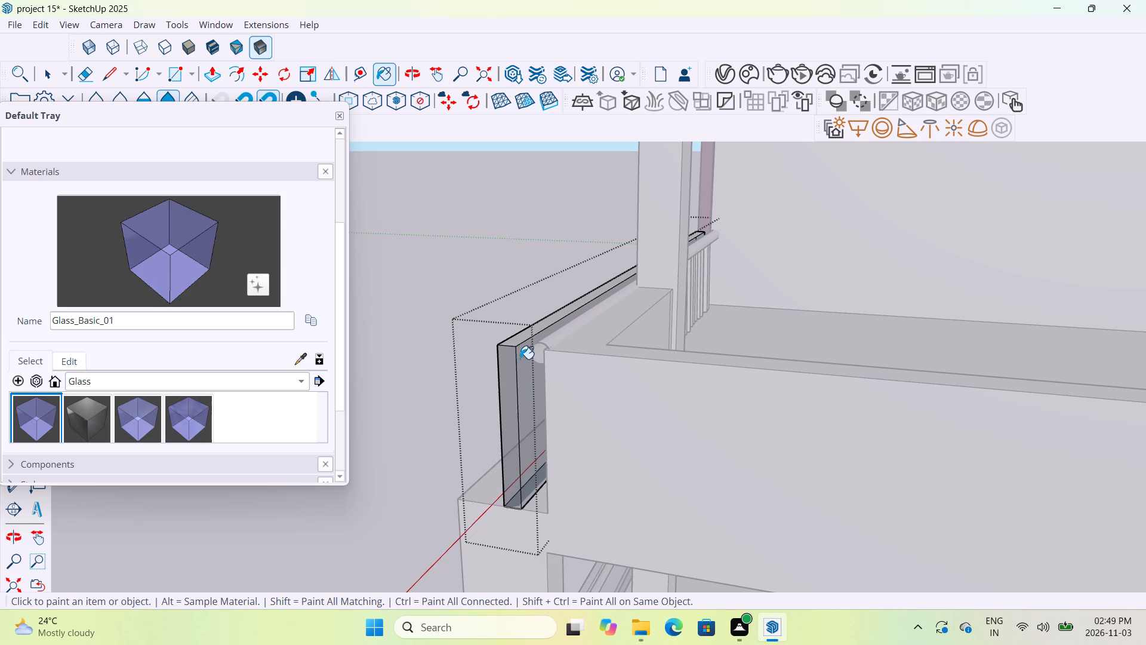
left_click(520, 343)
middle_click(481, 356)
middle_click_drag(481, 356, 556, 435)
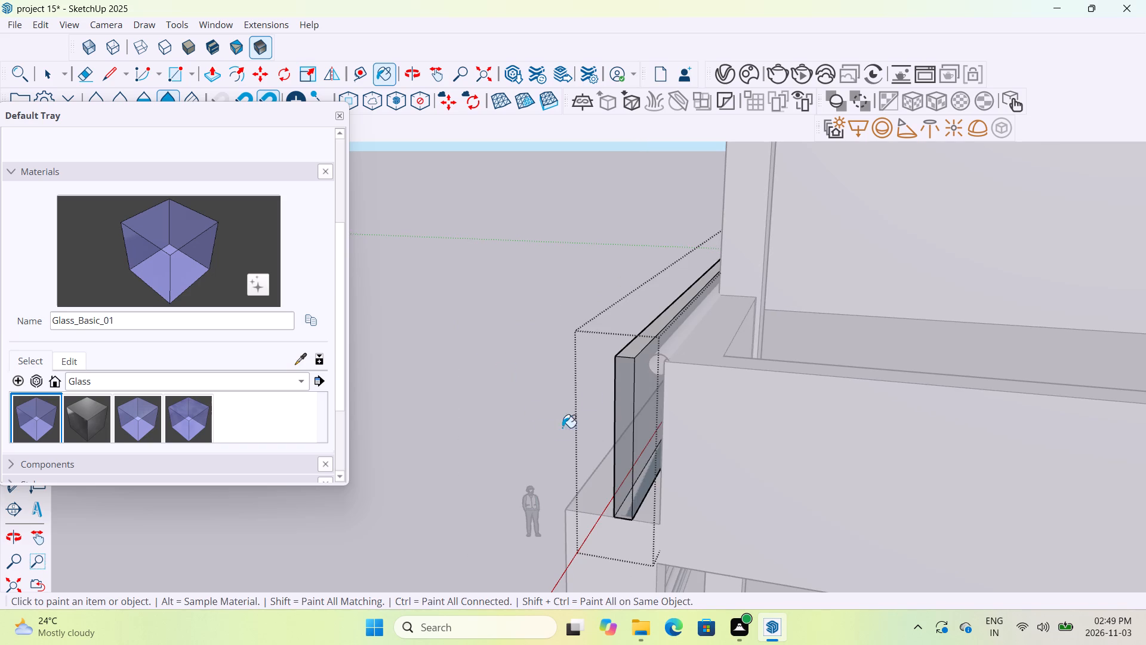
left_click(634, 349)
middle_click_drag(585, 345, 728, 441)
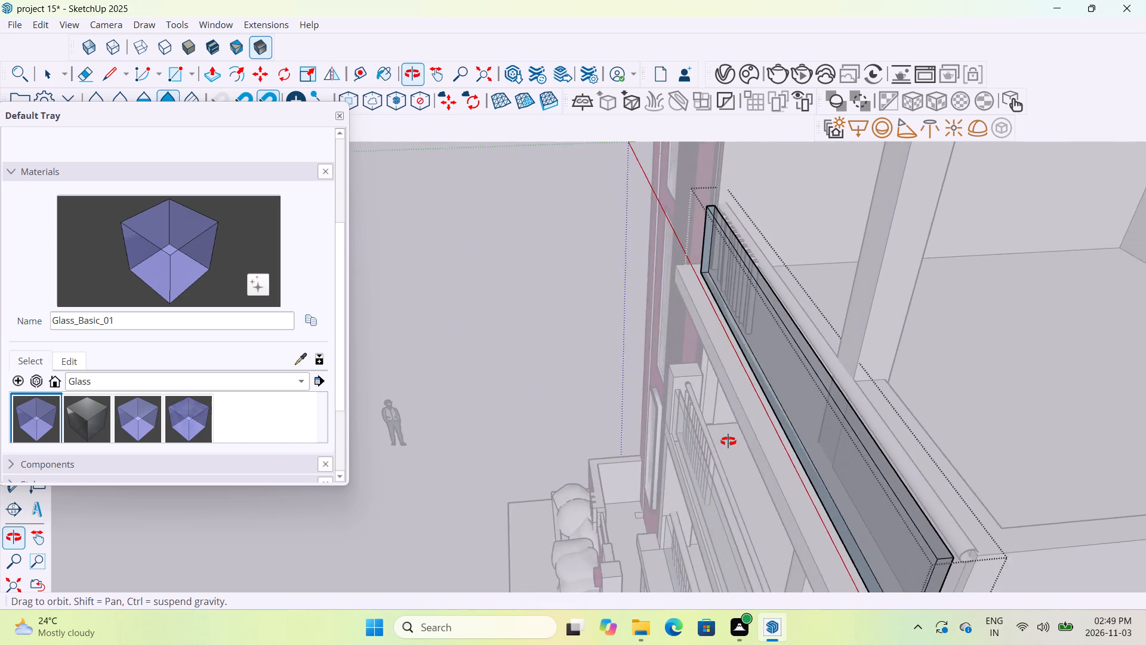
middle_click_drag(728, 441, 993, 330)
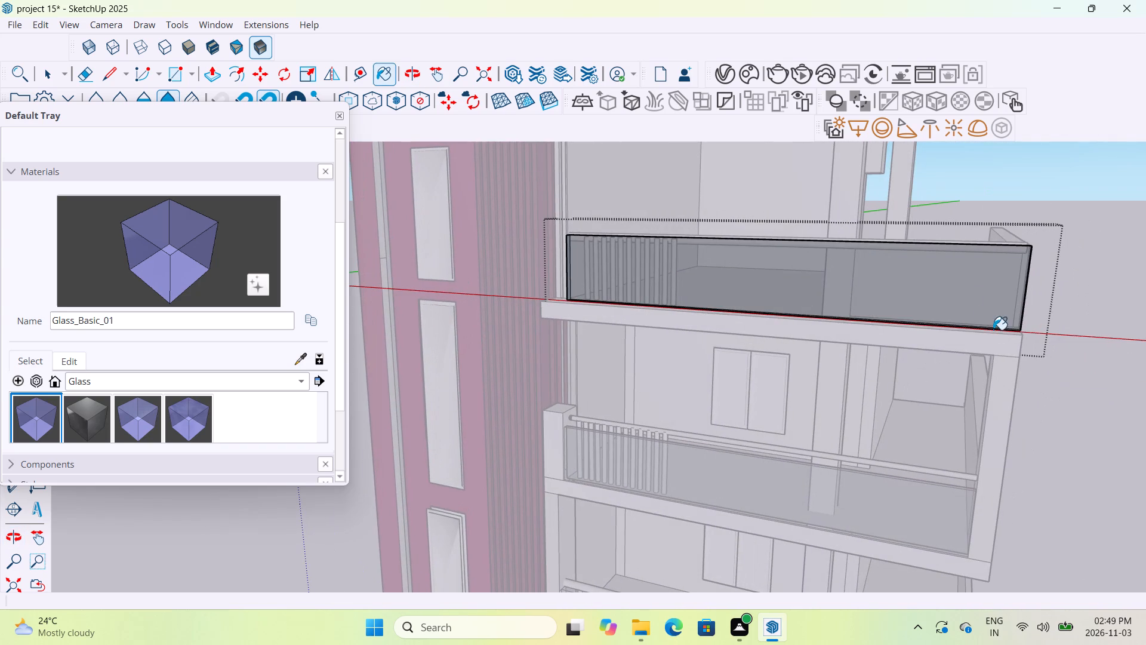
Put away the materials tray, close the glass panel's group and return to the main model.
right_click(950, 290)
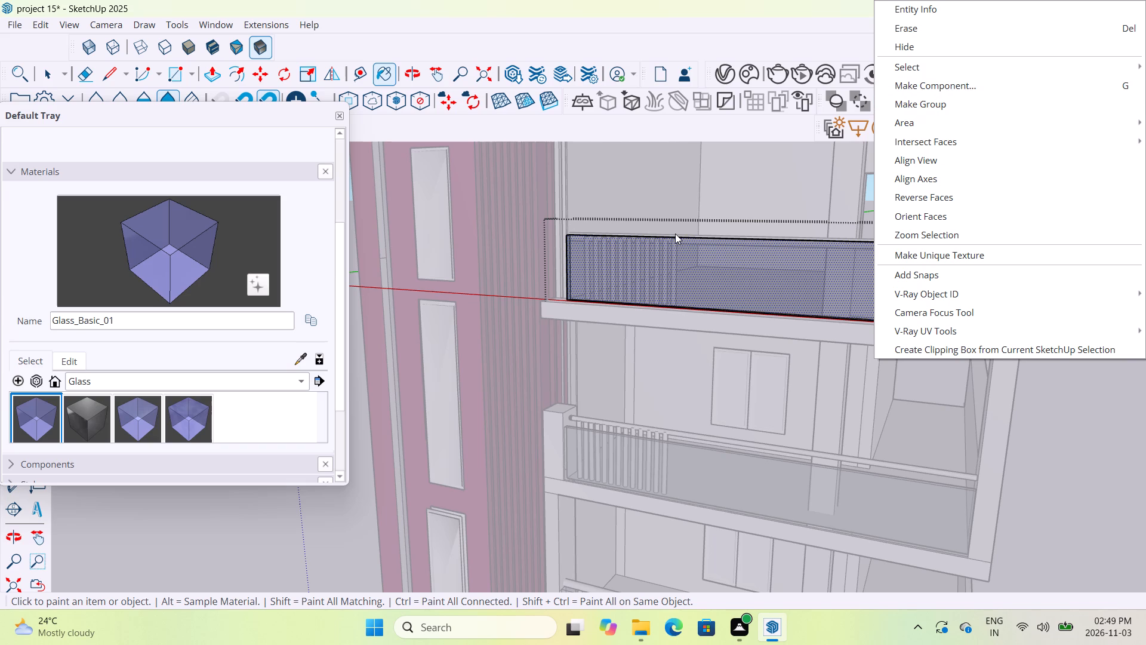
key("Escape")
key("Escape")
key("Escape")
left_click(1083, 411)
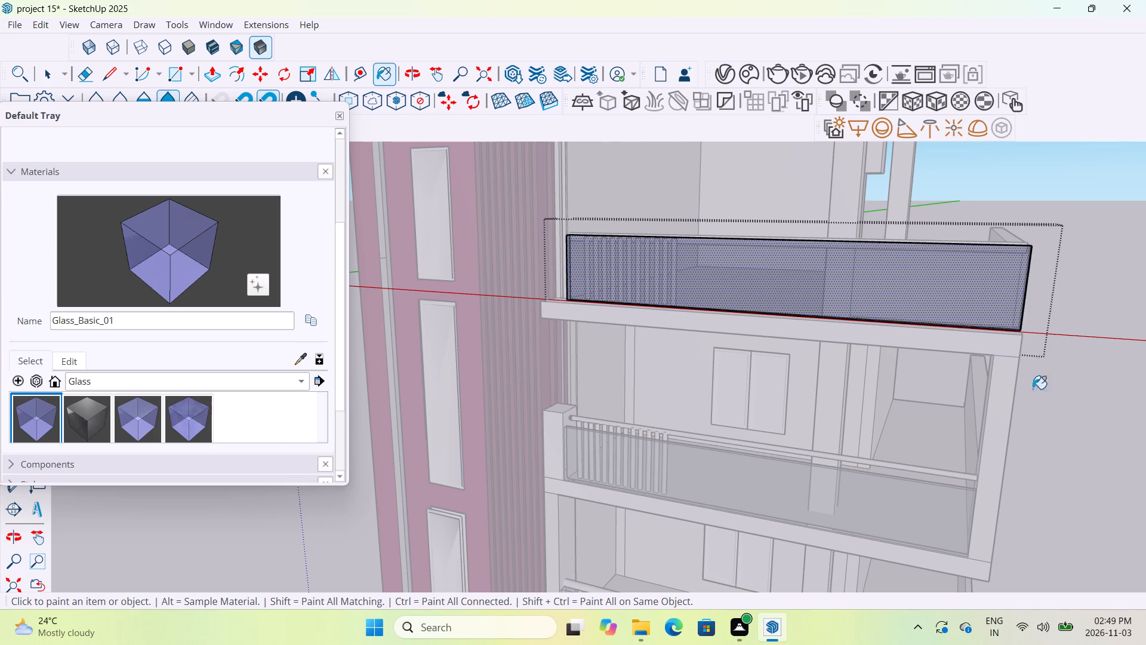
left_click(338, 118)
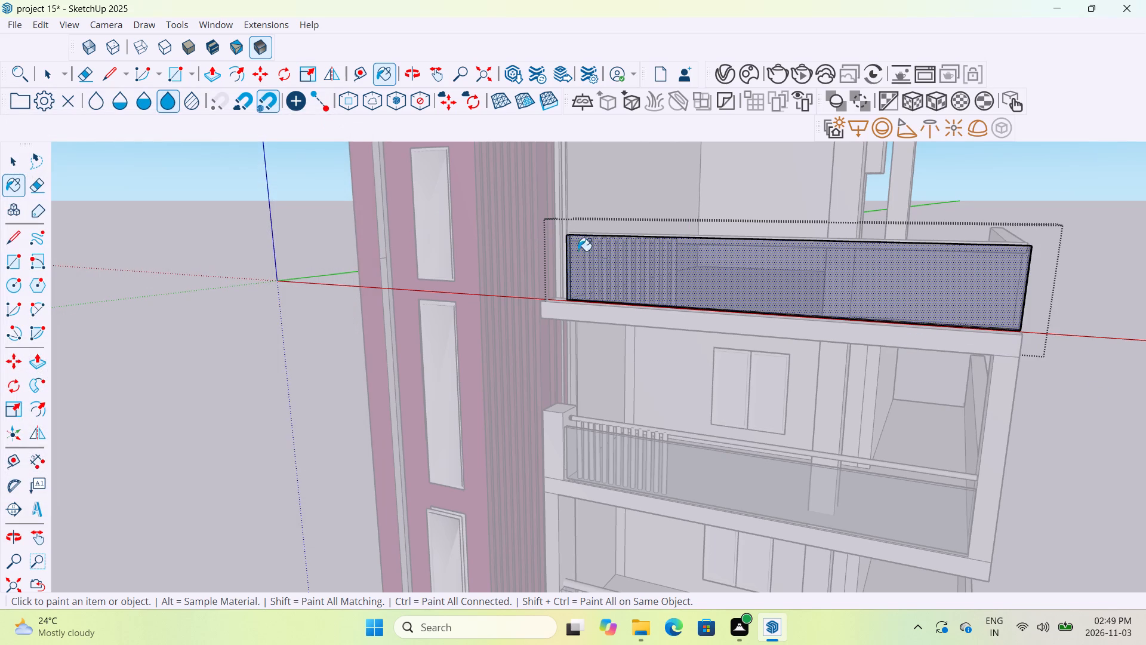
double_click(146, 319)
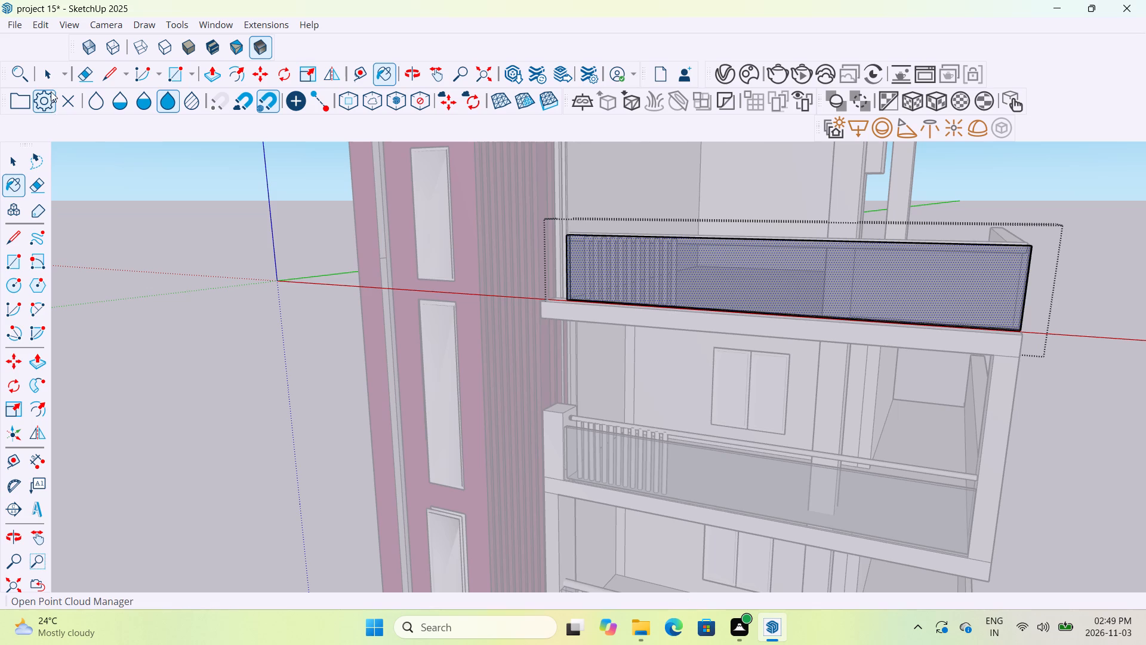
left_click(51, 75)
left_click(112, 242)
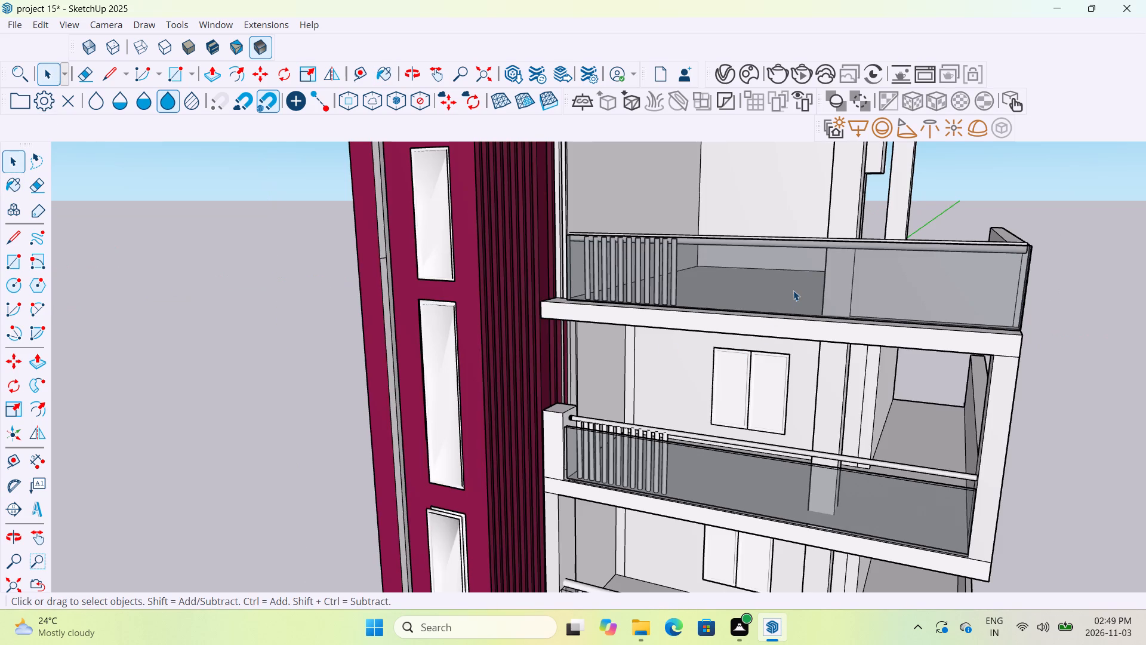
Explode the glass panel's group on the upper terrace's front ledge.
right_click(793, 290)
left_click(837, 393)
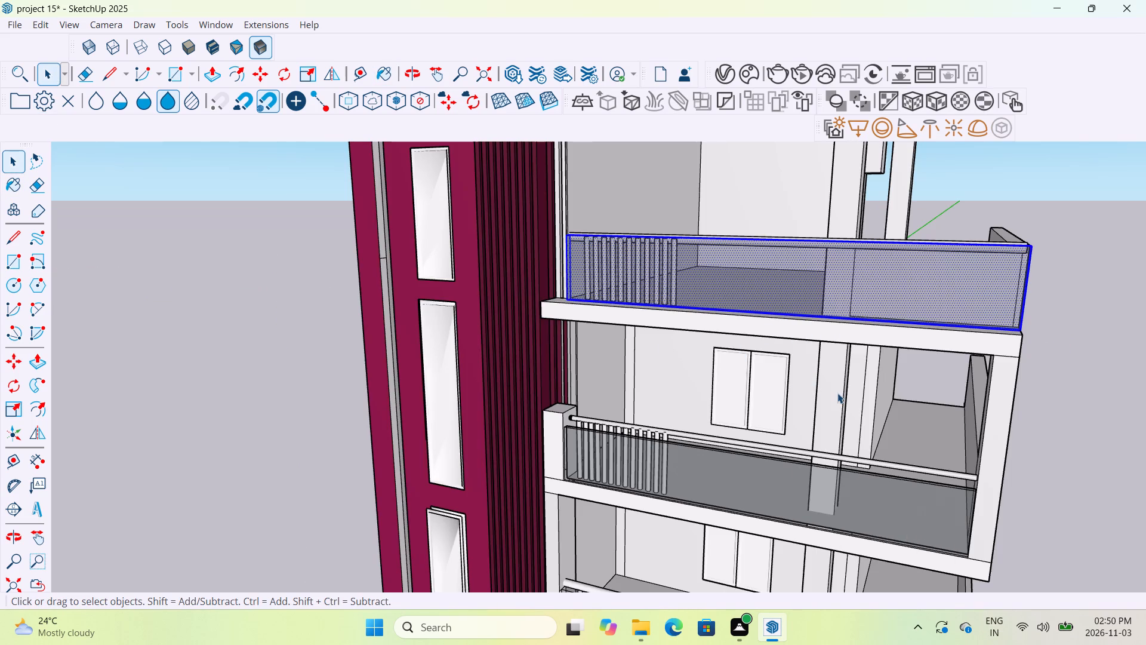
key("Escape")
key("Escape")
Examine the whole front facade and its three terraces, from a distance and closer in.
scroll(879, 407, "down", 9)
scroll(879, 407, "up", 1)
scroll(879, 407, "down", 3)
middle_click_drag(934, 414, 935, 407)
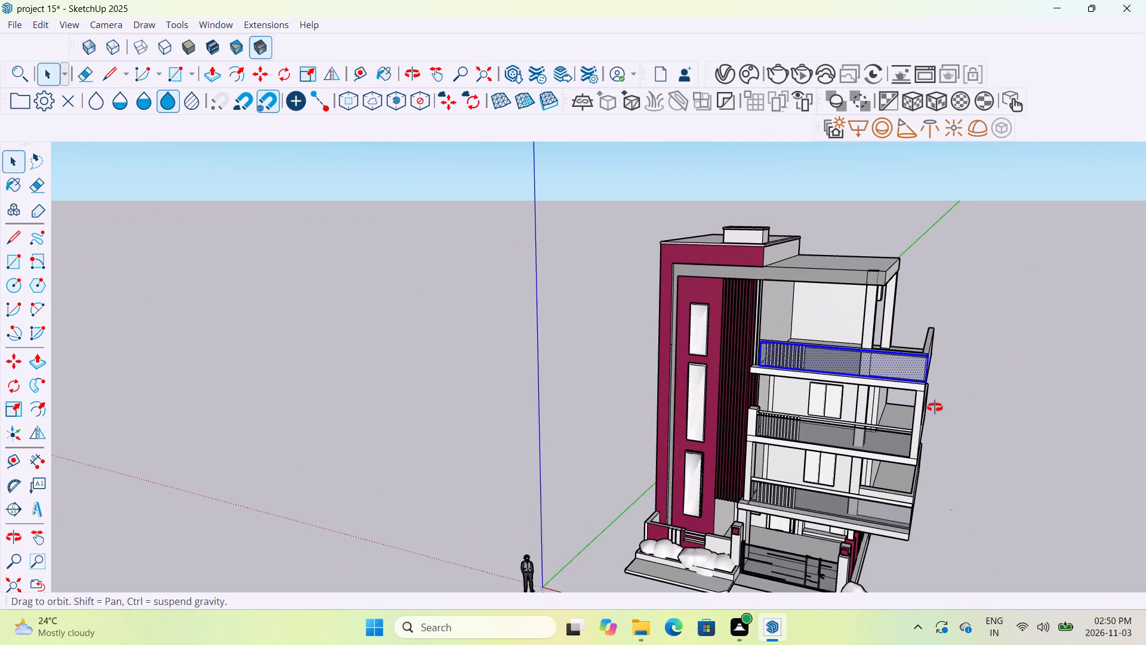
middle_click_drag(935, 407, 975, 349)
scroll(975, 349, "down", 3)
middle_click_drag(953, 434, 953, 423)
scroll(953, 423, "up", 1)
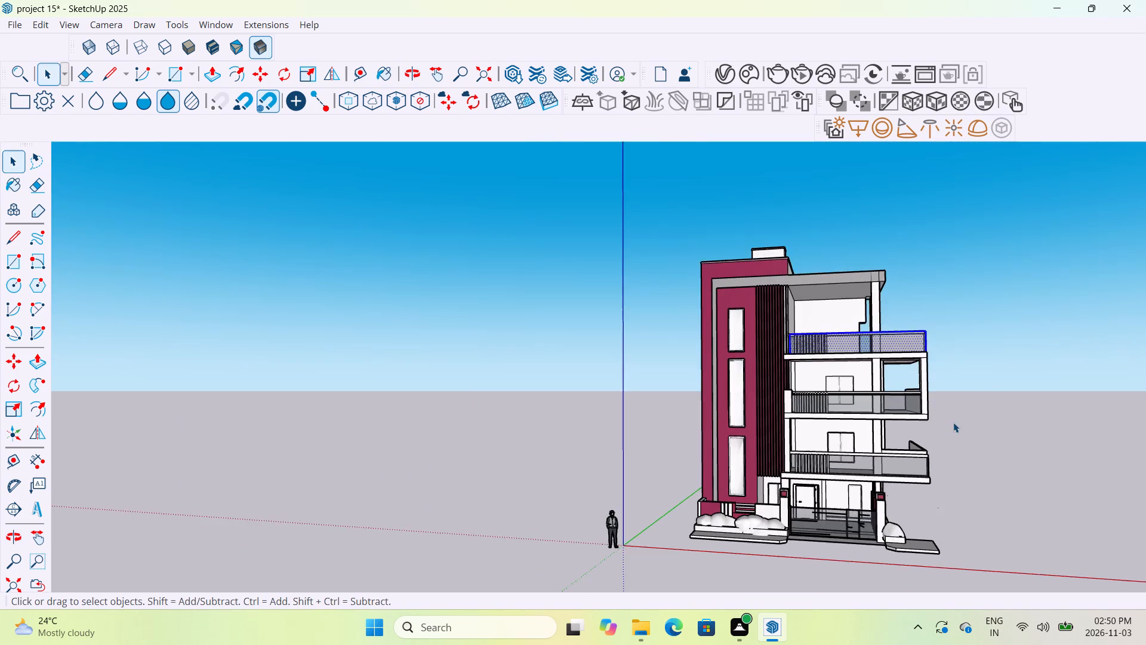
scroll(890, 442, "up", 4)
middle_click_drag(890, 438, 911, 450)
scroll(911, 450, "down", 2)
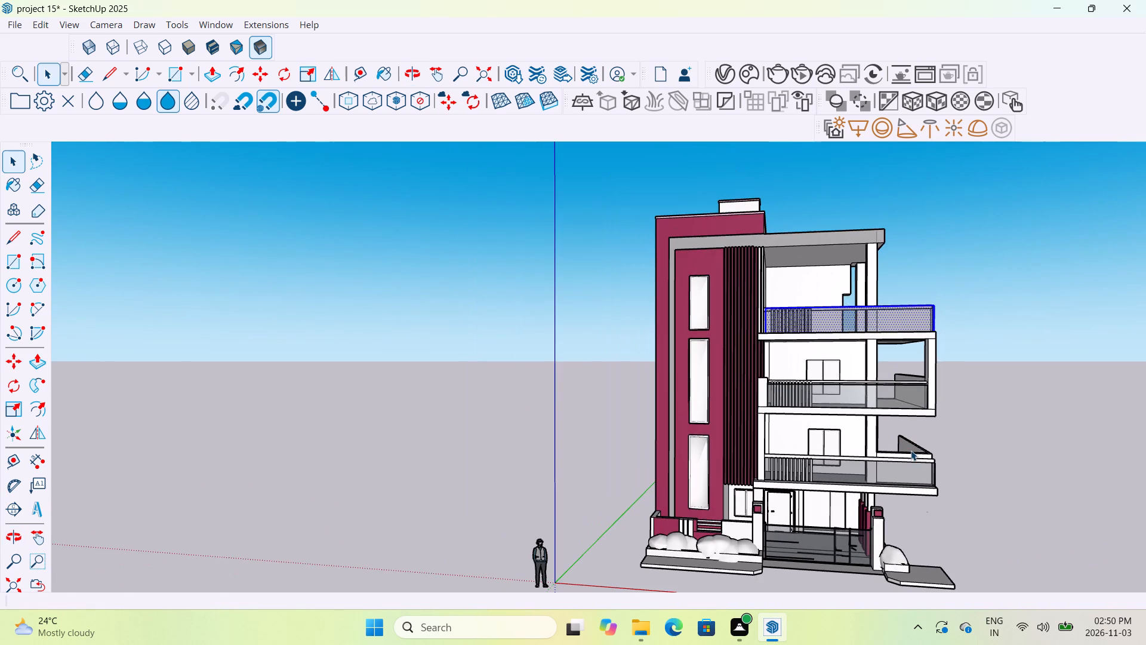
scroll(894, 425, "up", 1)
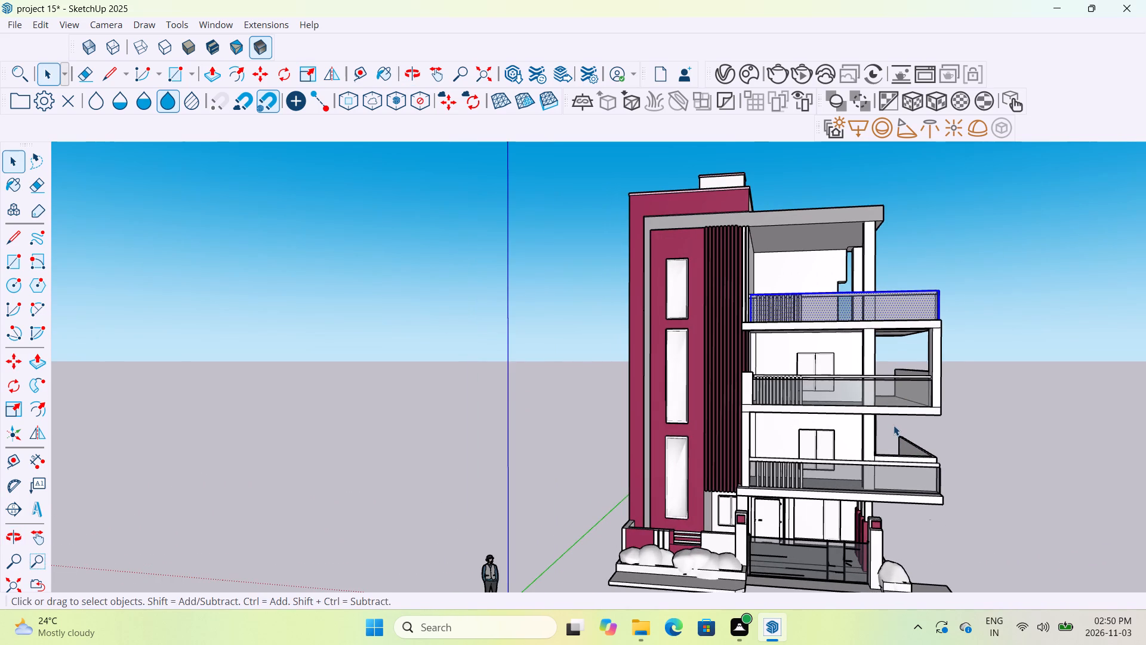
scroll(894, 425, "down", 1)
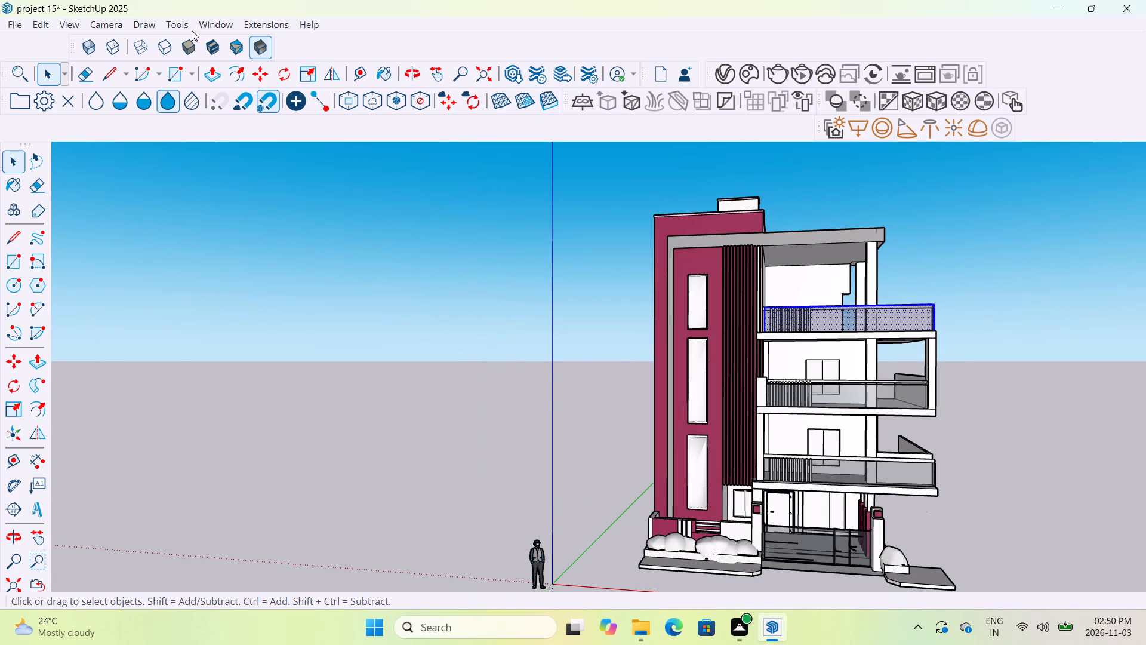
Paint the three terrace slabs' front edges and the two vertical frame faces linking them with the solid colour A01_Blush_Petal.
left_click(203, 23)
left_click(229, 27)
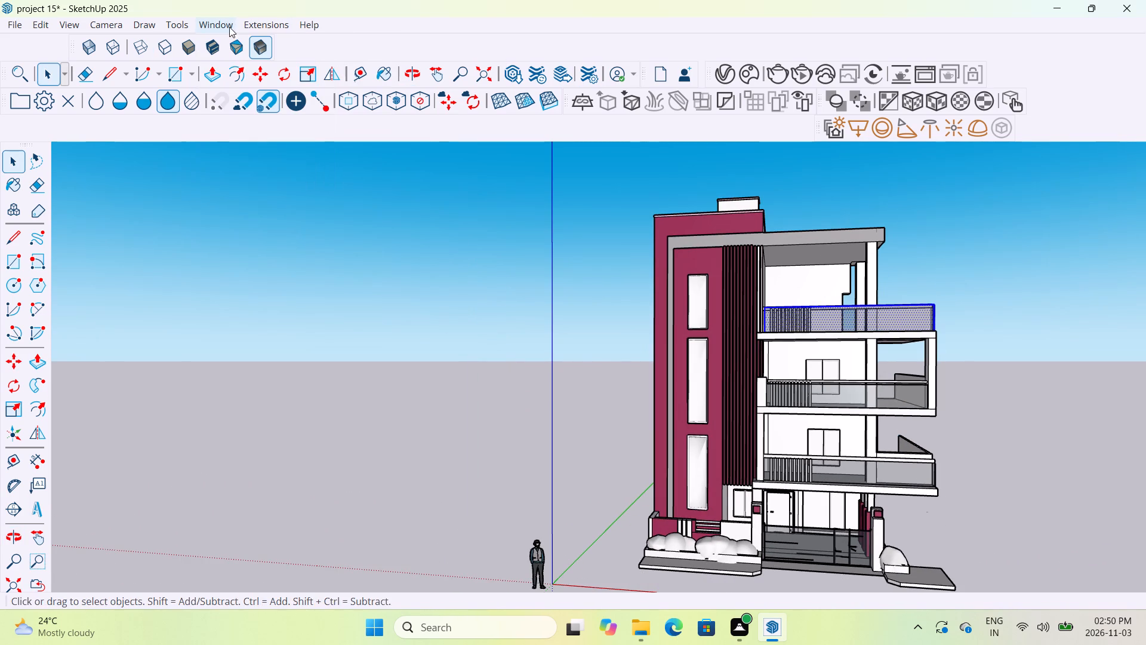
left_click(226, 26)
left_click(239, 38)
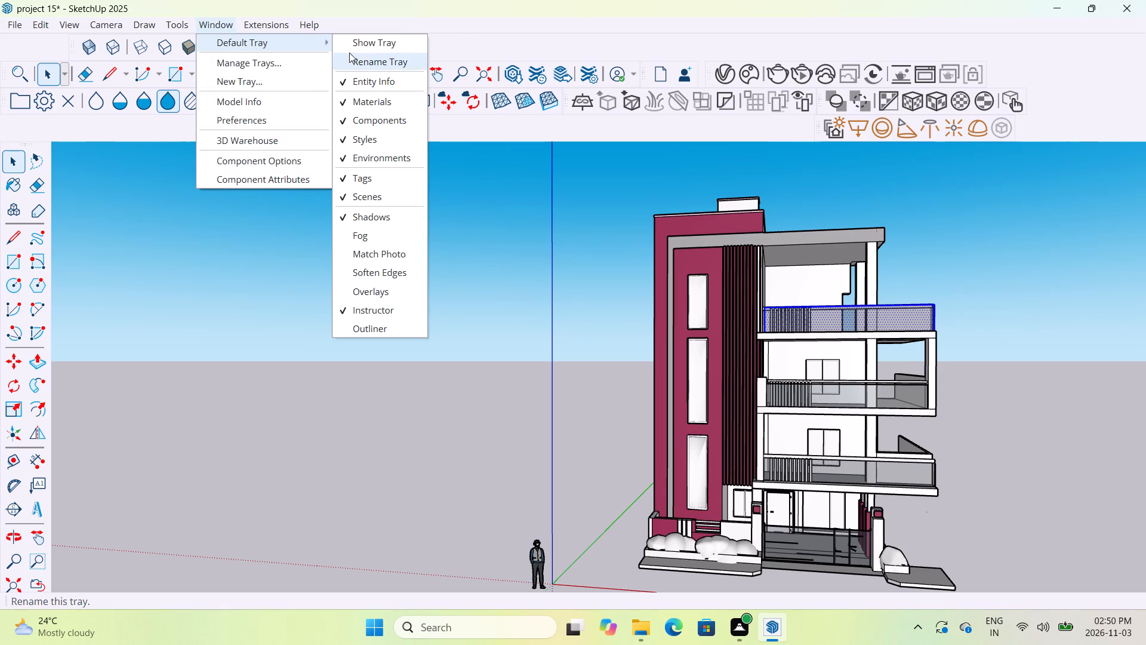
left_click(353, 44)
left_click(116, 377)
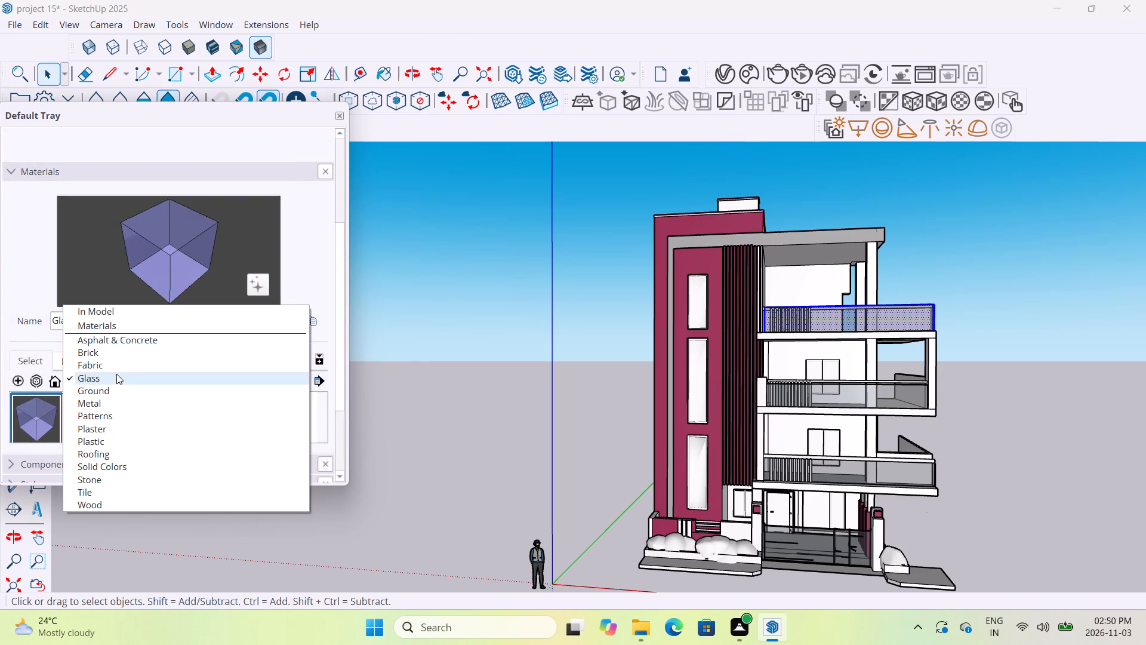
left_click(91, 471)
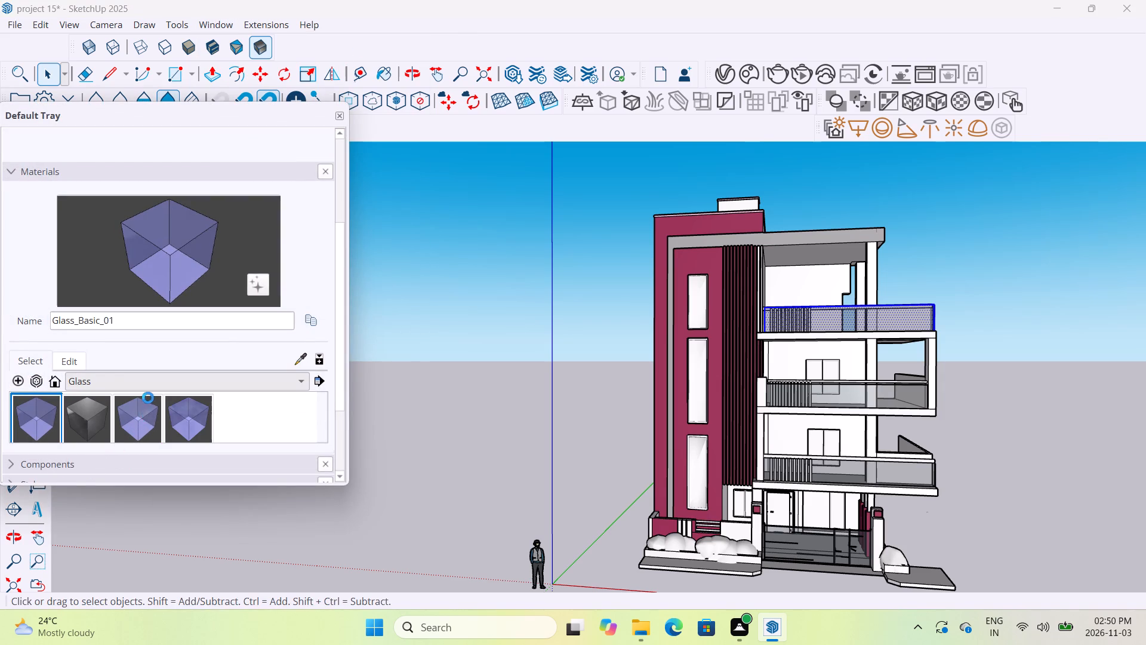
left_click(24, 411)
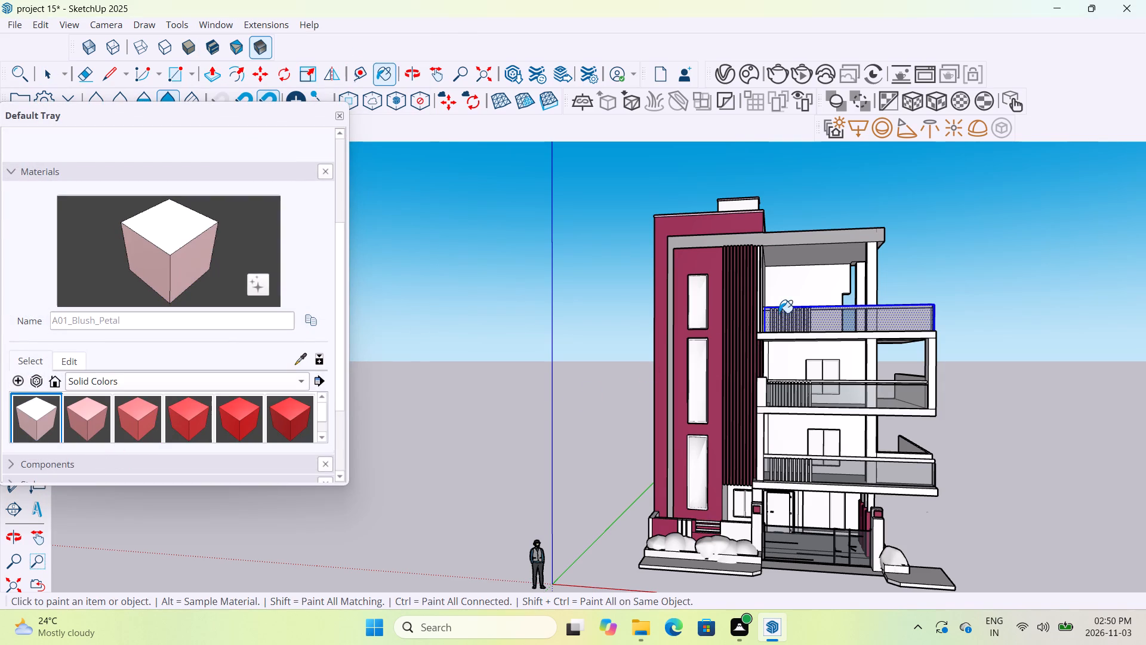
scroll(783, 307, "up", 4)
left_click(766, 352)
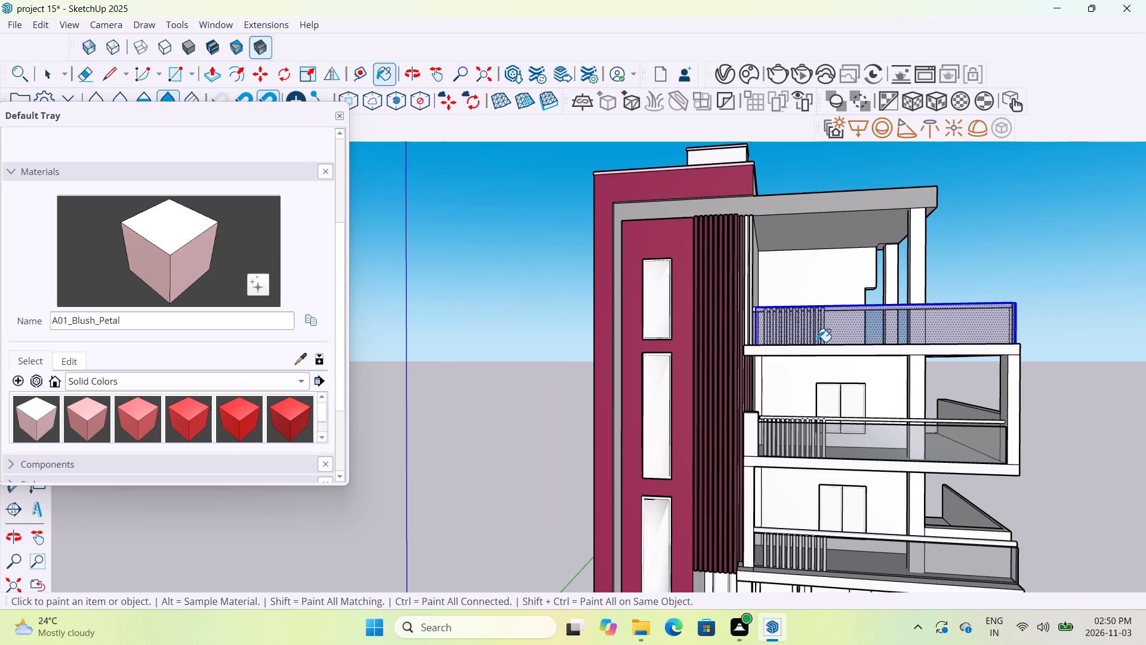
left_click(1010, 386)
left_click(912, 464)
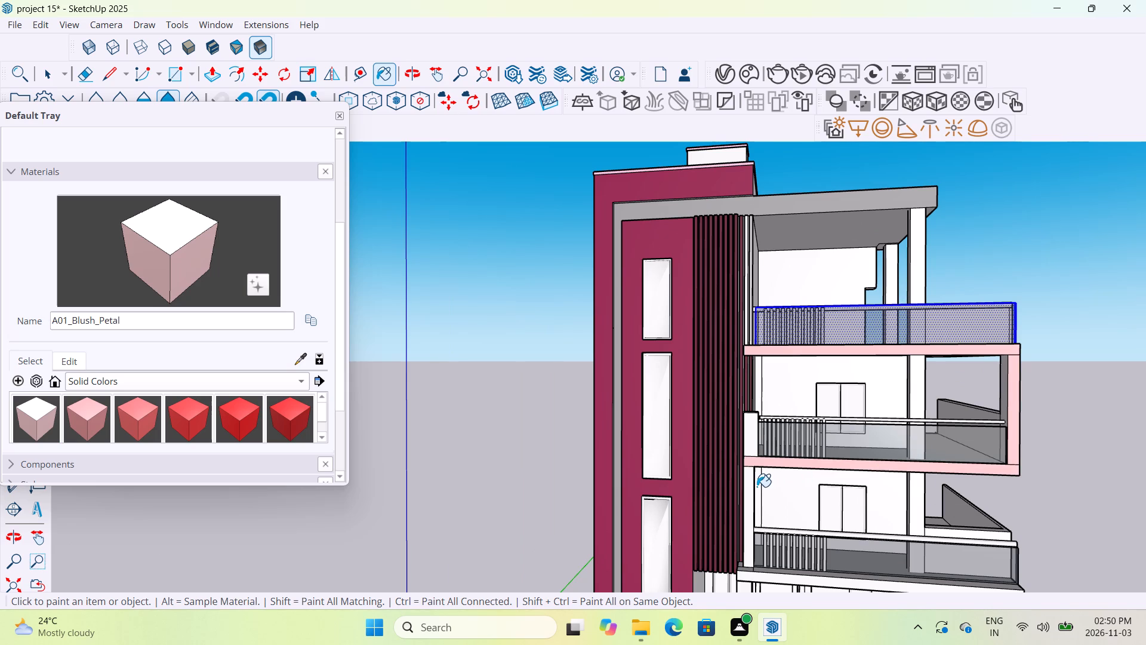
left_click(750, 487)
left_click(791, 583)
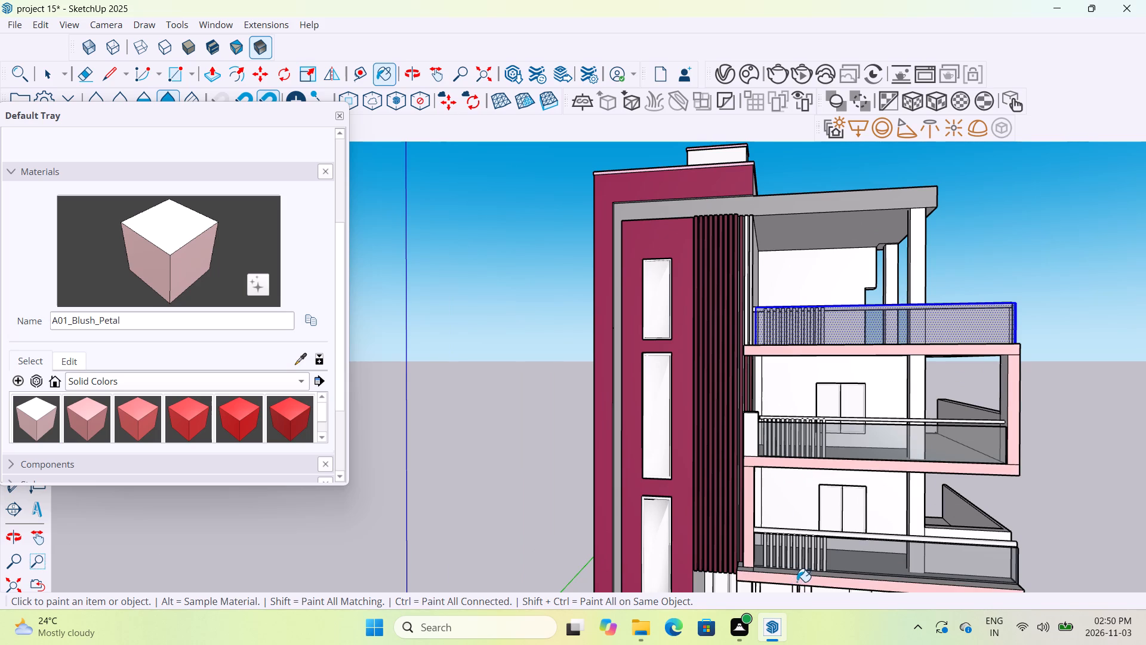
Examine the painted terrace frames against the rest of the facade from several angles and distances.
middle_click_drag(797, 582, 817, 522)
scroll(817, 522, "down", 5)
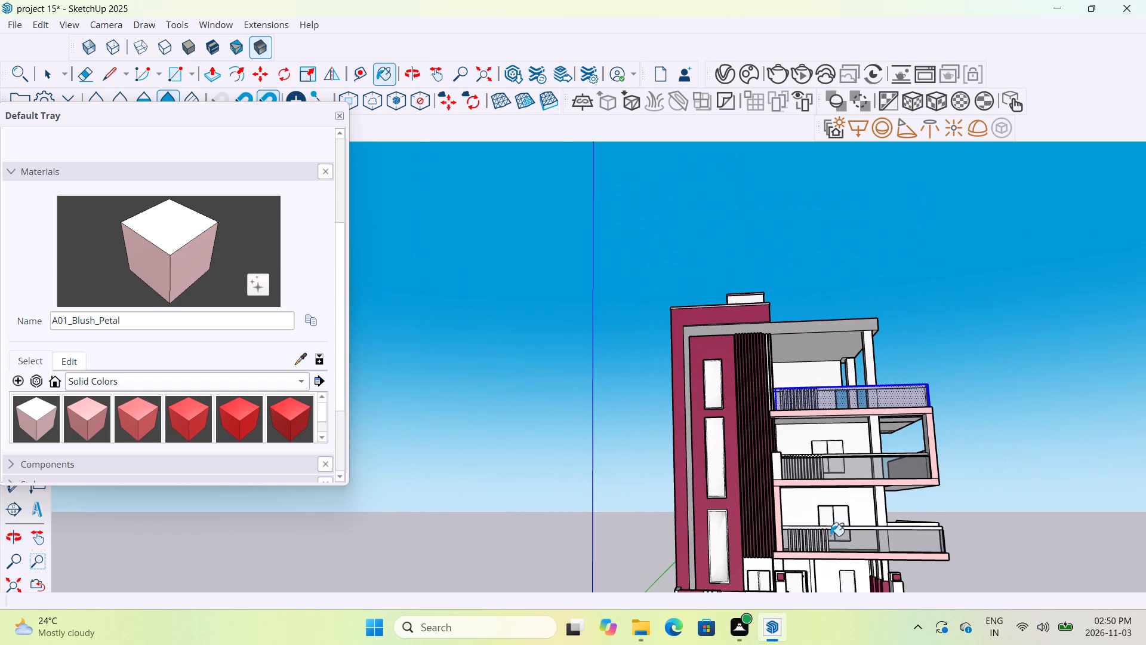
scroll(974, 580, "down", 5)
middle_click_drag(981, 496, 981, 527)
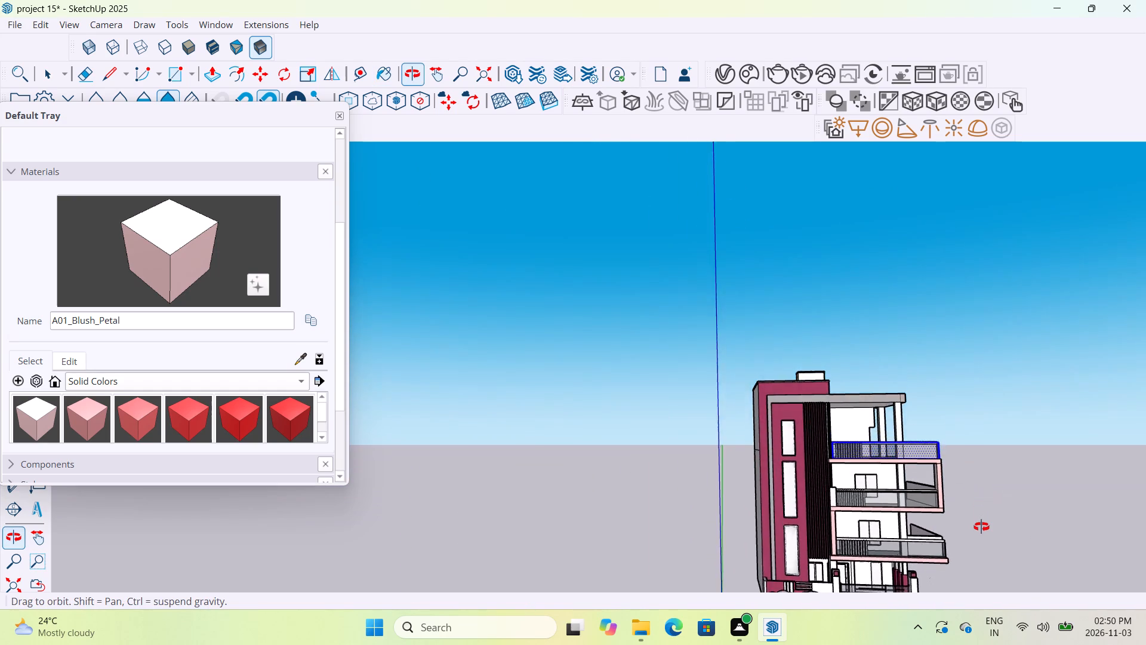
middle_click_drag(981, 527, 981, 529)
scroll(981, 527, "down", 5)
scroll(970, 564, "up", 11)
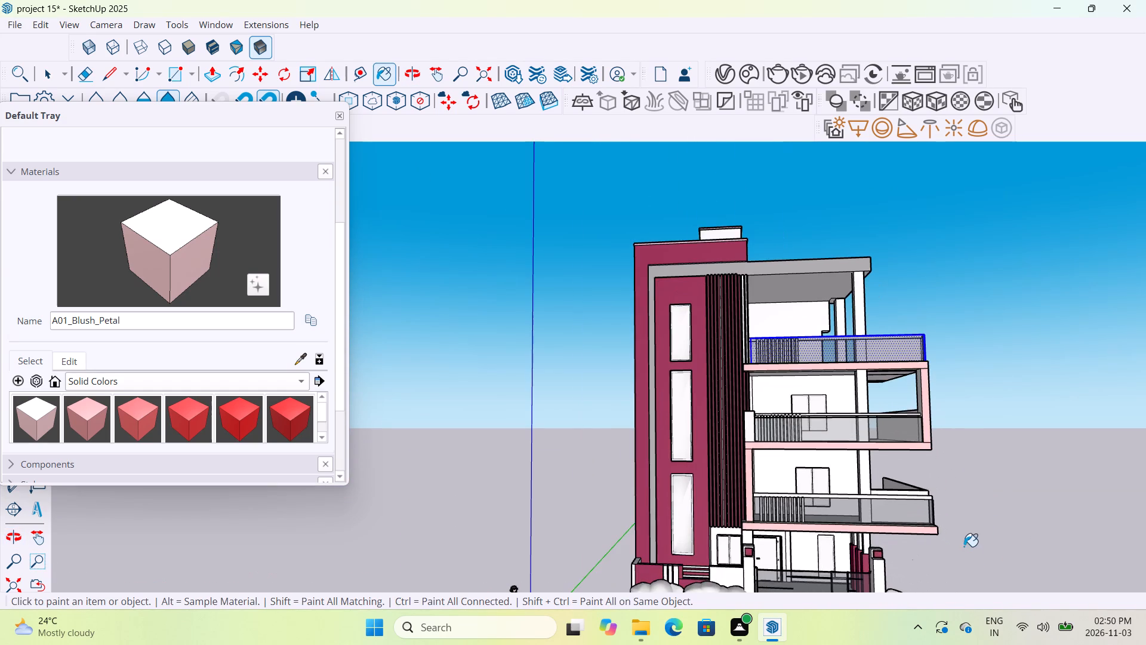
scroll(956, 514, "down", 13)
scroll(982, 569, "up", 15)
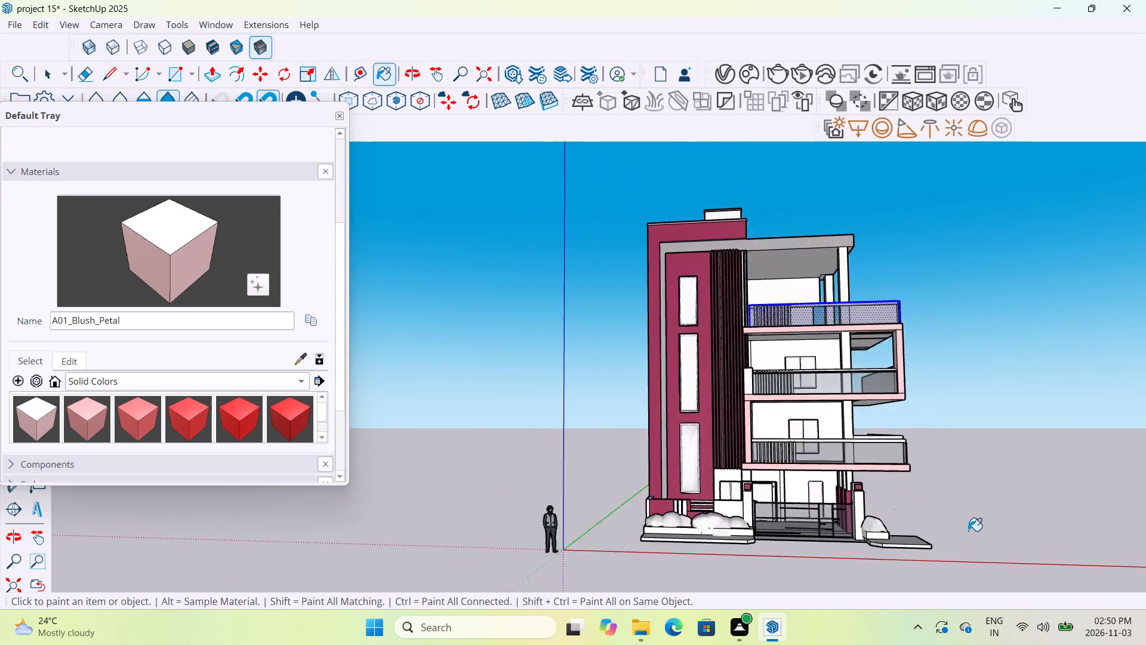
scroll(968, 531, "up", 4)
scroll(968, 531, "down", 2)
middle_click_drag(965, 509, 978, 550)
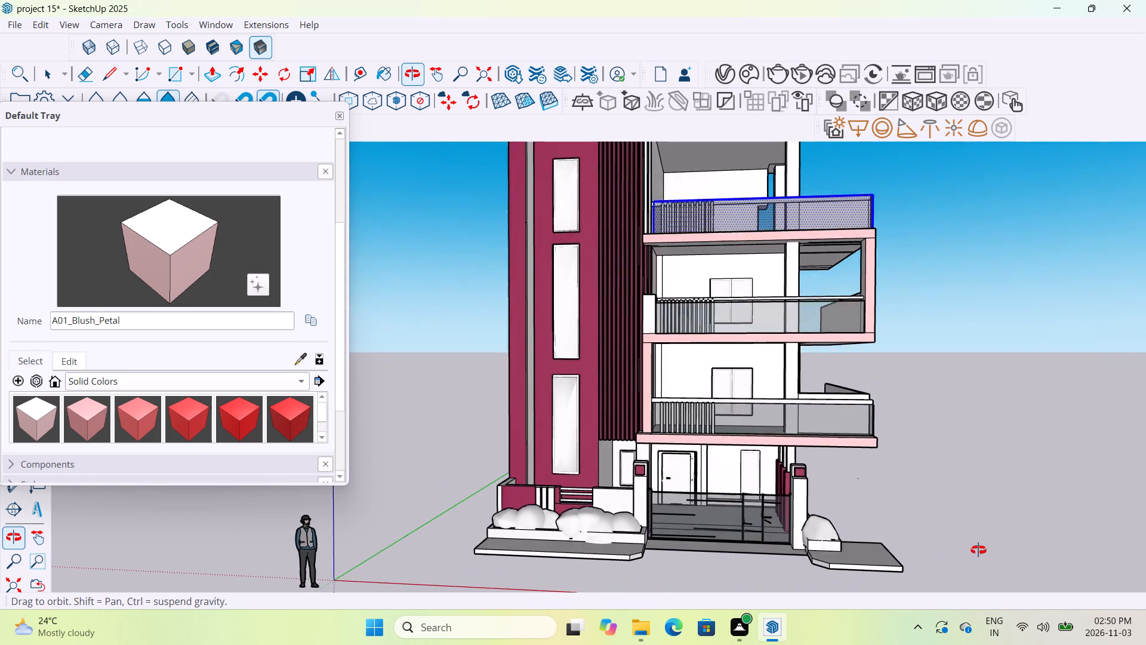
middle_click_drag(978, 550, 985, 564)
scroll(962, 475, "down", 1)
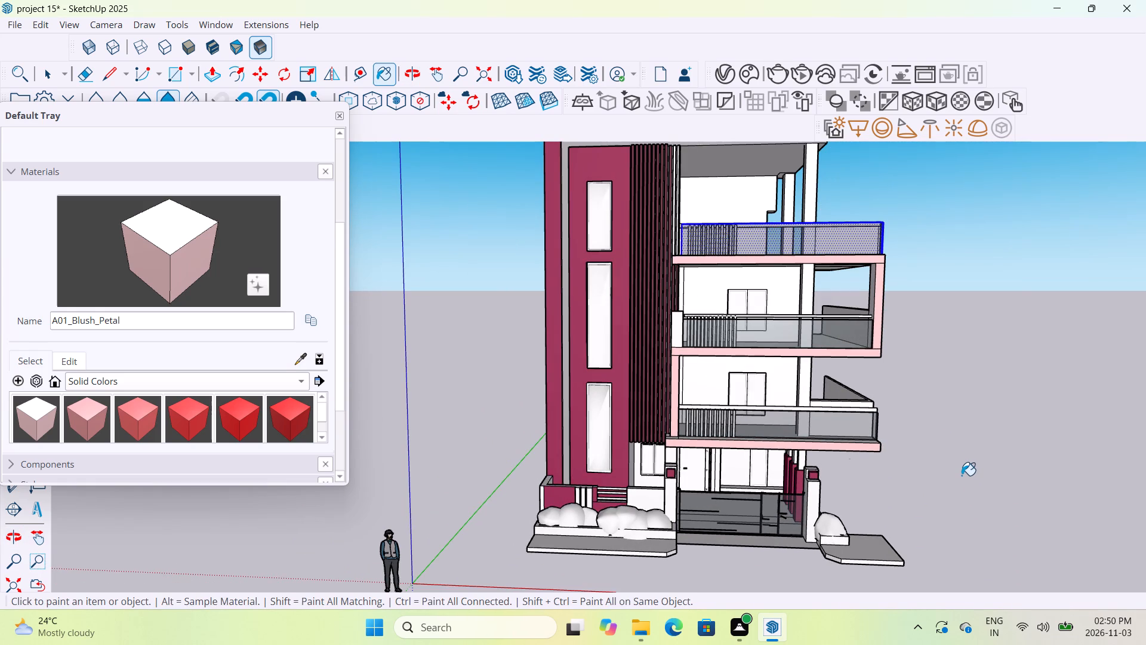
scroll(962, 475, "down", 2)
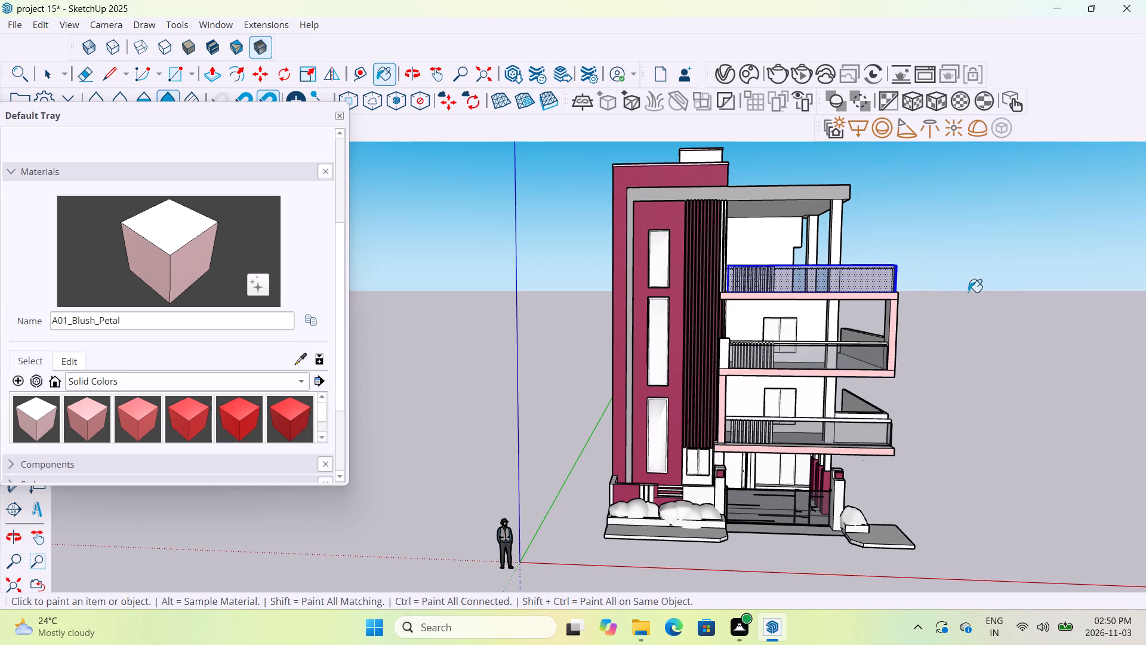
middle_click_drag(981, 297, 959, 302)
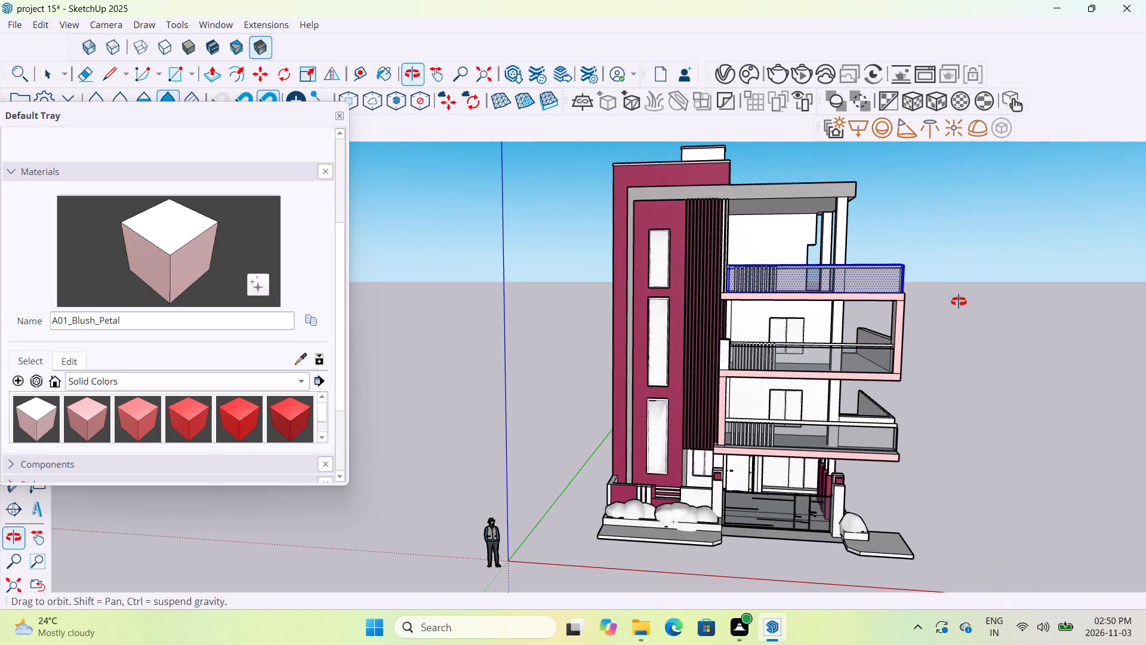
middle_click_drag(959, 302, 956, 301)
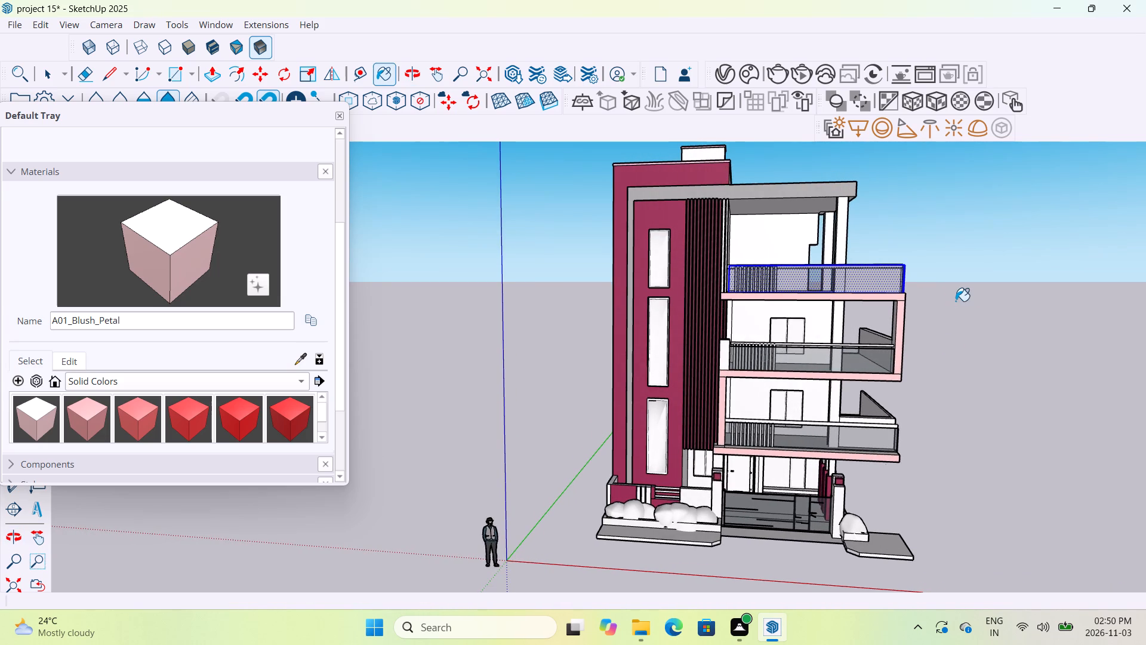
middle_click_drag(867, 430, 865, 382)
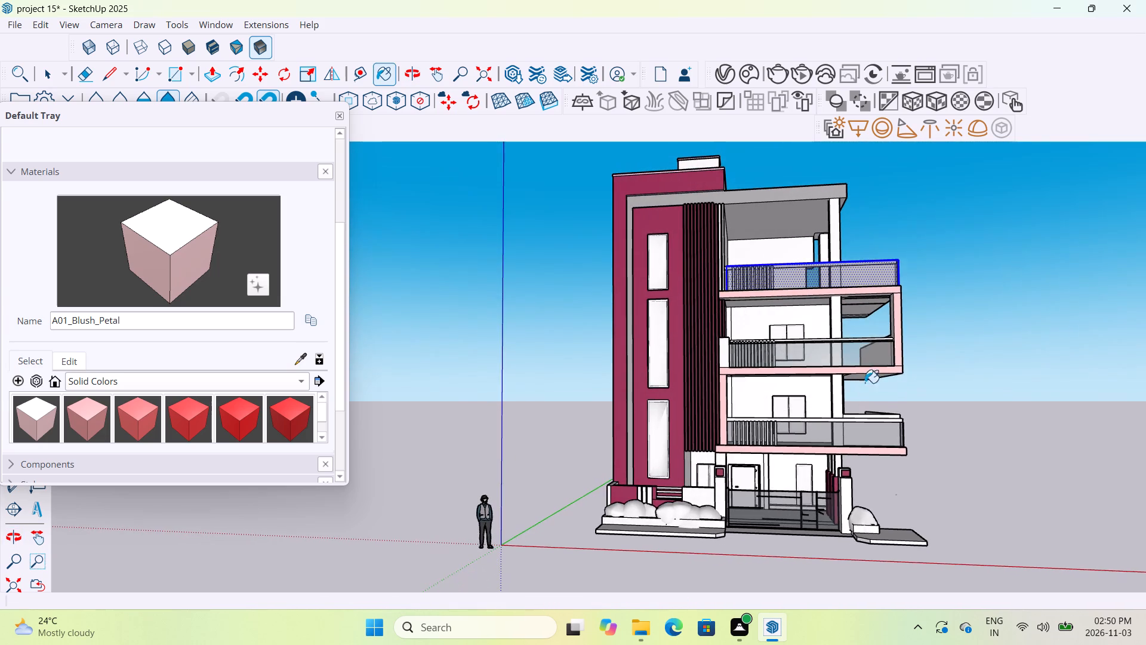
scroll(883, 414, "up", 6)
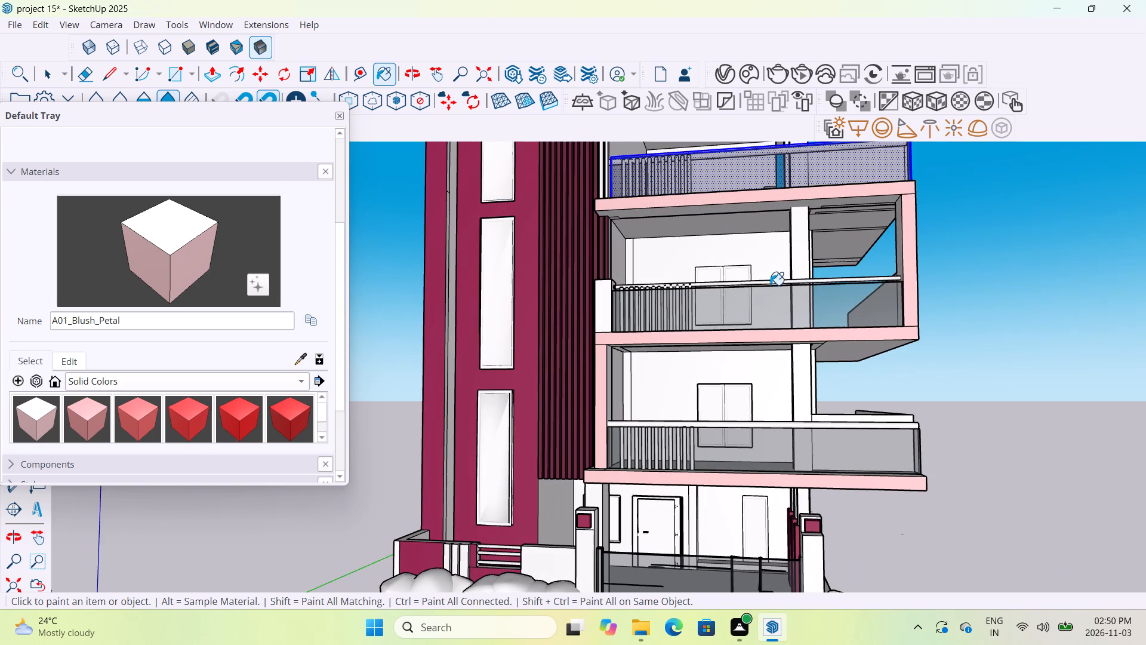
Push/Pull the top face of the lowest terrace's side parapet downward to lower the wall towards the front handrail.
left_click(214, 76)
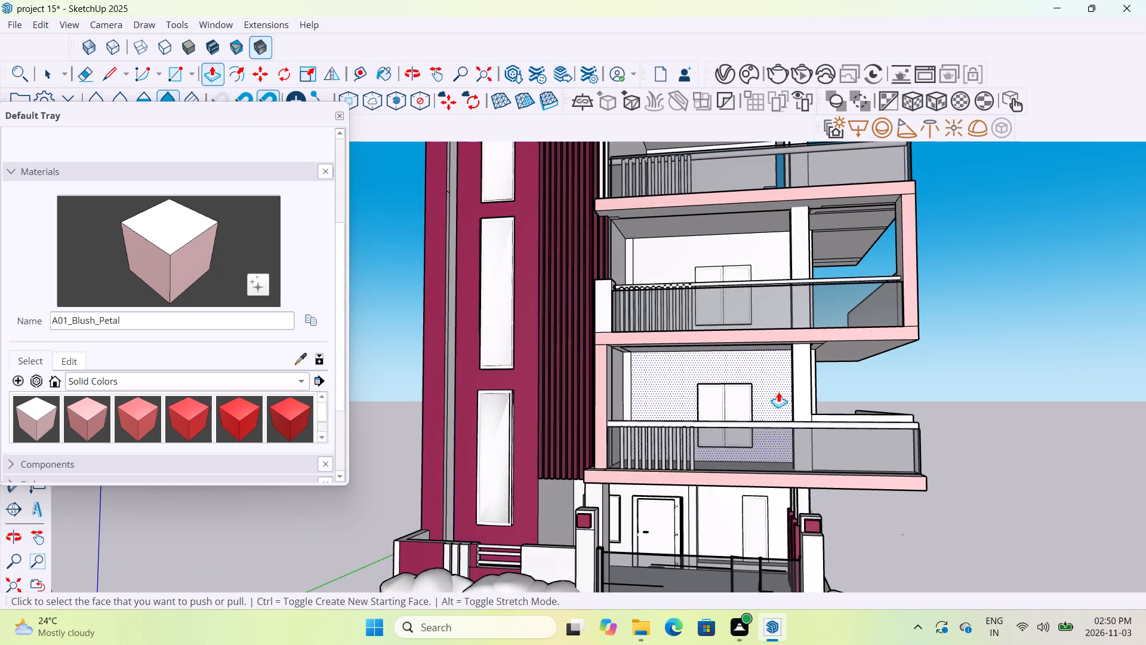
middle_click_drag(885, 402, 899, 500)
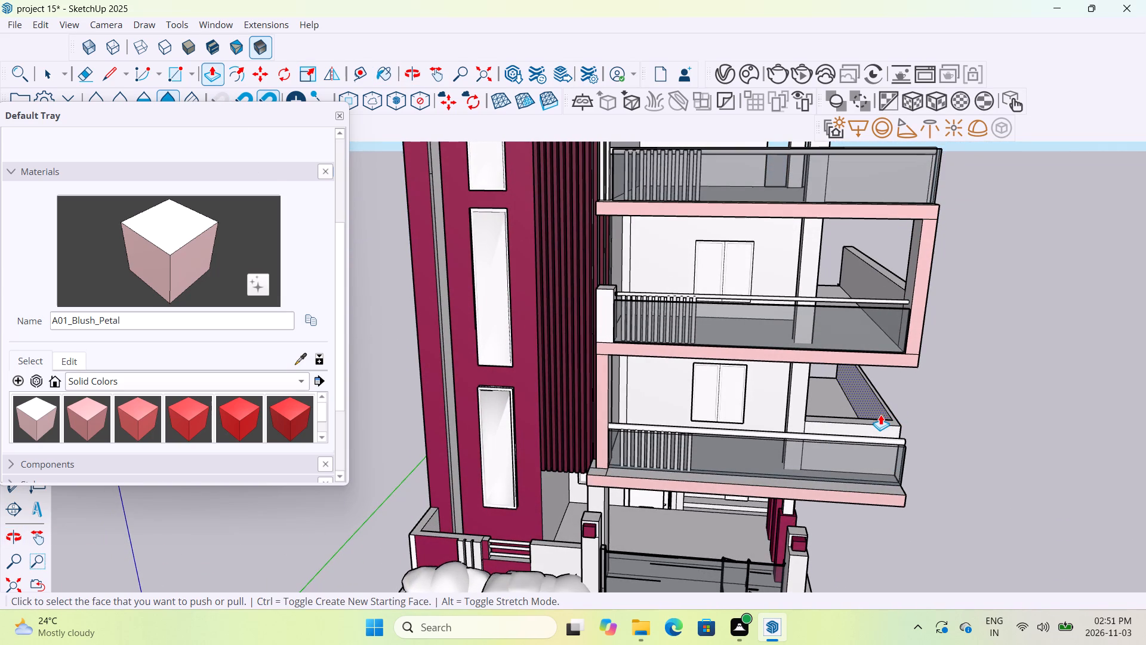
scroll(877, 417, "up", 8)
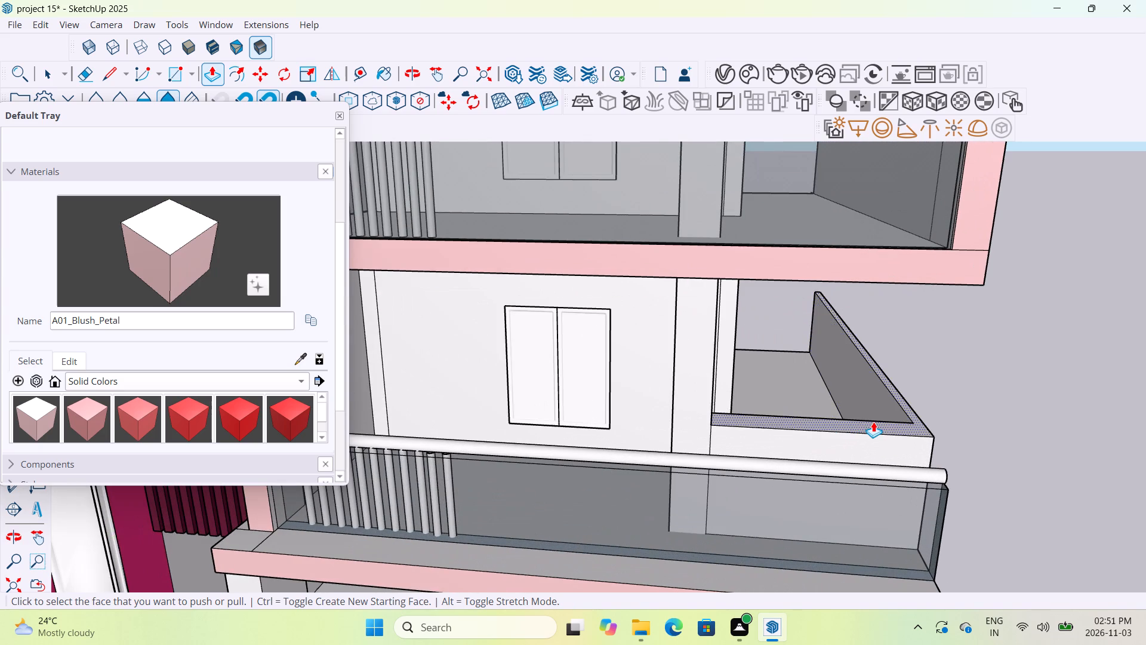
left_click_drag(873, 422, 873, 456)
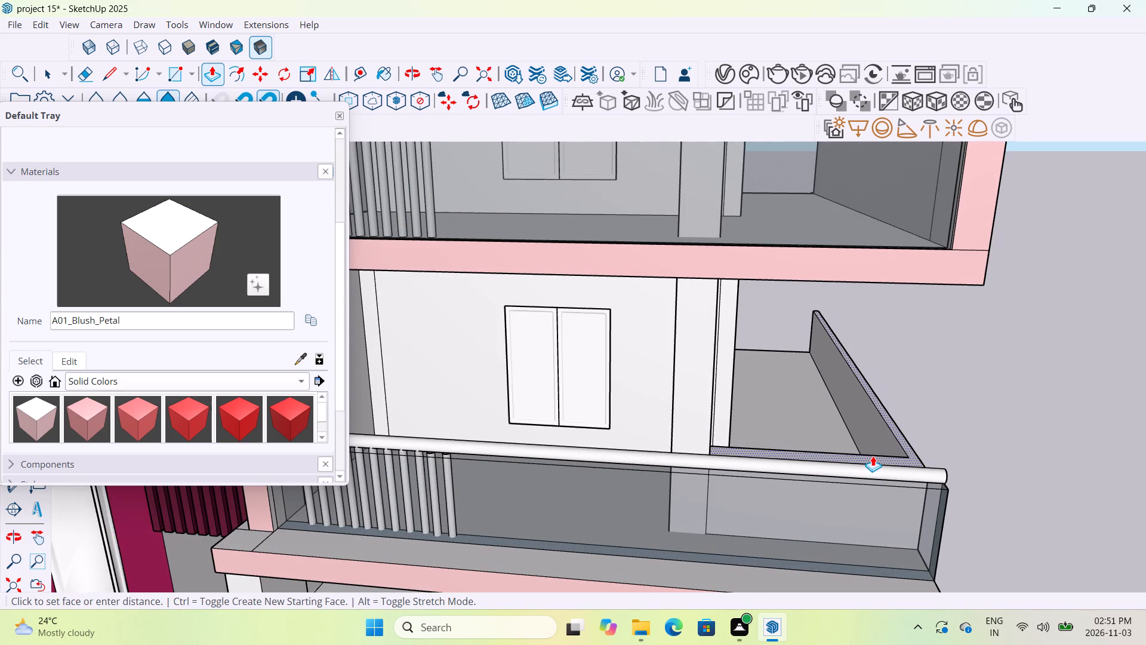
left_click_drag(873, 456, 874, 454)
Examine the lowered side parapet, the terraces and the entrance area of the facade from several angles.
middle_click_drag(1037, 464, 1025, 394)
scroll(1025, 393, "down", 3)
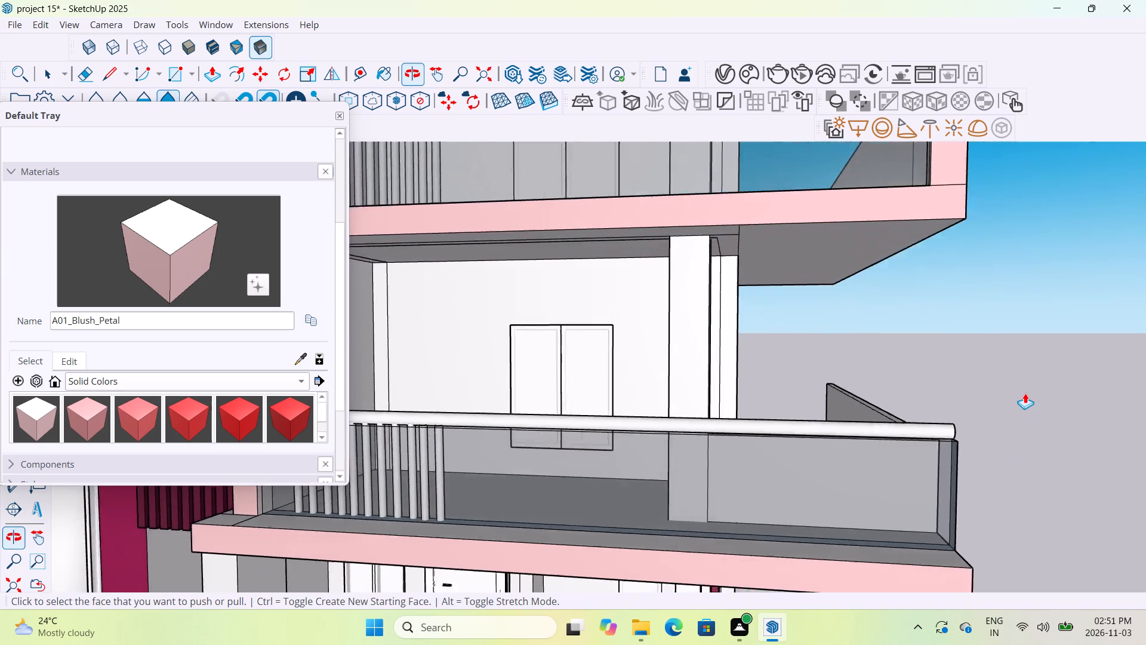
scroll(1025, 393, "down", 7)
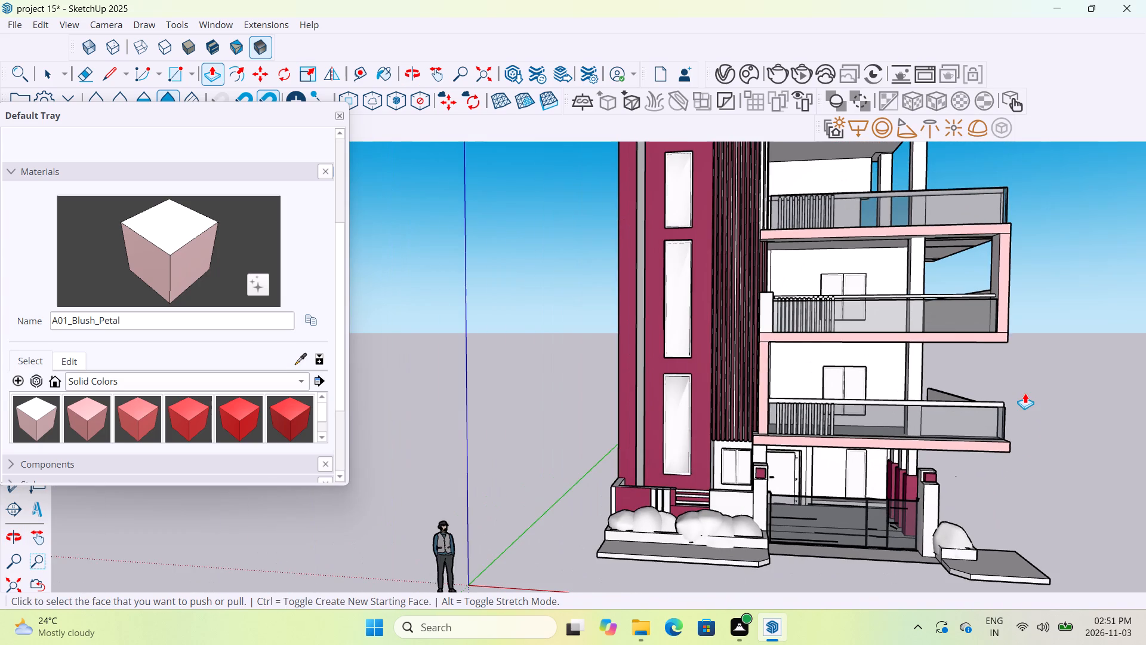
scroll(1025, 393, "down", 3)
middle_click_drag(1037, 376, 1043, 394)
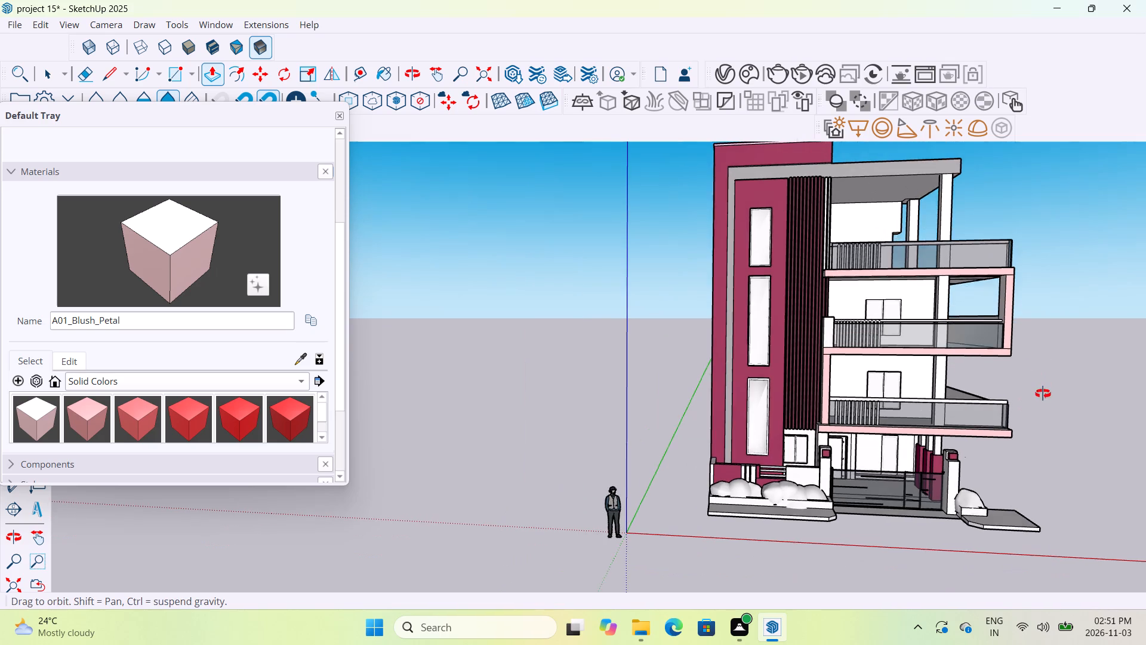
middle_click_drag(1043, 394, 1044, 399)
scroll(1044, 399, "up", 5)
scroll(1044, 399, "down", 5)
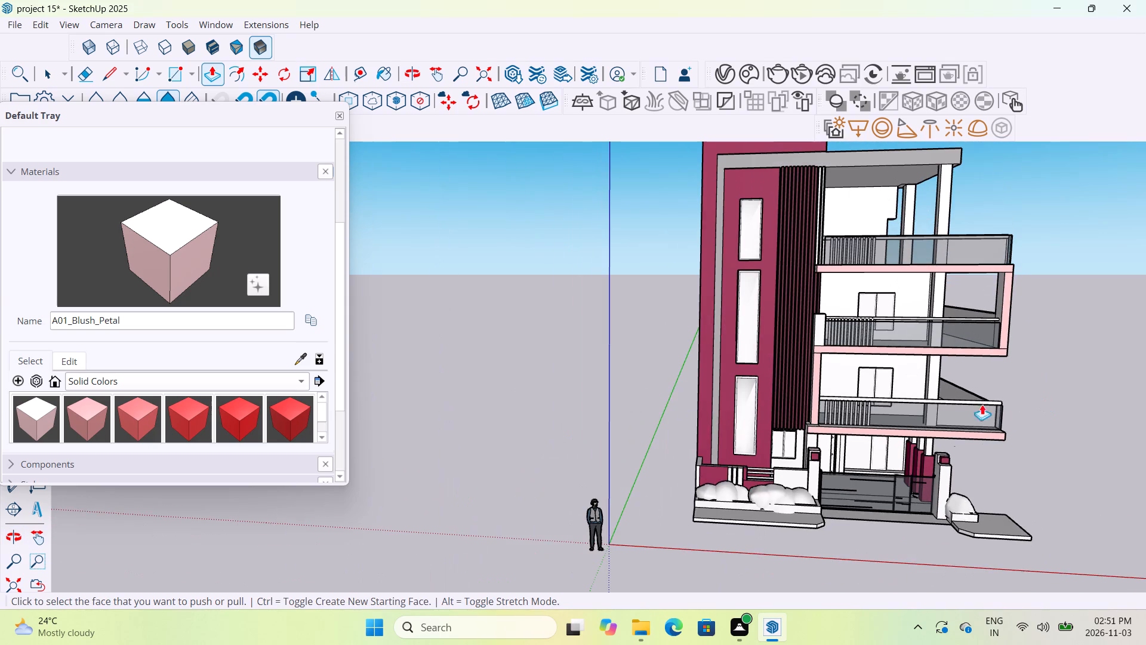
middle_click_drag(664, 401, 753, 420)
scroll(996, 383, "up", 3)
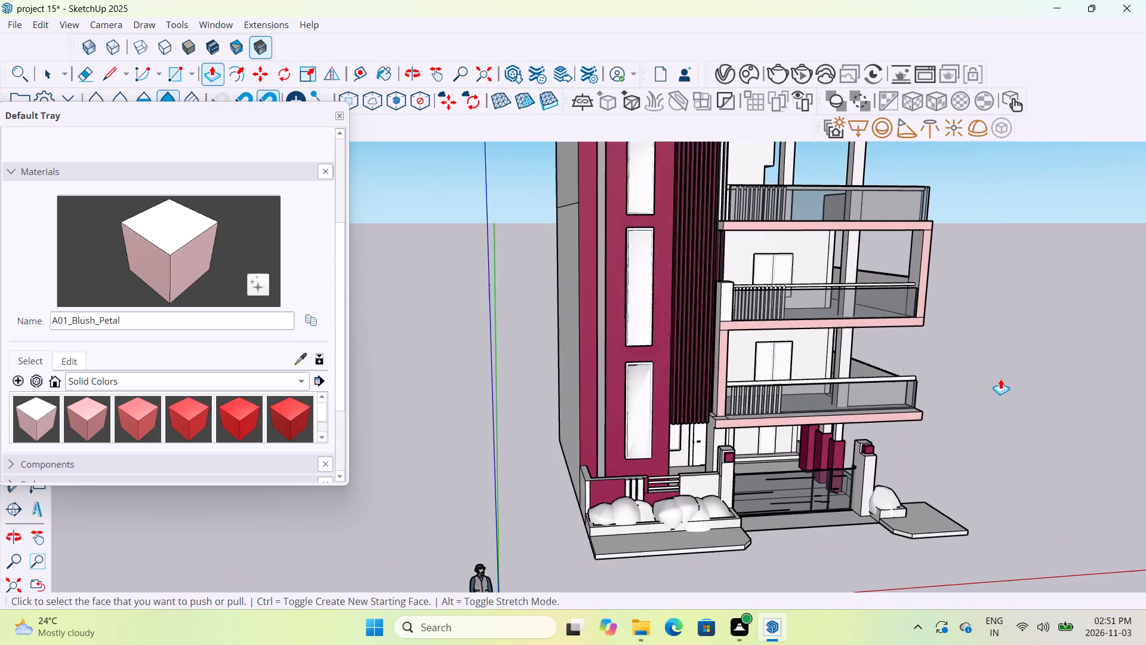
scroll(1000, 379, "up", 2)
middle_click_drag(1000, 379, 930, 401)
scroll(930, 401, "down", 1)
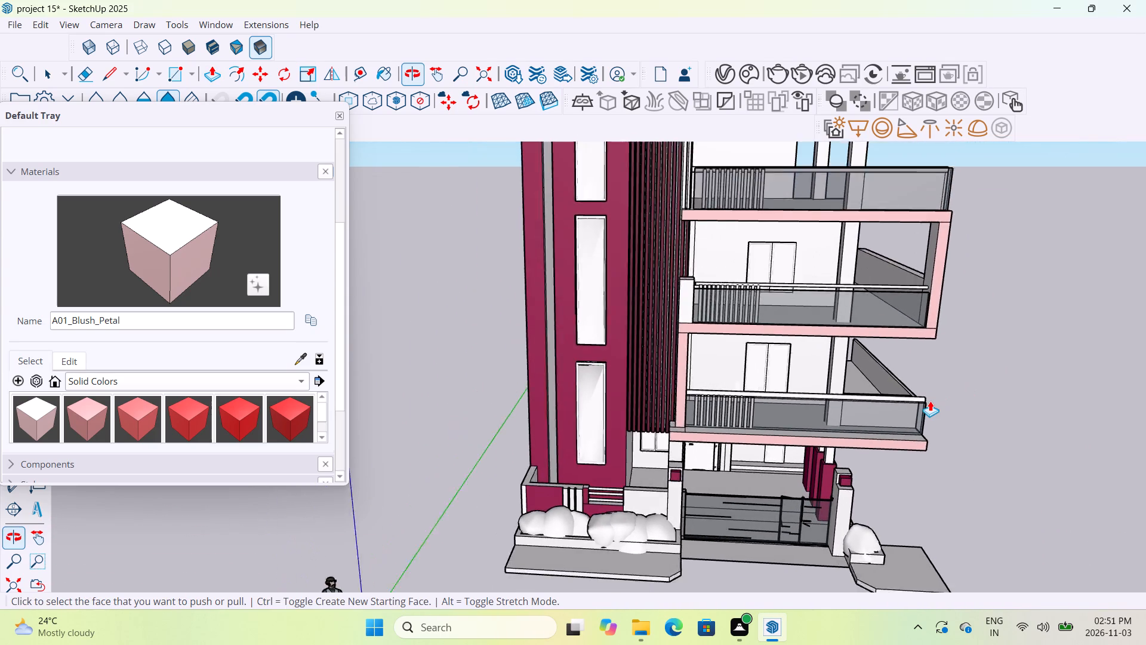
Examine the whole front facade with its painted terrace frames and lowered side parapet from several distances and angles.
scroll(930, 401, "down", 3)
middle_click_drag(962, 395, 963, 363)
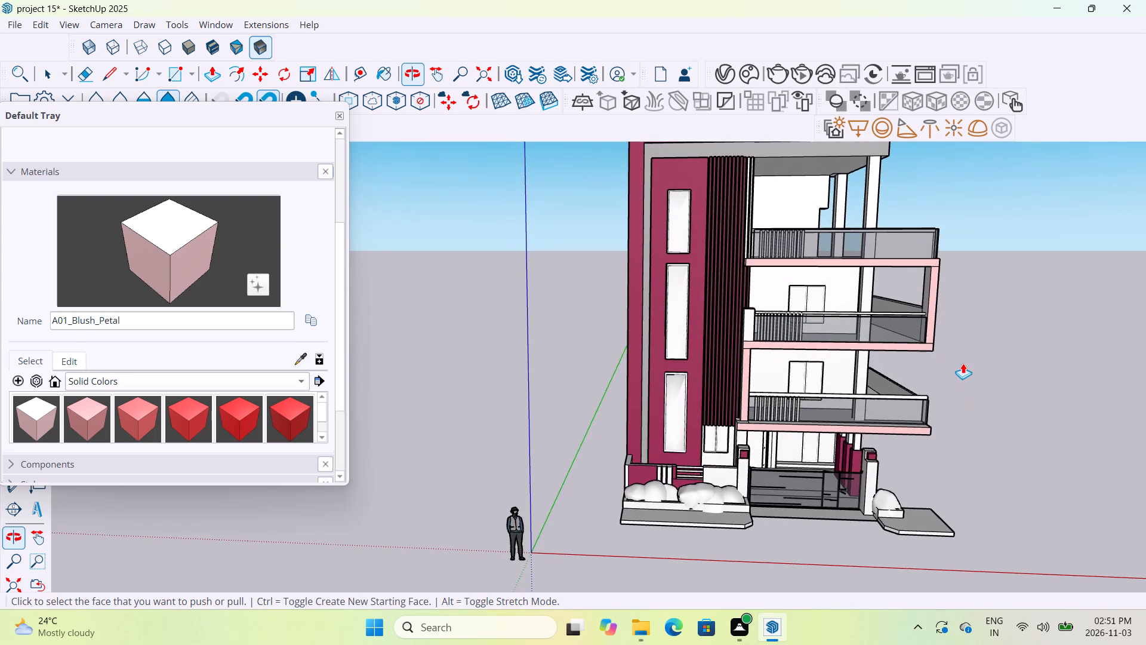
scroll(967, 346, "down", 4)
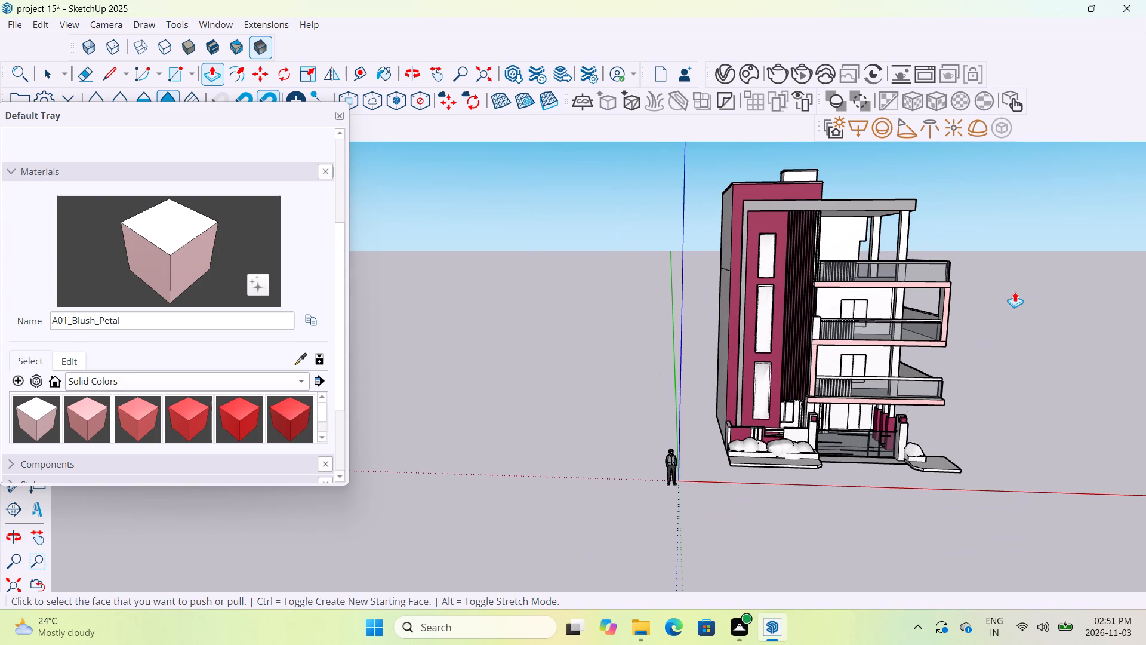
scroll(1019, 277, "up", 3)
middle_click_drag(1019, 253, 1022, 272)
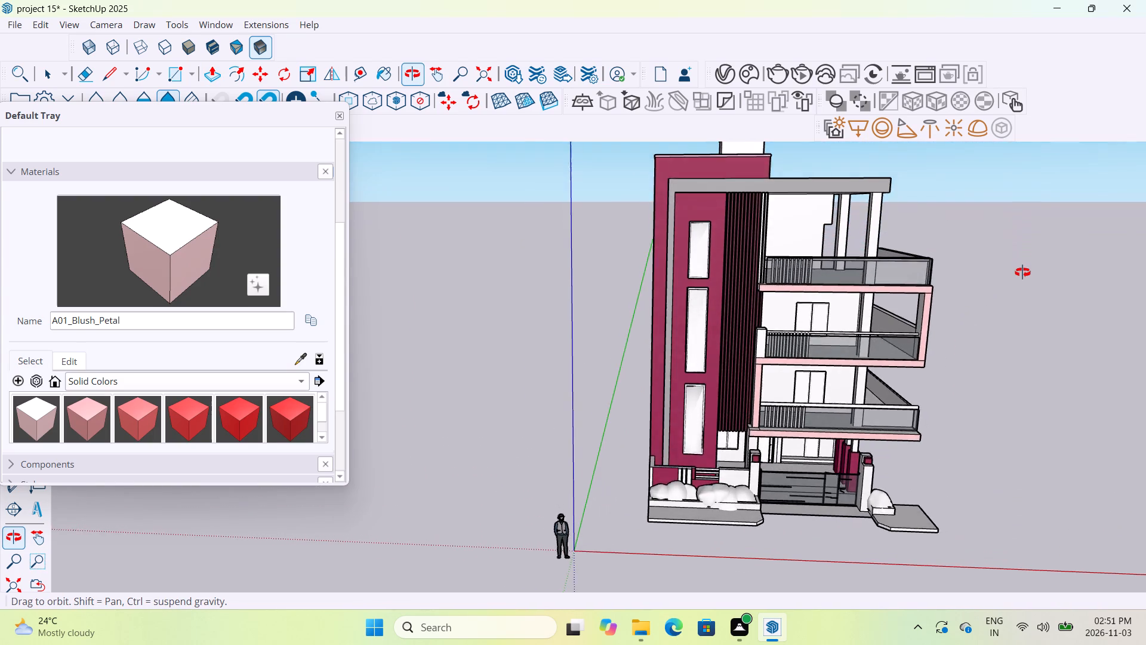
middle_click_drag(1022, 272, 1006, 208)
scroll(1006, 208, "up", 2)
middle_click_drag(1006, 214, 1008, 228)
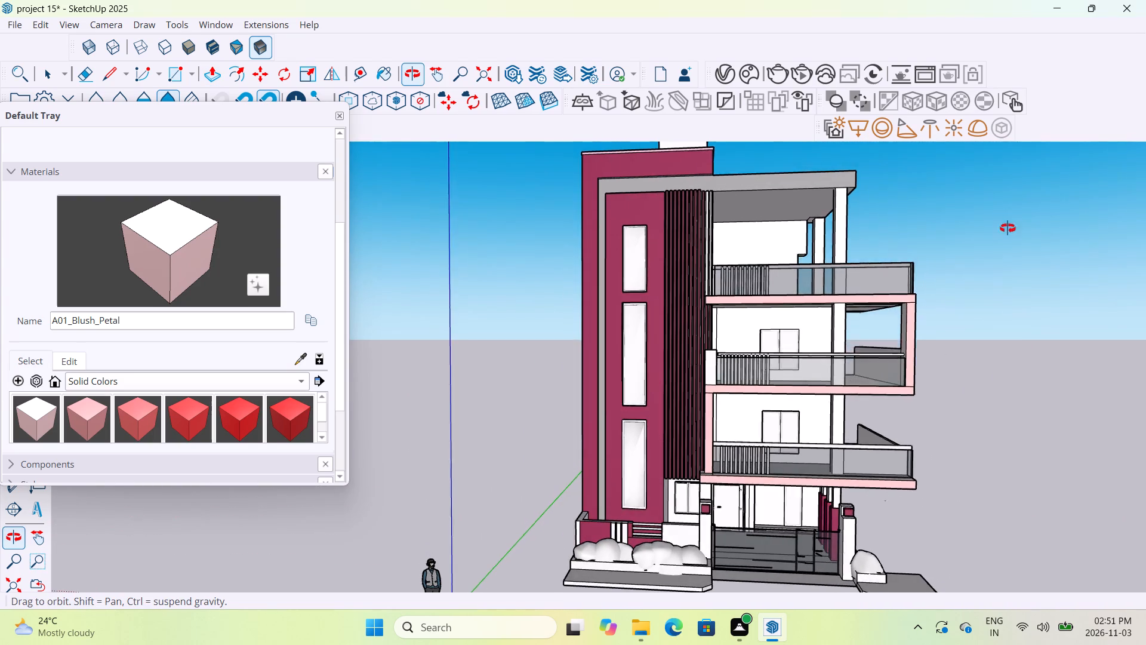
middle_click_drag(1008, 228, 1016, 245)
scroll(1016, 245, "down", 2)
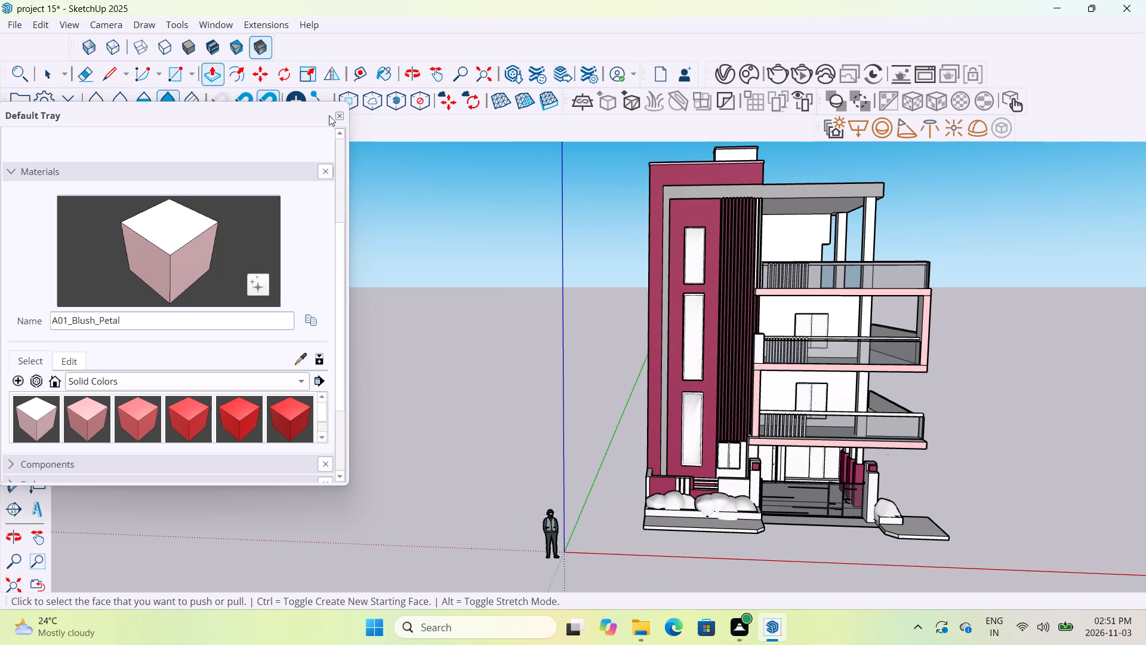
Pick the solid colour A01_Blush_Petal for painting, close the Default Tray and bring the tower's front frame into view.
left_click(35, 424)
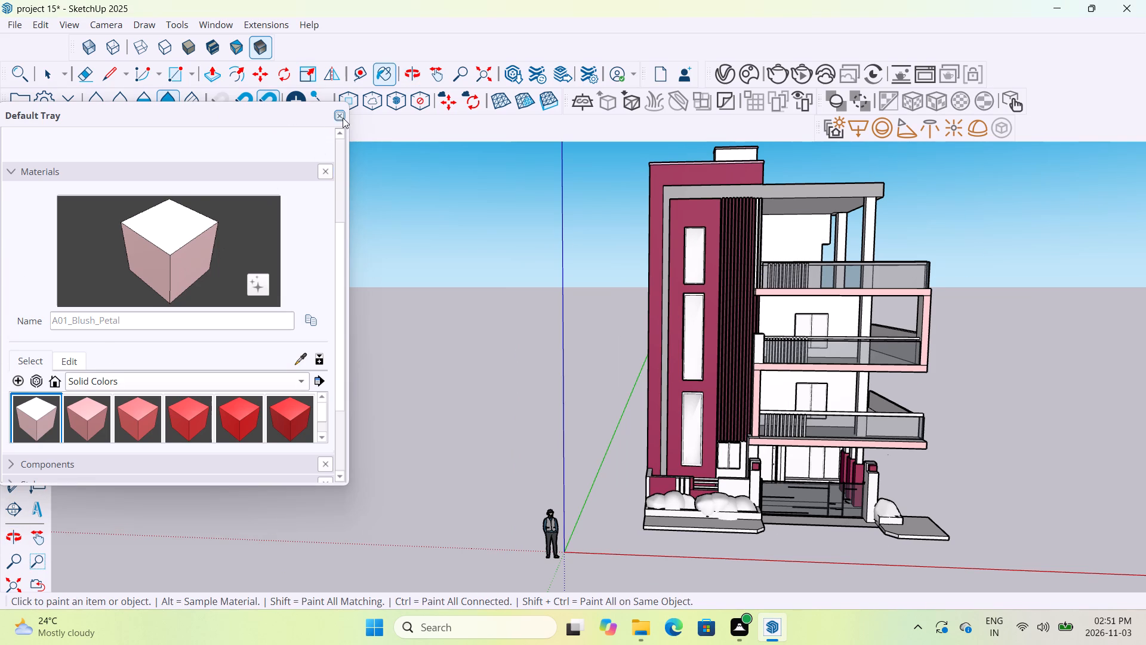
left_click(343, 118)
scroll(735, 240, "up", 20)
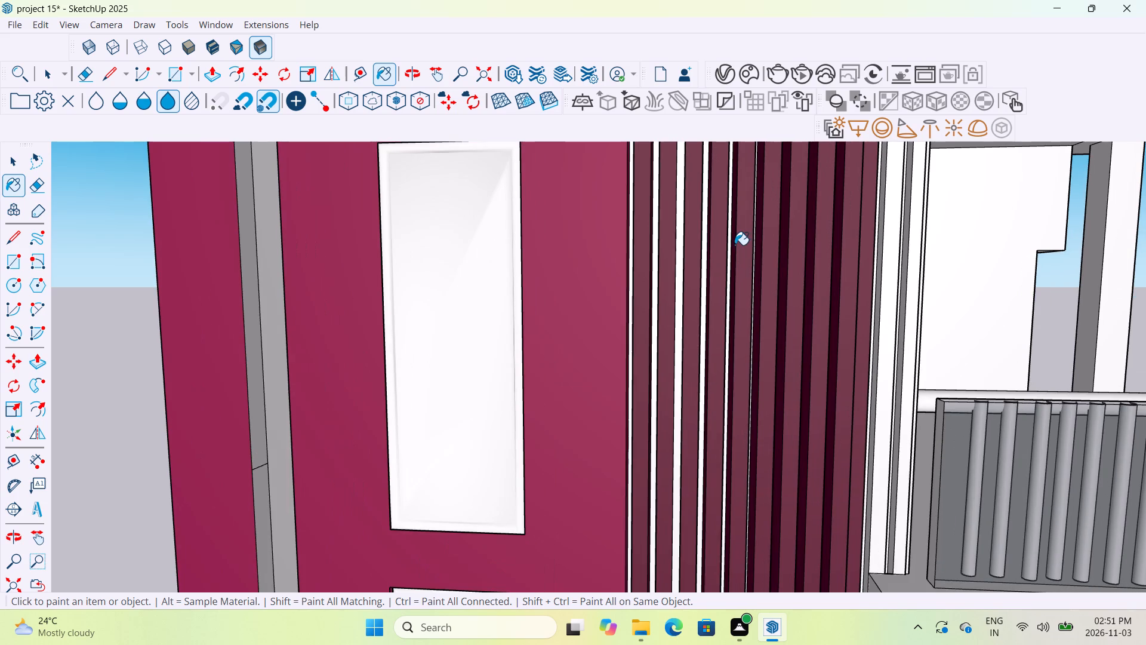
scroll(684, 268, "down", 7)
scroll(684, 268, "up", 1)
scroll(684, 268, "down", 14)
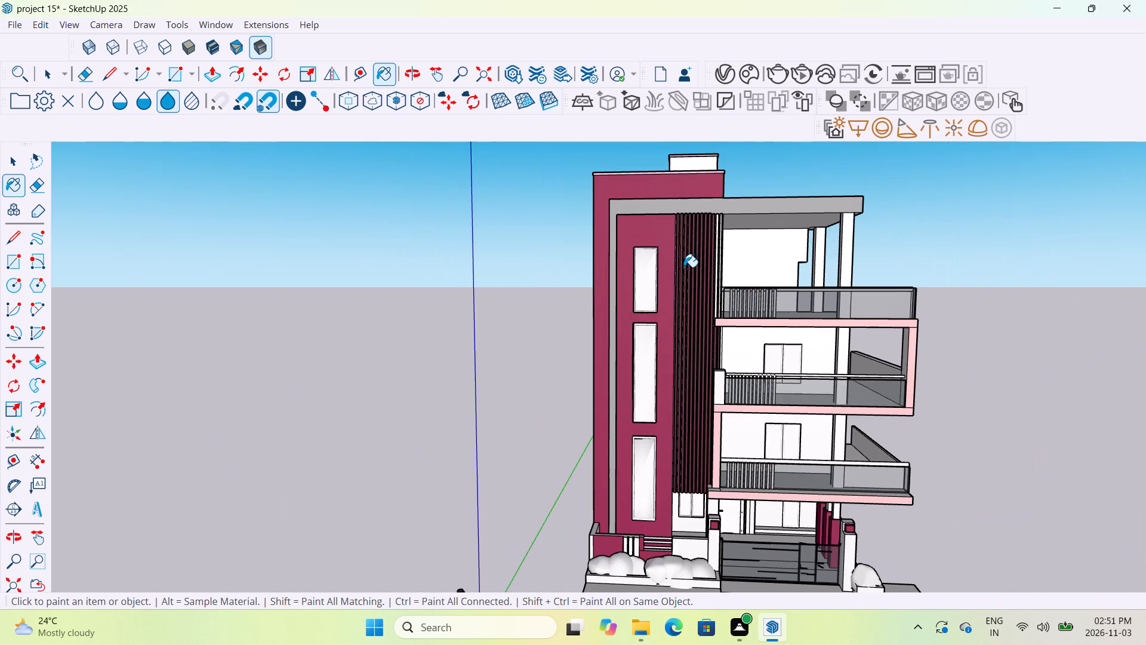
scroll(684, 267, "down", 1)
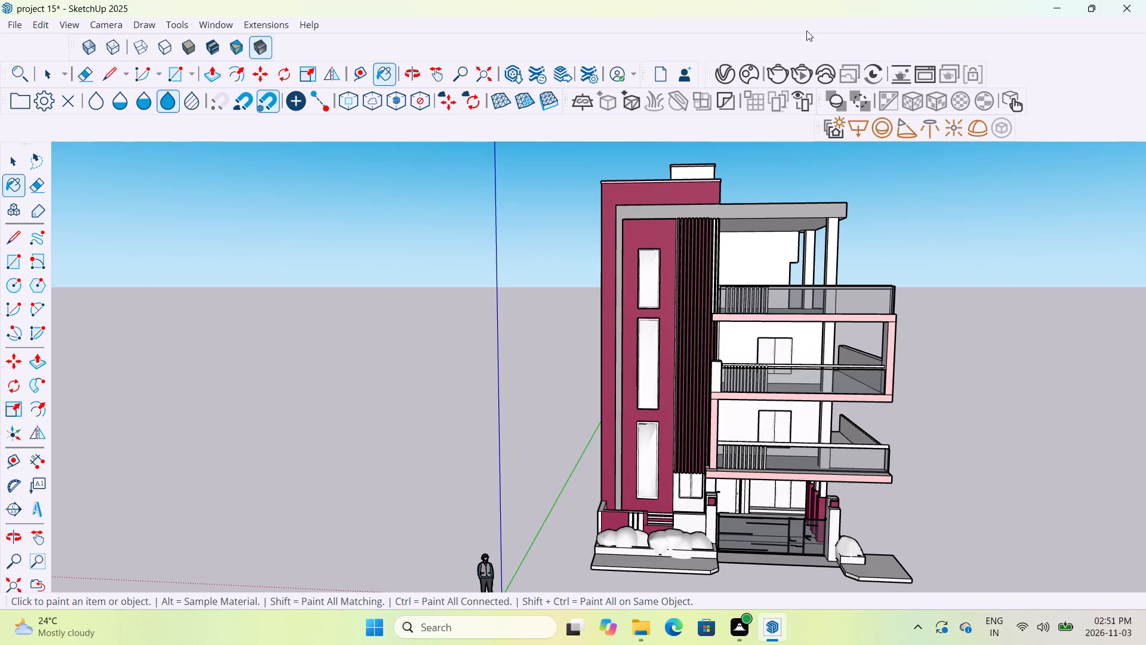
Run a V-Ray interactive render of the front facade to check the colours and close the frame buffer.
left_click(780, 75)
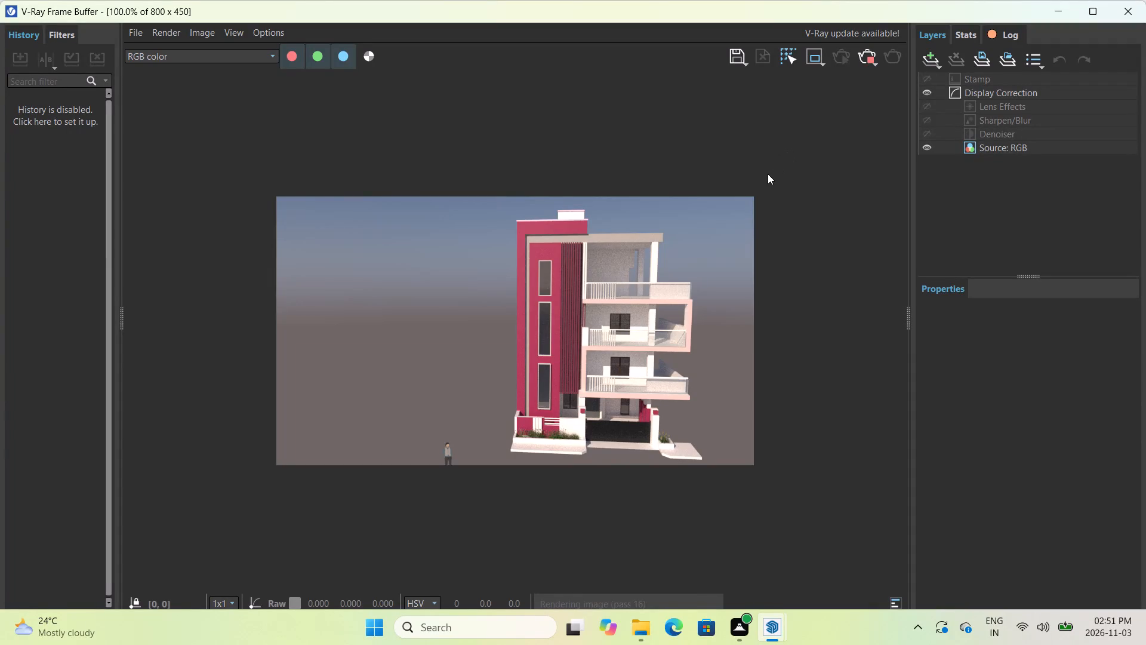
left_click(1135, 9)
Paint the front face of the tower's maroon outer frame with the solid colour A01_Blush_Petal.
left_click(671, 198)
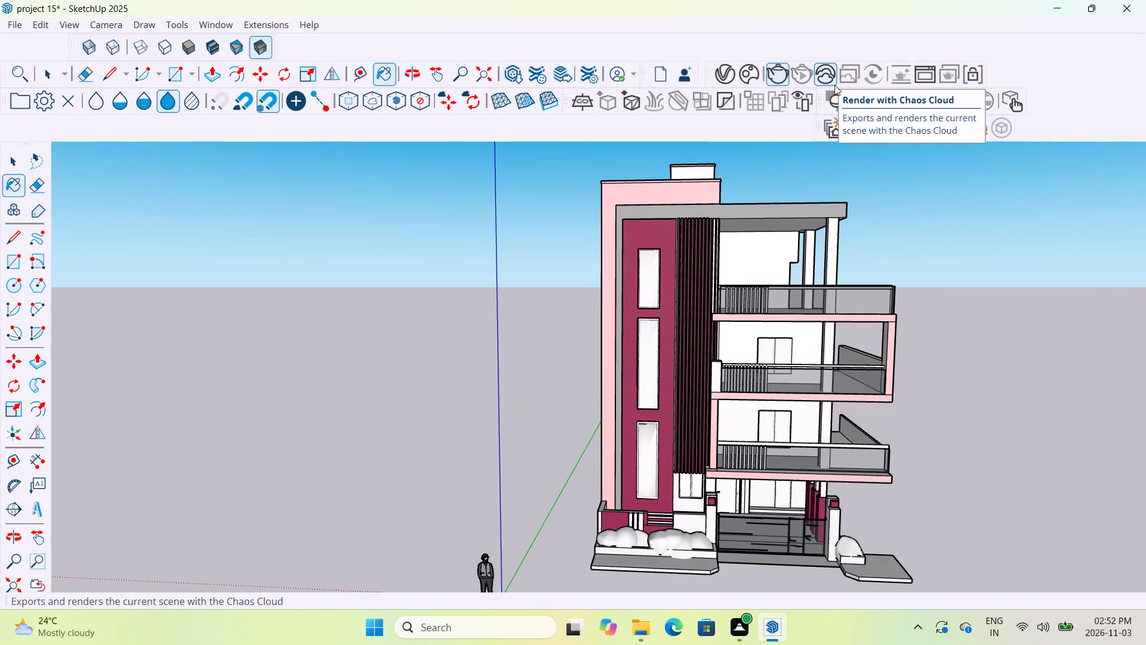
Restart the V-Ray interactive render, inspect the repainted facade at 200% and close the frame buffer.
left_click(776, 76)
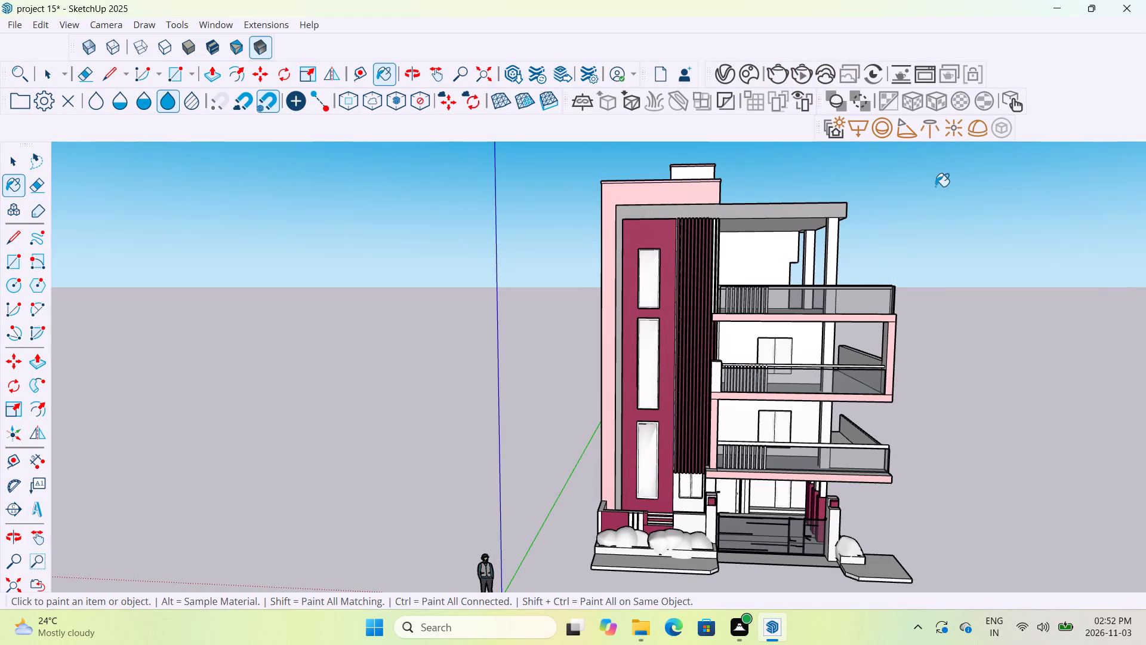
left_click(769, 69)
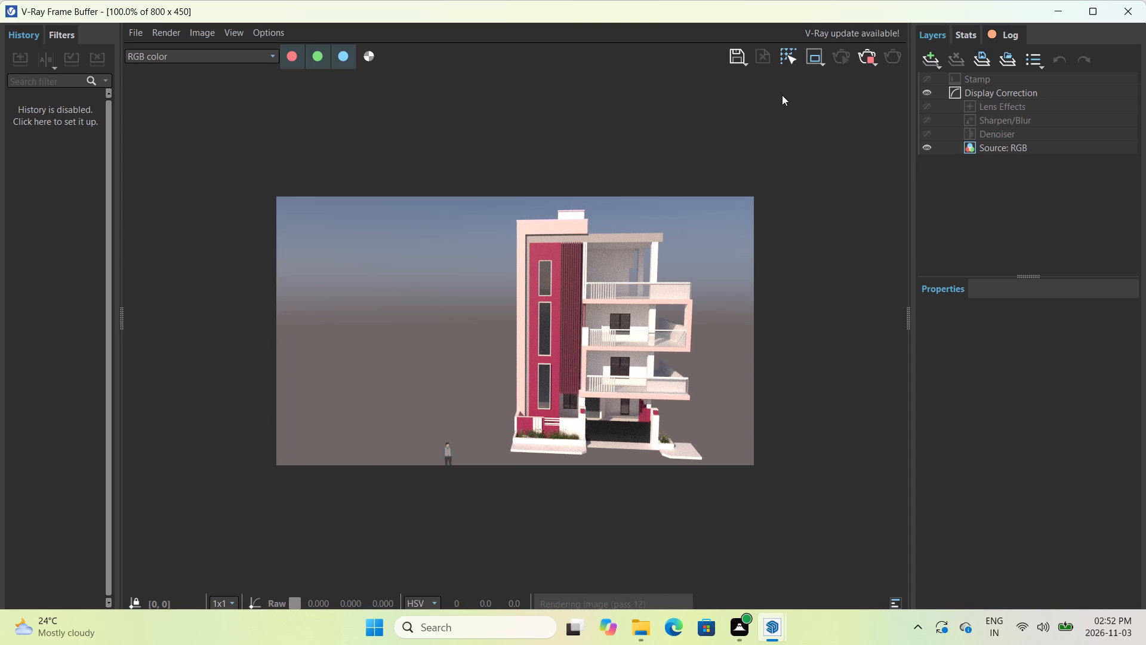
scroll(522, 304, "up", 1)
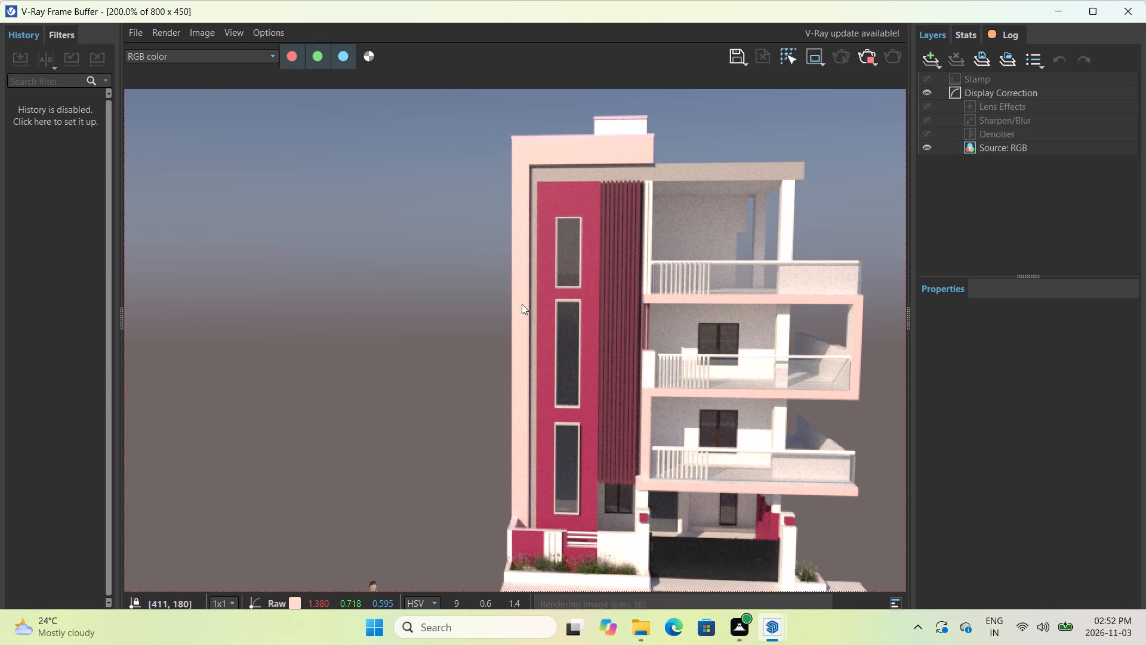
left_click(1127, 0)
left_click(1123, 9)
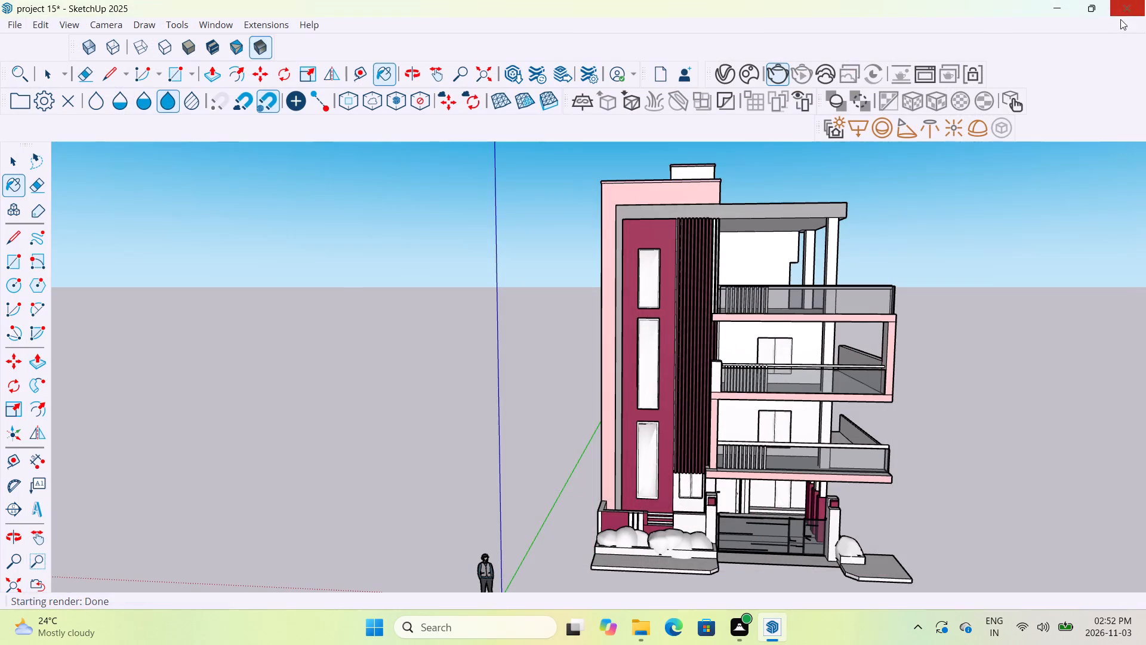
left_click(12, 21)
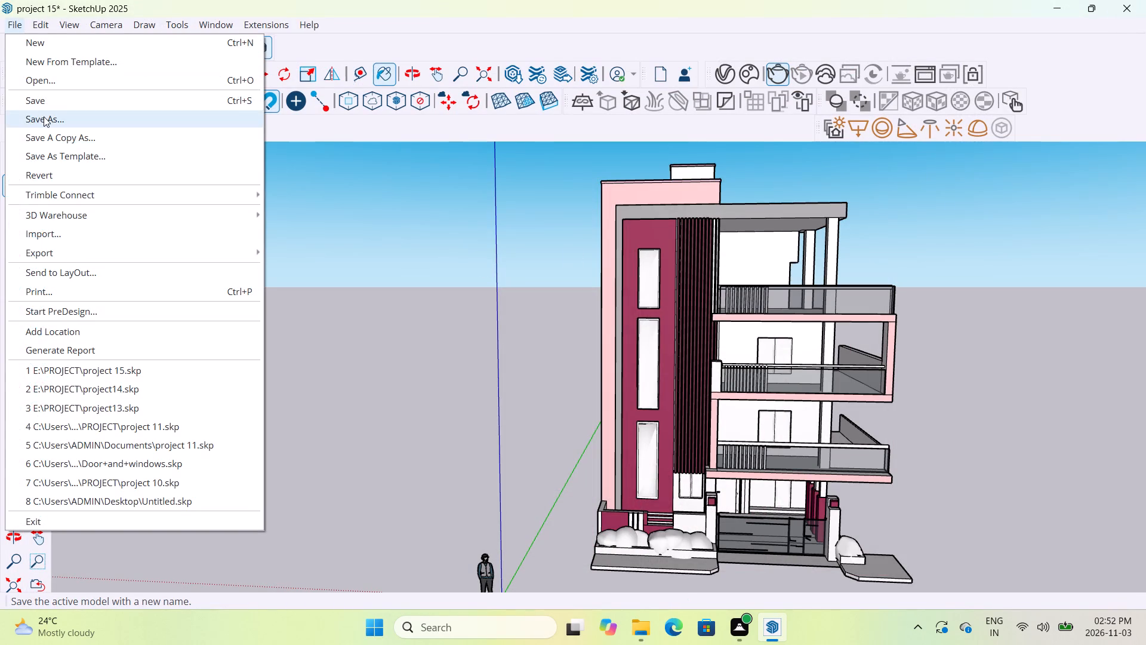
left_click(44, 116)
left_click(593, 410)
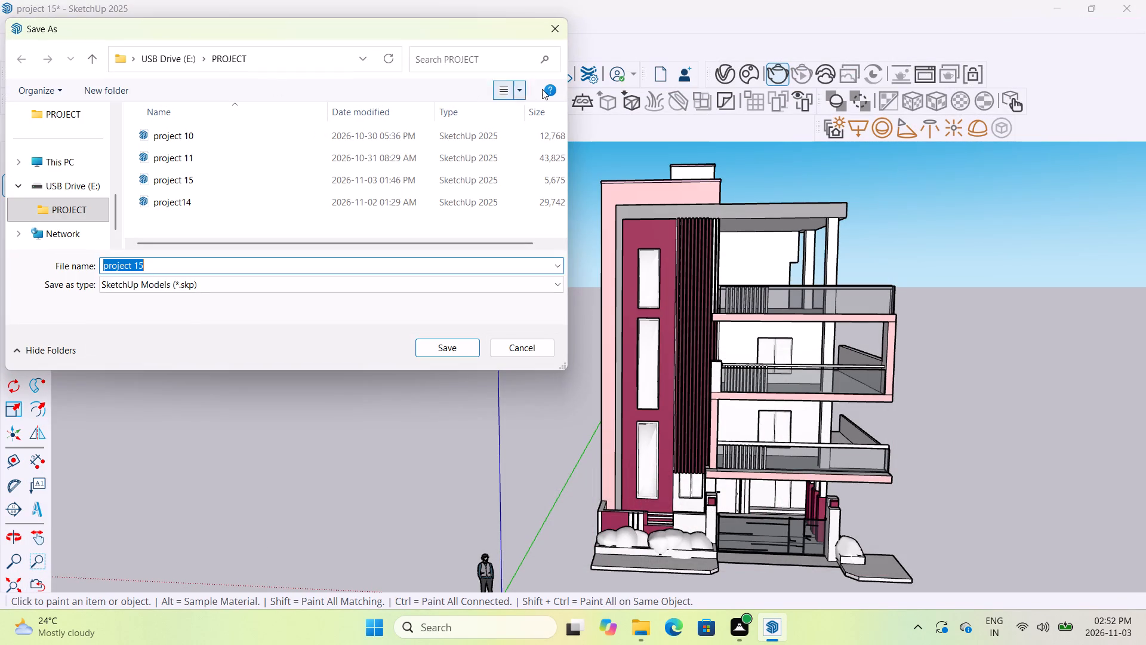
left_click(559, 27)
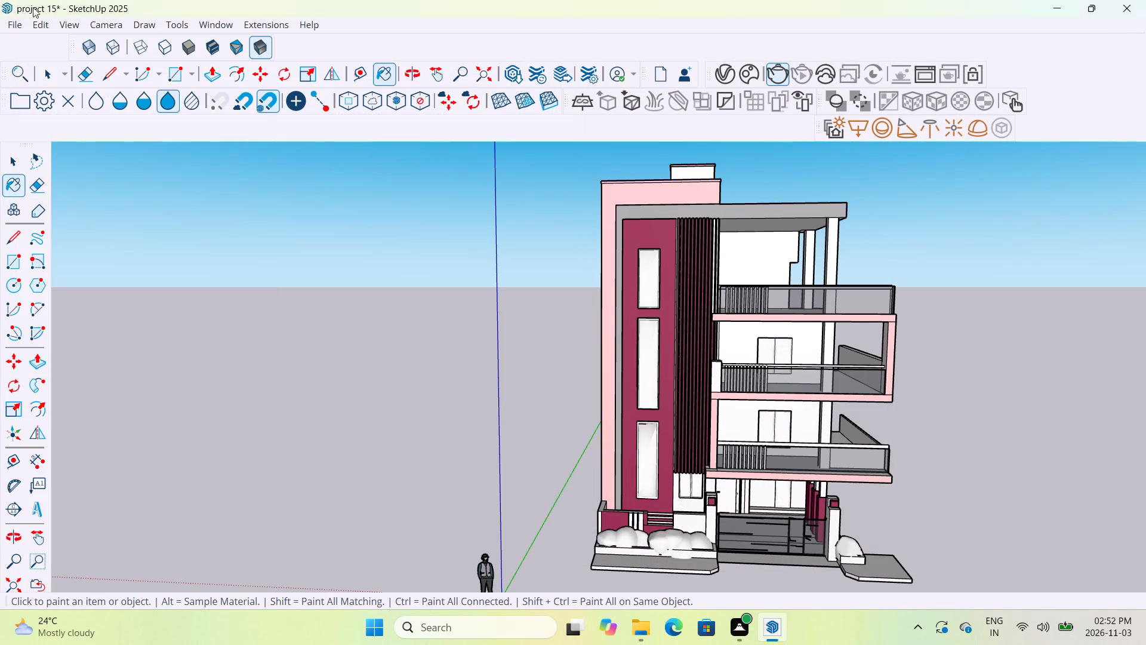
Save the model under its current name without purging the unused items.
left_click(10, 25)
left_click(38, 99)
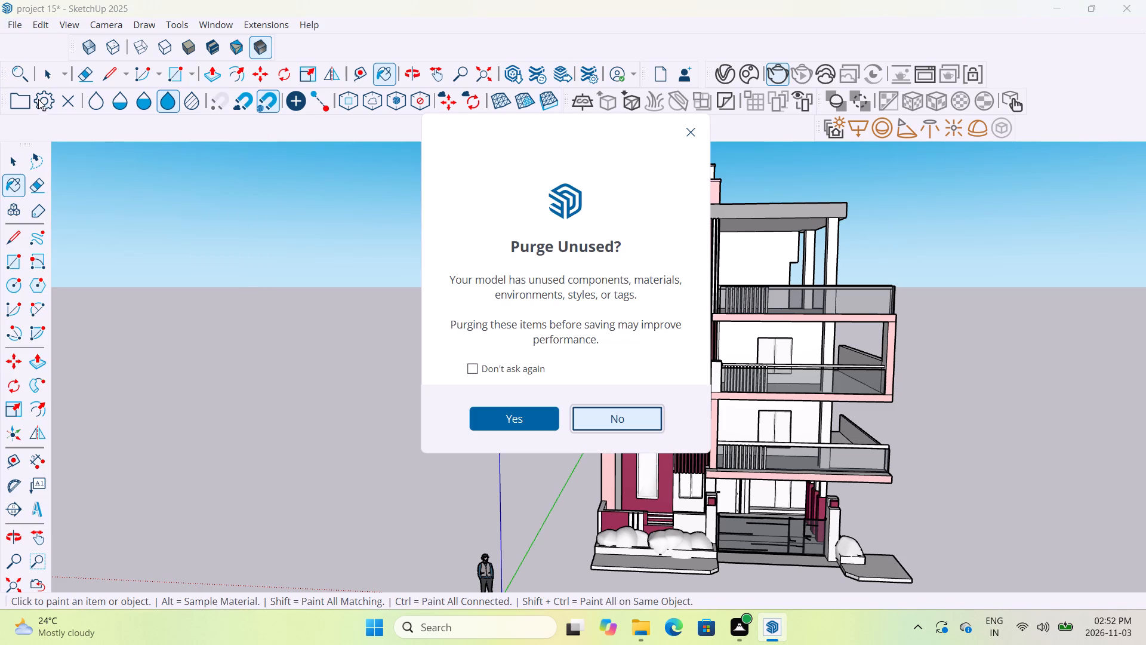
left_click(590, 425)
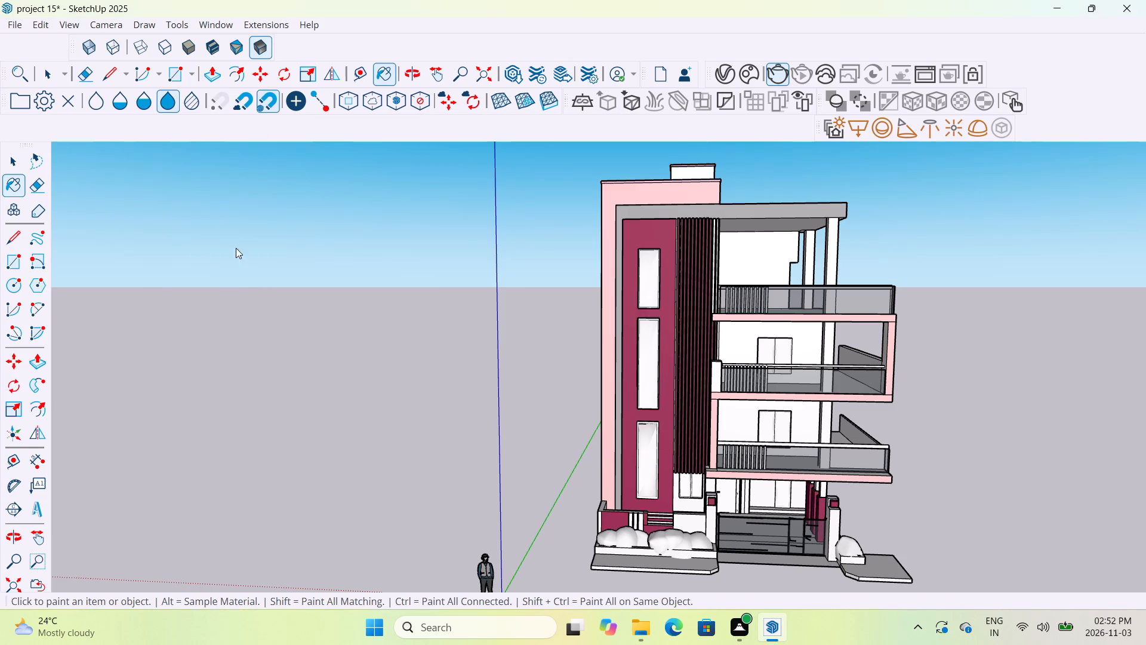
left_click(16, 25)
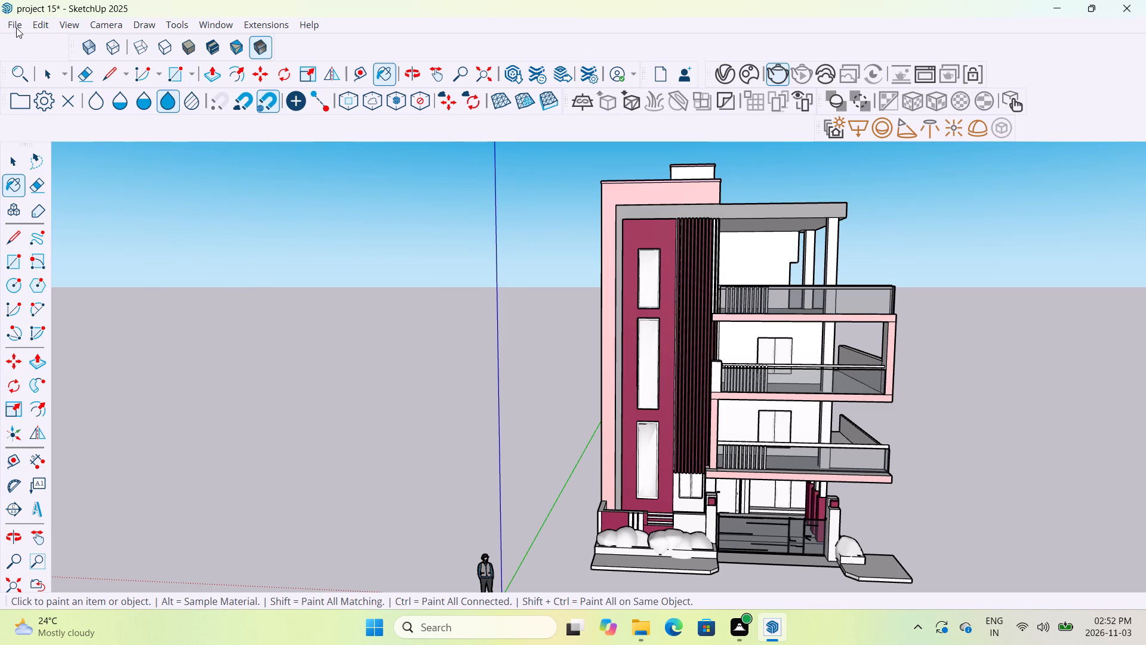
left_click(16, 26)
Save the model again, declining to purge unused items and turning on the Don't ask again option.
left_click(13, 24)
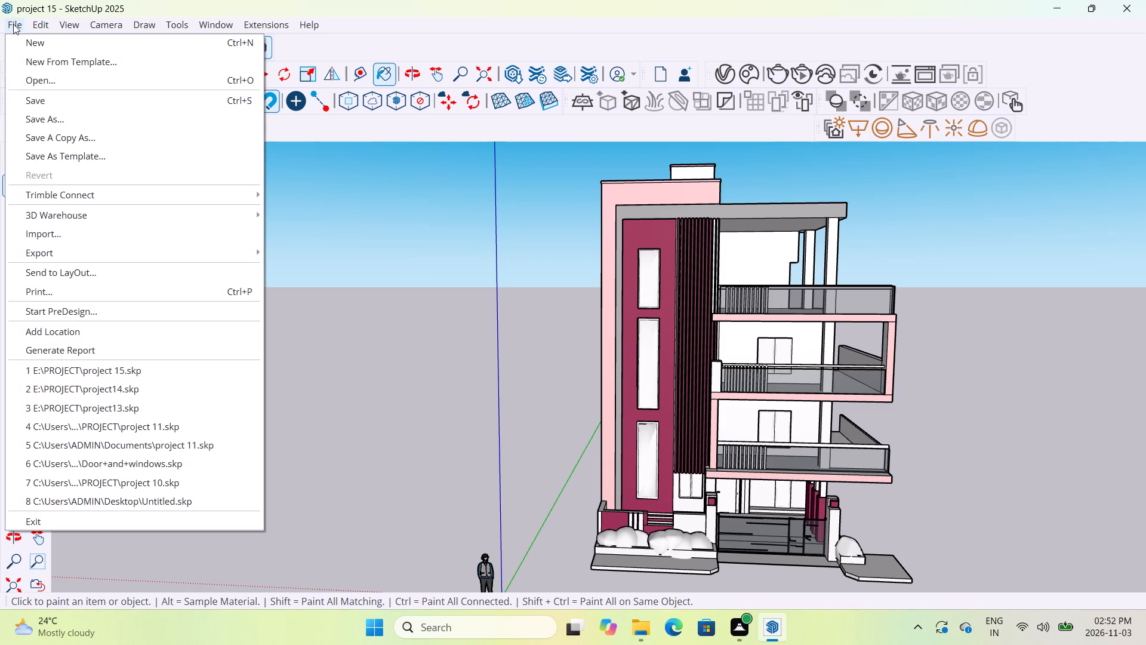
left_click(29, 107)
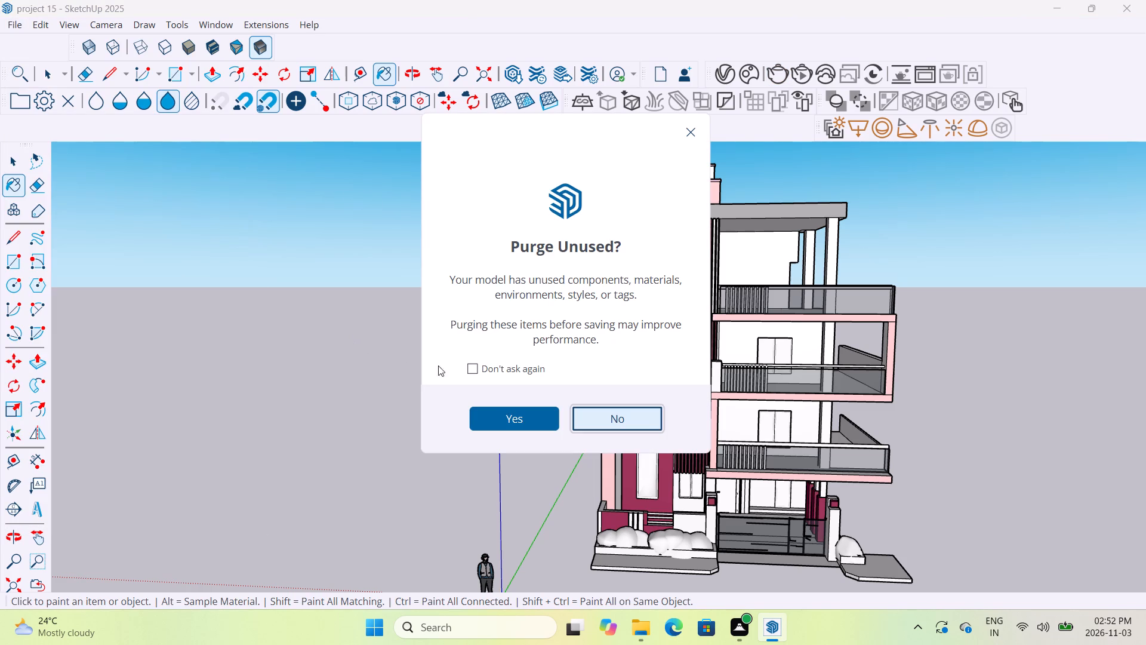
left_click(469, 370)
left_click(614, 413)
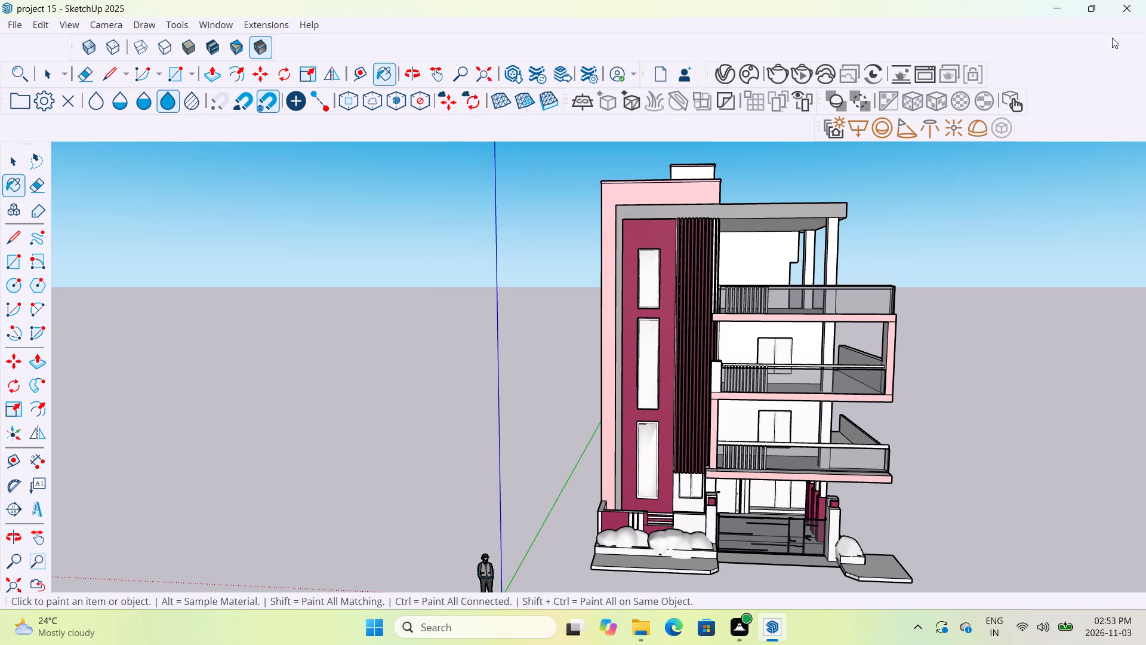
Close the SketchUp window.
left_click(1129, 8)
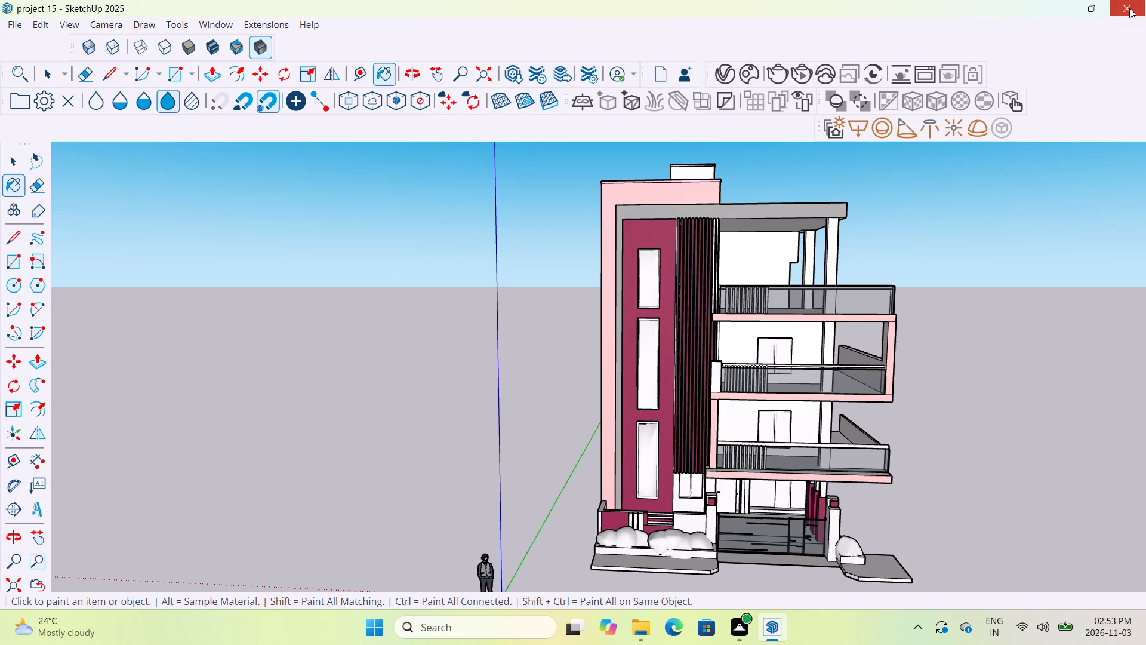